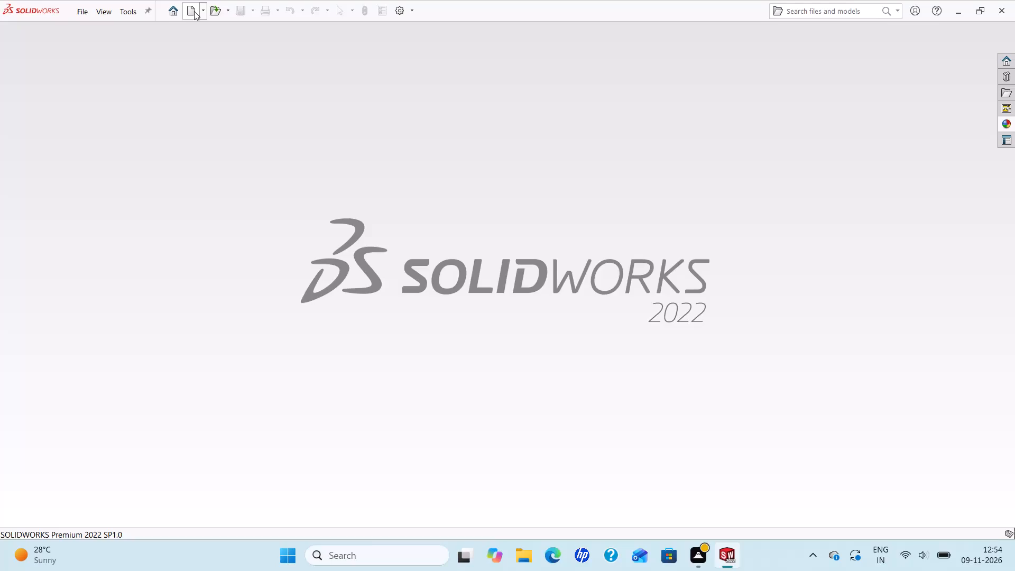
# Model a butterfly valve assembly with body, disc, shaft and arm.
# Create a new Part document.
pyautogui.click(194, 11)
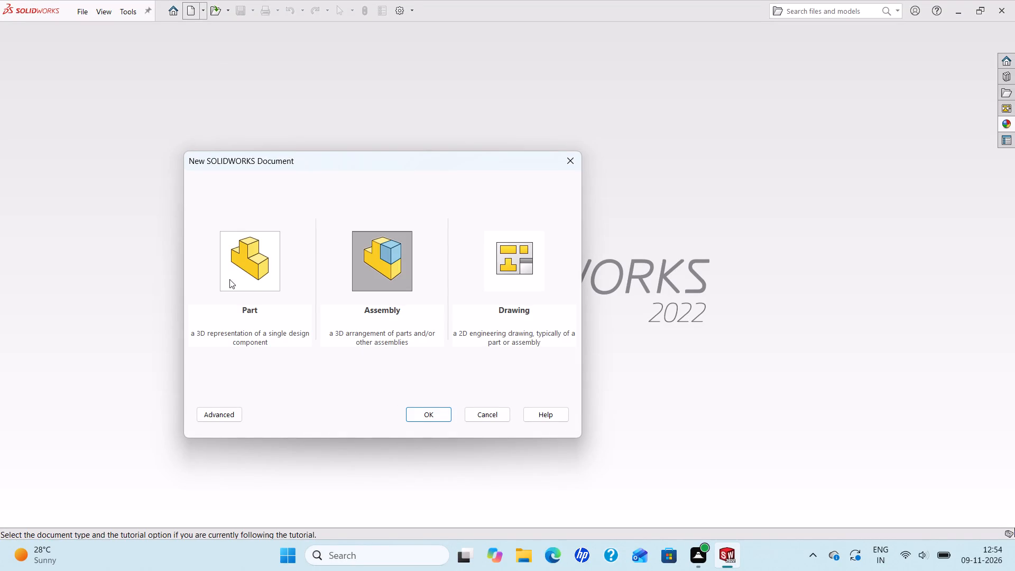
pyautogui.click(232, 277)
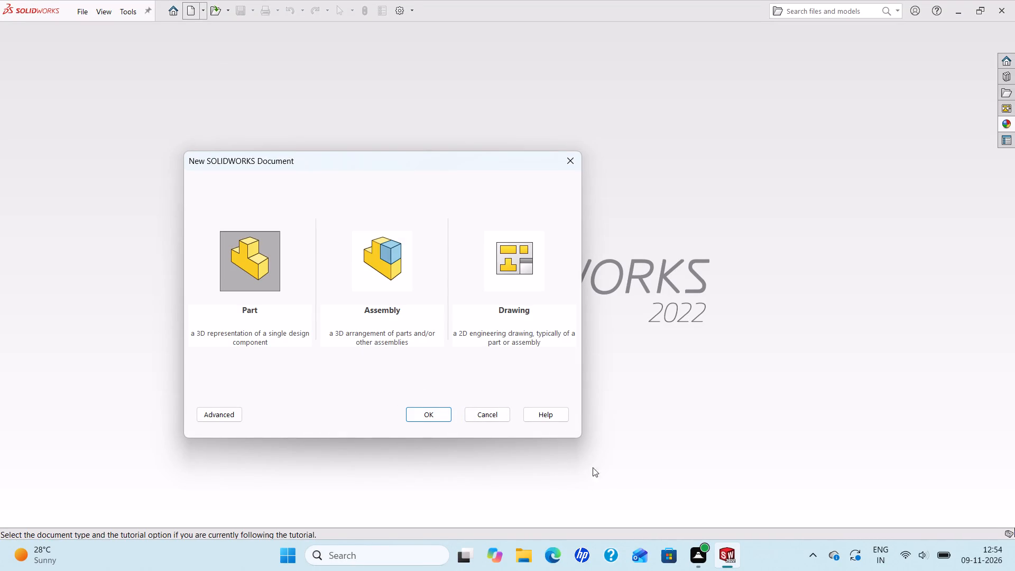
pyautogui.click(420, 416)
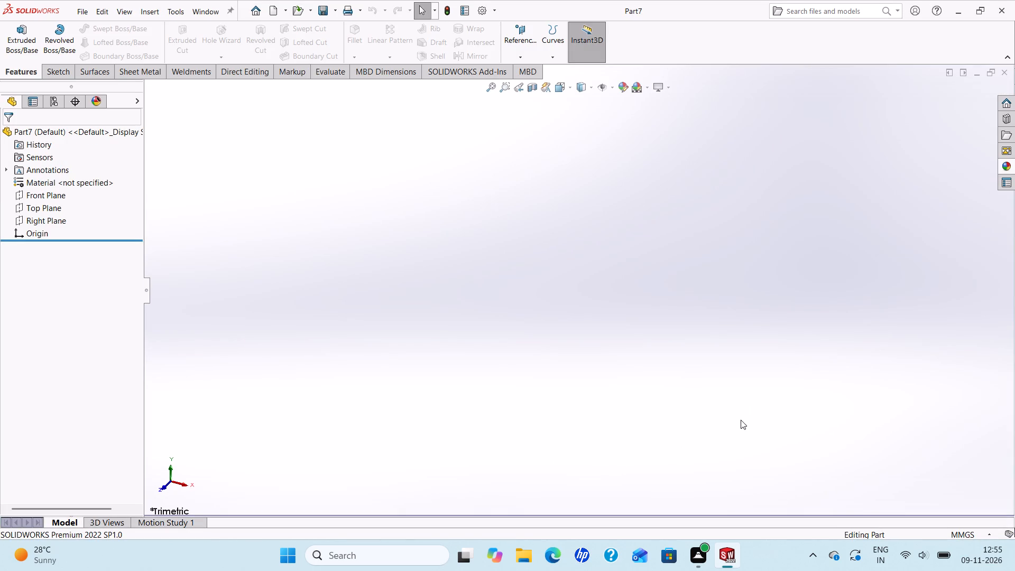
# Start a new sketch on the Front Plane.
pyautogui.click(37, 196)
pyautogui.click(50, 177)
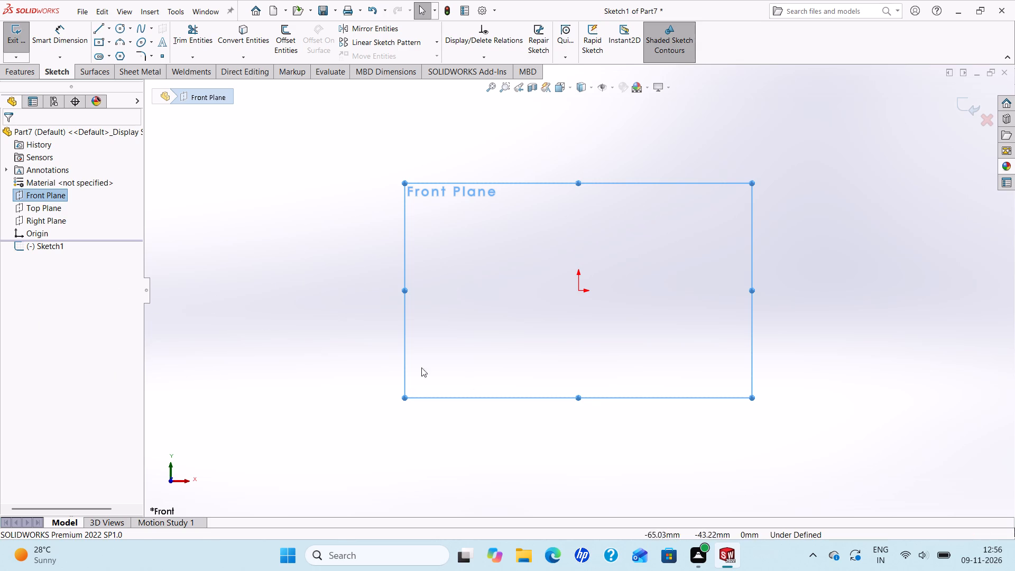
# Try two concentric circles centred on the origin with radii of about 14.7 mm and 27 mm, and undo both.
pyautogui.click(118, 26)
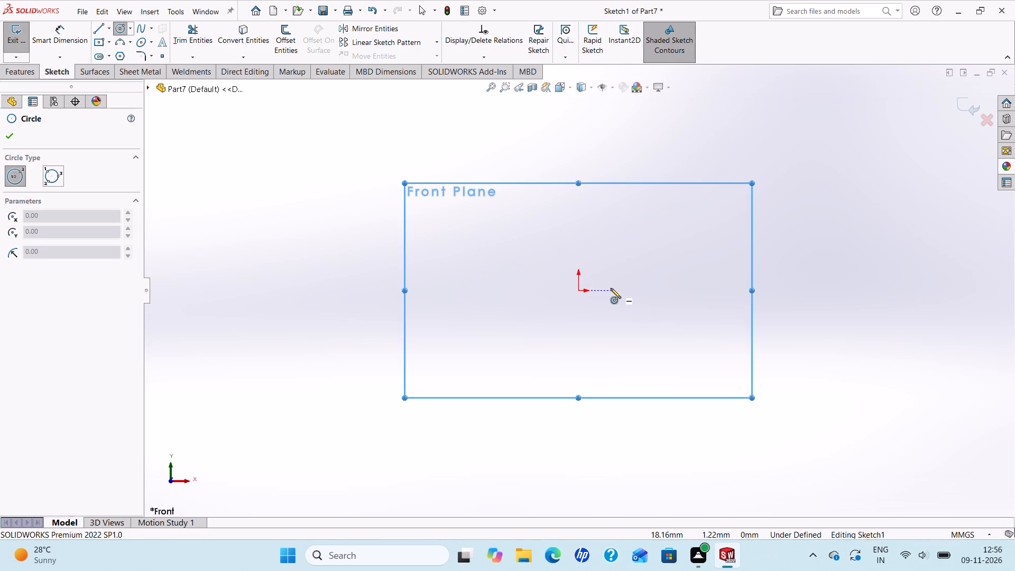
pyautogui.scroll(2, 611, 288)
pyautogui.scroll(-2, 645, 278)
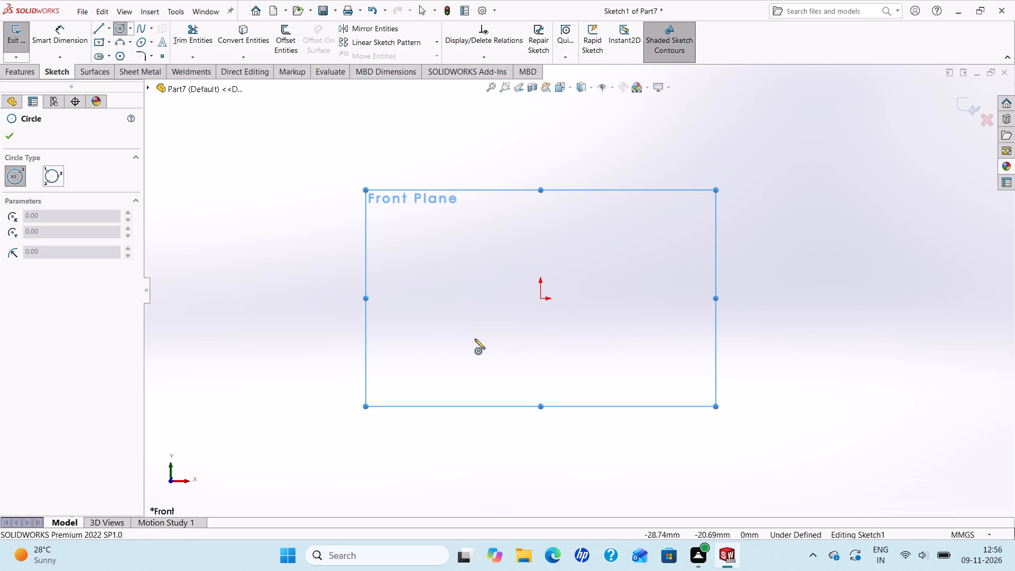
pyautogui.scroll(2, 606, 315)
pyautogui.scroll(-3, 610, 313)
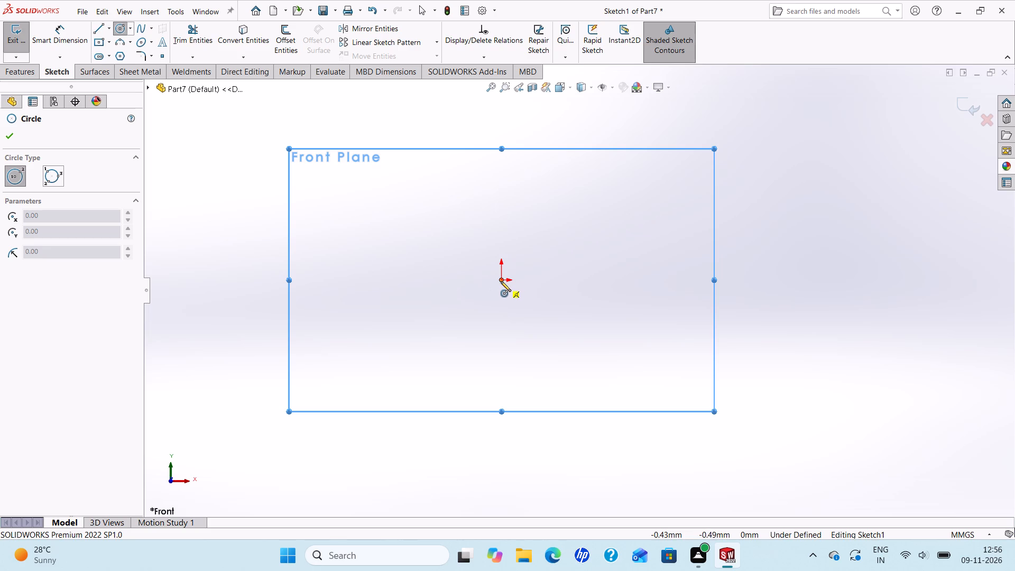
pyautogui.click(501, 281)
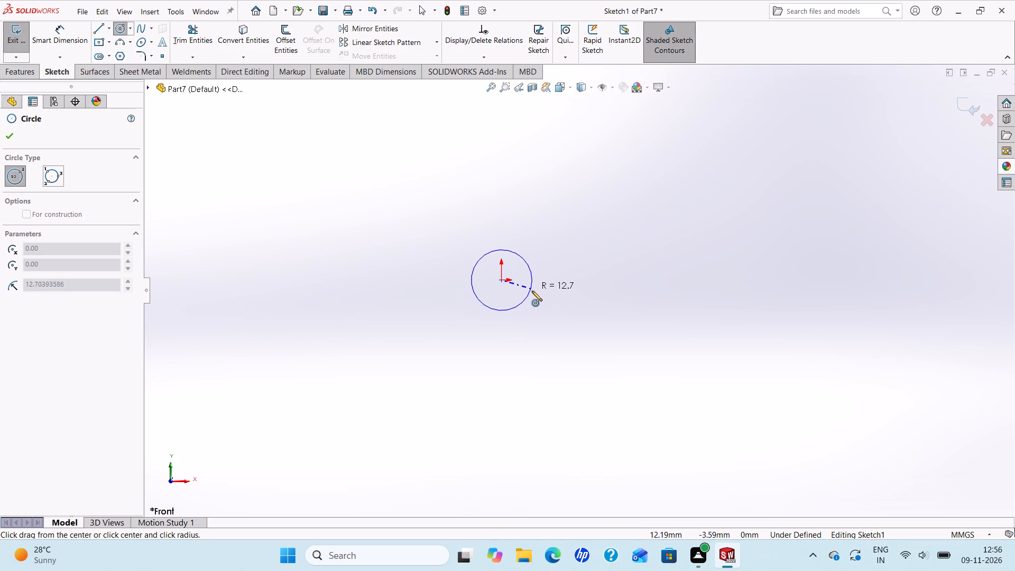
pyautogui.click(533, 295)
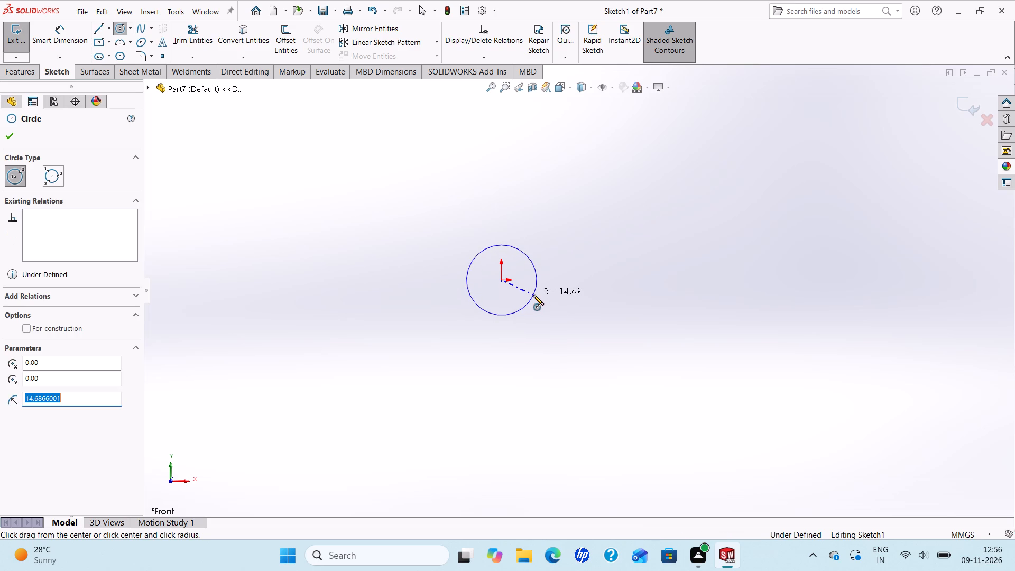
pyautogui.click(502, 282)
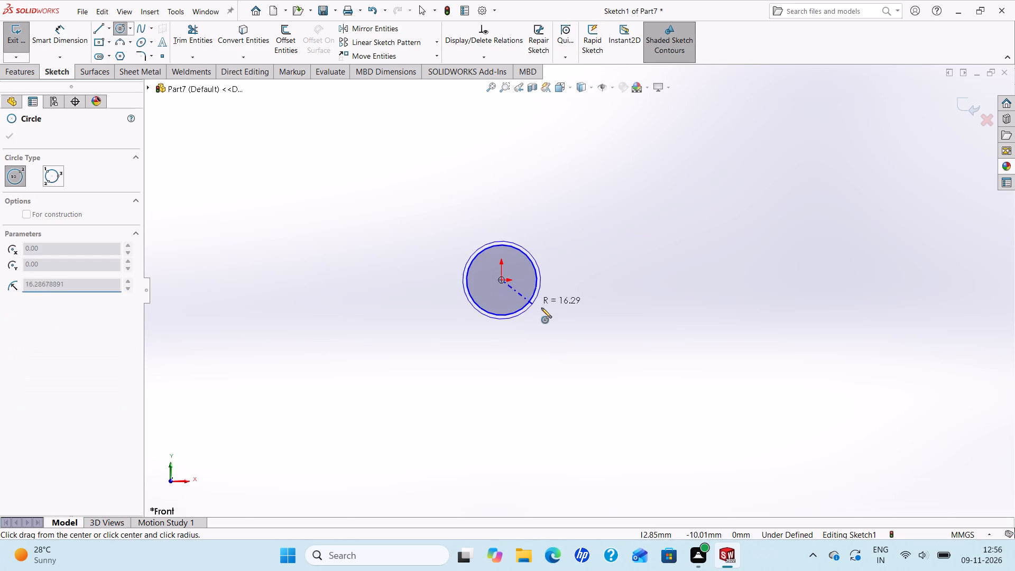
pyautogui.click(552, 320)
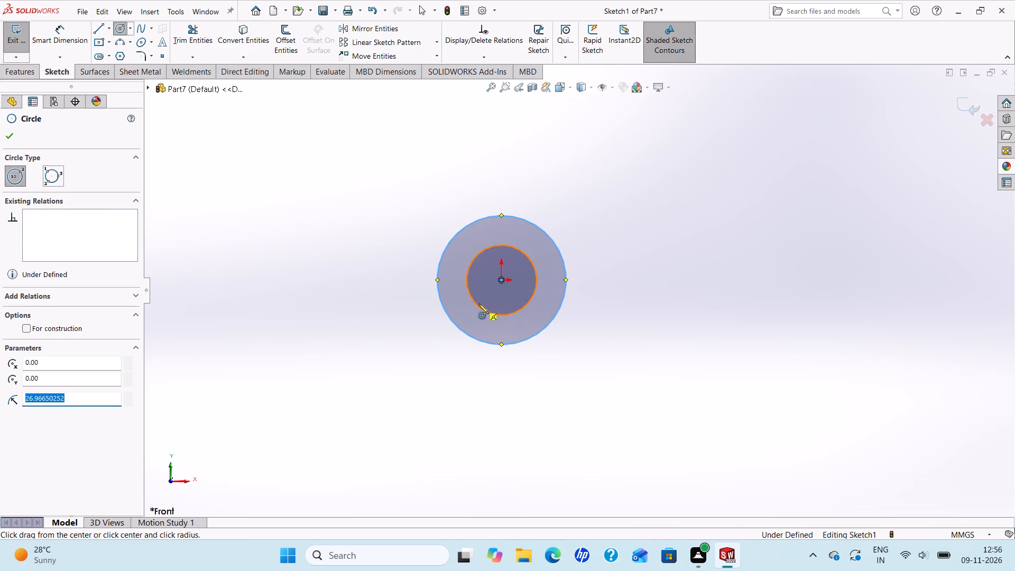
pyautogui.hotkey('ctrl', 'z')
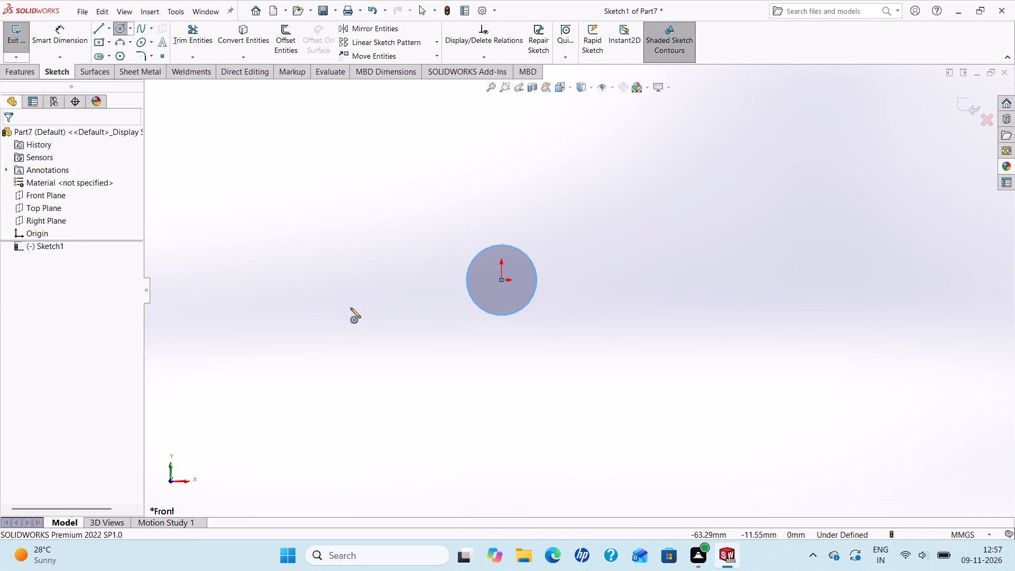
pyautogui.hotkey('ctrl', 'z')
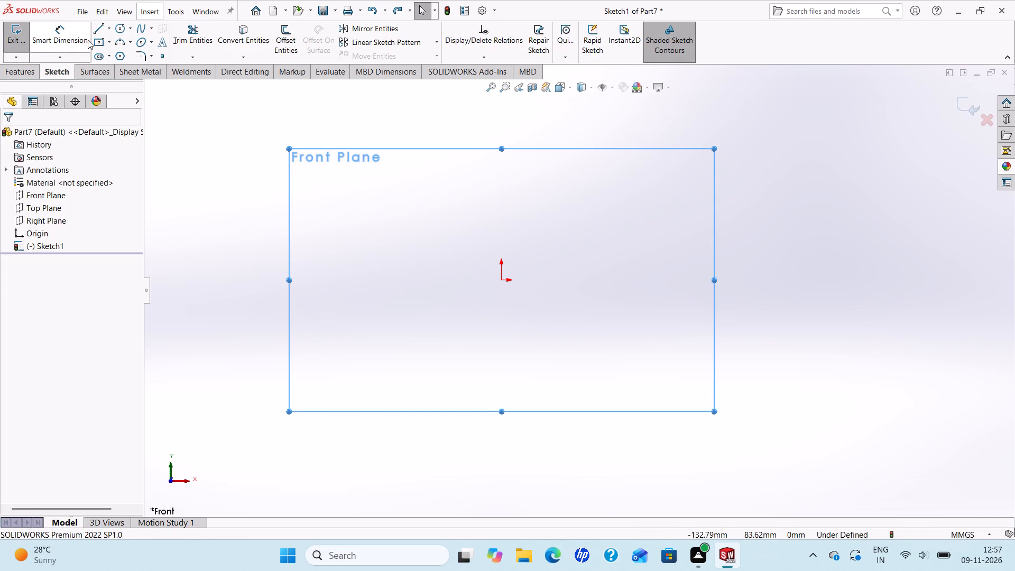
# Sketch two concentric circles centred on the origin, with radii of about 20.7 mm and 35.1 mm.
pyautogui.click(123, 27)
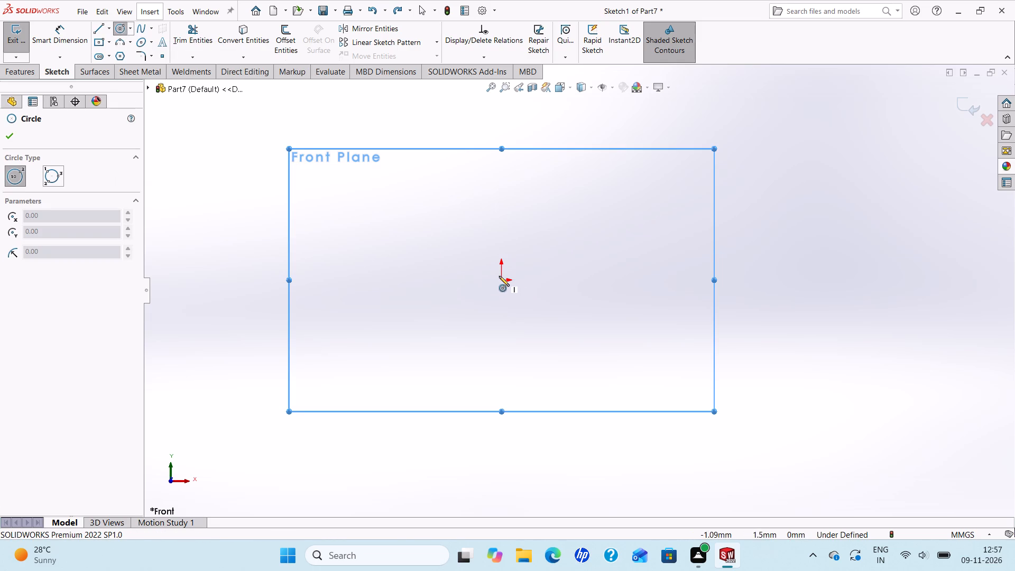
pyautogui.click(503, 280)
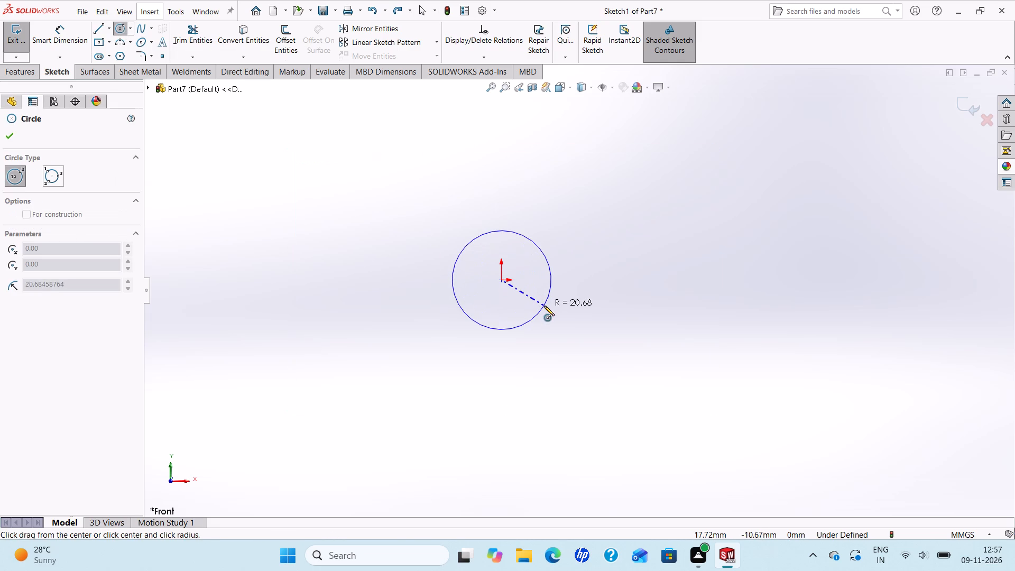
pyautogui.click(544, 306)
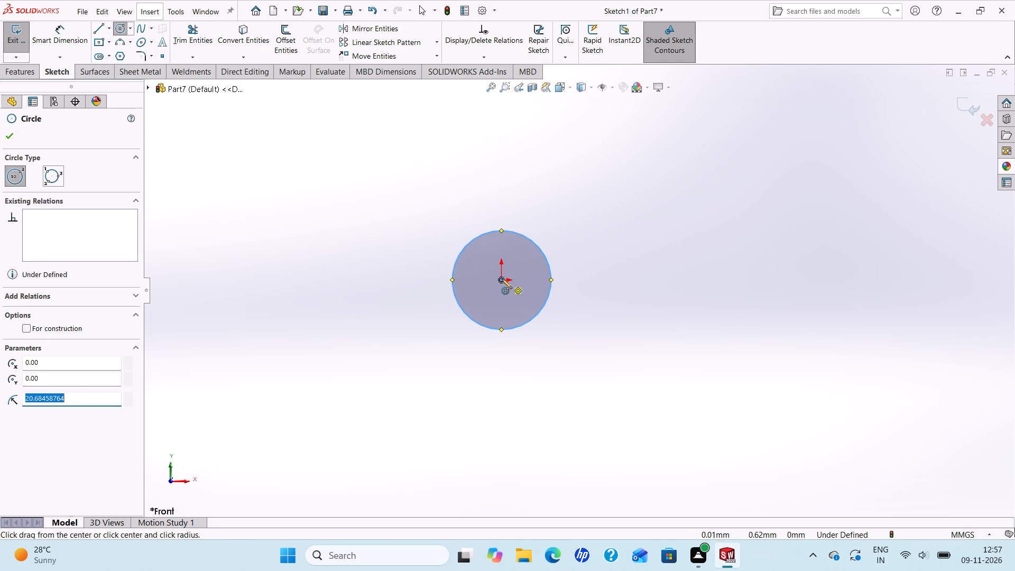
pyautogui.click(501, 282)
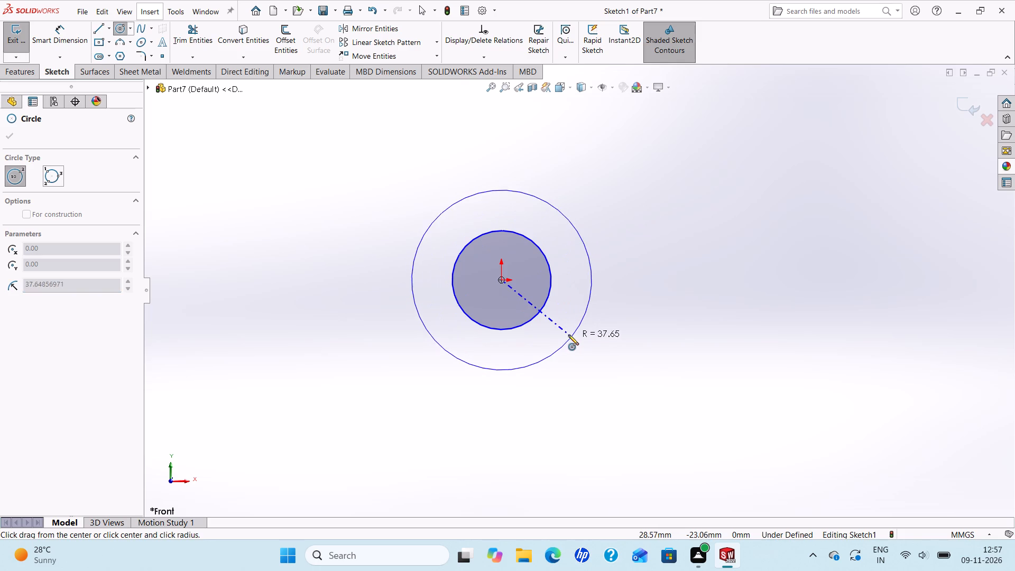
pyautogui.click(567, 333)
pyautogui.rightClick(567, 333)
pyautogui.click(592, 338)
# Dimension the outer circle's diameter and set it to 112.56 mm.
pyautogui.scroll(2, 633, 281)
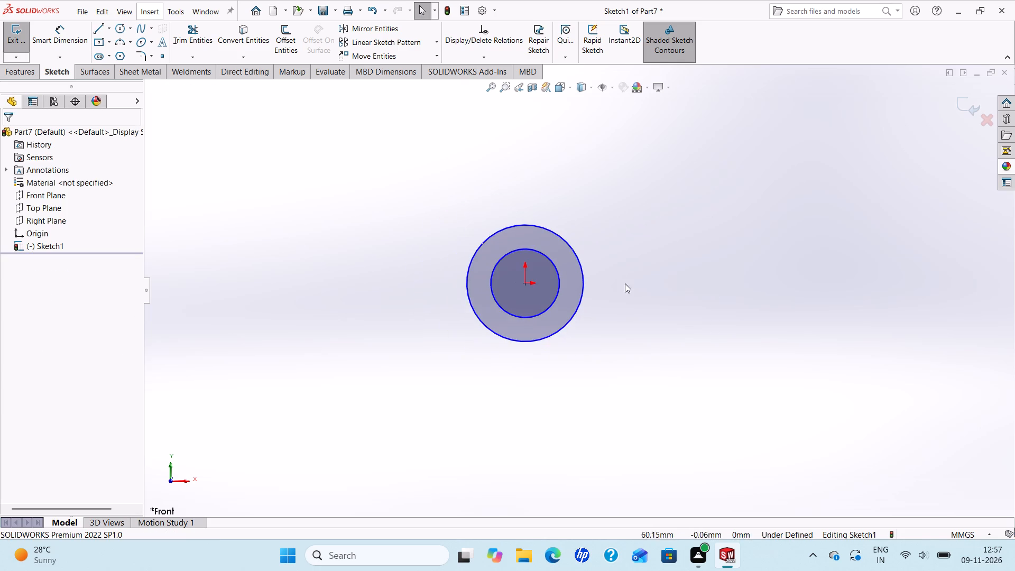
pyautogui.scroll(-2, 691, 261)
pyautogui.scroll(2, 694, 261)
pyautogui.scroll(-1, 678, 271)
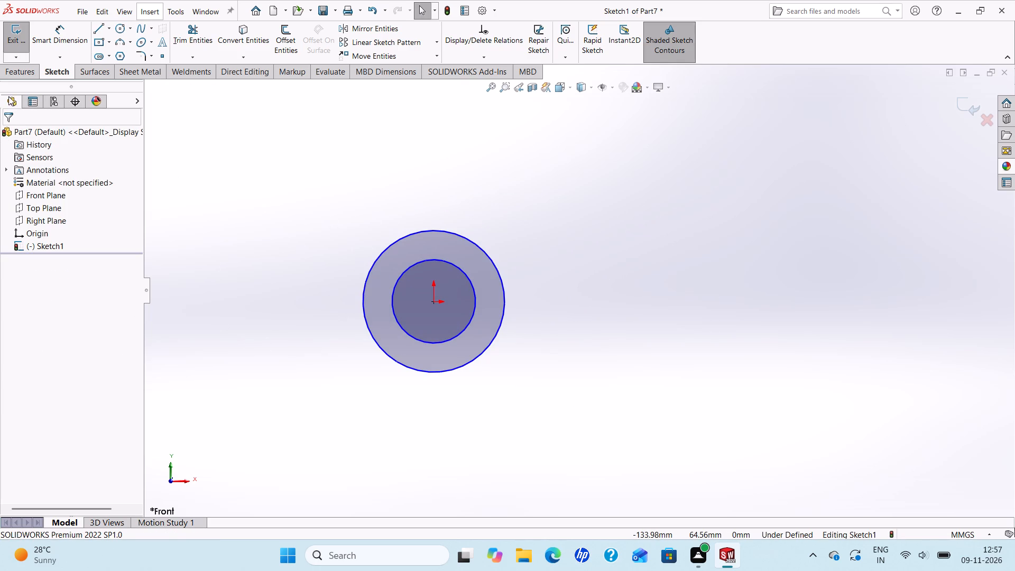
pyautogui.click(43, 40)
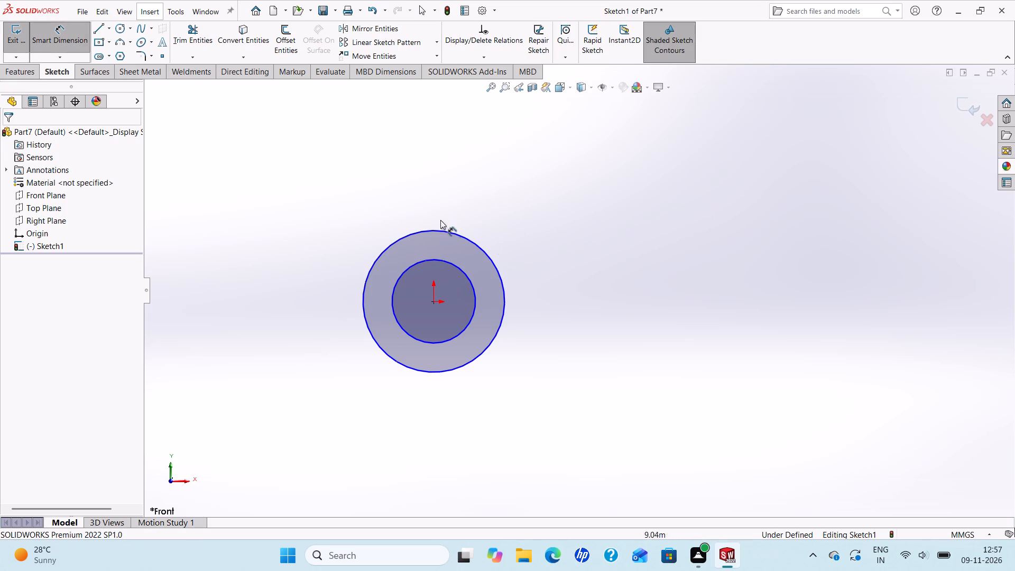
pyautogui.click(391, 251)
pyautogui.click(385, 245)
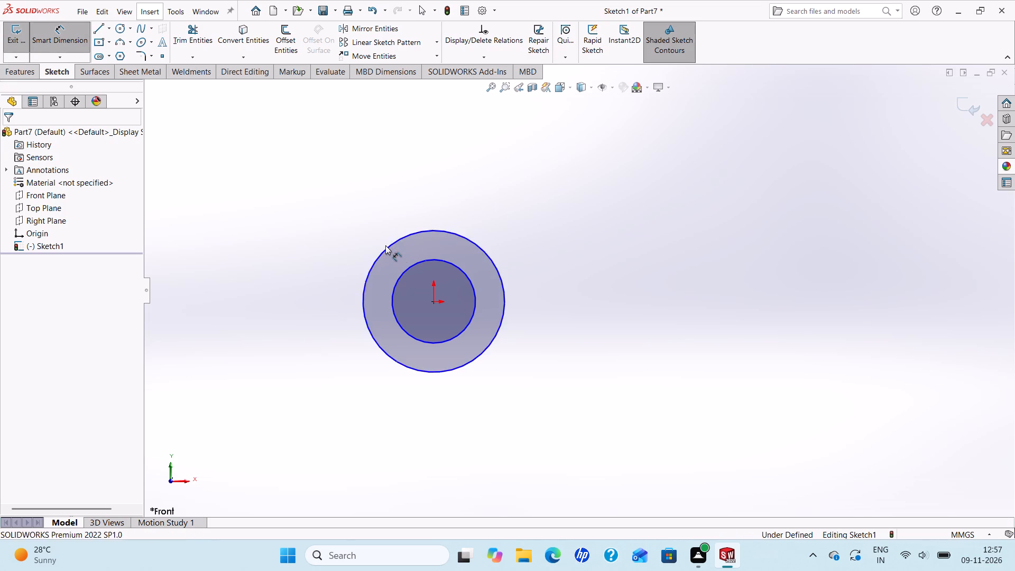
pyautogui.click(385, 248)
pyautogui.click(338, 227)
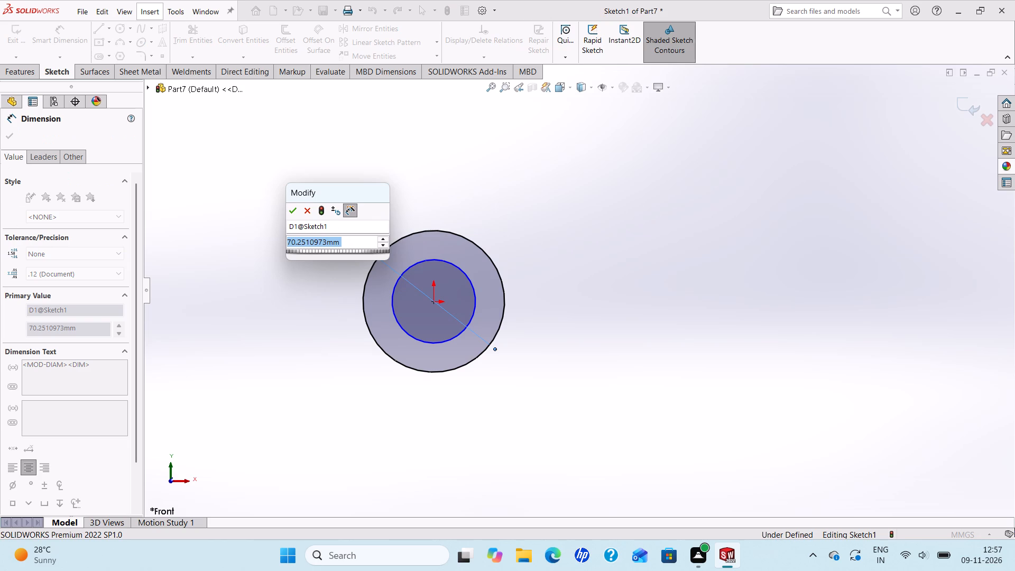
pyautogui.write('112.')
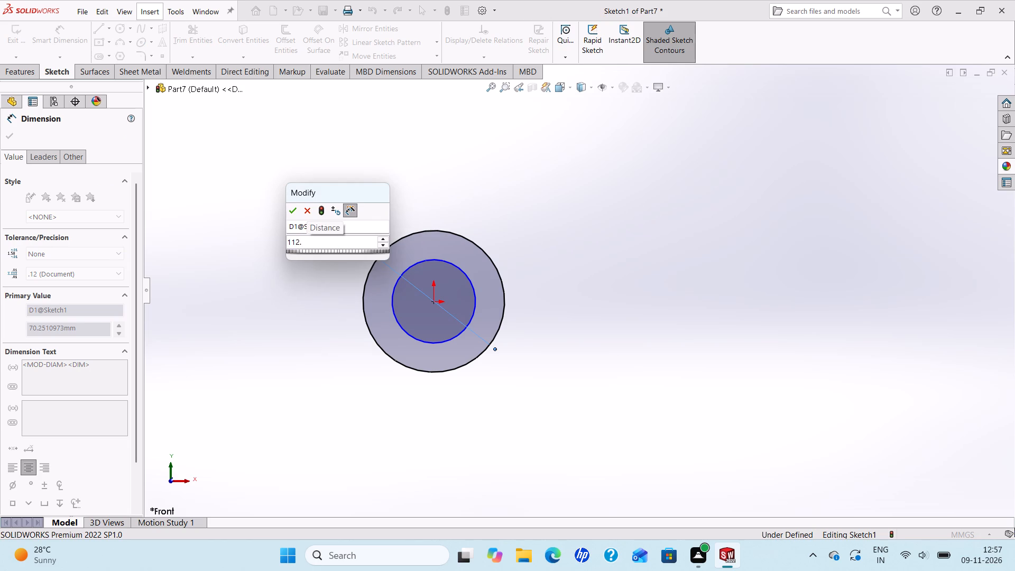
pyautogui.press('5')
pyautogui.press('6')
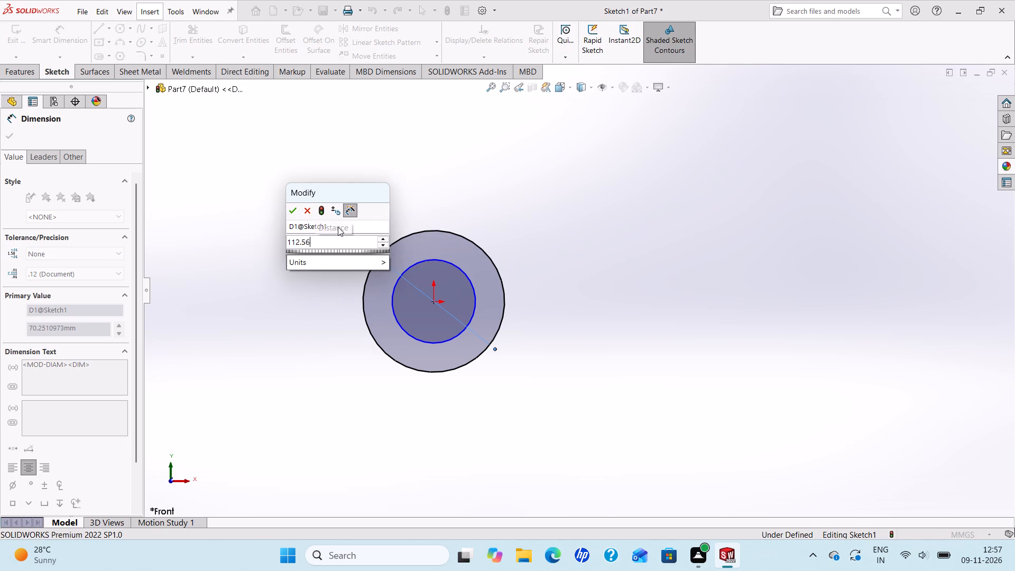
pyautogui.press('Return')
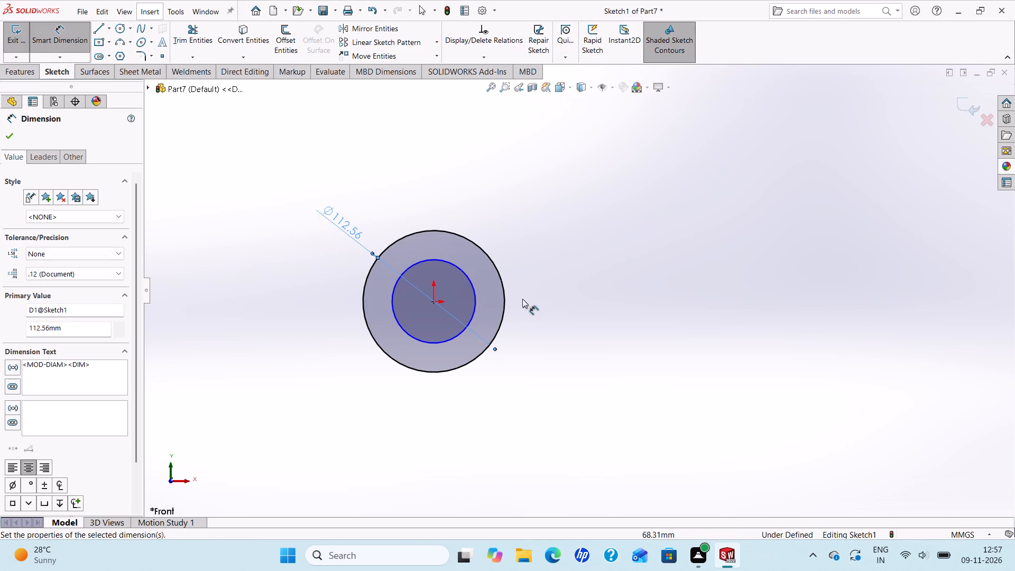
# Dimension the inner circle's diameter and set it to 56.30 mm.
pyautogui.click(404, 269)
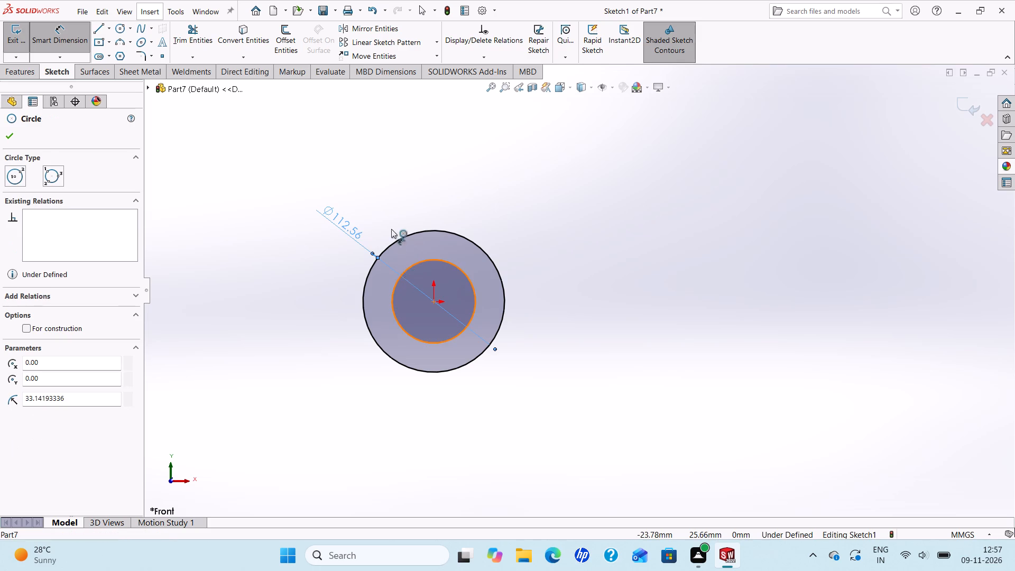
pyautogui.click(361, 200)
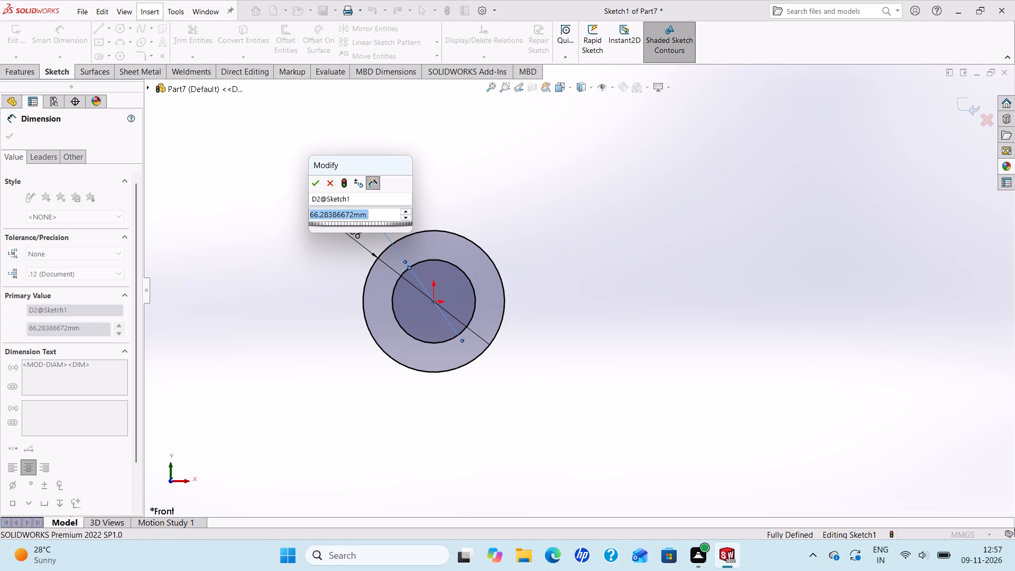
pyautogui.write('56.30')
pyautogui.press('Return')
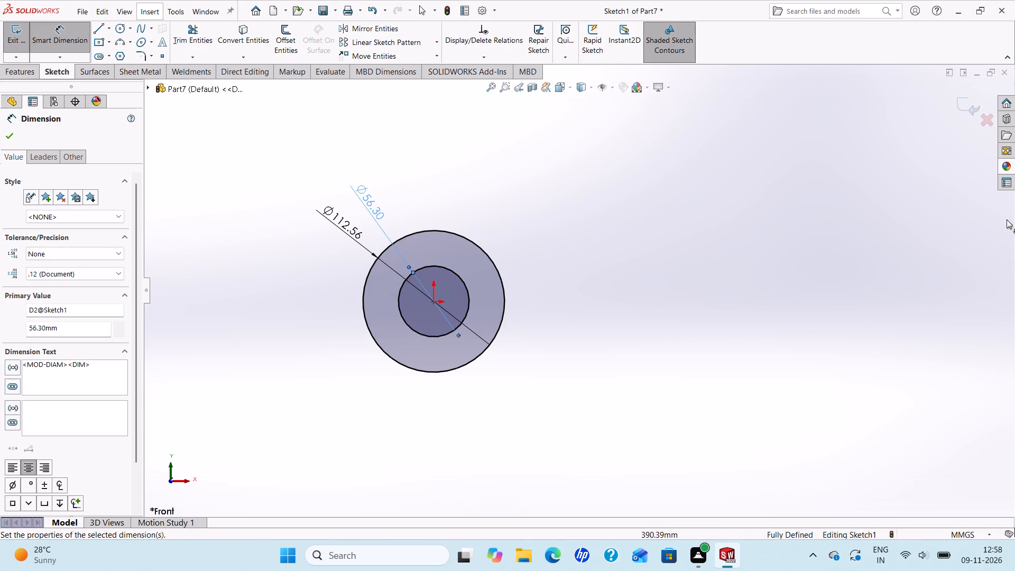
pyautogui.click(7, 138)
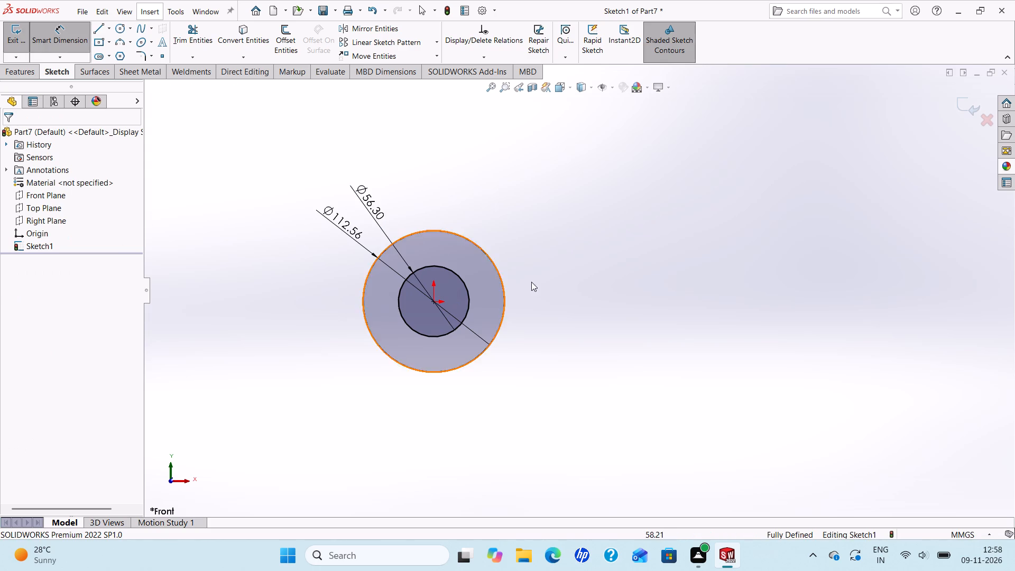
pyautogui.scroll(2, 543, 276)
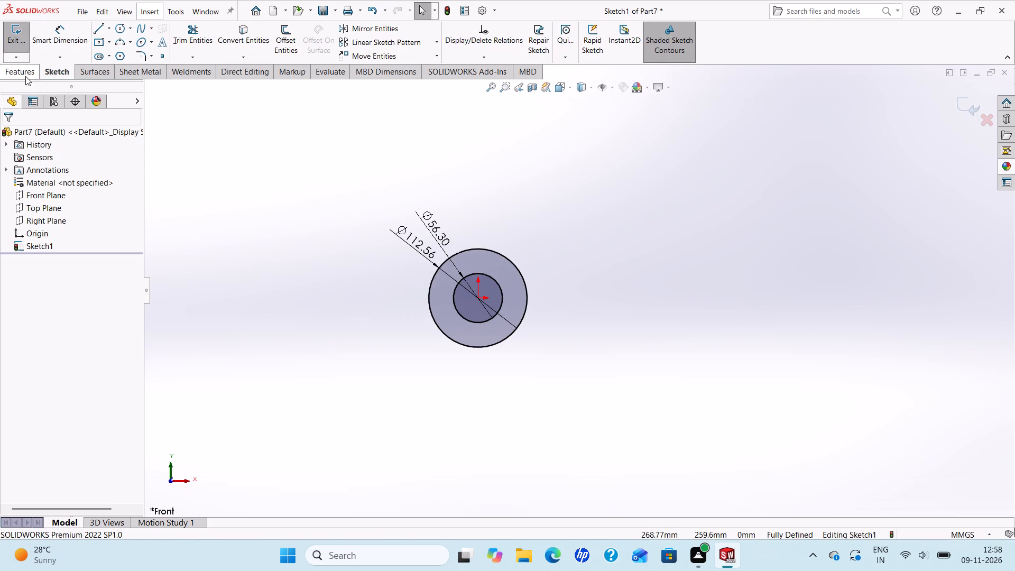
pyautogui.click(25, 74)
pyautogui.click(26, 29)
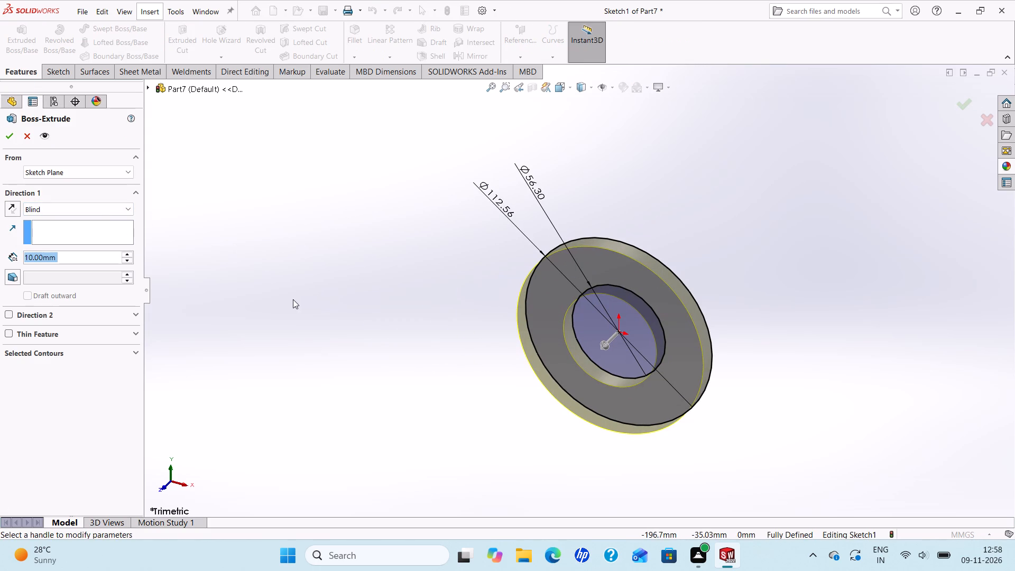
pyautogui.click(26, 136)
# Undo the last change to the inner circle's diameter.
pyautogui.hotkey('ctrl', 'z')
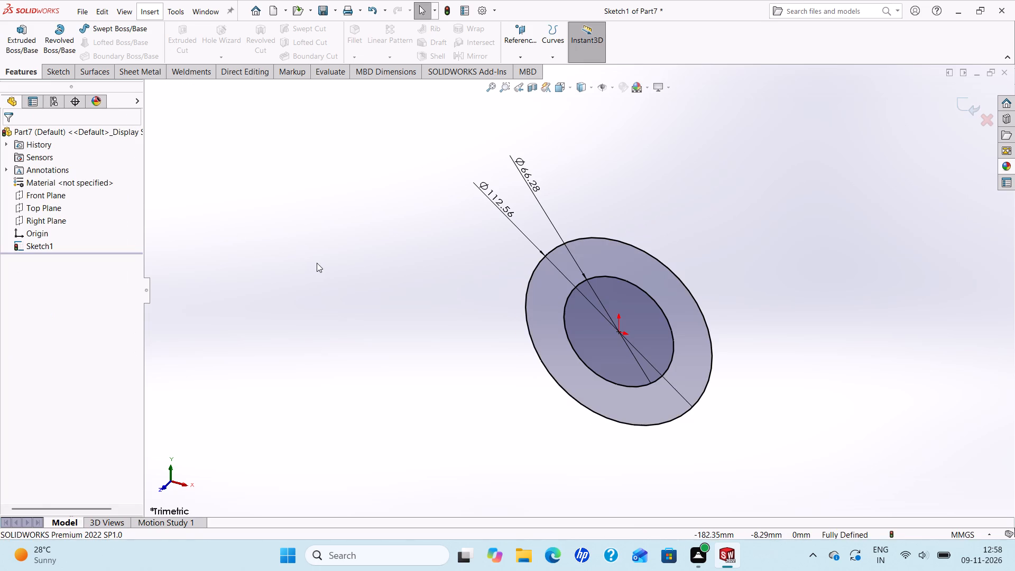
# Set the inner circle's diameter to 56.3 mm.
pyautogui.rightClick(39, 246)
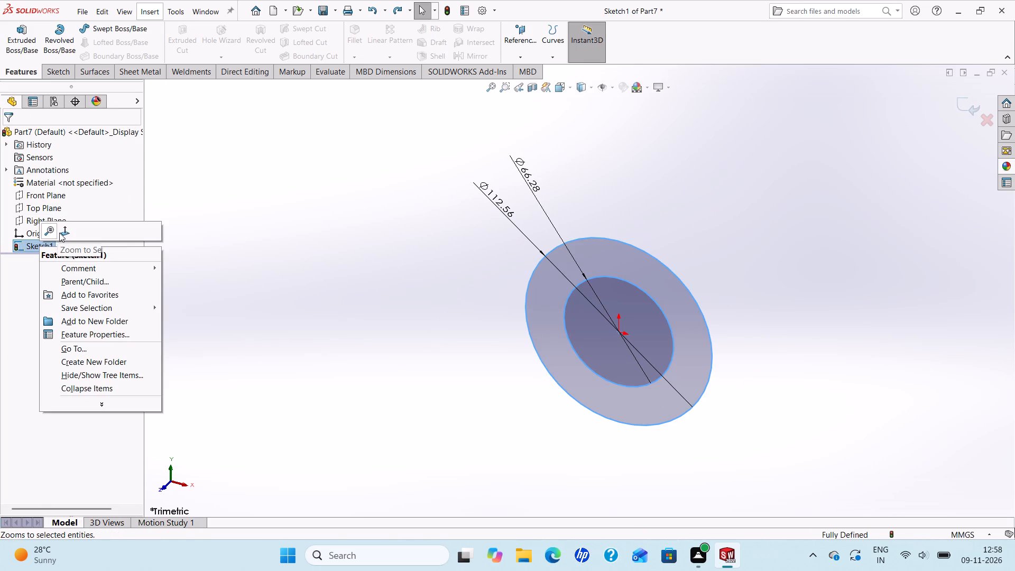
pyautogui.click(59, 233)
pyautogui.scroll(3, 343, 252)
pyautogui.scroll(2, 796, 260)
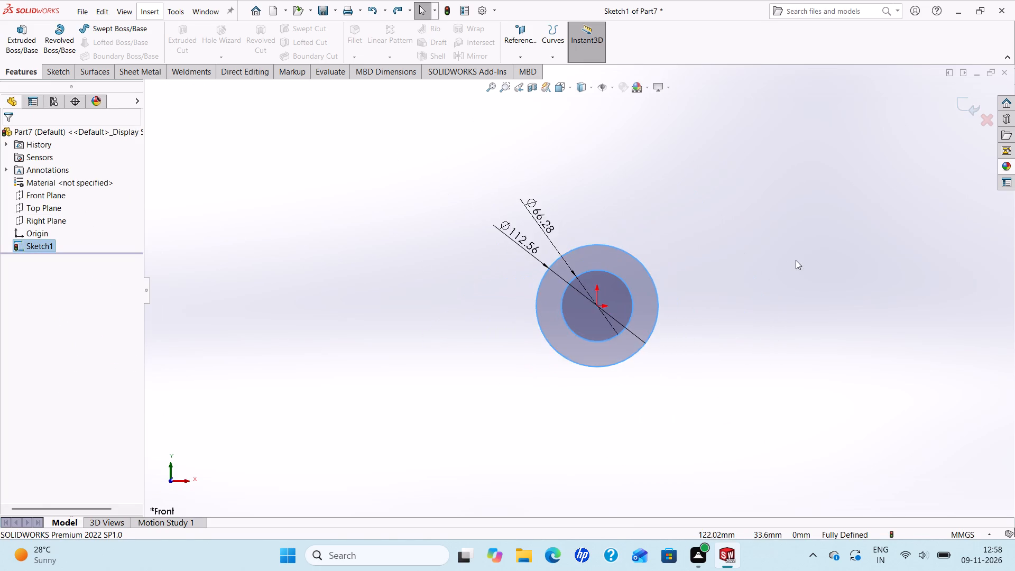
pyautogui.scroll(-4, 796, 260)
pyautogui.scroll(3, 744, 252)
pyautogui.scroll(-2, 604, 306)
pyautogui.scroll(3, 599, 296)
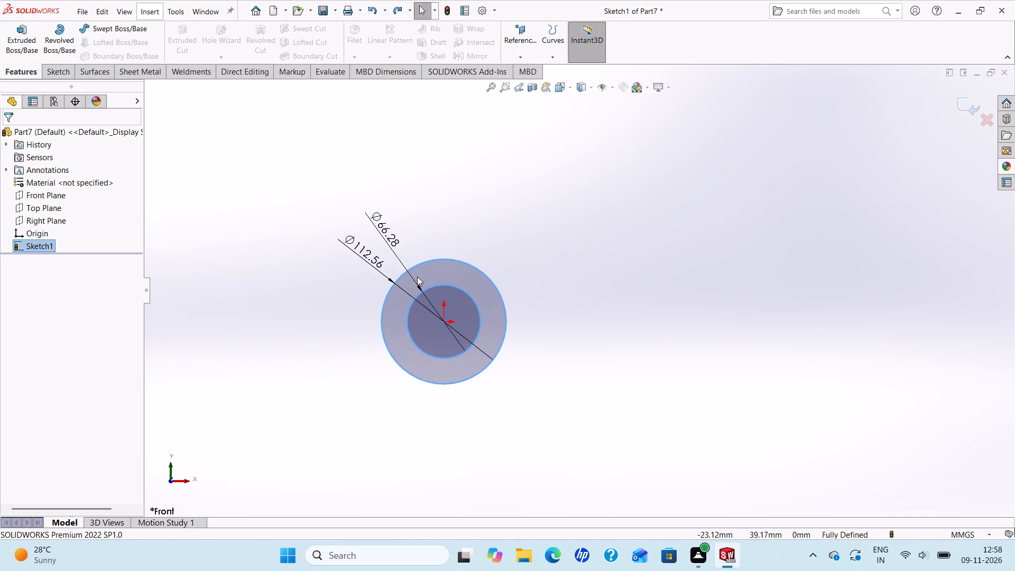
pyautogui.click(383, 236)
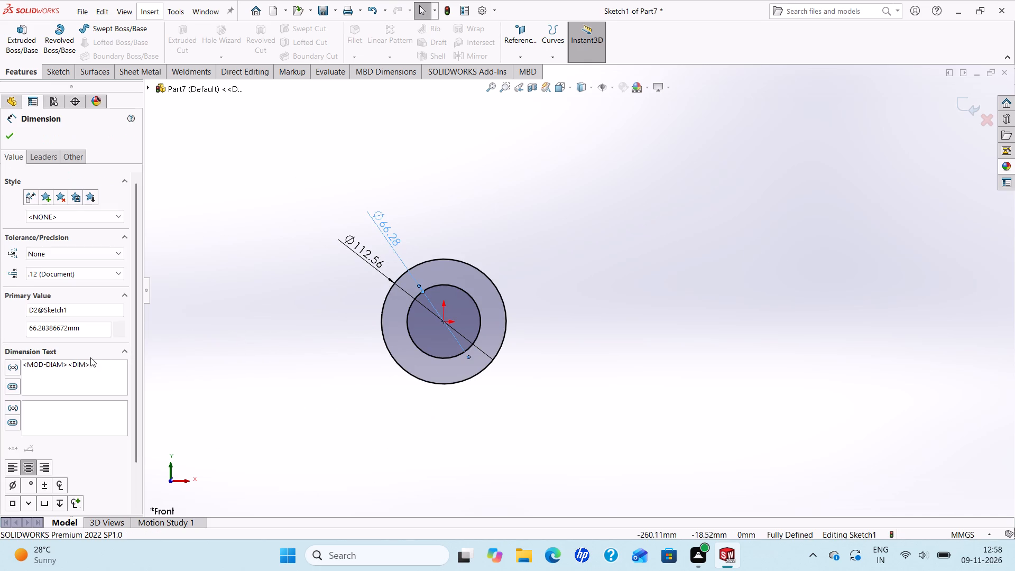
pyautogui.moveTo(82, 329); pyautogui.dragTo(12, 327)
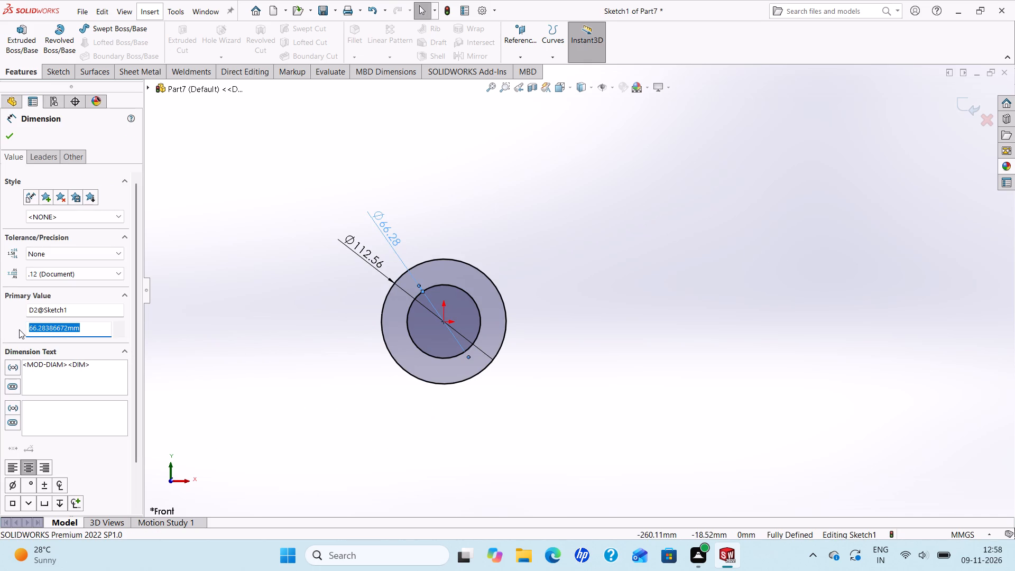
pyautogui.write('56.3')
pyautogui.press('Return')
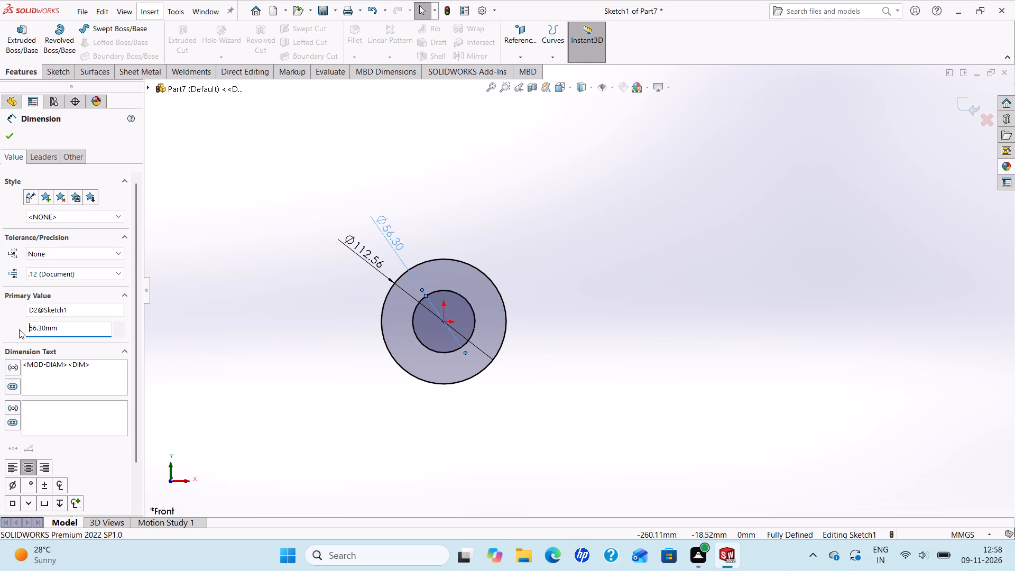
pyautogui.click(14, 135)
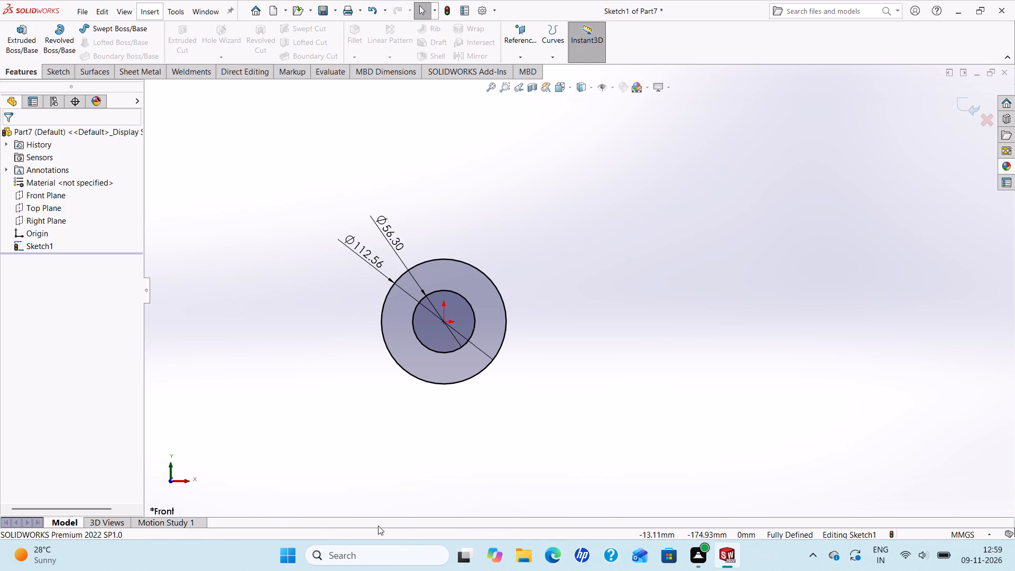
# Sketch two concentric circles, radii about 22.9 mm and 47.2 mm, centred level with the origin and about 286 mm to its right.
pyautogui.click(58, 75)
pyautogui.click(120, 29)
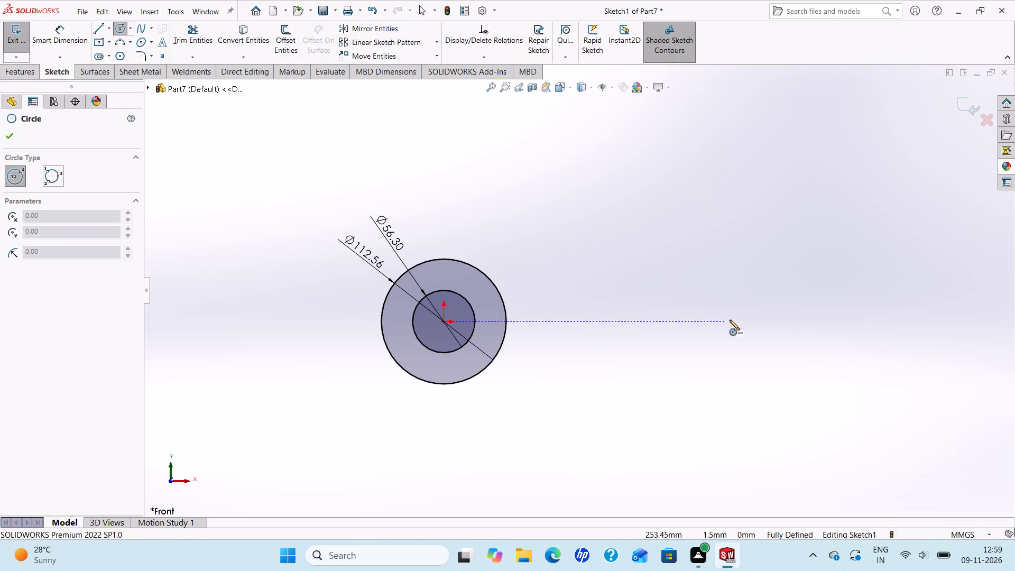
pyautogui.click(761, 322)
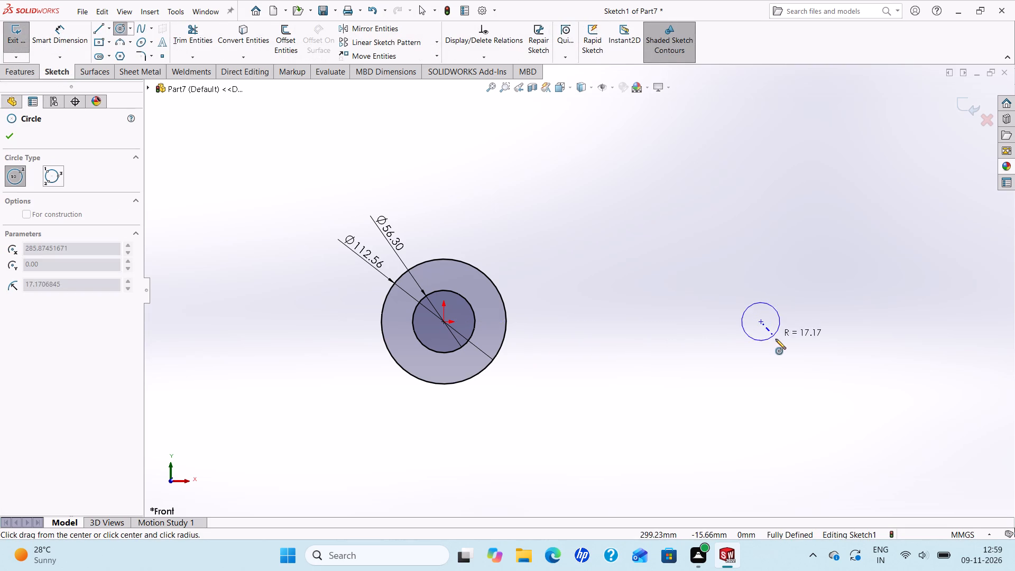
pyautogui.click(779, 344)
pyautogui.click(761, 319)
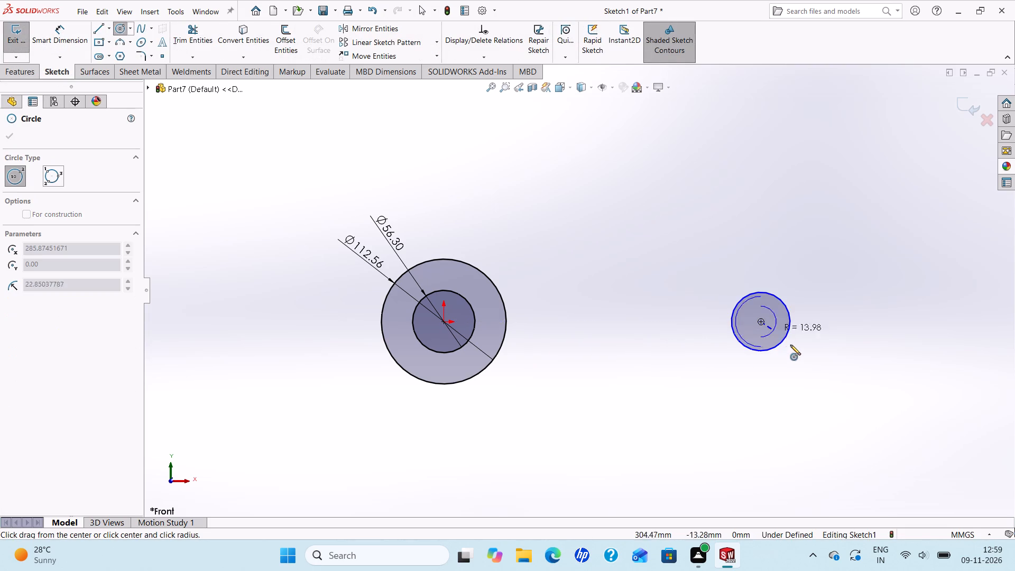
pyautogui.click(800, 356)
pyautogui.rightClick(800, 356)
pyautogui.click(824, 367)
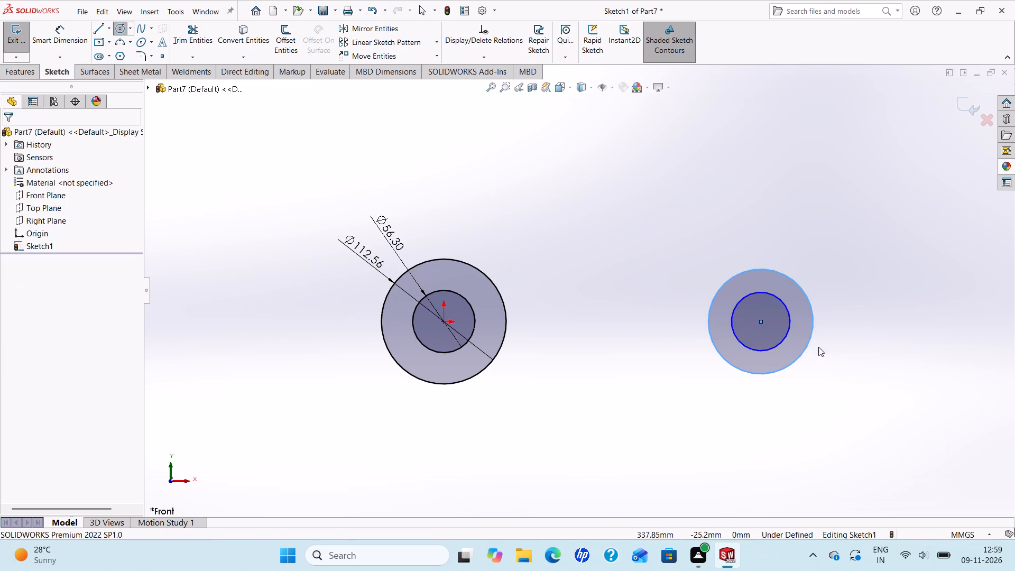
# Dimension the outer circle of the new right-hand pair and set its diameter to 87.50 mm.
pyautogui.scroll(2, 810, 336)
pyautogui.scroll(-1, 802, 330)
pyautogui.click(59, 39)
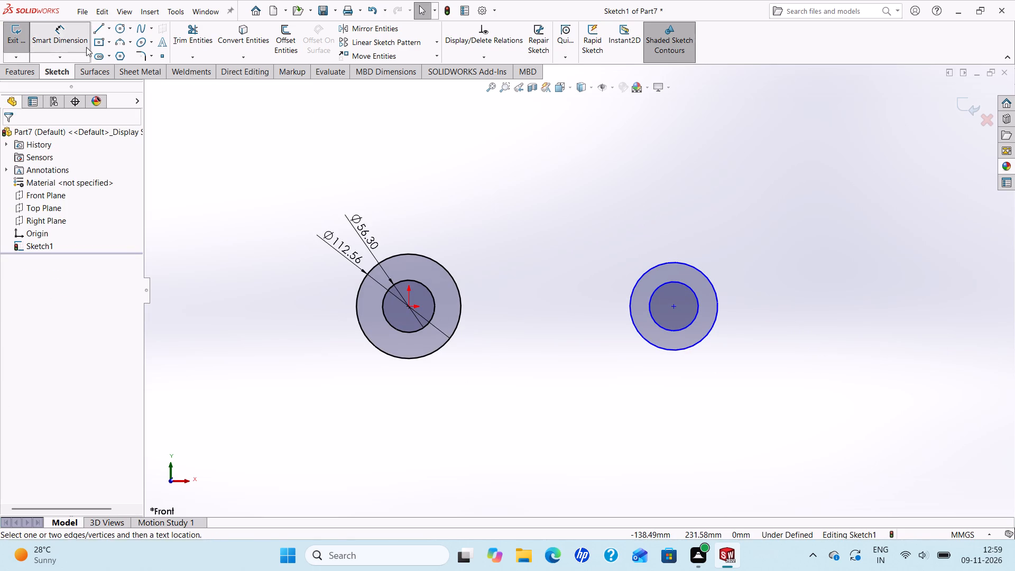
pyautogui.click(706, 272)
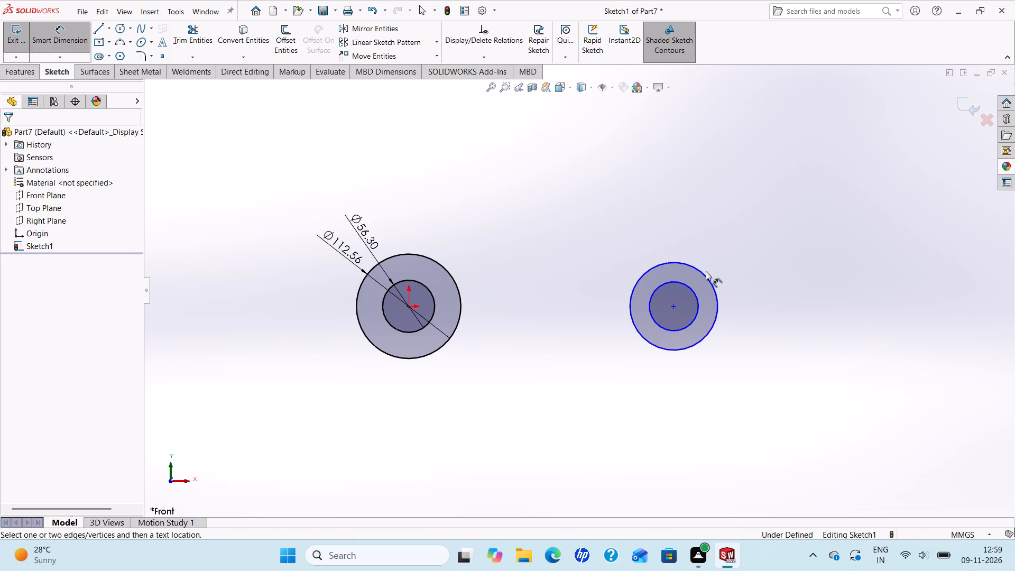
pyautogui.click(706, 274)
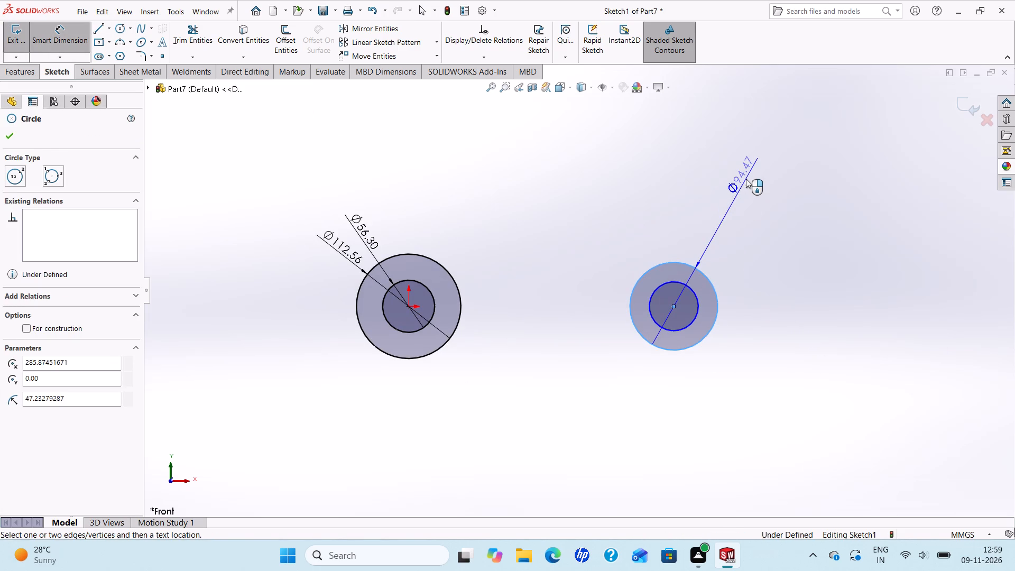
pyautogui.click(746, 179)
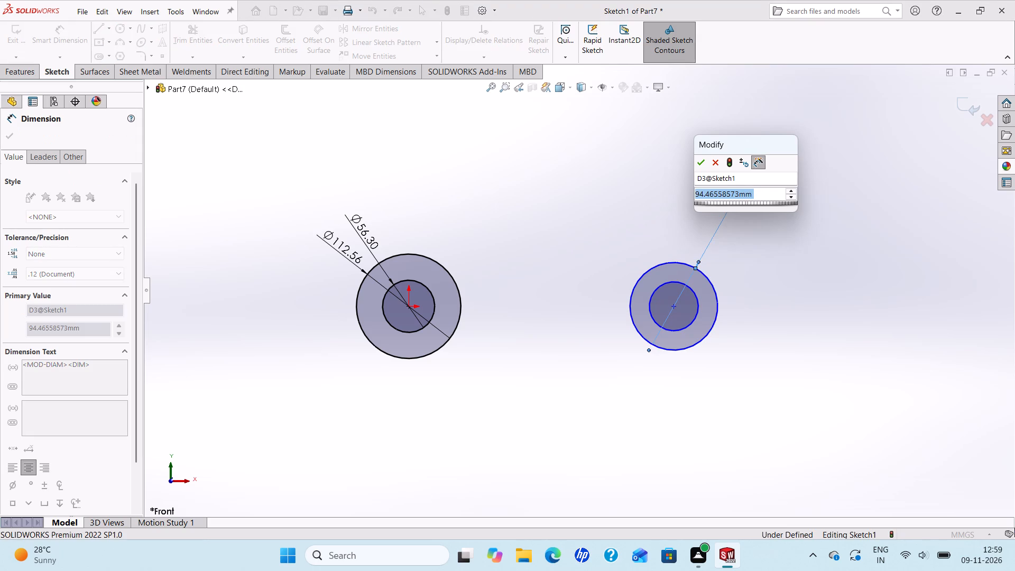
pyautogui.write('87.50')
pyautogui.press('Return')
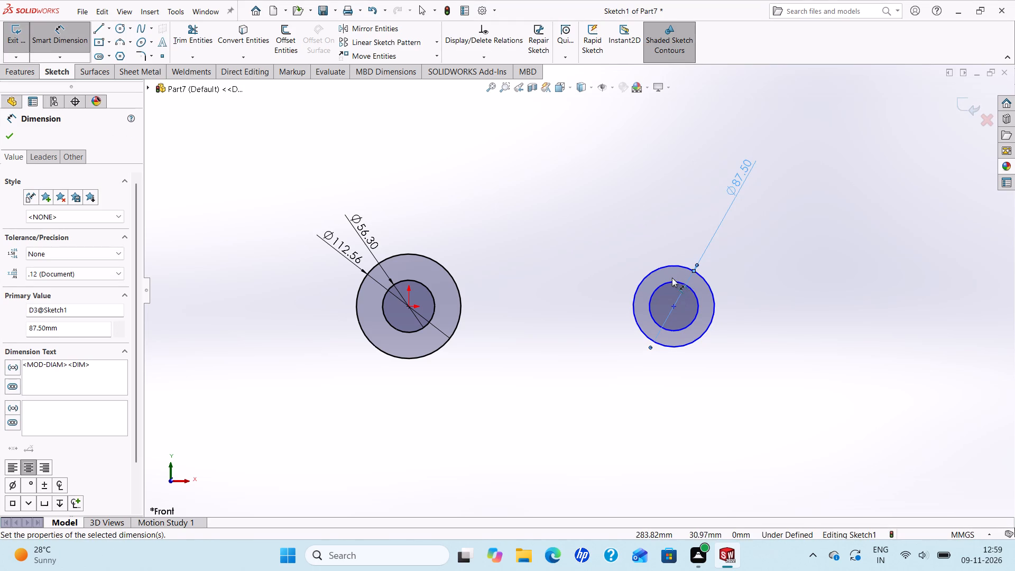
# Dimension the inner circle of the right-hand pair and set its diameter to 43.8 mm.
pyautogui.click(671, 282)
pyautogui.click(707, 185)
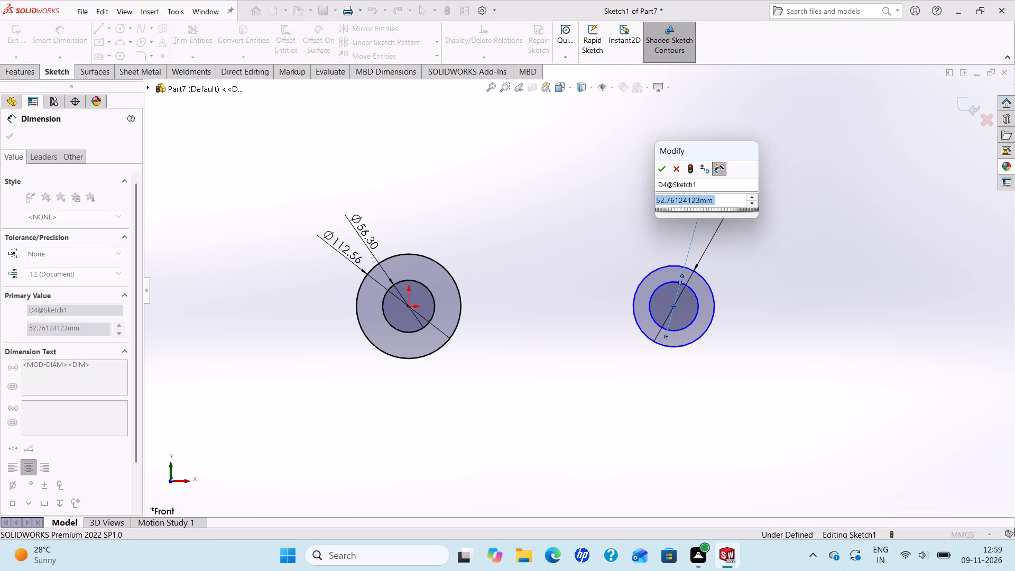
pyautogui.write('43.8')
pyautogui.press('Return')
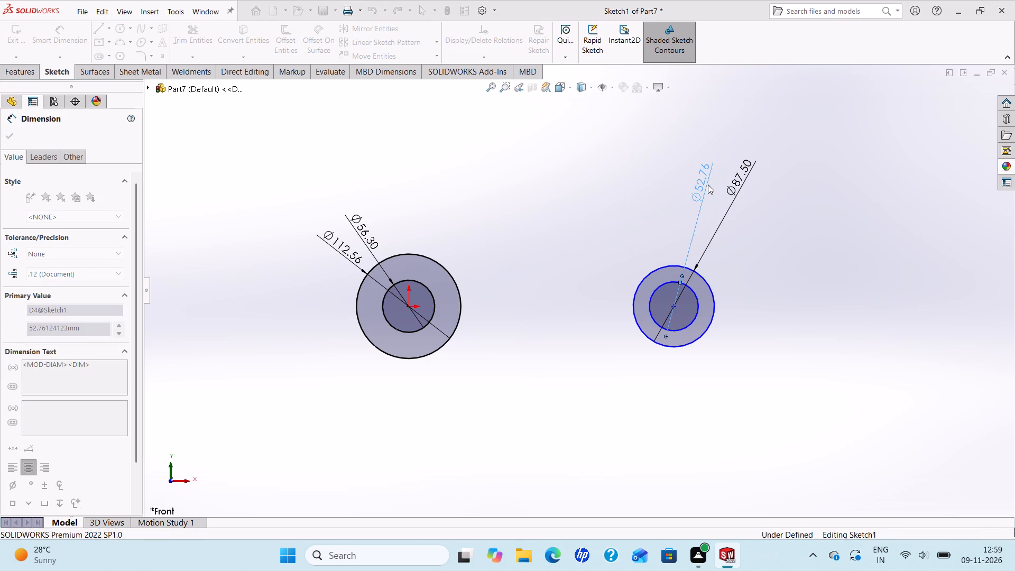
# Dimension the distance between the origin and the right-hand circles' centre and set it to 200 mm.
pyautogui.click(408, 308)
pyautogui.click(672, 306)
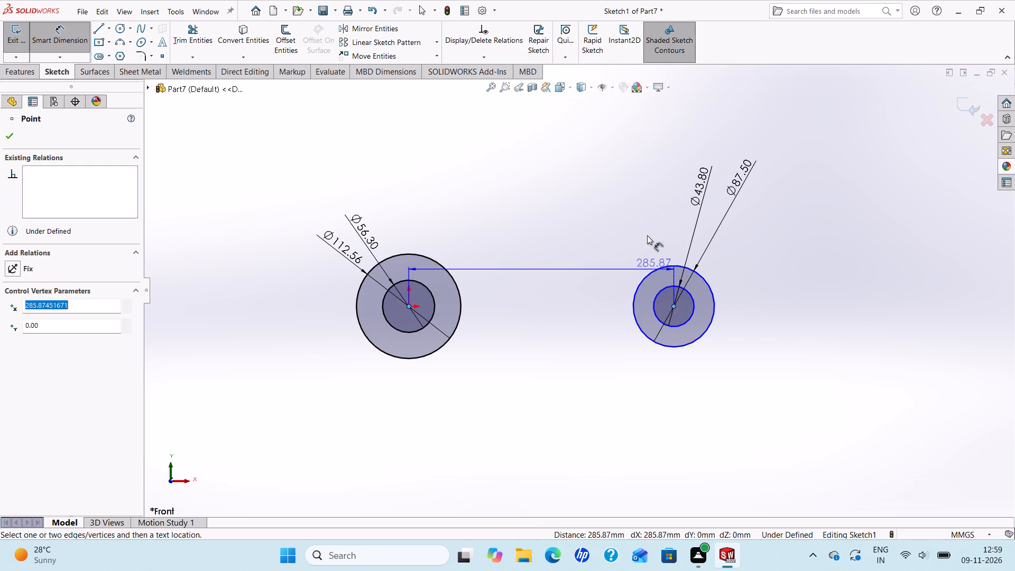
pyautogui.click(644, 179)
pyautogui.write('200')
pyautogui.press('Return')
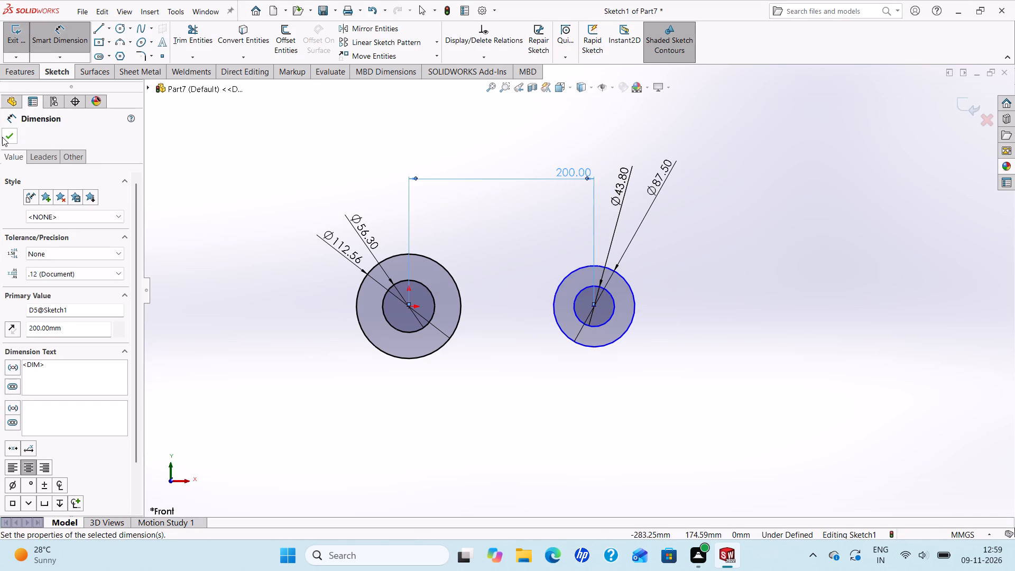
pyautogui.click(2, 137)
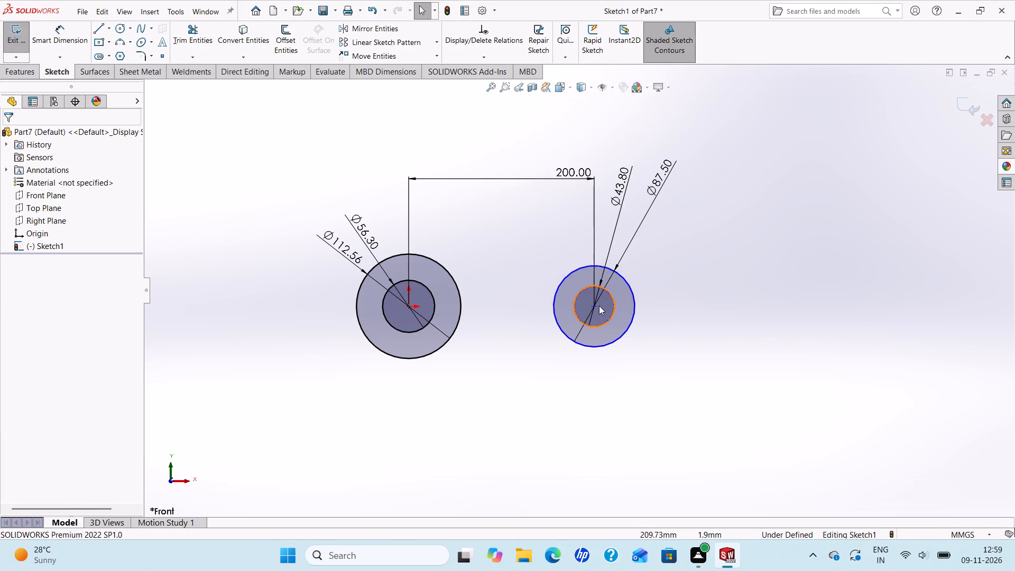
# Add a Horizontal relation between the centres of the two circle pairs.
pyautogui.keyDown('ctrl'); pyautogui.click(595, 307); pyautogui.keyUp('ctrl')
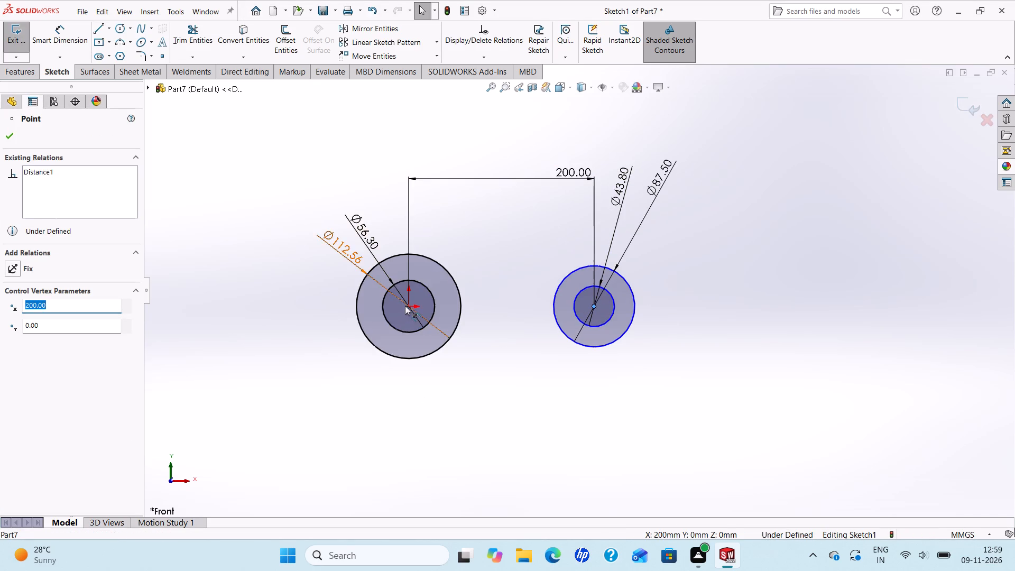
pyautogui.keyDown('ctrl'); pyautogui.click(407, 306); pyautogui.keyUp('ctrl')
pyautogui.click(11, 323)
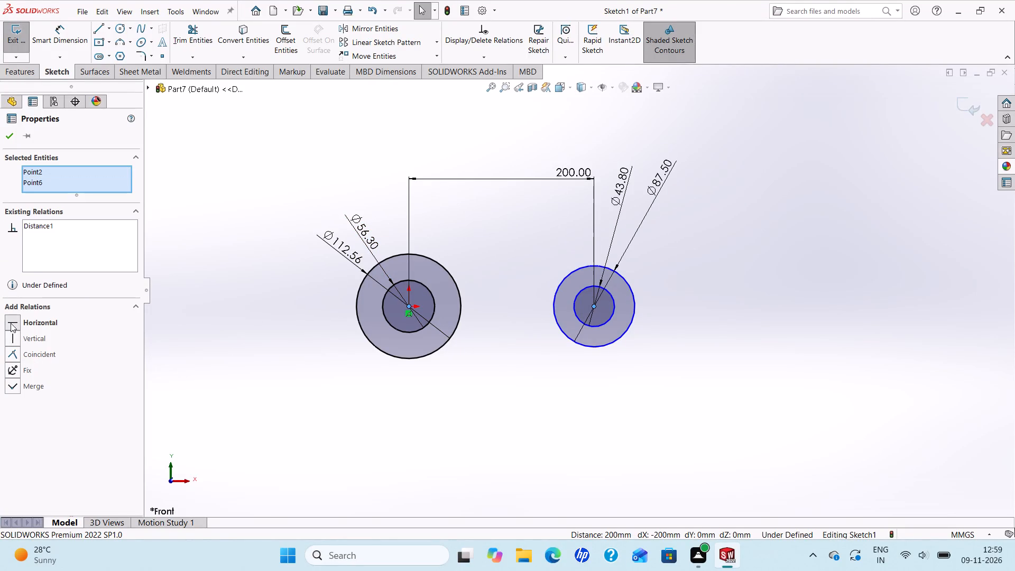
pyautogui.click(7, 139)
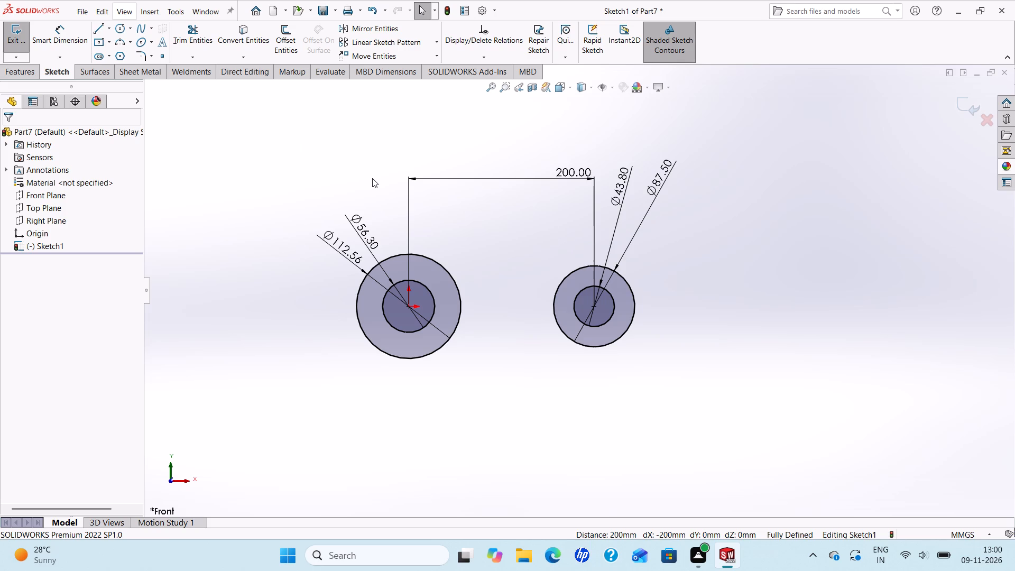
# Sketch a line about 184 mm long from just above the left outer circle's top to just above the right outer circle's top.
pyautogui.click(99, 29)
pyautogui.scroll(-4, 435, 258)
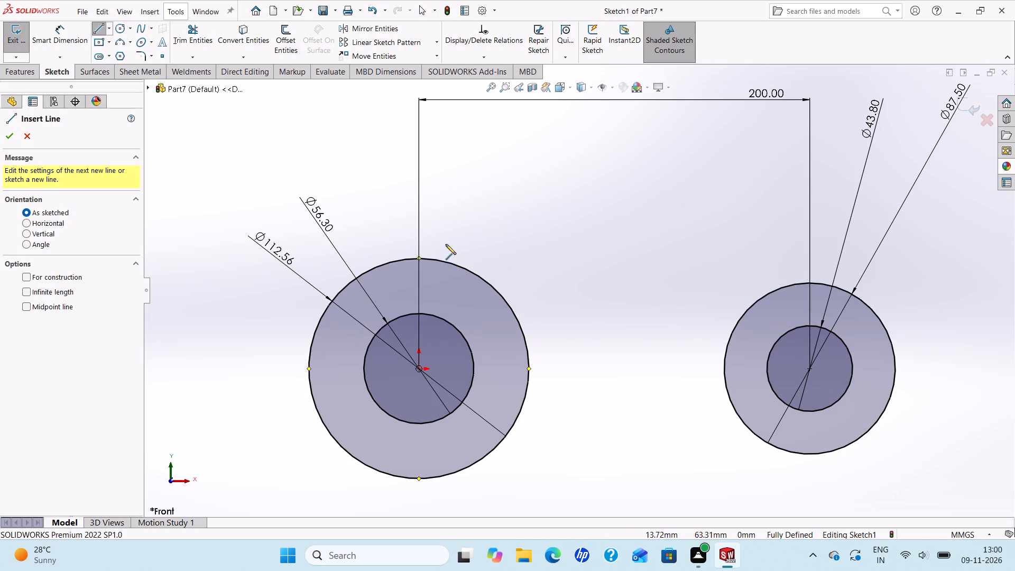
pyautogui.click(430, 253)
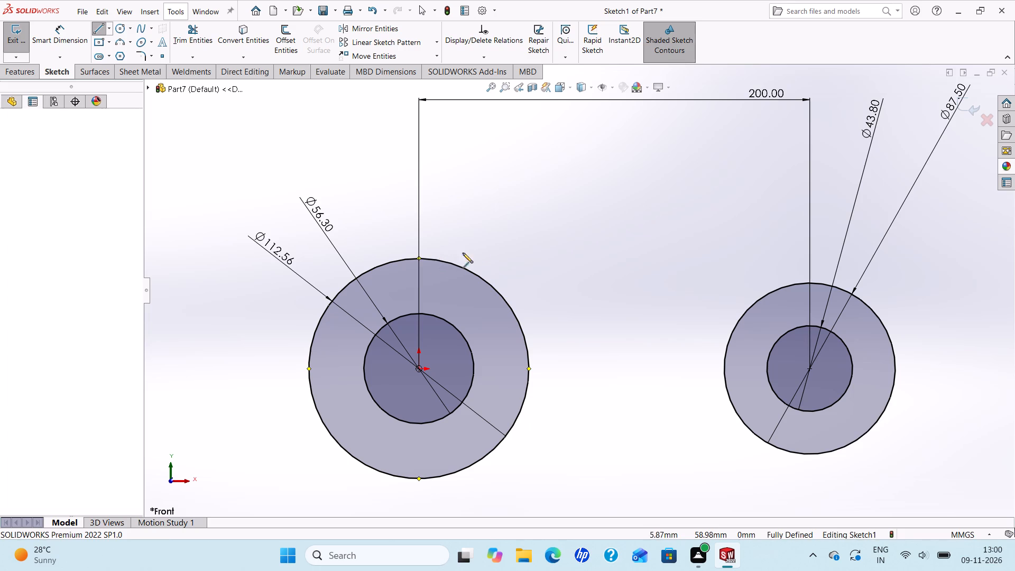
pyautogui.click(789, 281)
pyautogui.rightClick(791, 281)
pyautogui.click(808, 288)
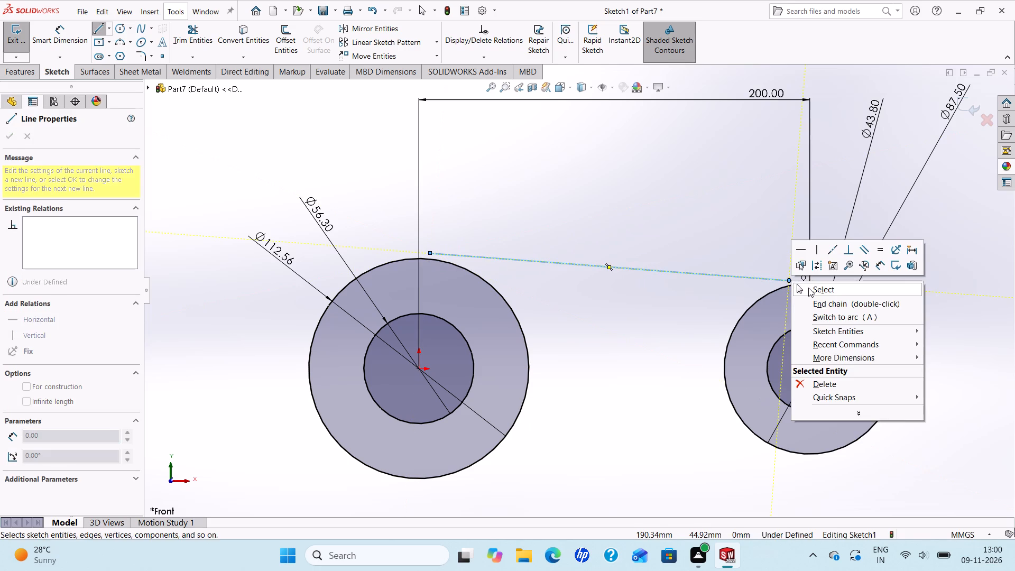
# Add a Tangent relation between the upper line and the left outer circle.
pyautogui.scroll(3, 790, 289)
pyautogui.scroll(-1, 785, 288)
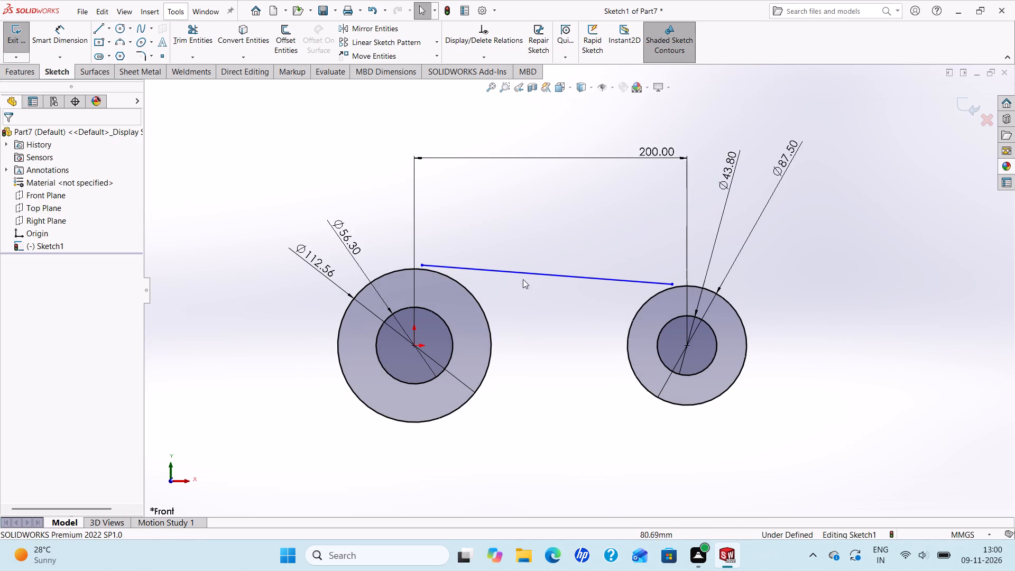
pyautogui.keyDown('ctrl'); pyautogui.click(444, 263); pyautogui.keyUp('ctrl')
pyautogui.keyDown('ctrl'); pyautogui.click(443, 264); pyautogui.keyUp('ctrl')
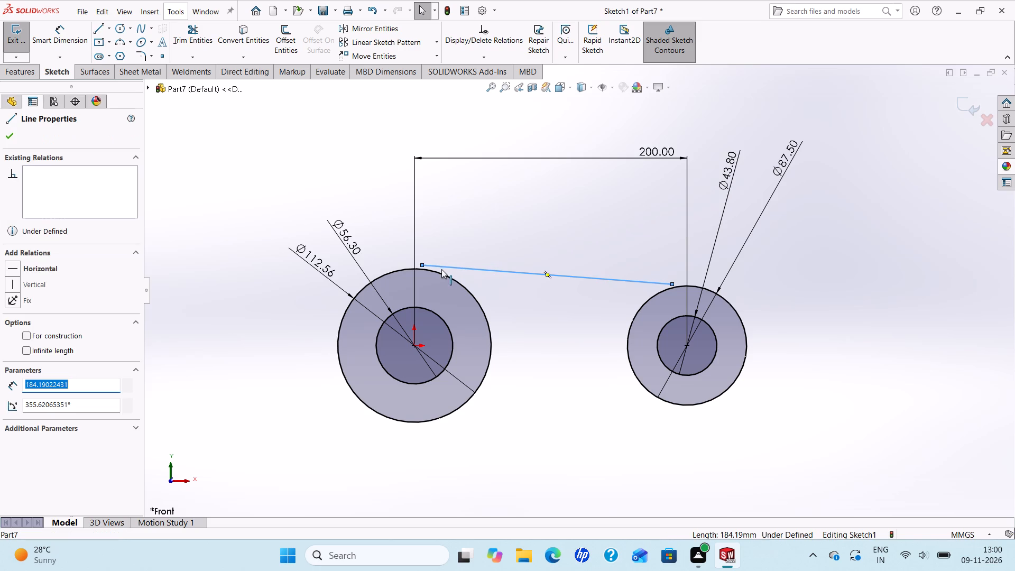
pyautogui.keyDown('ctrl'); pyautogui.click(441, 273); pyautogui.keyUp('ctrl')
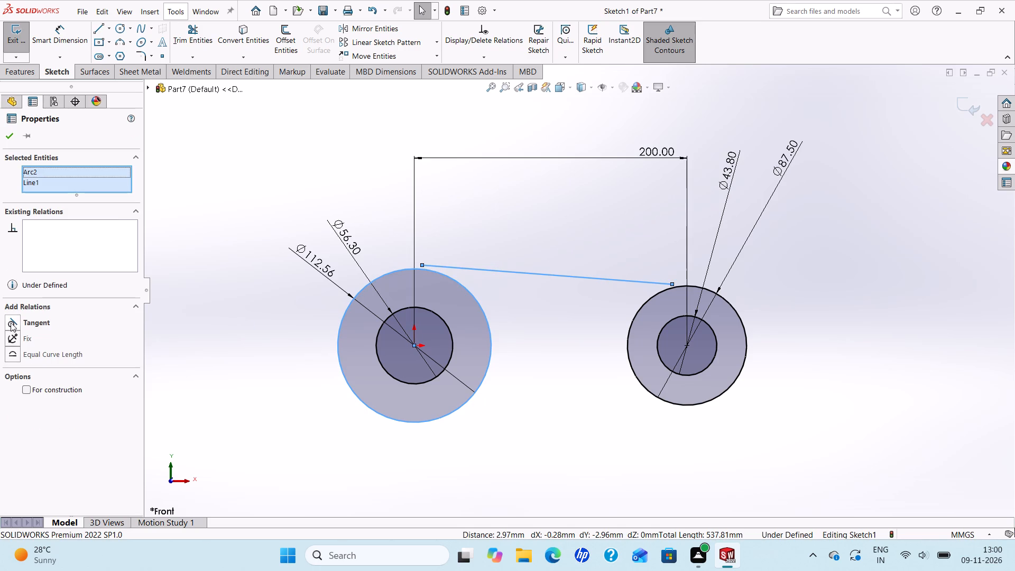
pyautogui.click(11, 321)
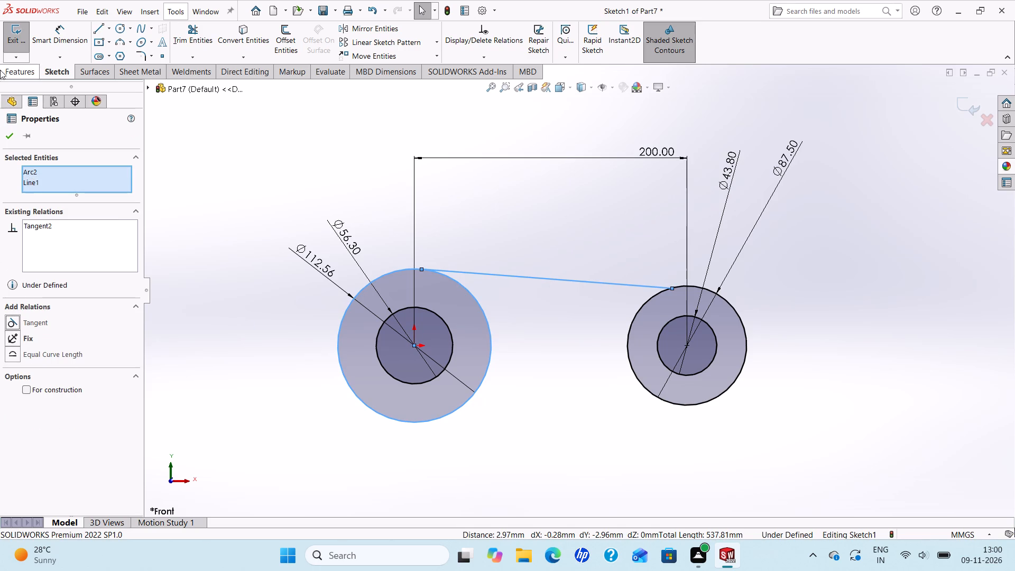
pyautogui.click(8, 136)
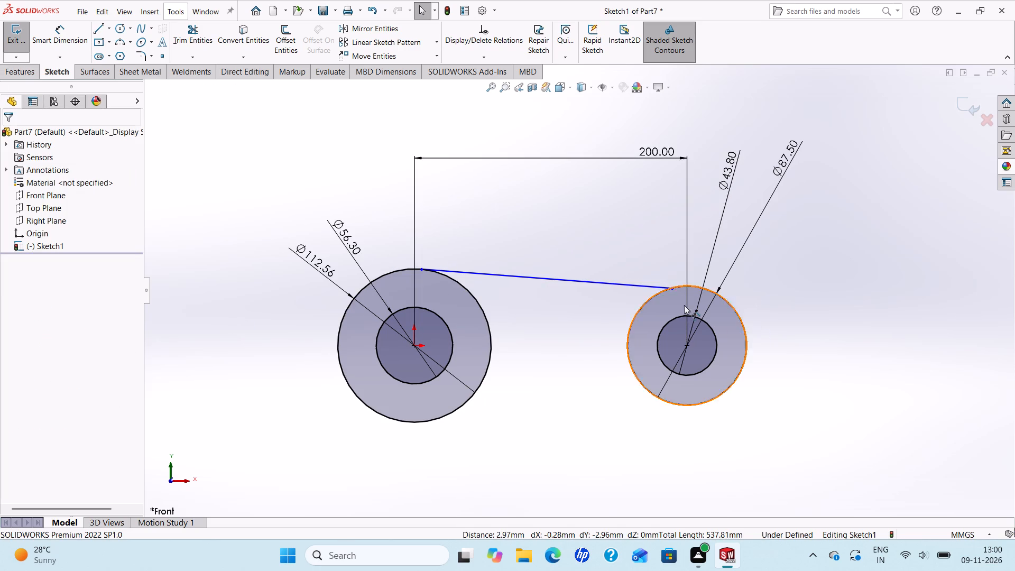
# Add a Tangent relation between the upper line and the right outer circle.
pyautogui.keyDown('ctrl'); pyautogui.click(654, 287); pyautogui.keyUp('ctrl')
pyautogui.keyDown('ctrl'); pyautogui.click(664, 291); pyautogui.keyUp('ctrl')
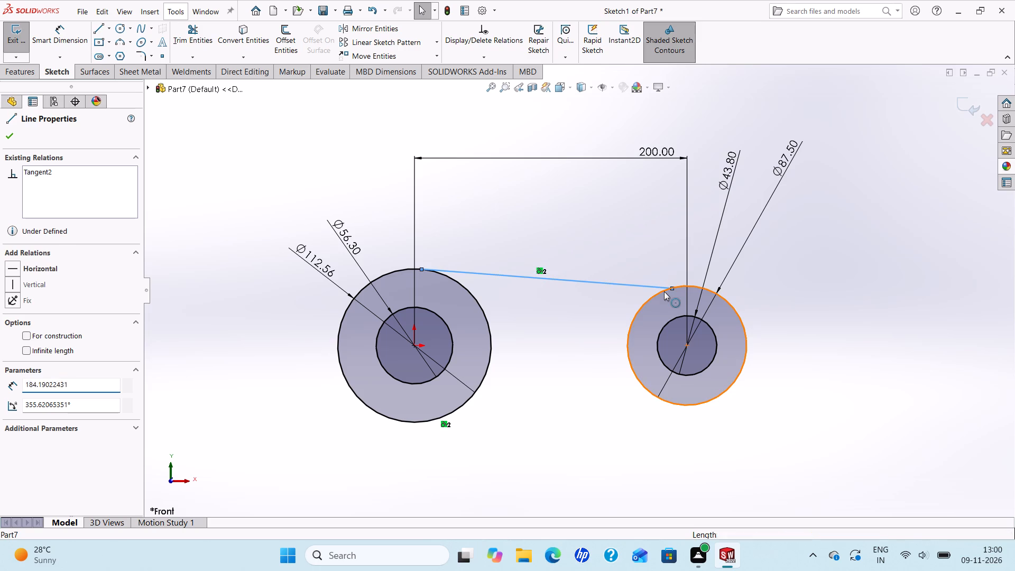
pyautogui.click(8, 319)
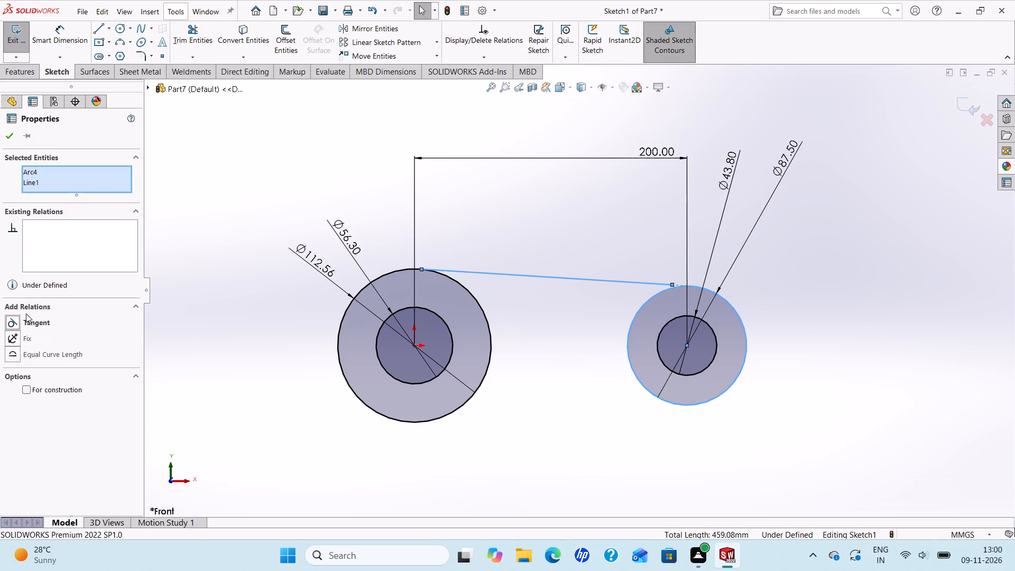
pyautogui.click(8, 134)
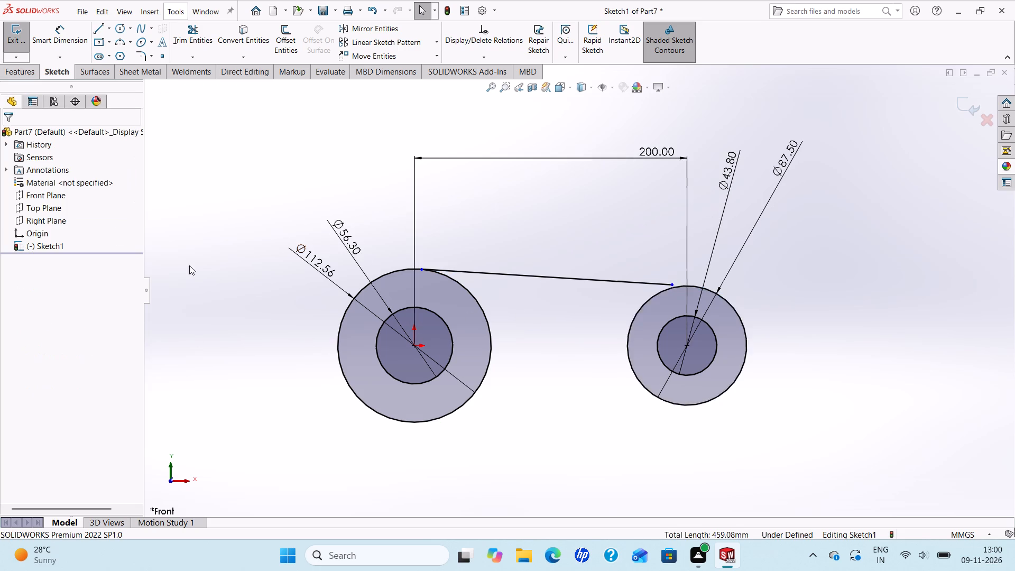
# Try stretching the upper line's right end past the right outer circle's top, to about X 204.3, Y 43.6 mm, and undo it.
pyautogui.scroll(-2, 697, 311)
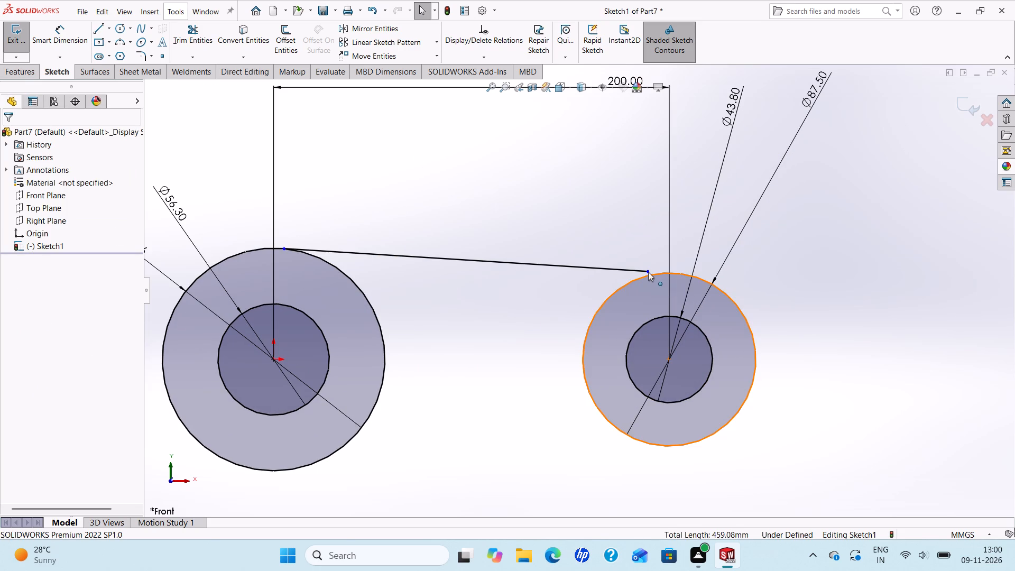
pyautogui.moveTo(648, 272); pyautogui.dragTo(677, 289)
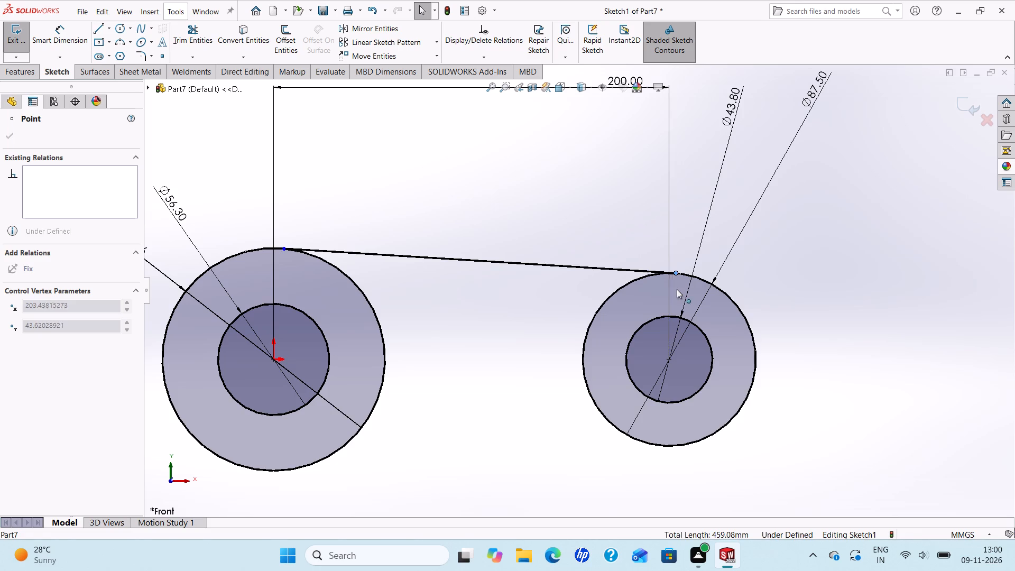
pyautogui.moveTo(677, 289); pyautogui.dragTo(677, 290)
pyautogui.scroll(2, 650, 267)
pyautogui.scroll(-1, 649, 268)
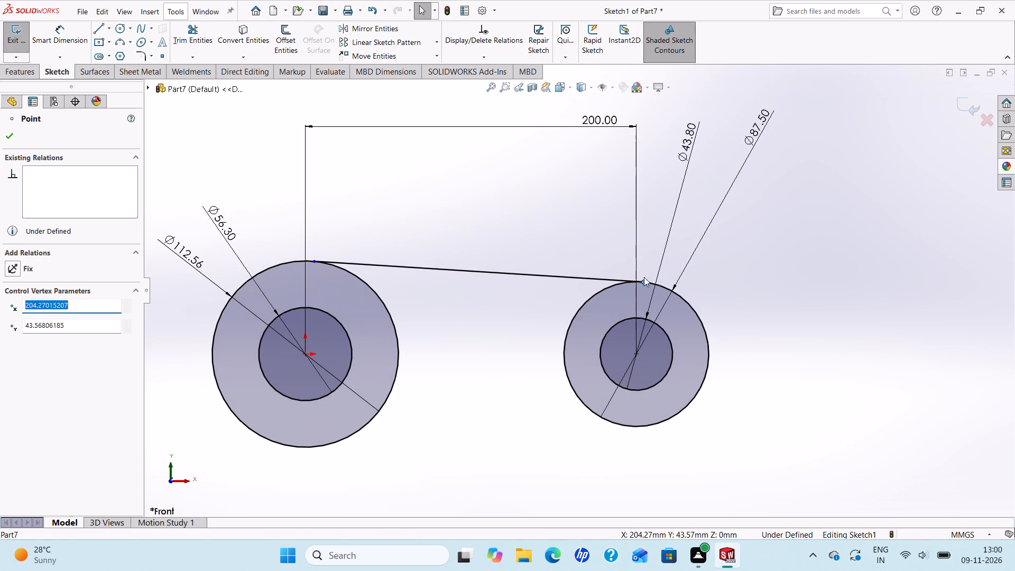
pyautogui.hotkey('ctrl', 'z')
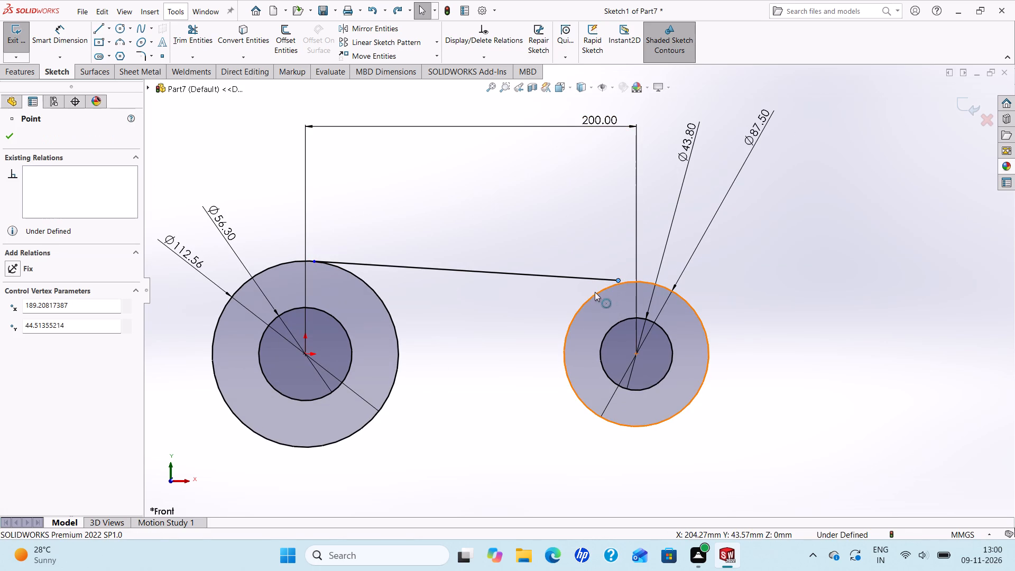
# Undo the two Tangent relations between the upper line and the outer circles.
pyautogui.hotkey('ctrl', 'z')
pyautogui.hotkey('ctrl', 'z')
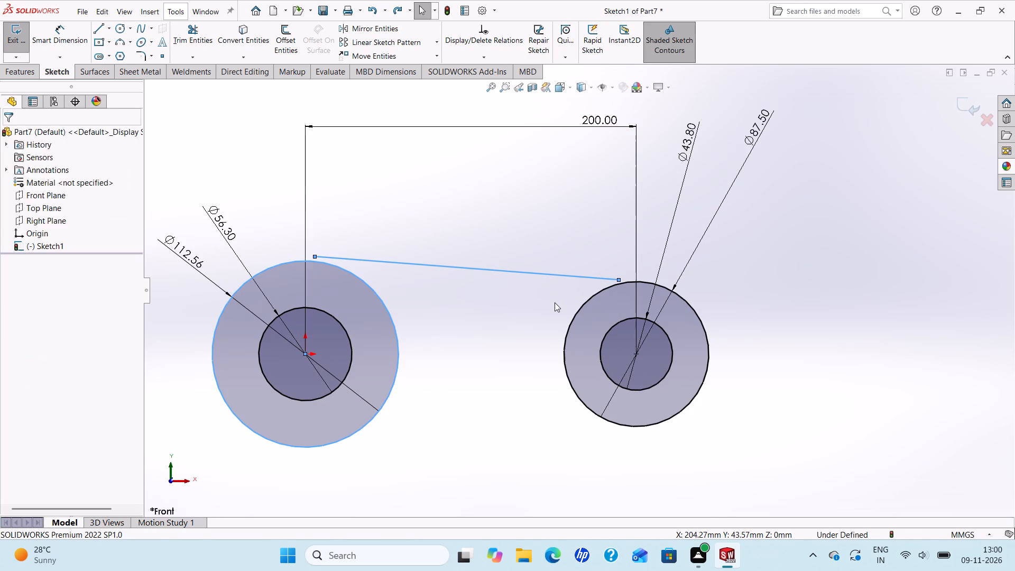
pyautogui.press('Escape')
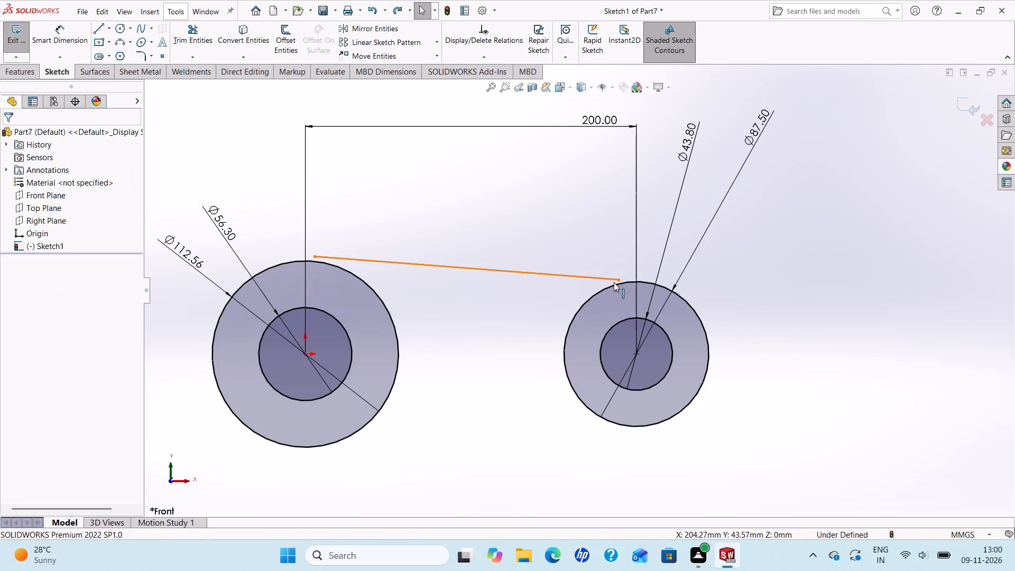
# Move the upper line's right endpoint onto the right outer circle near its top, and its left endpoint to about X -4.5, Y 61.6 mm.
pyautogui.scroll(-1, 614, 282)
pyautogui.scroll(1, 566, 289)
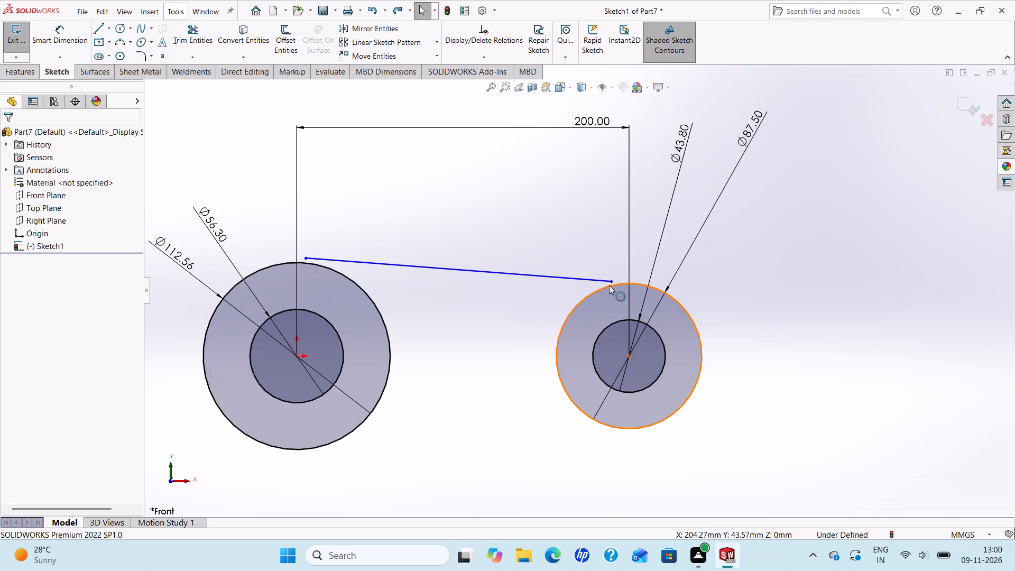
pyautogui.moveTo(610, 281); pyautogui.dragTo(624, 282)
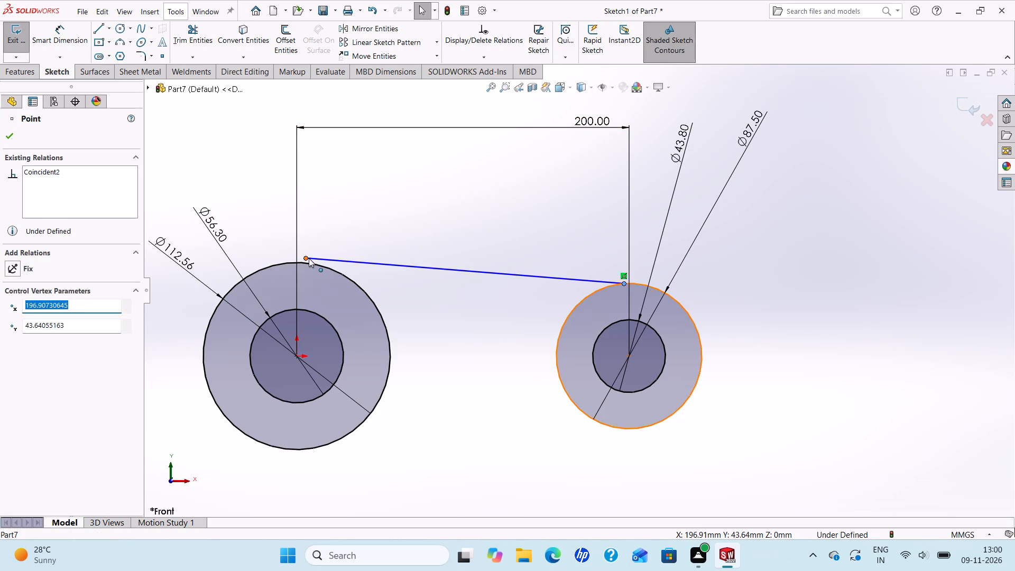
pyautogui.moveTo(307, 258); pyautogui.dragTo(289, 254)
pyautogui.press('Escape')
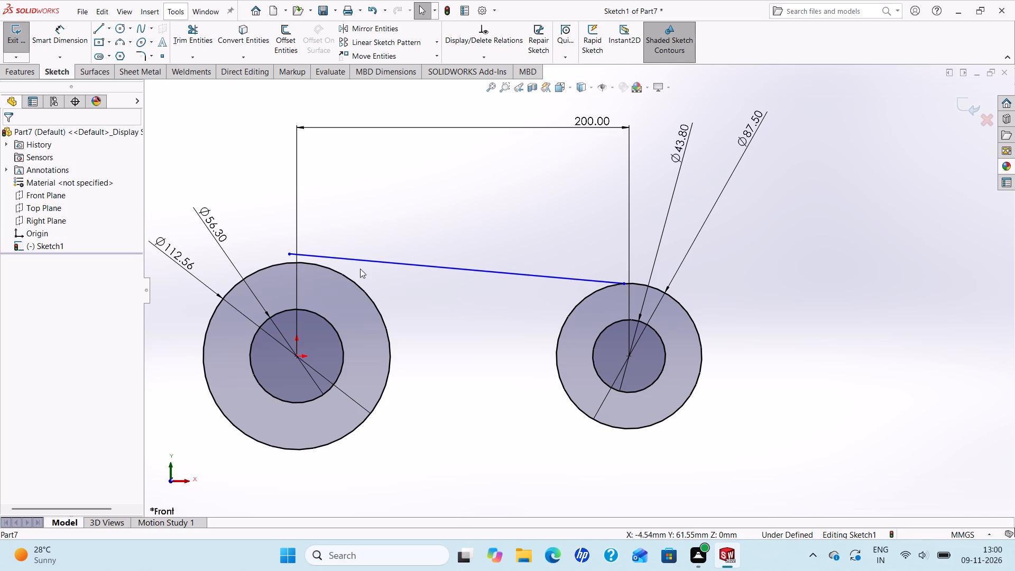
# Add a Tangent relation between the upper line and the left outer circle.
pyautogui.keyDown('ctrl'); pyautogui.click(308, 255); pyautogui.keyUp('ctrl')
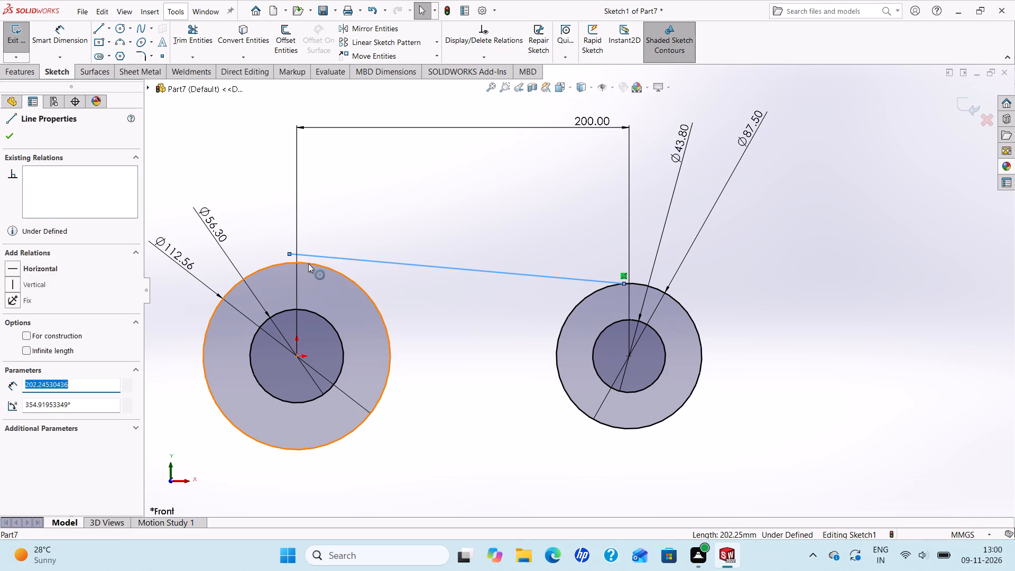
pyautogui.keyDown('ctrl'); pyautogui.click(308, 263); pyautogui.keyUp('ctrl')
pyautogui.click(16, 322)
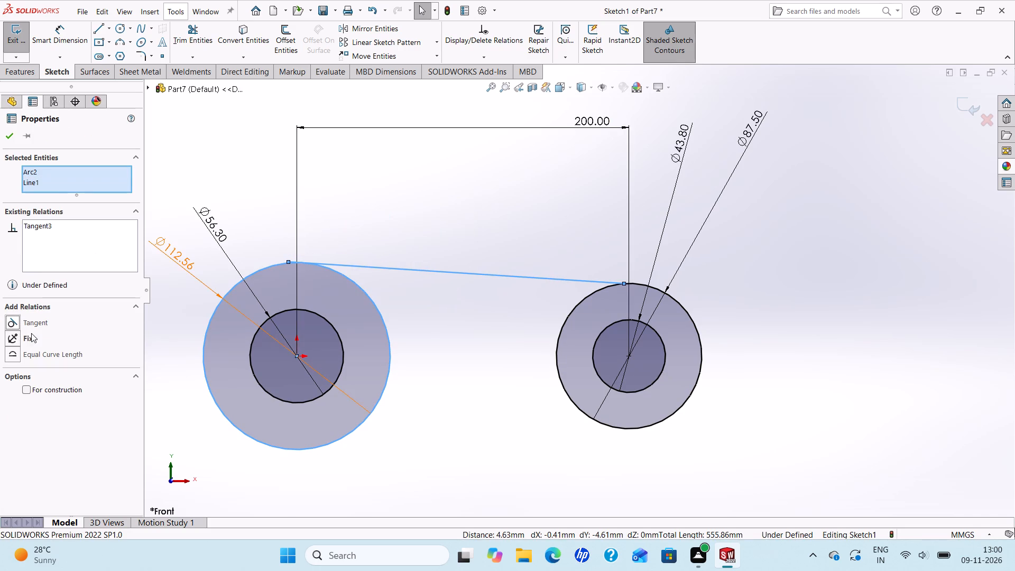
pyautogui.click(3, 132)
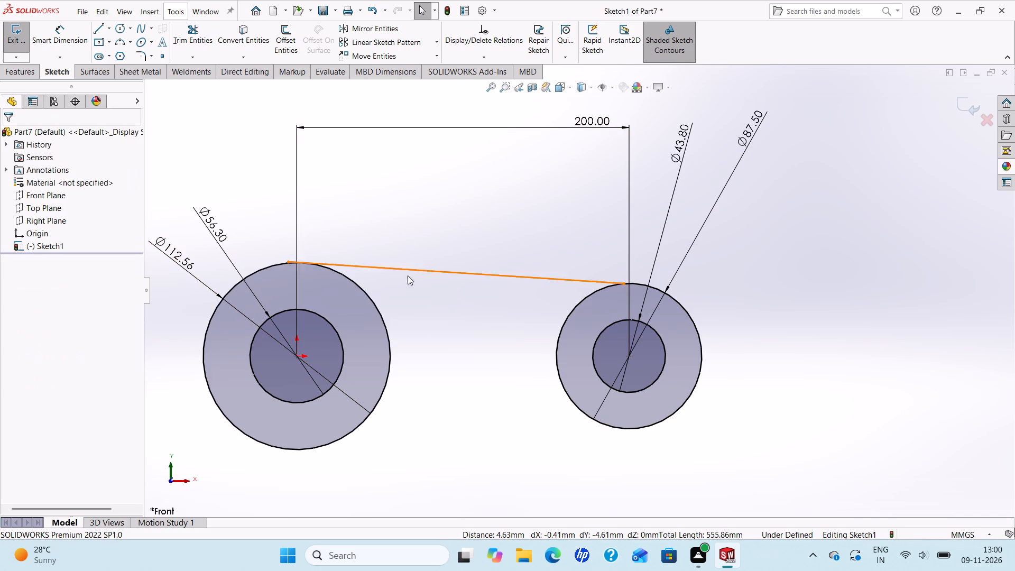
# Add a Tangent relation between the upper line and the right outer circle.
pyautogui.keyDown('ctrl'); pyautogui.click(596, 282); pyautogui.keyUp('ctrl')
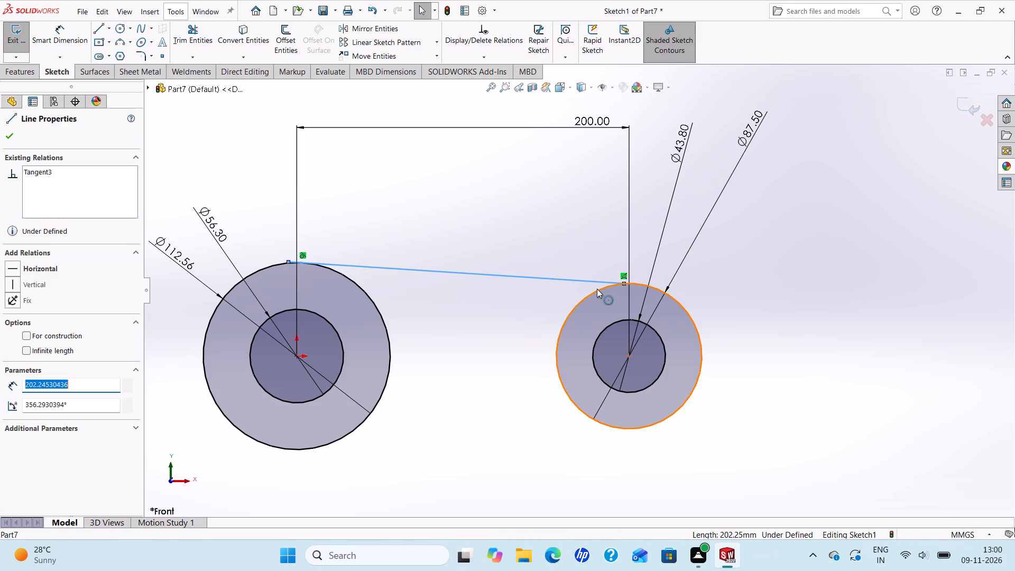
pyautogui.keyDown('ctrl'); pyautogui.click(597, 289); pyautogui.keyUp('ctrl')
pyautogui.click(17, 323)
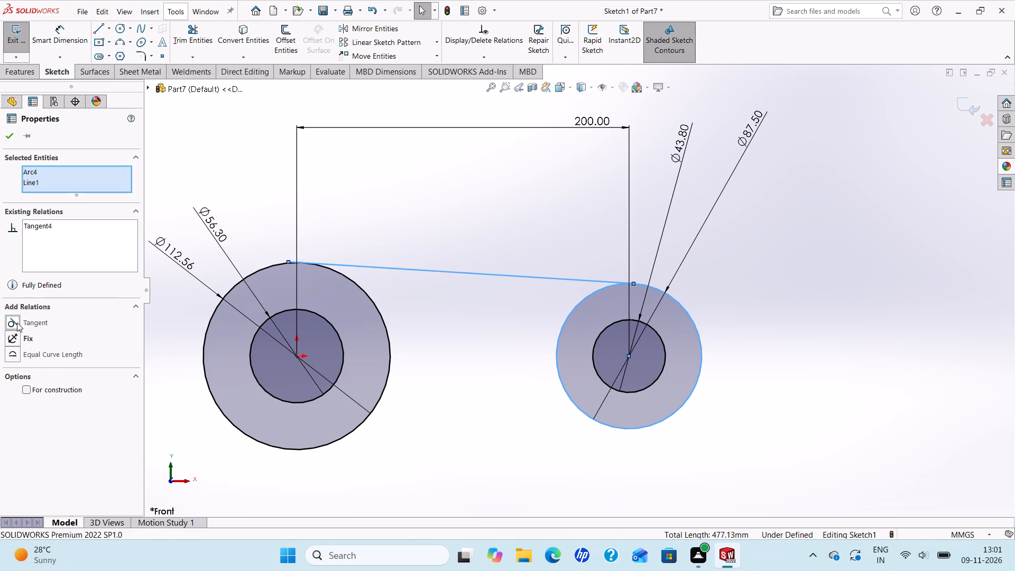
pyautogui.click(10, 132)
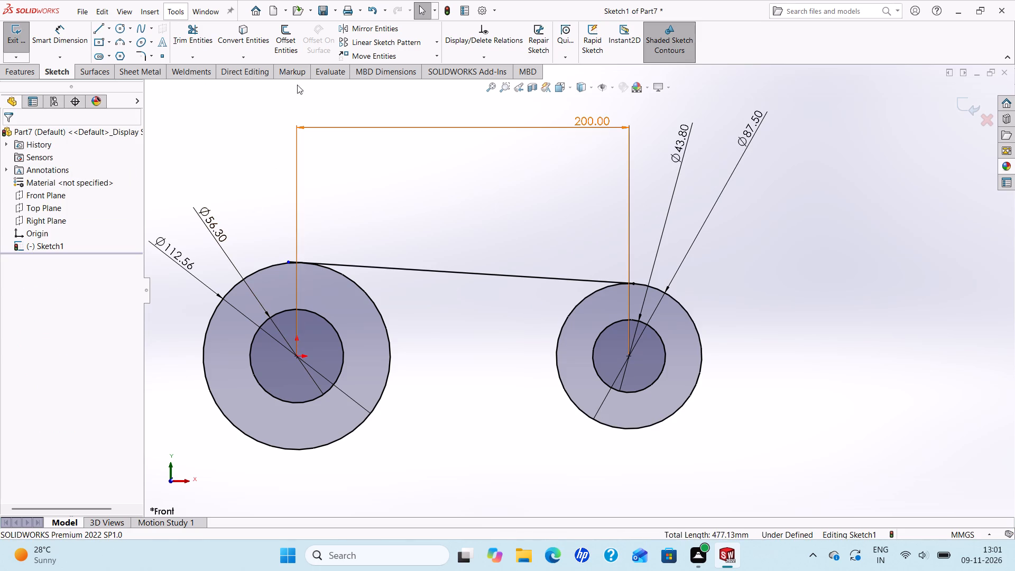
# Trim the upper line's overhang beyond its tangent point on the left outer circle, using Trim to closest.
pyautogui.click(196, 49)
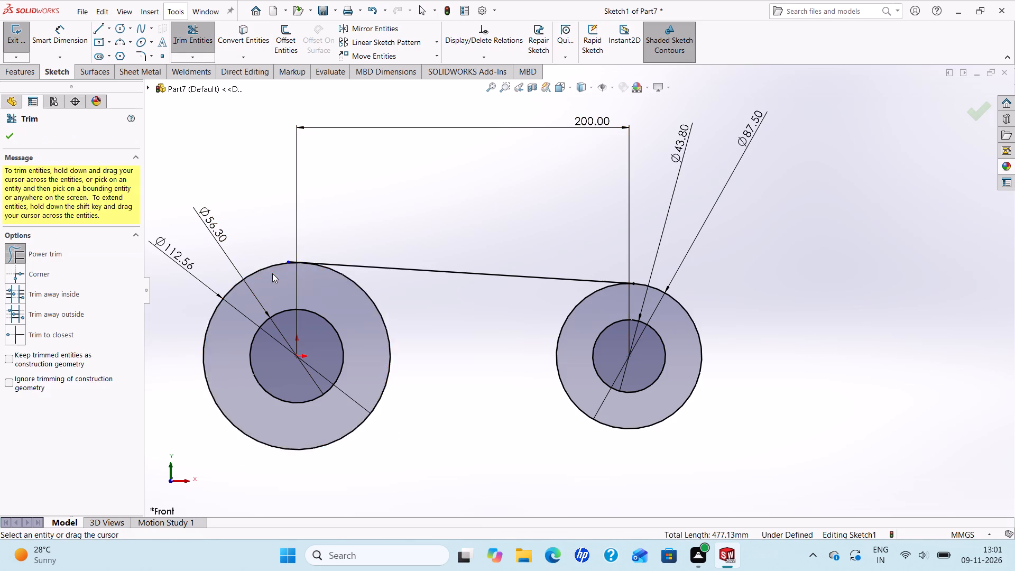
pyautogui.scroll(-6, 274, 275)
pyautogui.scroll(-3, 466, 247)
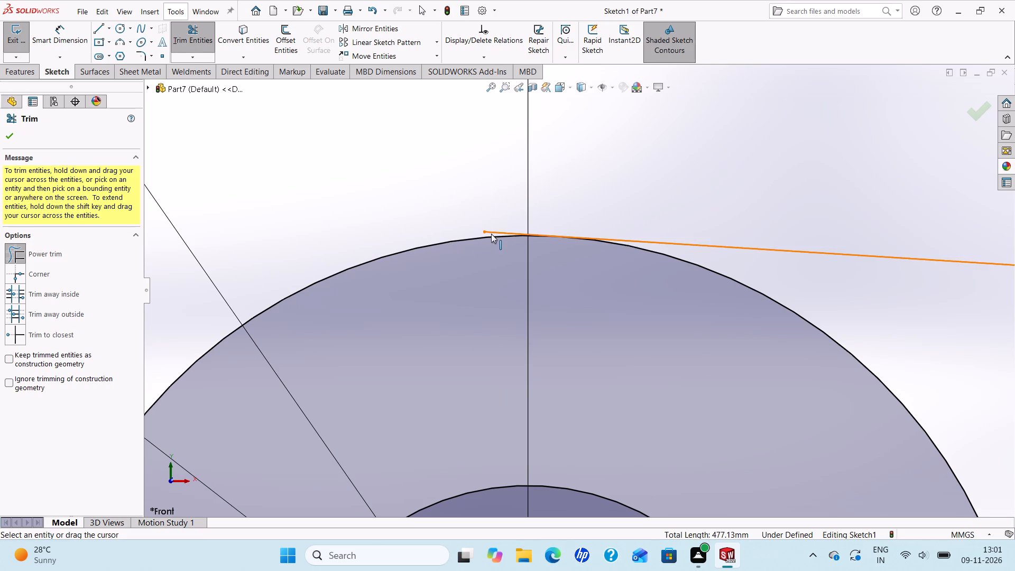
pyautogui.click(17, 333)
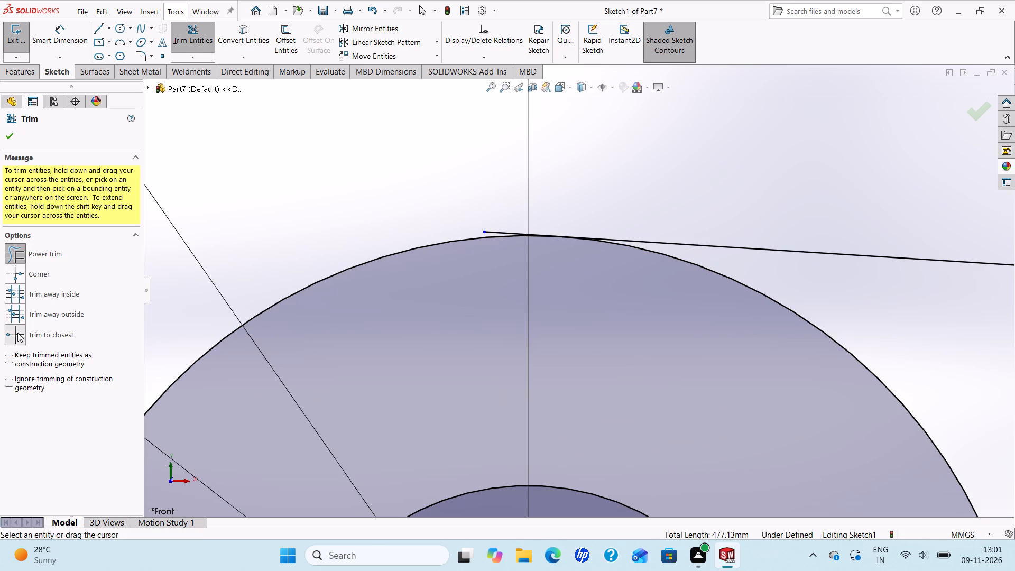
pyautogui.click(492, 230)
pyautogui.scroll(6, 566, 269)
pyautogui.scroll(4, 788, 301)
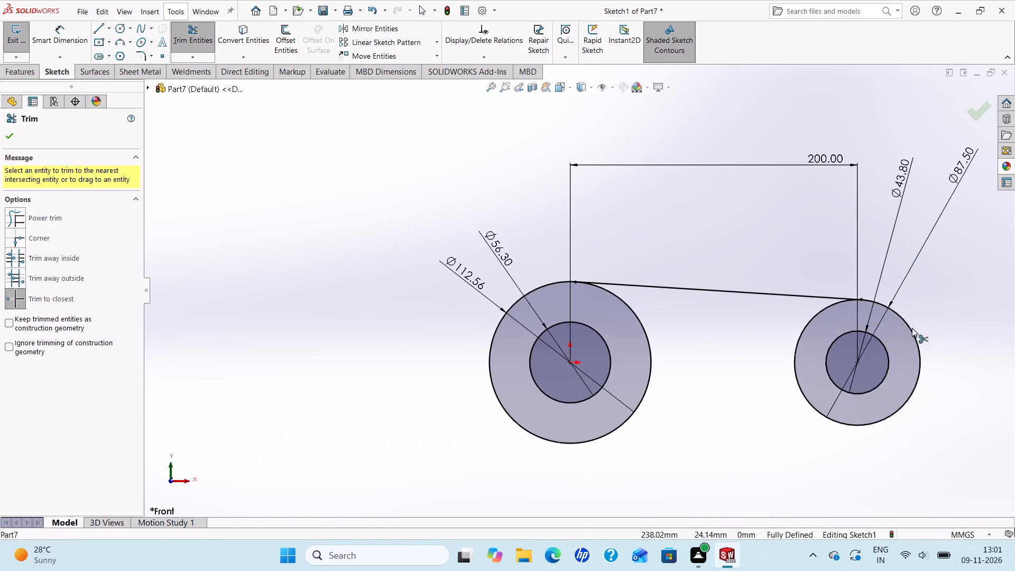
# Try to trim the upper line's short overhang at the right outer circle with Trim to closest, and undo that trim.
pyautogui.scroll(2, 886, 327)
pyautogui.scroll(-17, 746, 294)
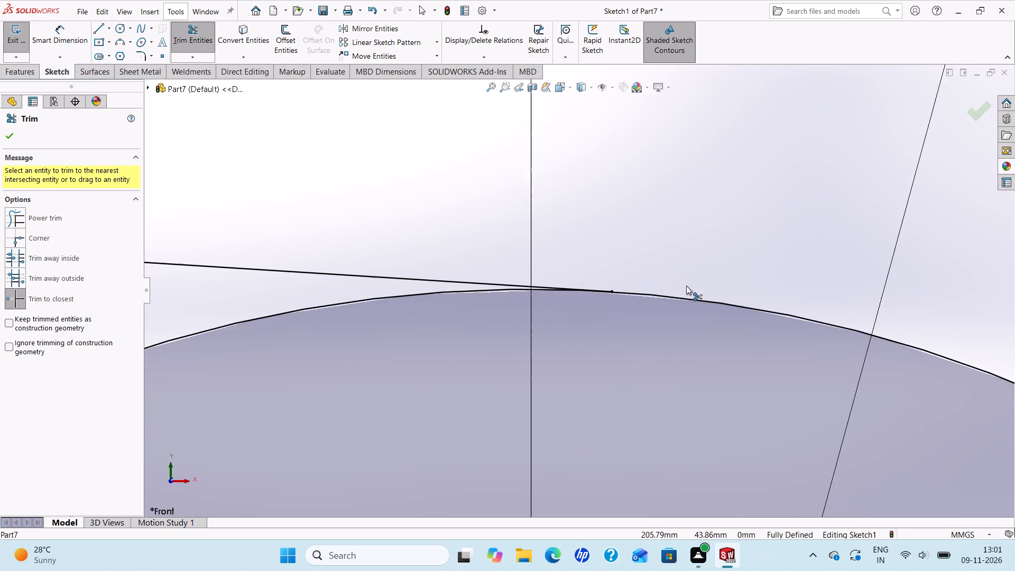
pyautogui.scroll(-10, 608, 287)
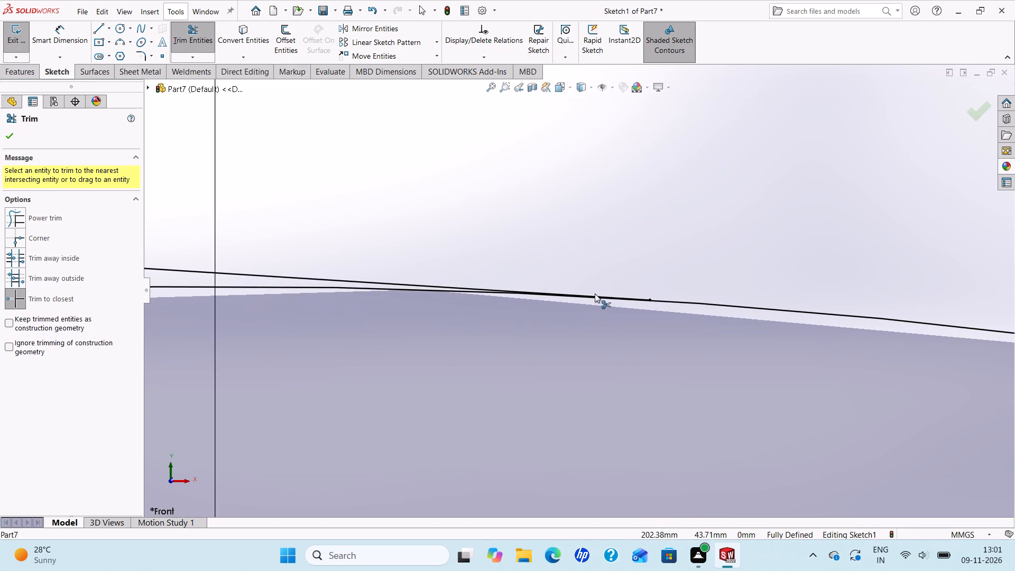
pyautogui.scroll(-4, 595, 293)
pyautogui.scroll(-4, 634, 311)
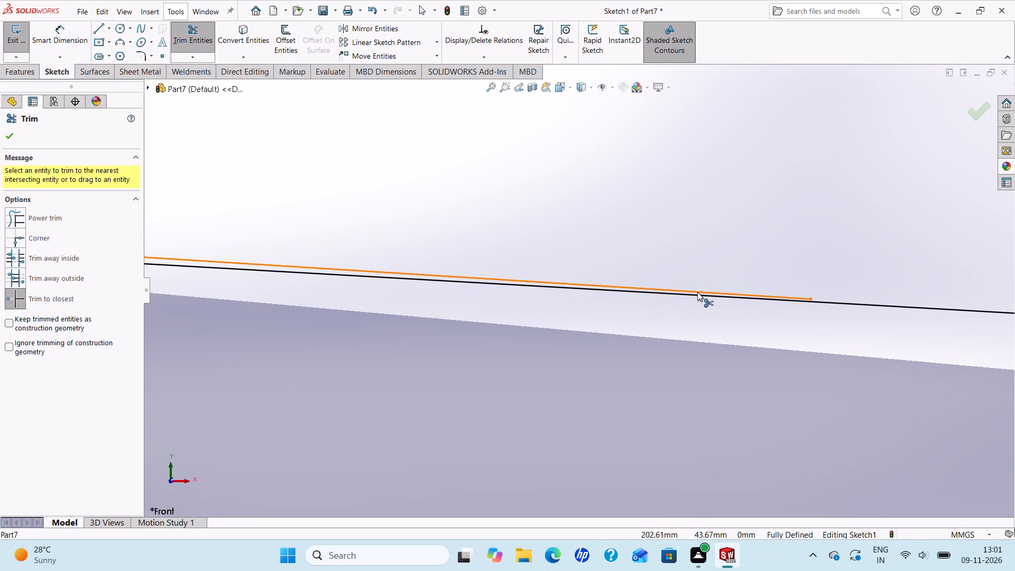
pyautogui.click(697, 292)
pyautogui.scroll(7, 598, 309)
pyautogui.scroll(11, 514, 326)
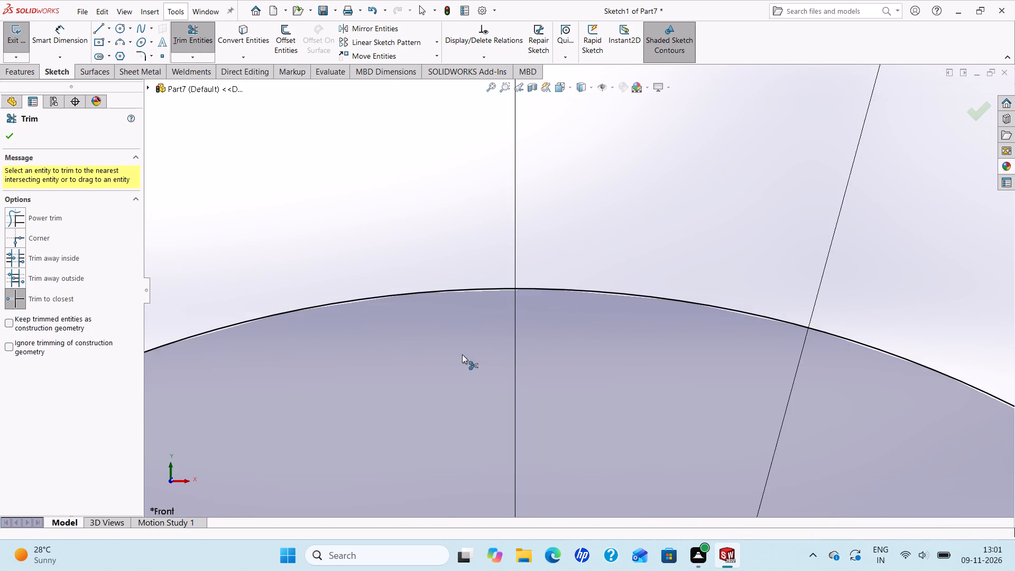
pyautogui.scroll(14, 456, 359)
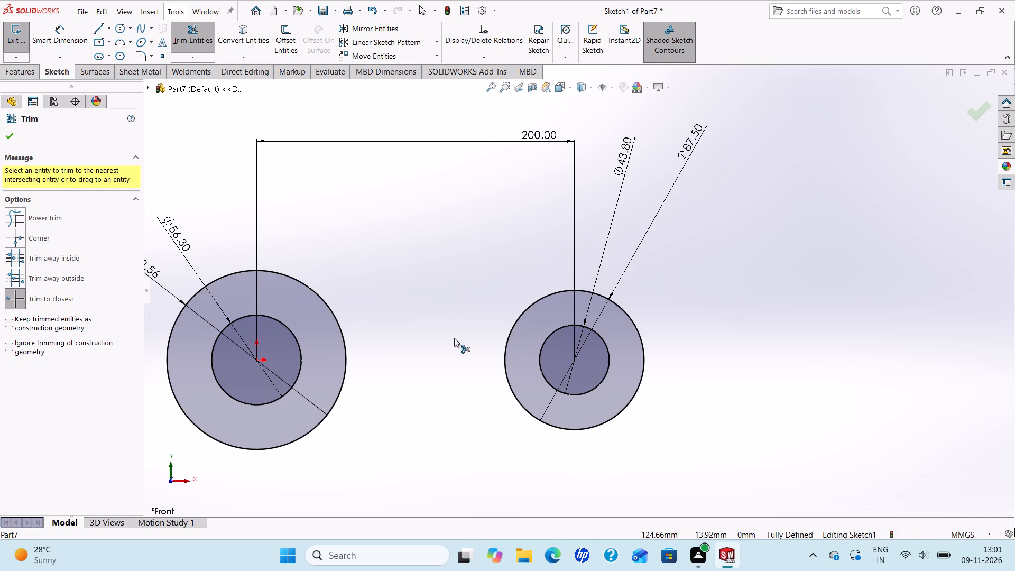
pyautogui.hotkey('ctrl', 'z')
# Examine where the upper line's right end meets the right outer circle.
pyautogui.scroll(-5, 525, 287)
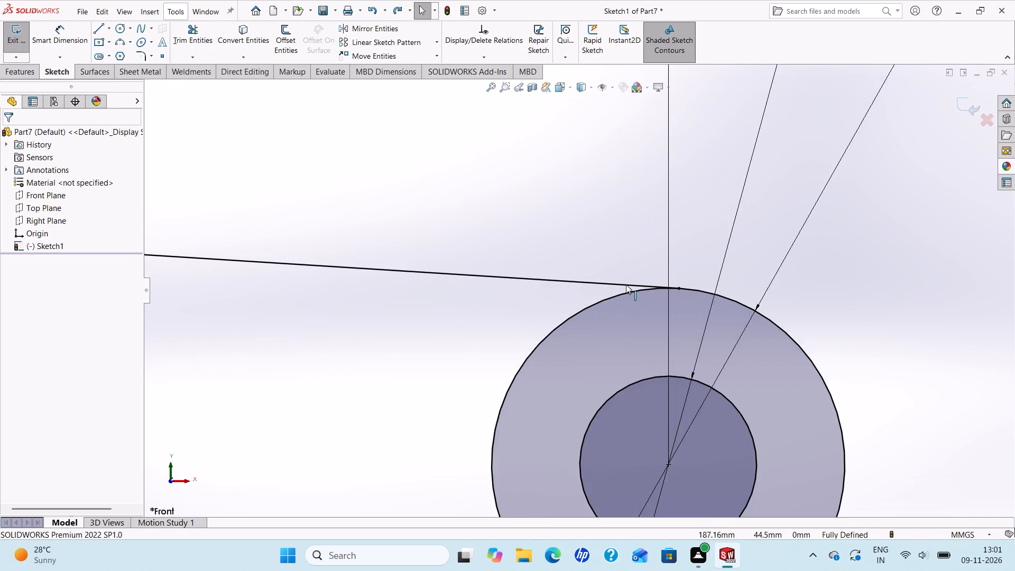
pyautogui.scroll(-4, 630, 285)
pyautogui.scroll(-5, 696, 312)
pyautogui.scroll(5, 678, 291)
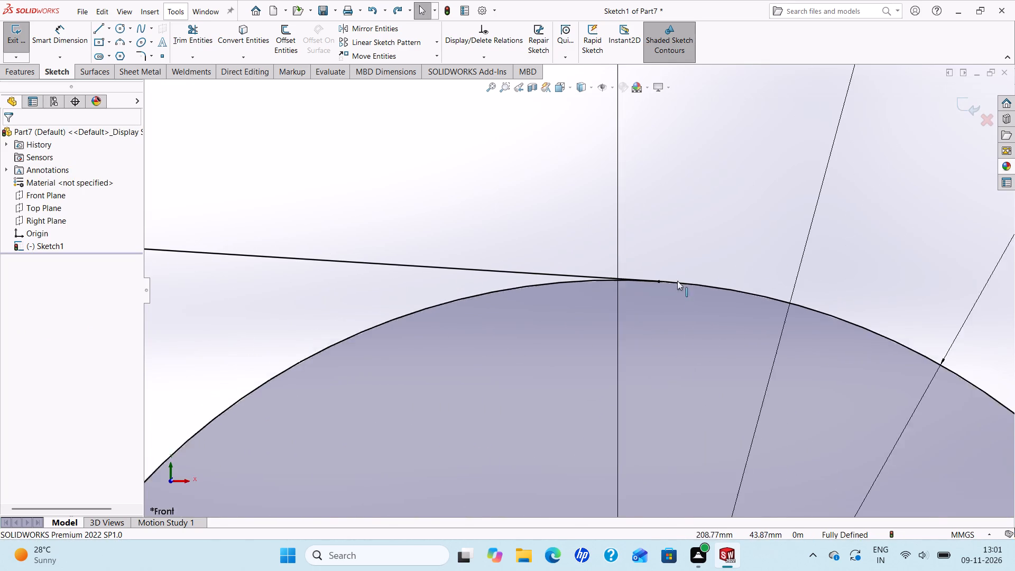
pyautogui.scroll(2, 677, 281)
pyautogui.scroll(11, 424, 392)
pyautogui.scroll(-3, 433, 383)
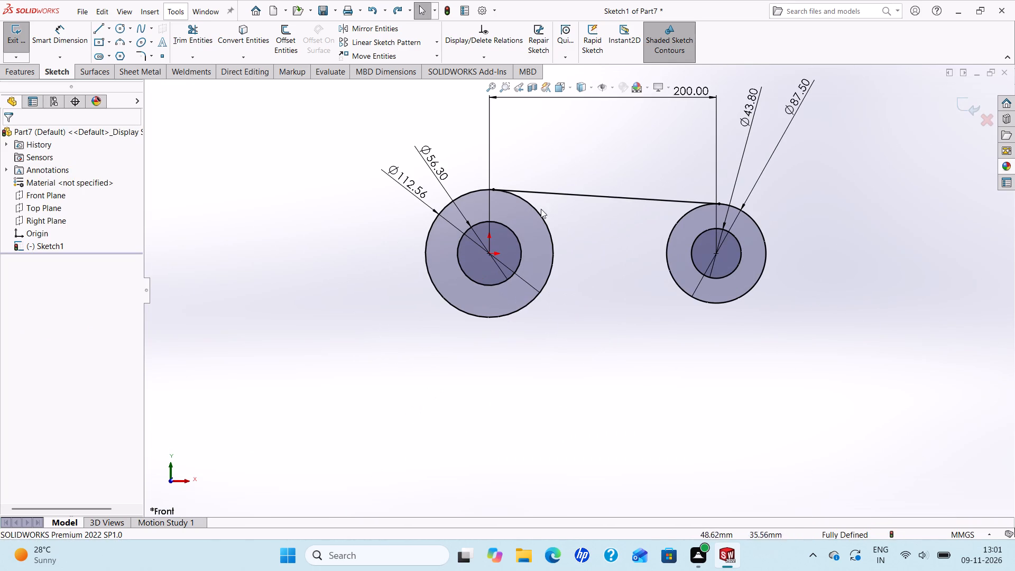
pyautogui.scroll(-1, 650, 189)
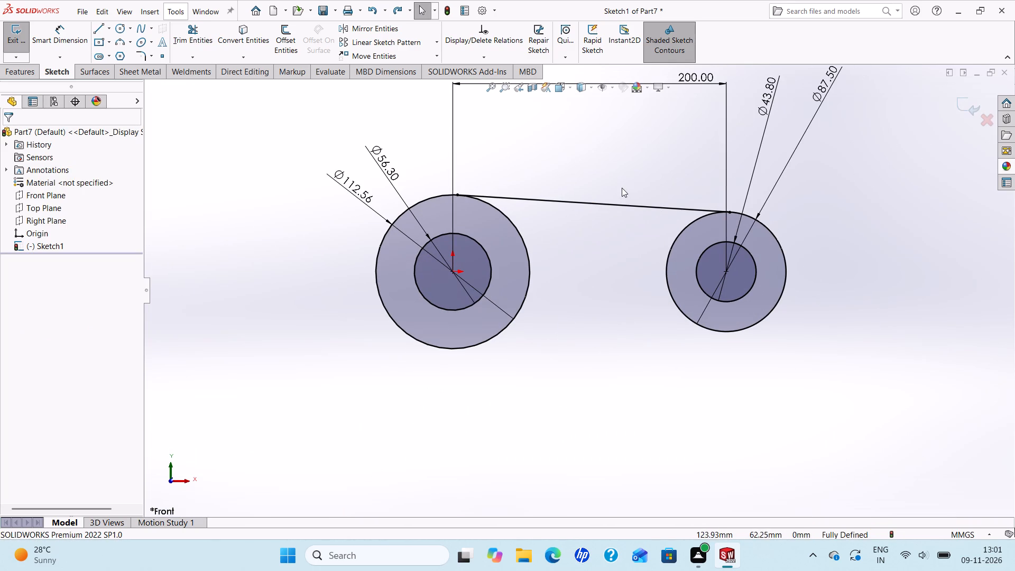
pyautogui.scroll(2, 622, 188)
pyautogui.scroll(-1, 697, 191)
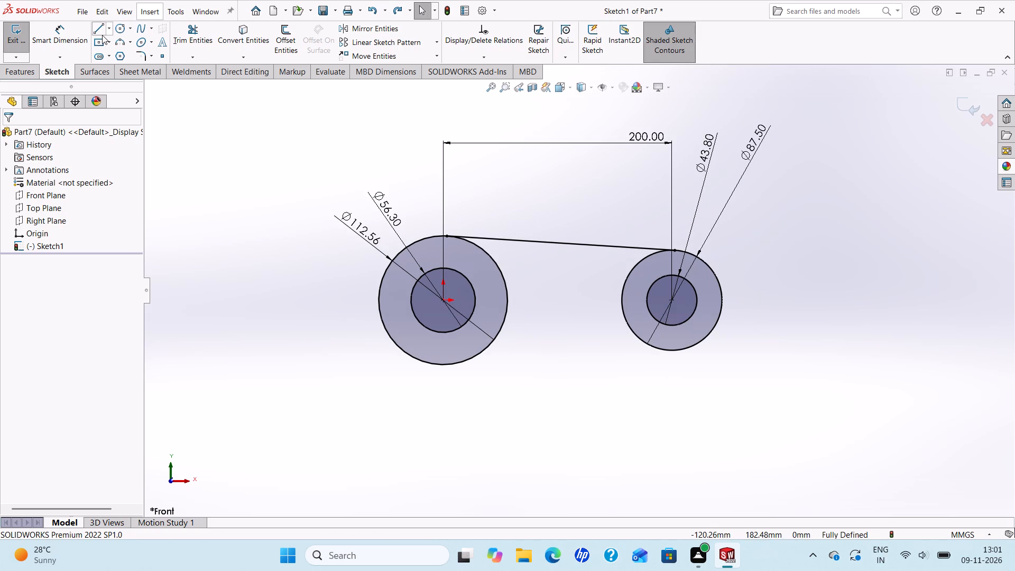
# Sketch a horizontal centerline from the origin to the centre of the right circle pair.
pyautogui.click(107, 30)
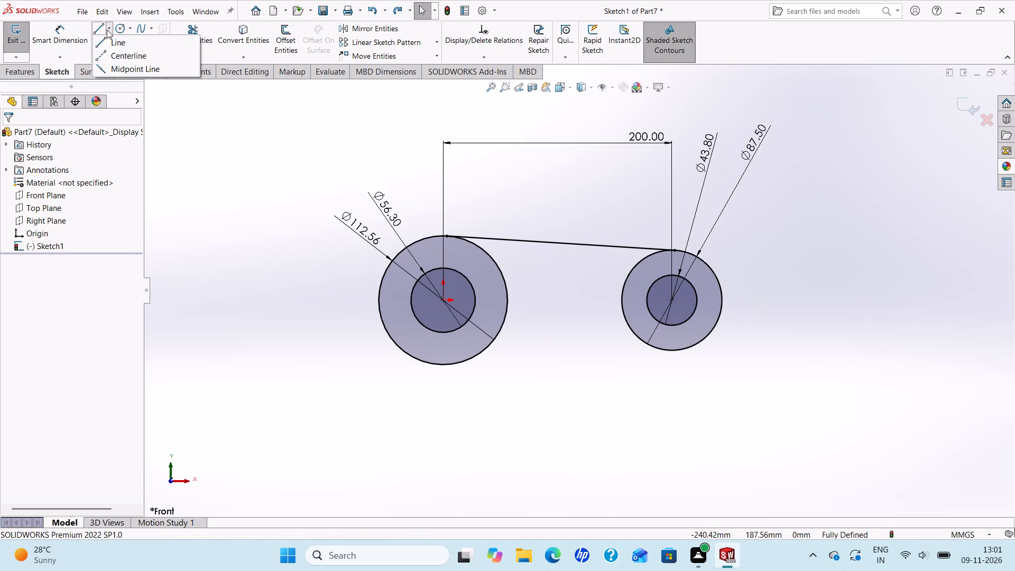
pyautogui.click(122, 61)
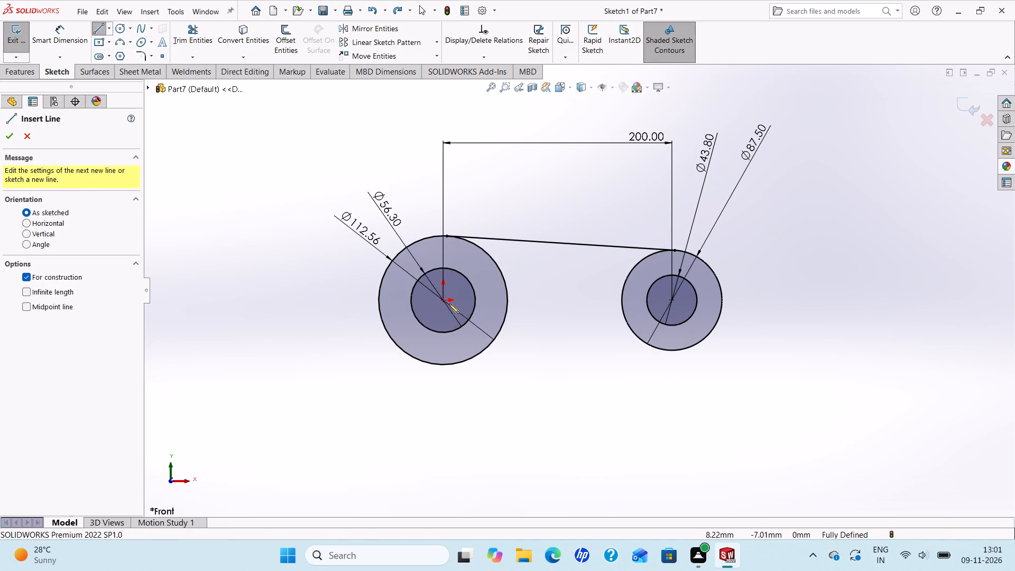
pyautogui.click(444, 299)
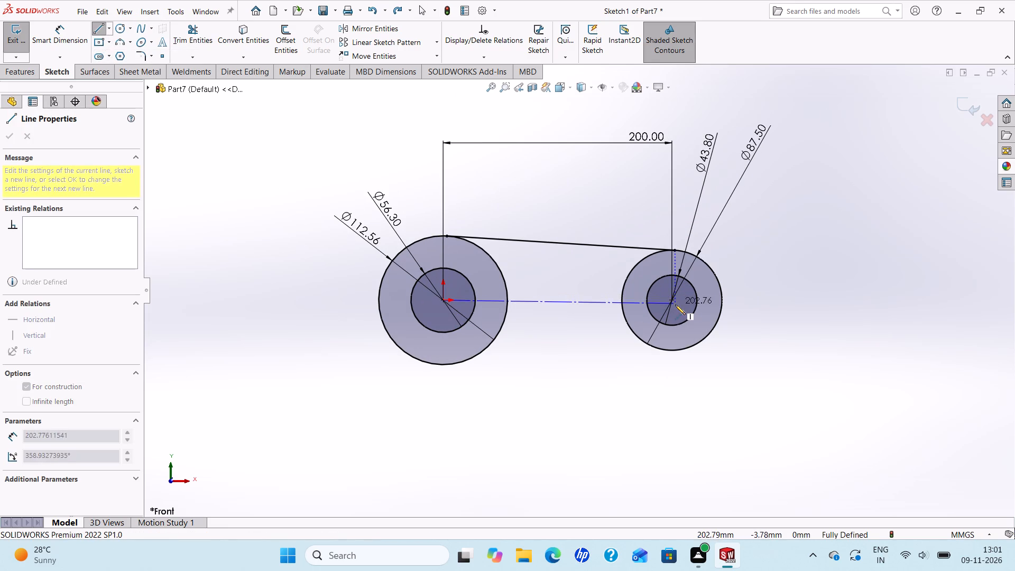
pyautogui.click(672, 301)
pyautogui.rightClick(672, 301)
pyautogui.click(678, 307)
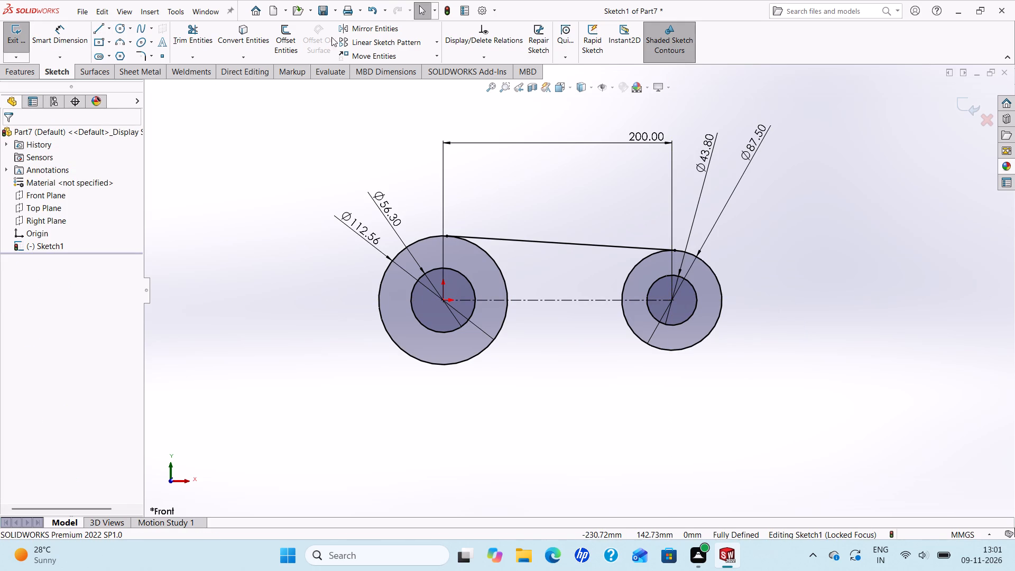
# Mirror the upper tangent line about the horizontal centerline, keeping the original.
pyautogui.click(354, 33)
pyautogui.click(580, 245)
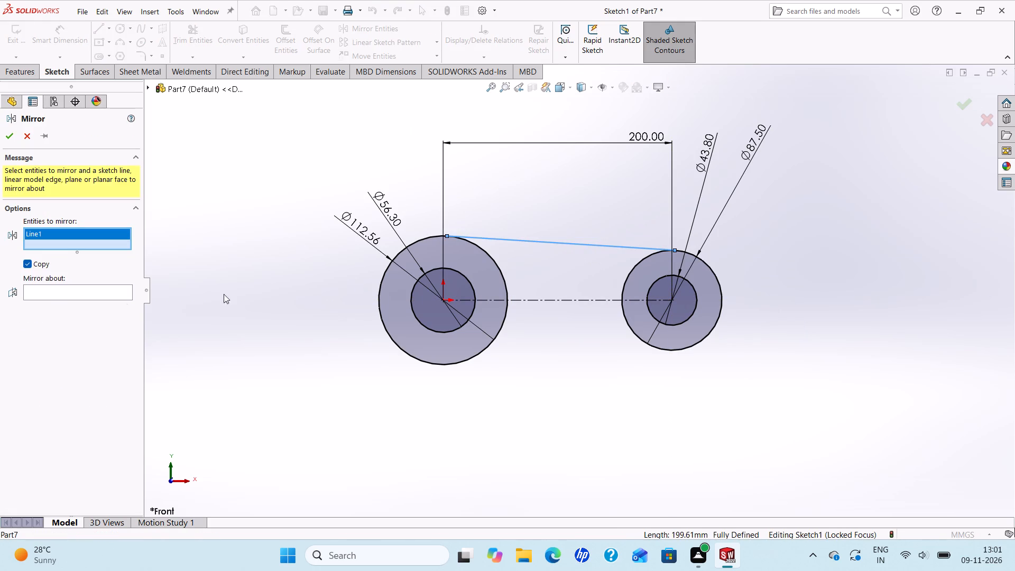
pyautogui.click(59, 293)
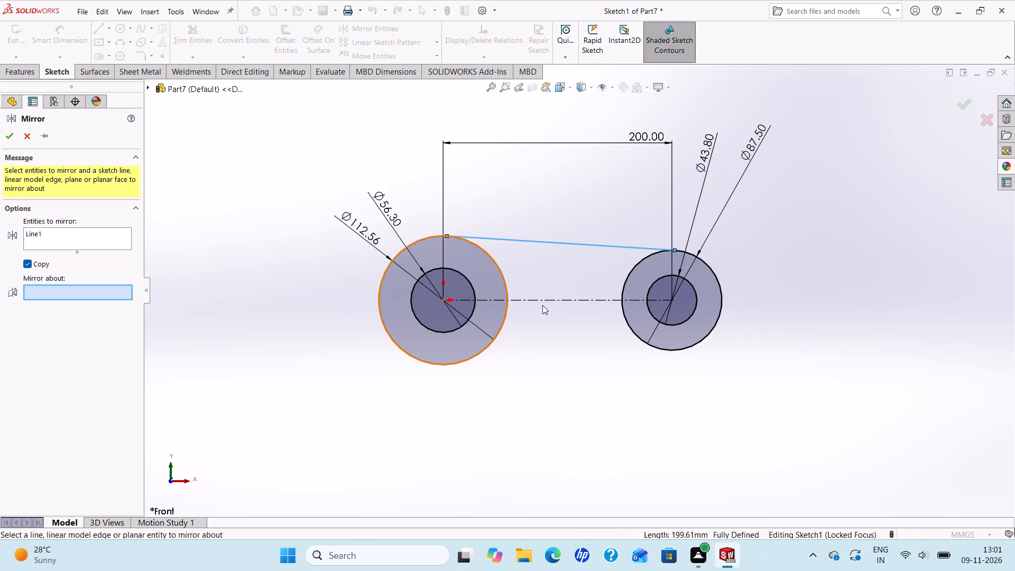
pyautogui.click(543, 301)
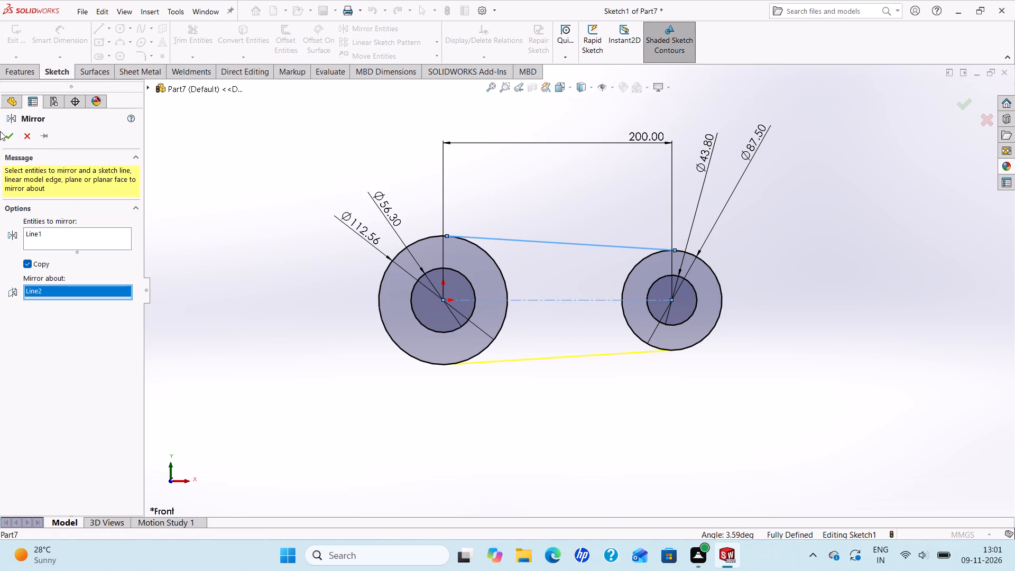
pyautogui.click(4, 135)
# Extrude the ring regions between both concentric circle pairs as a blind boss 62.5 mm deep.
pyautogui.scroll(1, 618, 326)
pyautogui.scroll(-1, 673, 281)
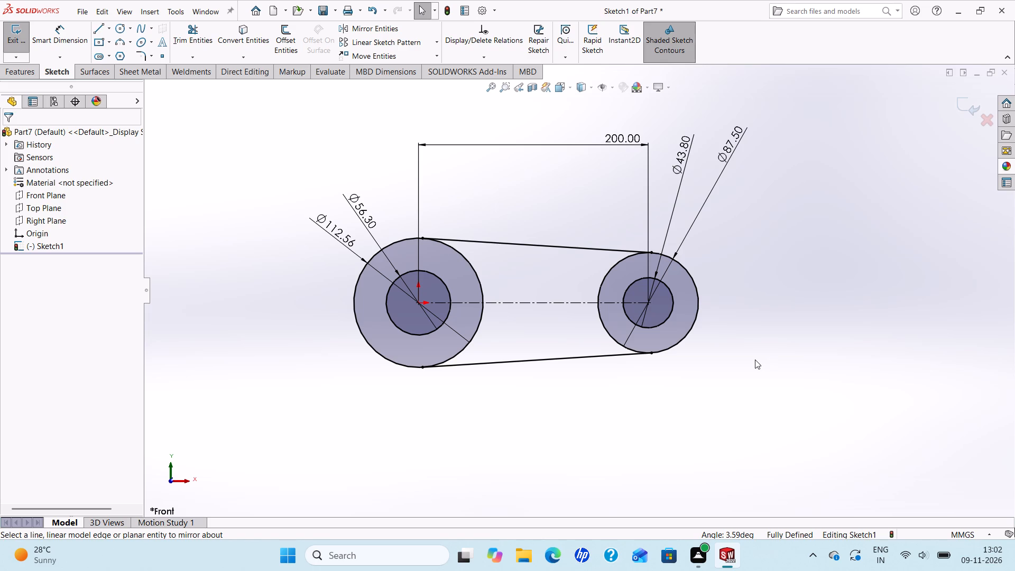
pyautogui.click(12, 75)
pyautogui.click(17, 43)
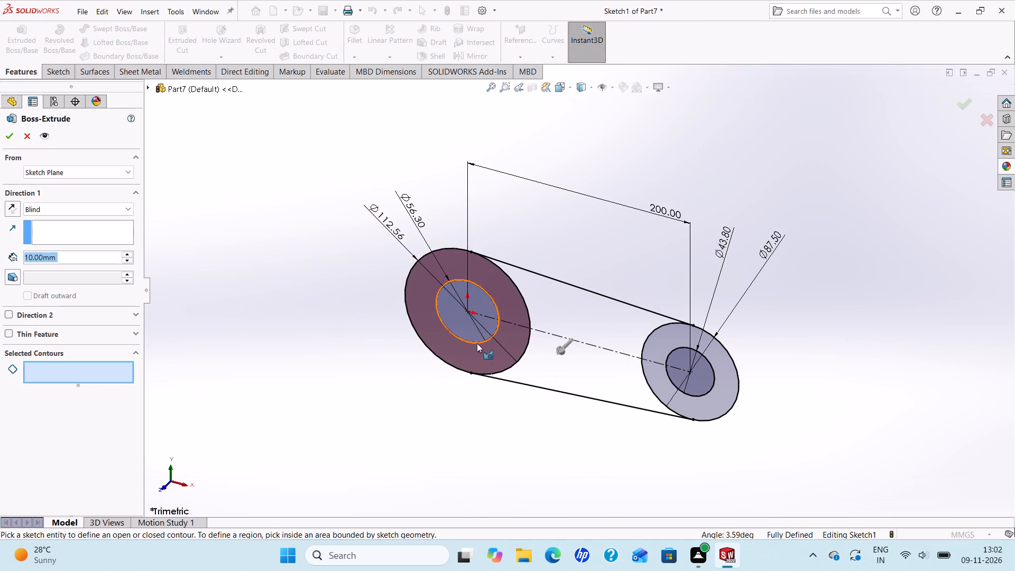
pyautogui.click(477, 356)
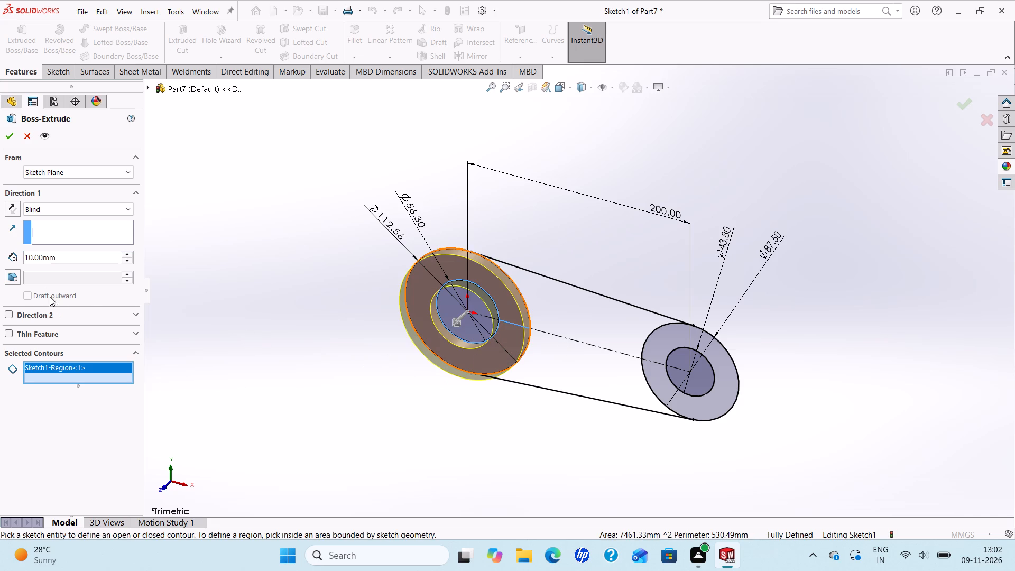
pyautogui.moveTo(63, 256); pyautogui.dragTo(25, 259)
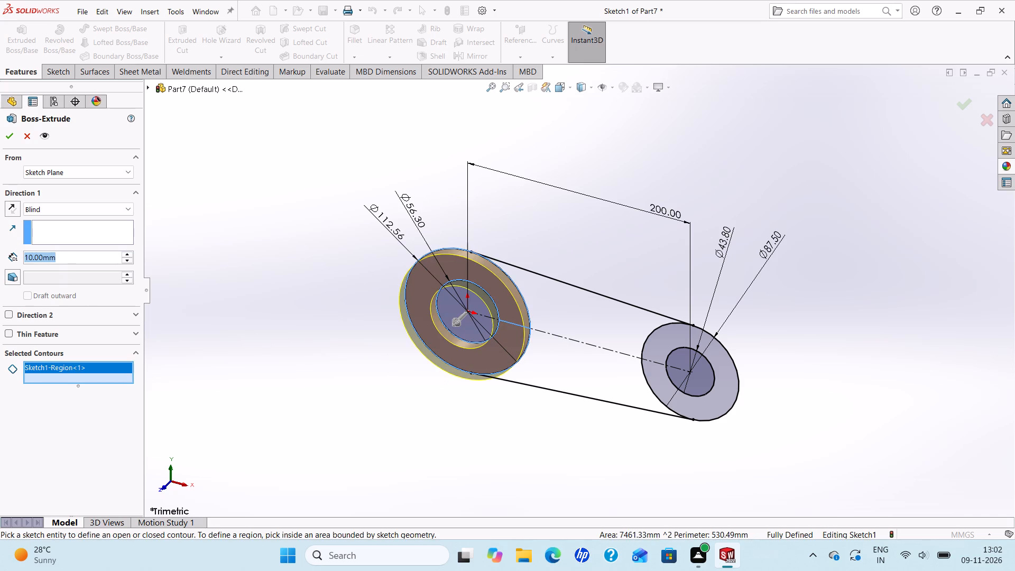
pyautogui.moveTo(25, 259); pyautogui.dragTo(0, 262)
pyautogui.write('62.5')
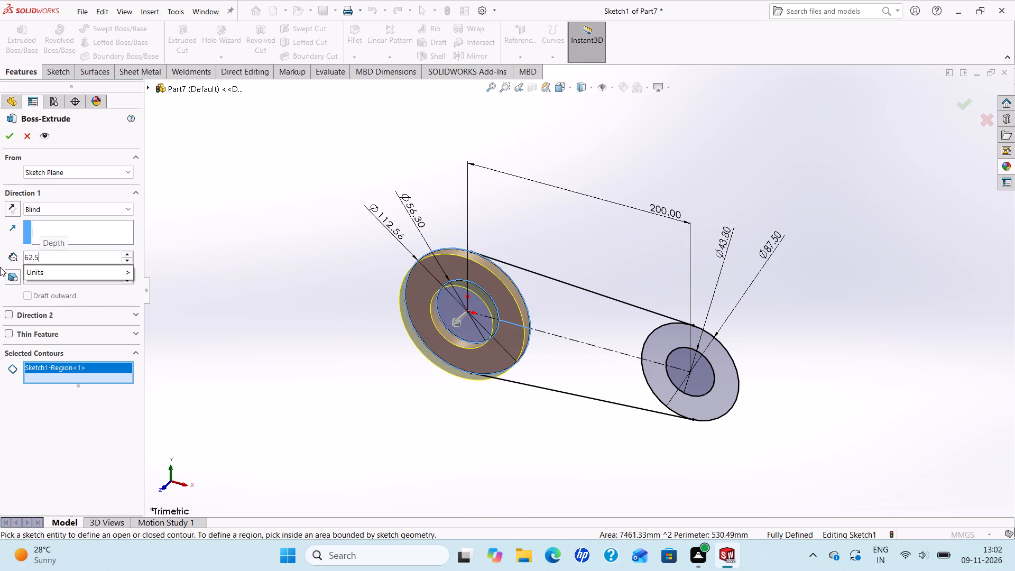
pyautogui.press('Return')
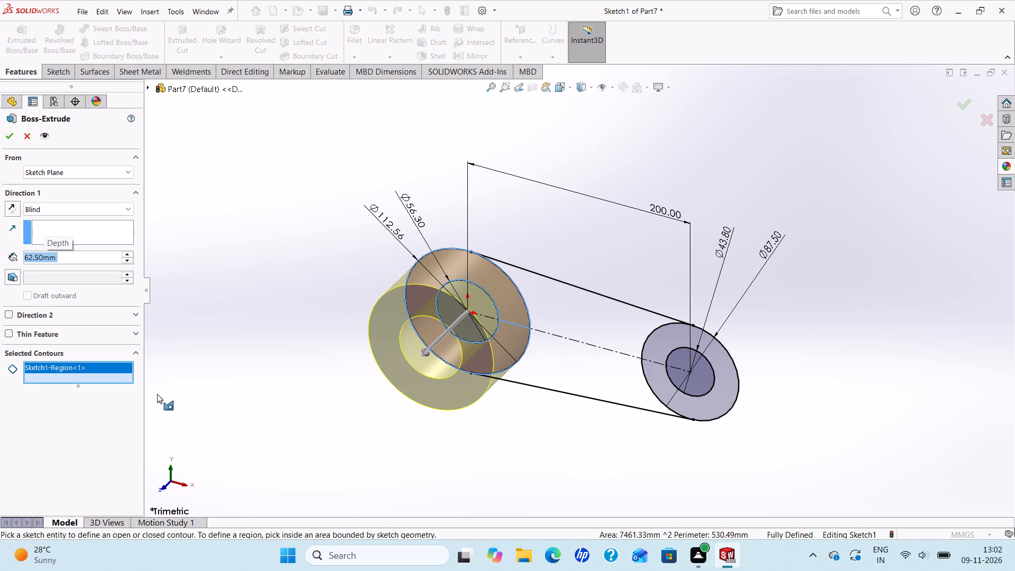
pyautogui.click(712, 399)
pyautogui.scroll(2, 678, 399)
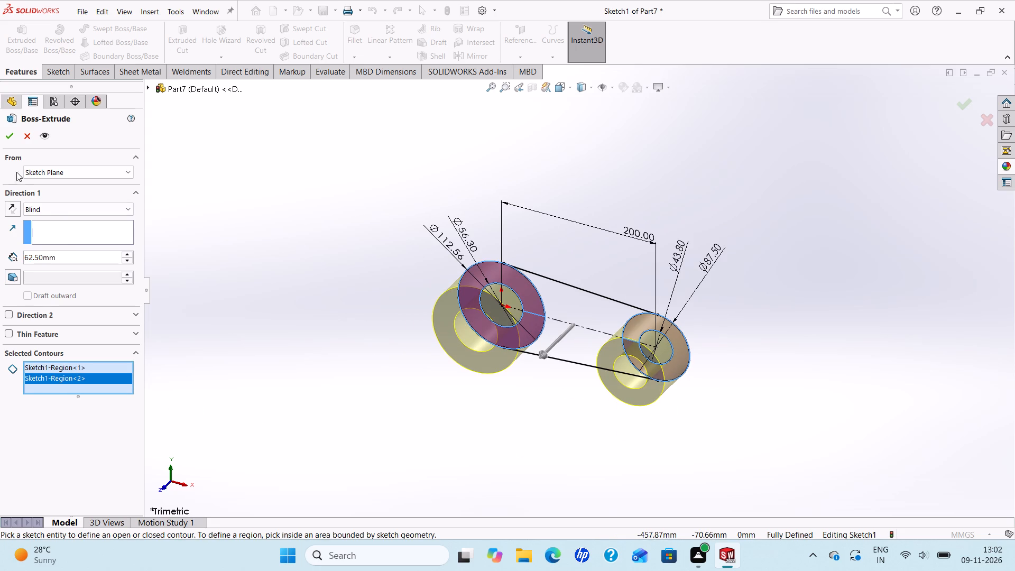
pyautogui.click(4, 137)
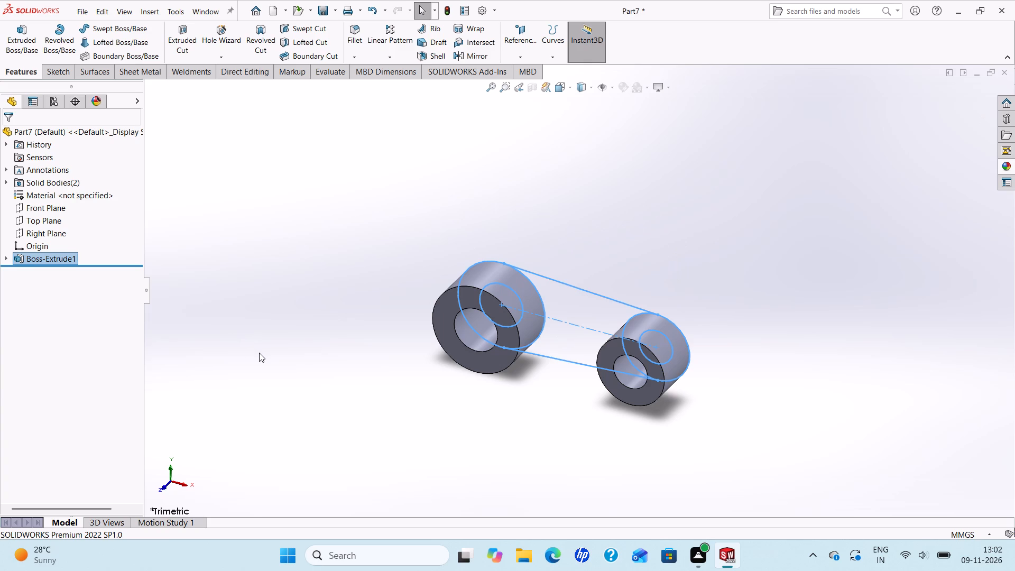
pyautogui.press('Escape')
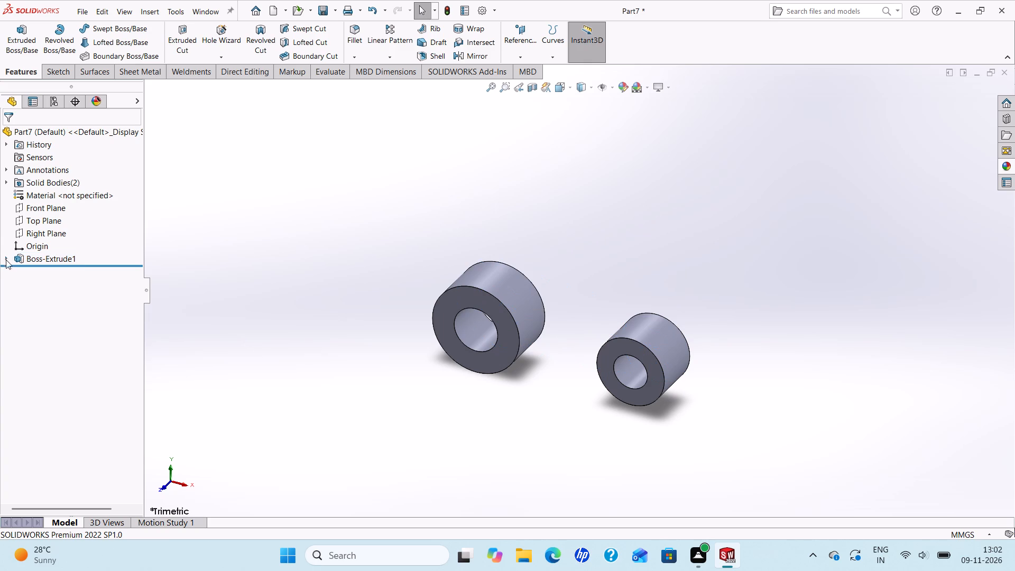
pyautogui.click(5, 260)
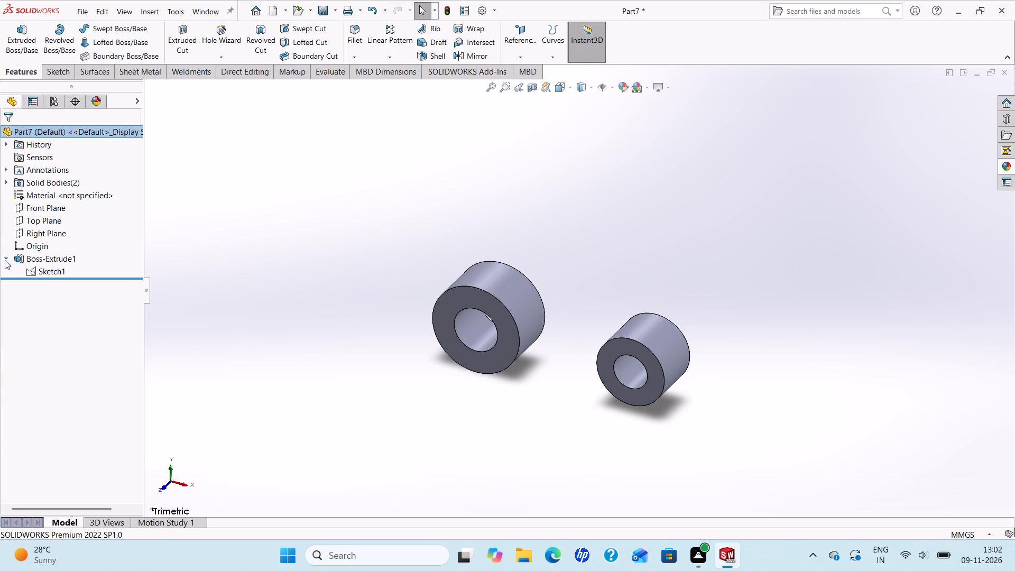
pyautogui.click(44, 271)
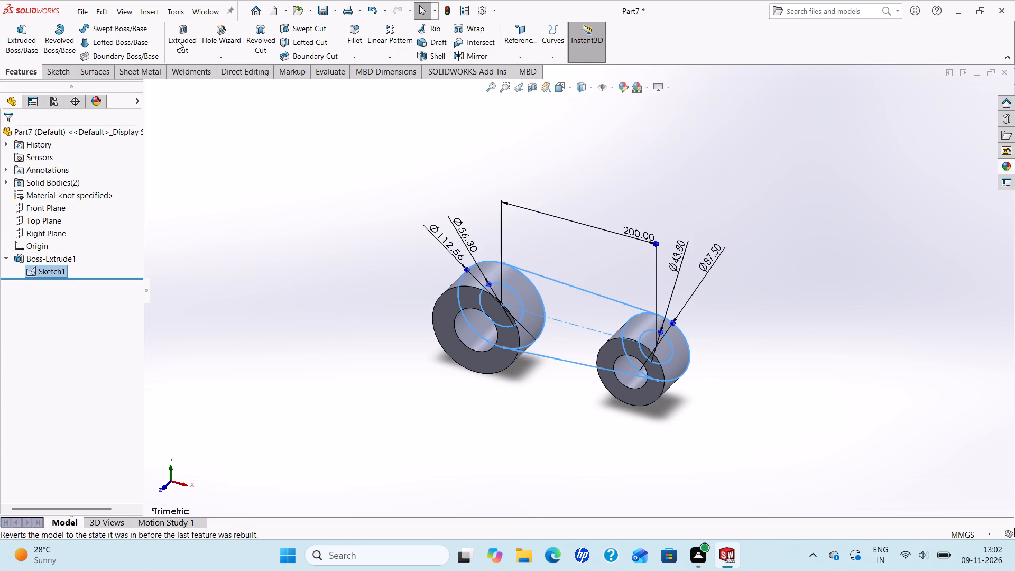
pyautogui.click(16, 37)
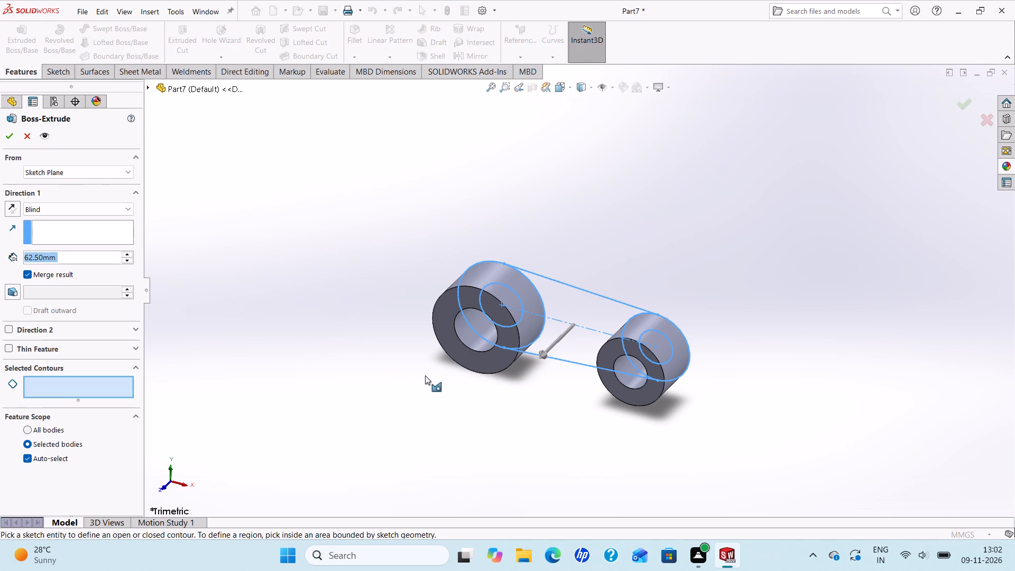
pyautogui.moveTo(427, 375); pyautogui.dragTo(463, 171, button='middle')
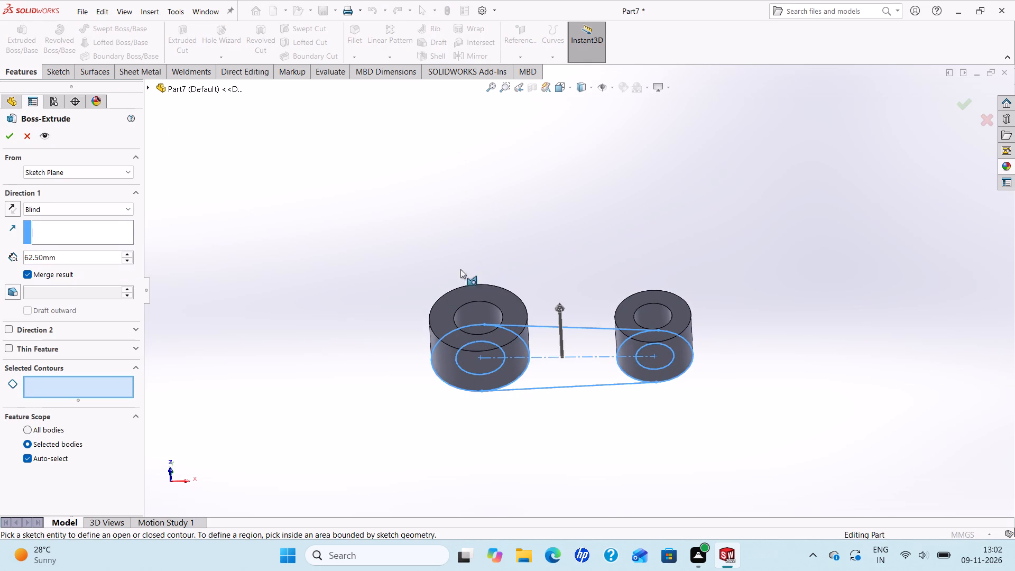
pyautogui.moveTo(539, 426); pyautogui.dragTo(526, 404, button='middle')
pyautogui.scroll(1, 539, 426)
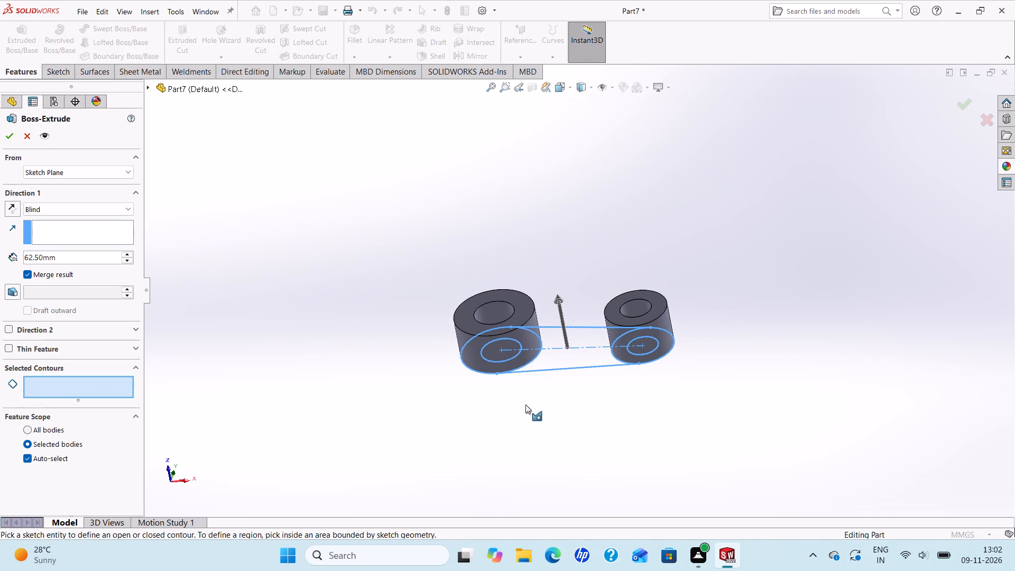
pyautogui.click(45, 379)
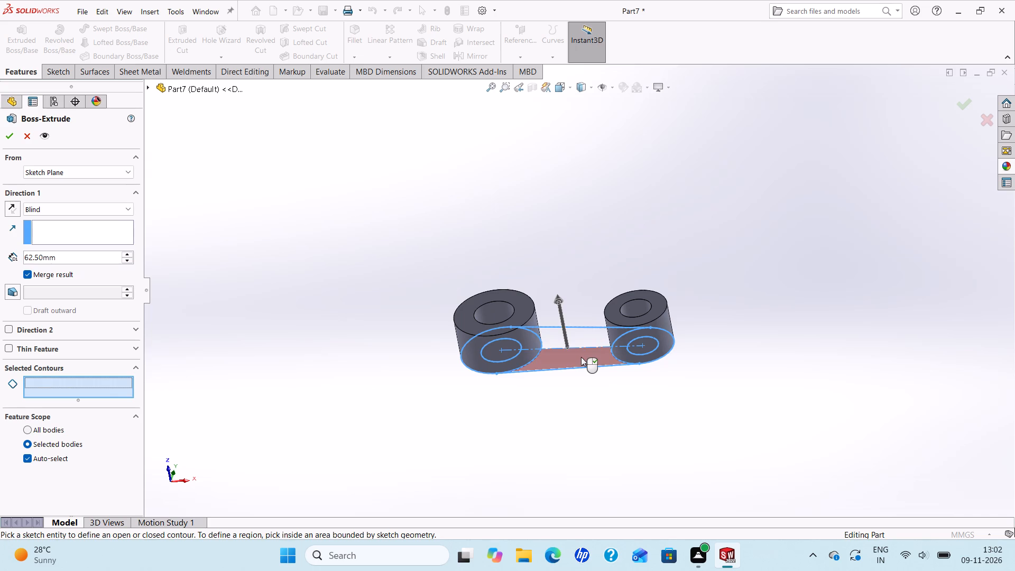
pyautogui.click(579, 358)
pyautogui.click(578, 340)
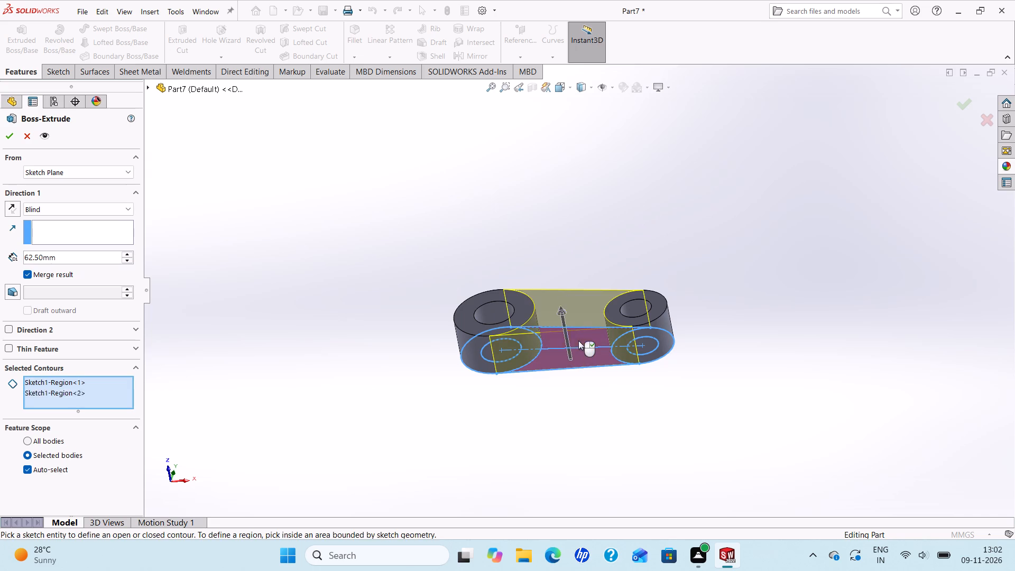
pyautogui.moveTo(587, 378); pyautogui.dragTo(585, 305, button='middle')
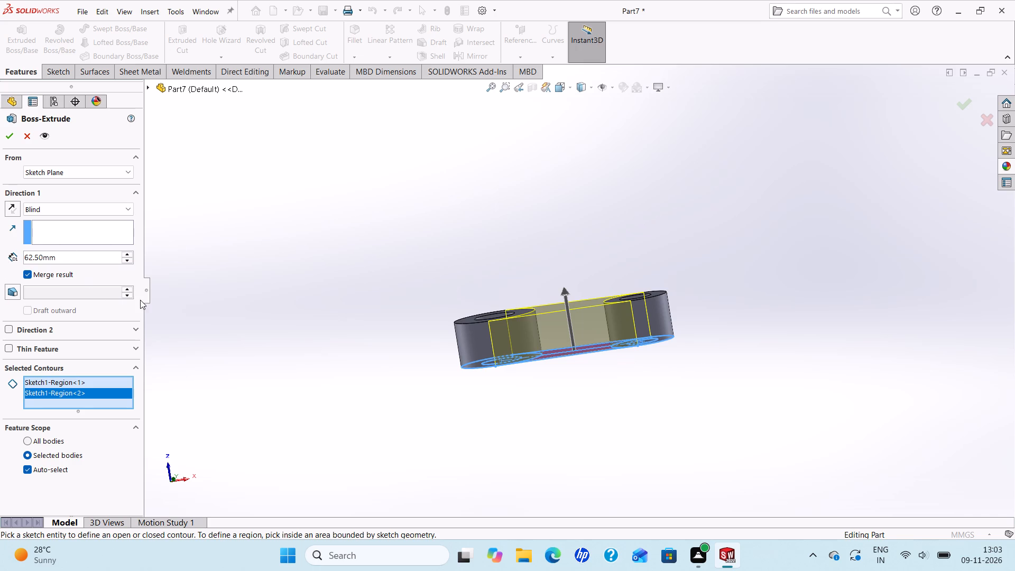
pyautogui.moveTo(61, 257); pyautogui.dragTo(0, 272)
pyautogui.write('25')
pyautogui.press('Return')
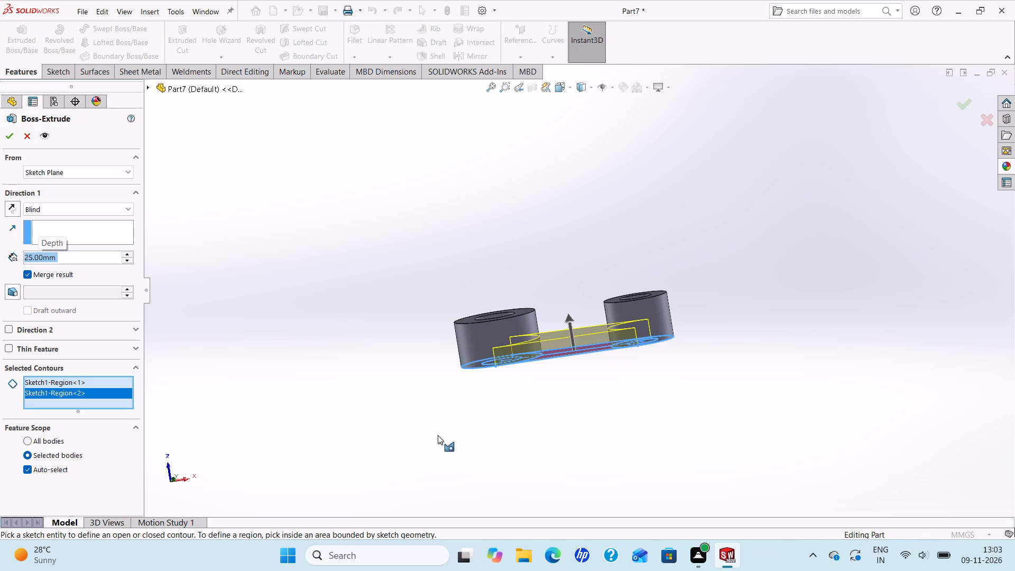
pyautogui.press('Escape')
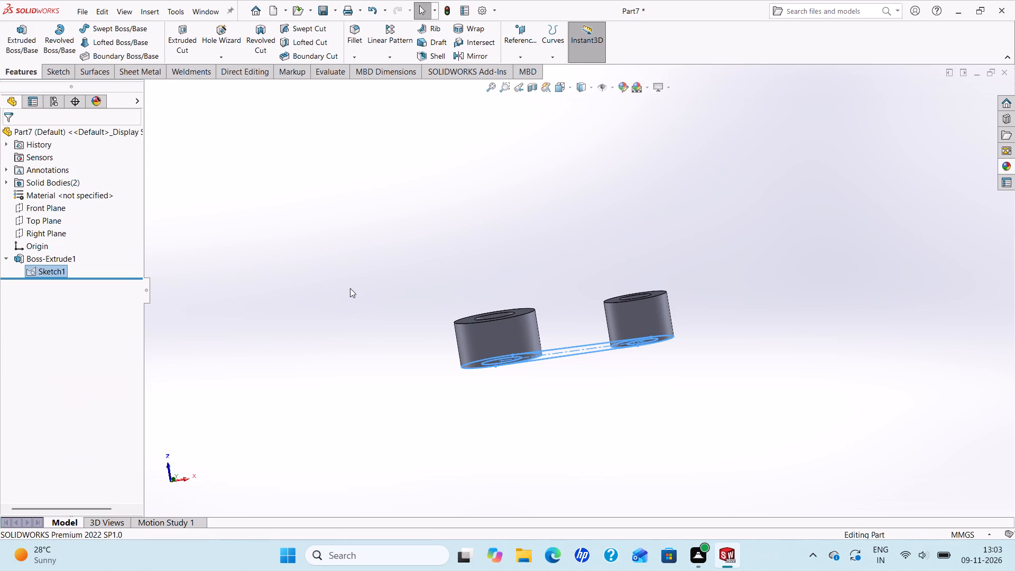
# Edit the extrusion of the two rings and change its end condition to Mid Plane.
pyautogui.rightClick(47, 253)
pyautogui.click(60, 217)
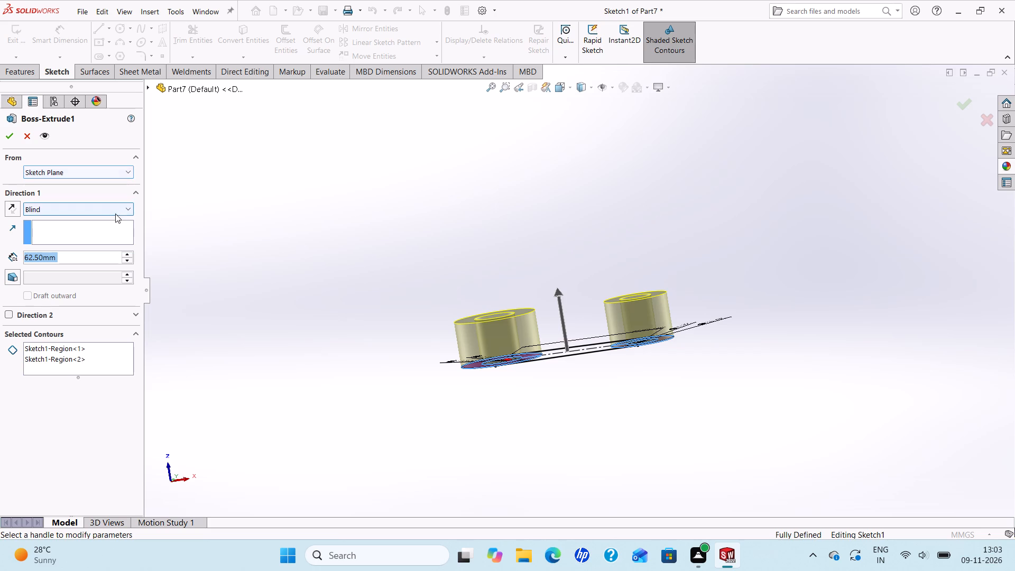
pyautogui.click(125, 211)
pyautogui.click(62, 263)
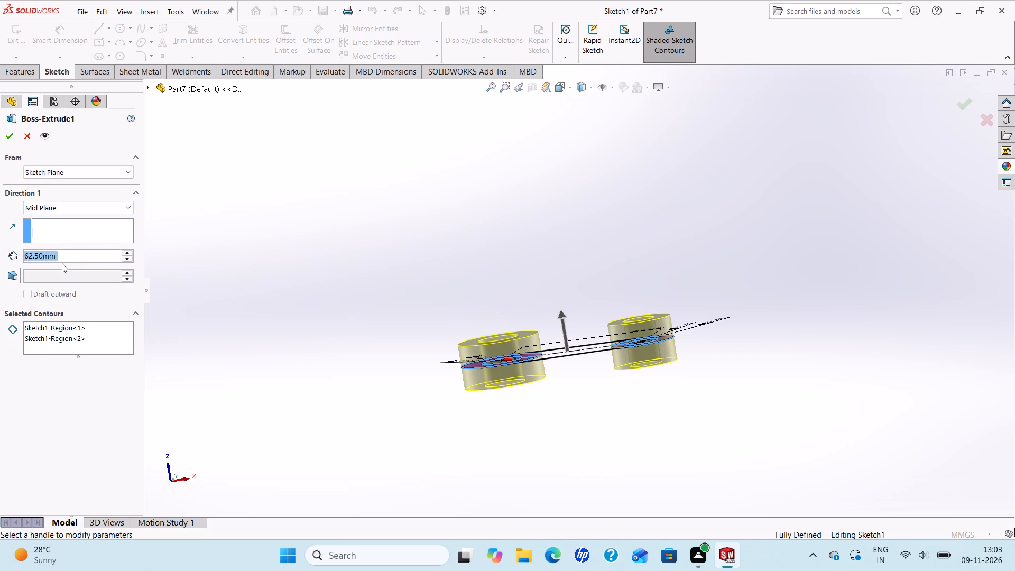
pyautogui.click(6, 140)
# Extrude the two sketch regions between the rings, on either side of the centerline, 25 mm Mid Plane with Merge result.
pyautogui.scroll(2, 608, 382)
pyautogui.scroll(-1, 594, 374)
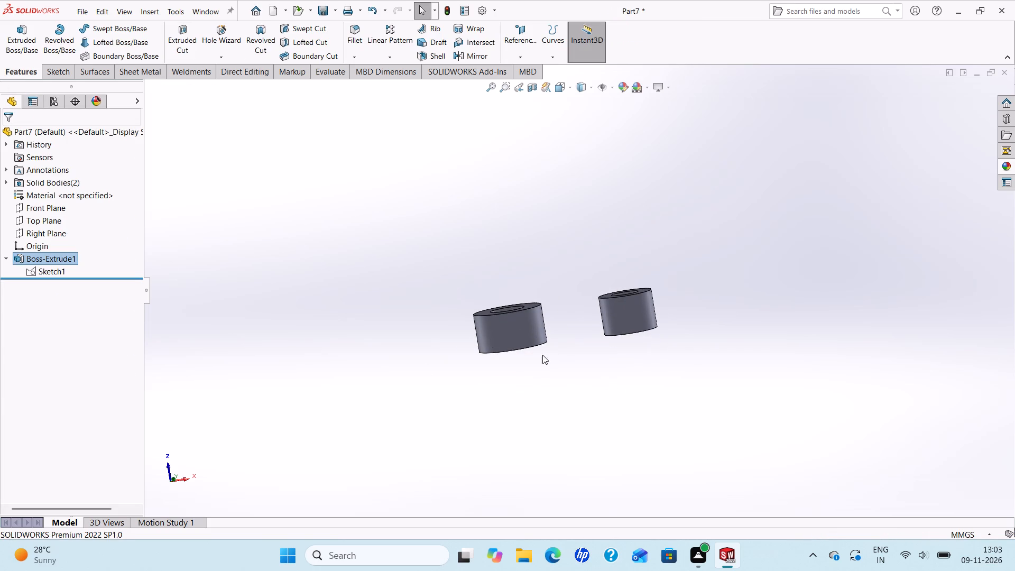
pyautogui.click(51, 275)
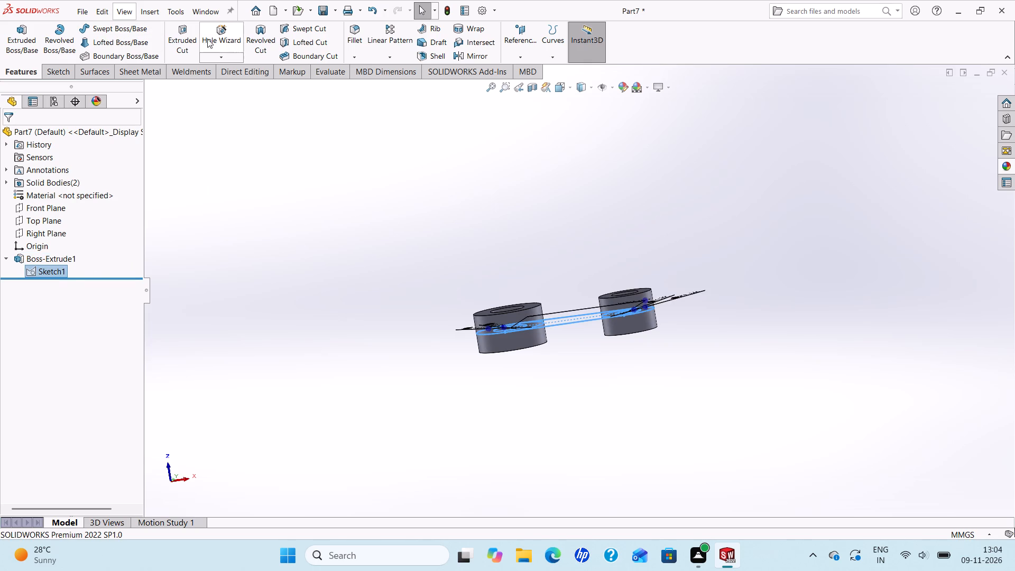
pyautogui.click(25, 39)
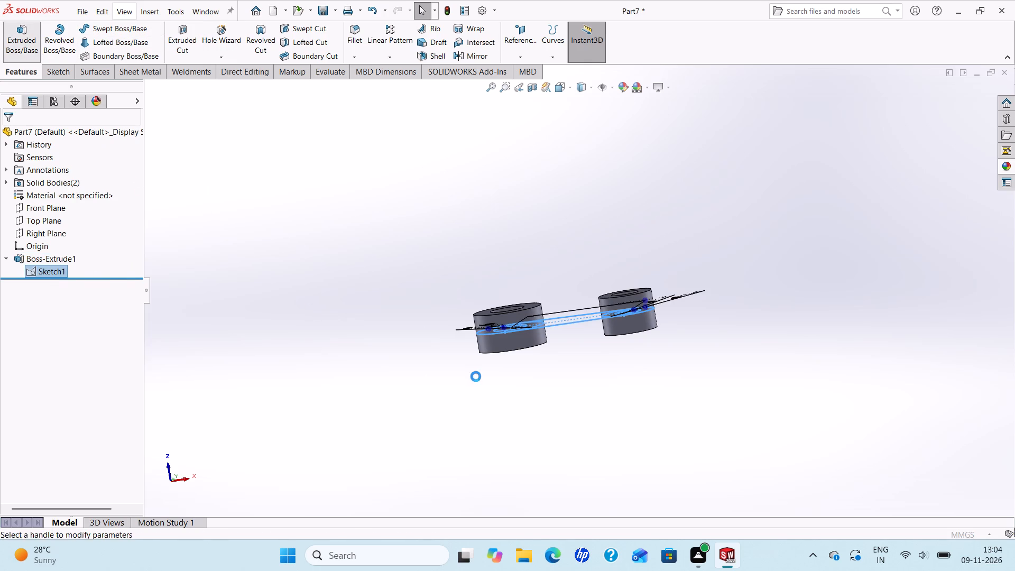
pyautogui.moveTo(476, 376); pyautogui.dragTo(499, 464, button='middle')
pyautogui.click(580, 331)
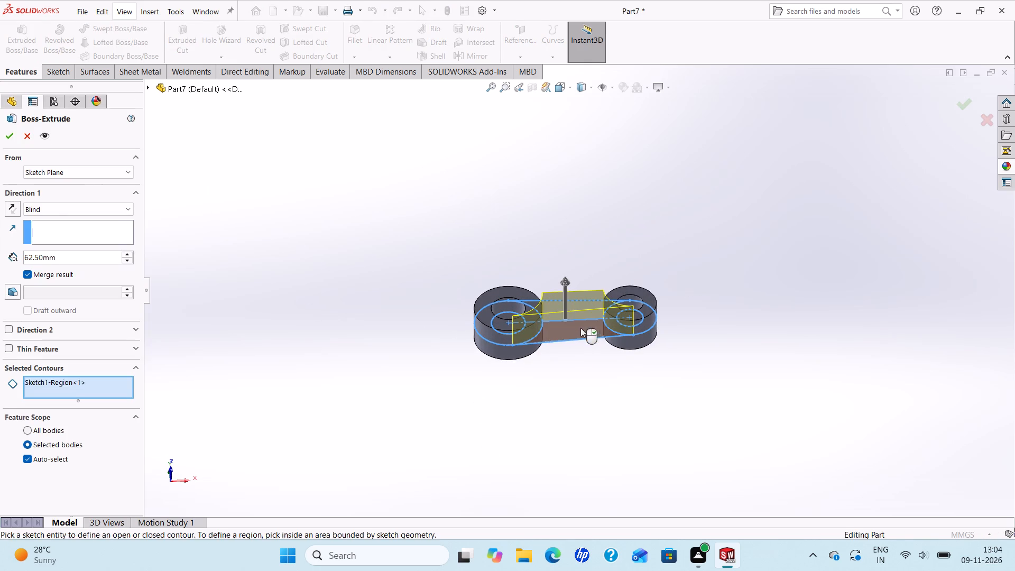
pyautogui.click(589, 310)
pyautogui.moveTo(590, 339); pyautogui.dragTo(578, 207, button='middle')
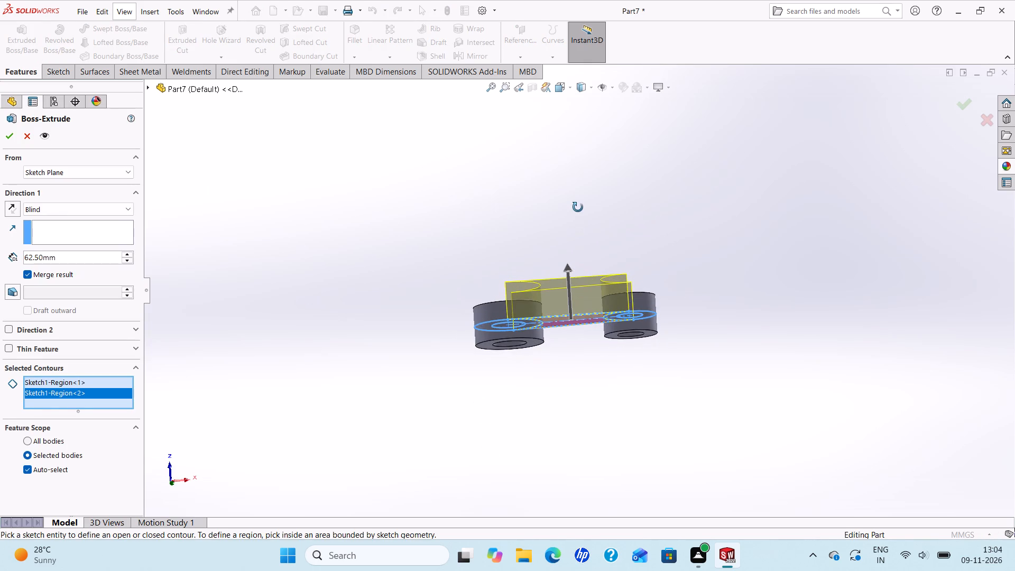
pyautogui.moveTo(578, 207); pyautogui.dragTo(588, 266, button='middle')
pyautogui.scroll(1, 588, 266)
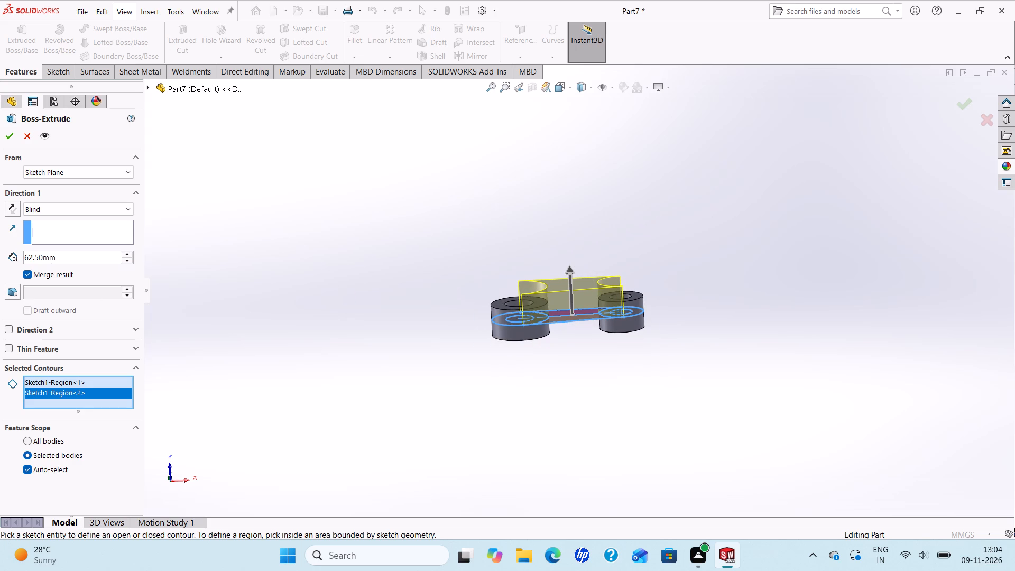
pyautogui.moveTo(70, 261); pyautogui.dragTo(0, 259)
pyautogui.write('25')
pyautogui.press('Return')
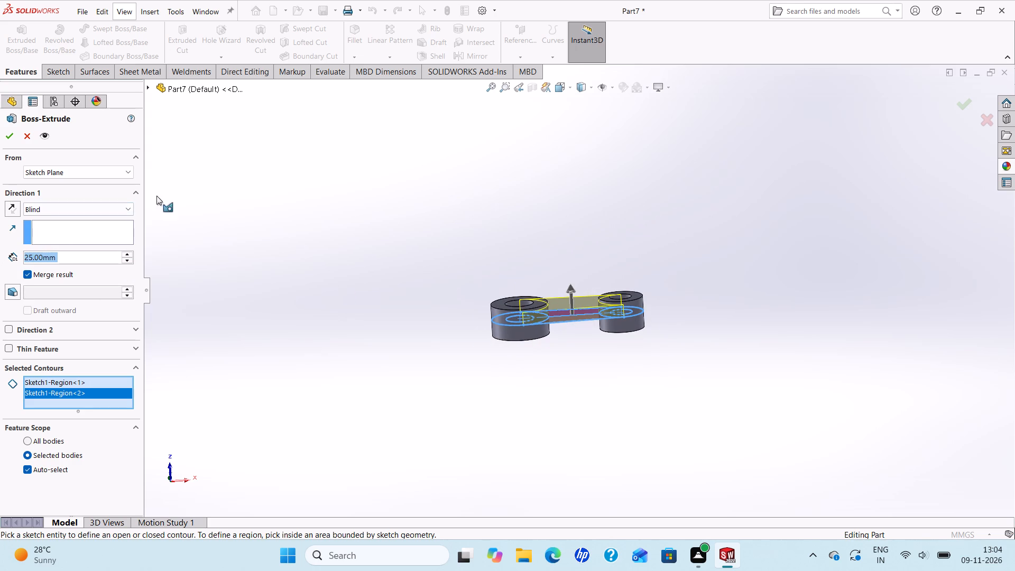
pyautogui.click(127, 206)
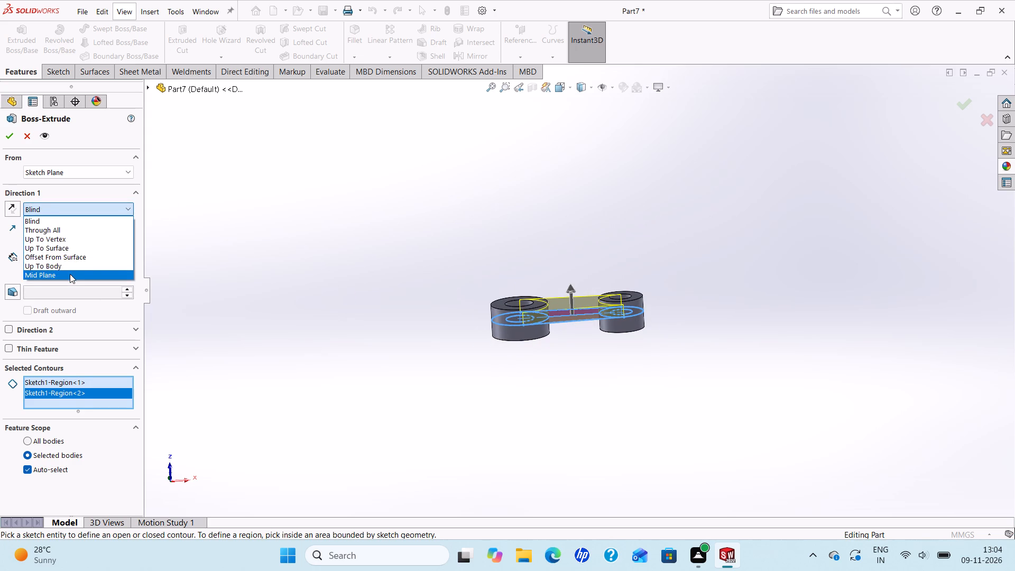
pyautogui.click(70, 274)
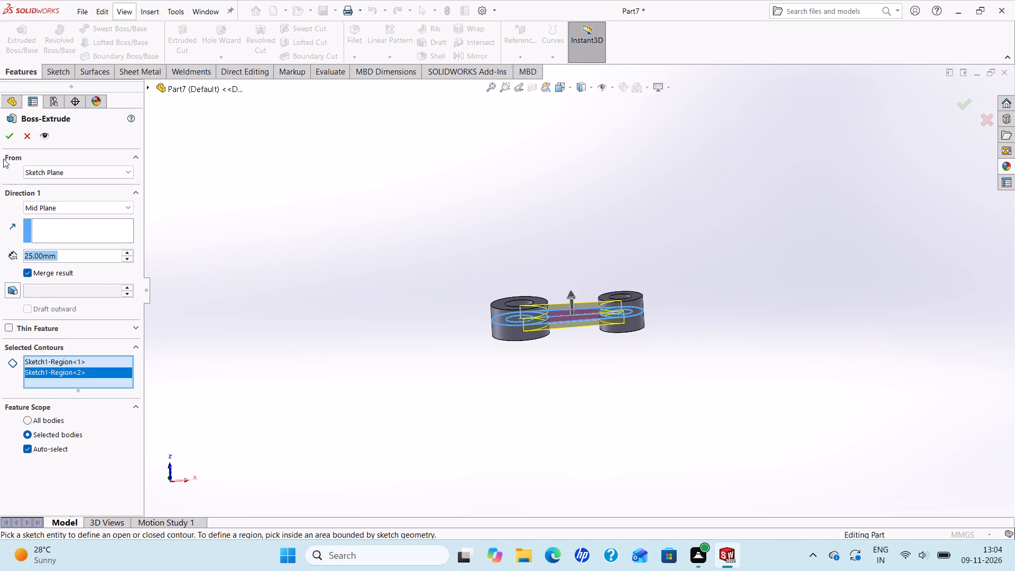
pyautogui.click(6, 133)
pyautogui.press('Escape')
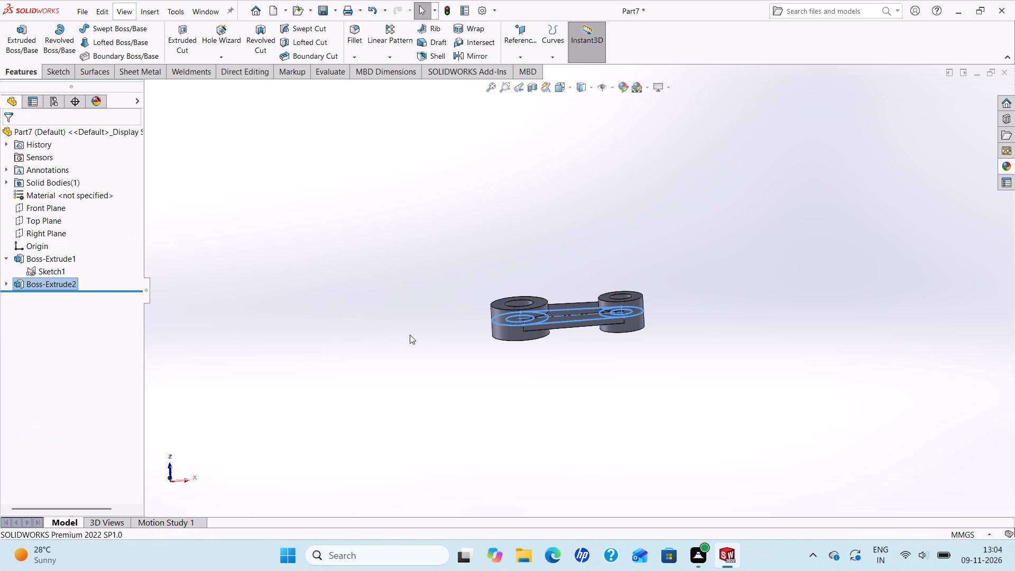
# Examine the link from several angles, checking both ring bosses, their bores and the connecting web.
pyautogui.moveTo(532, 329); pyautogui.dragTo(509, 323, button='middle')
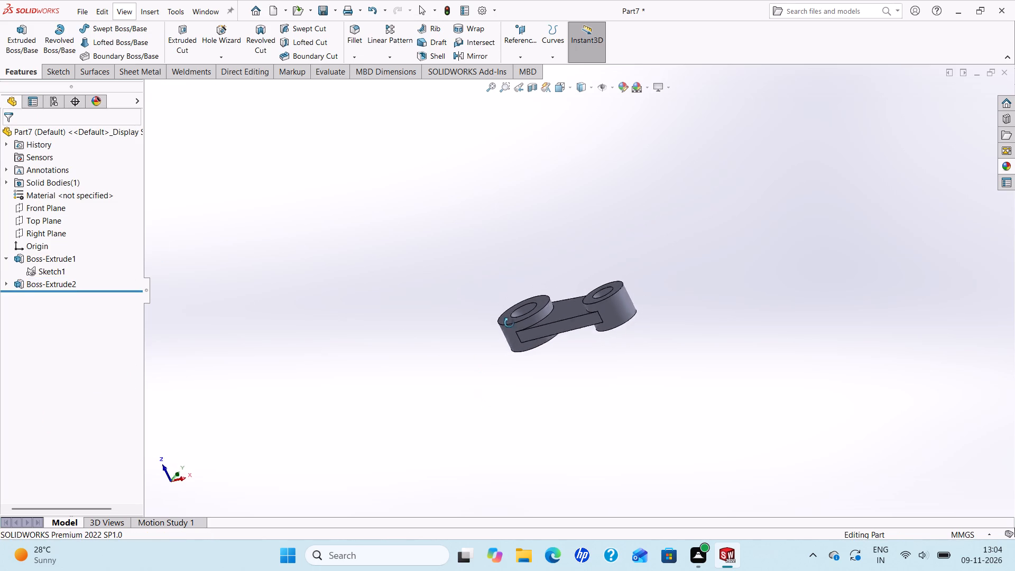
pyautogui.moveTo(509, 323); pyautogui.dragTo(522, 361, button='middle')
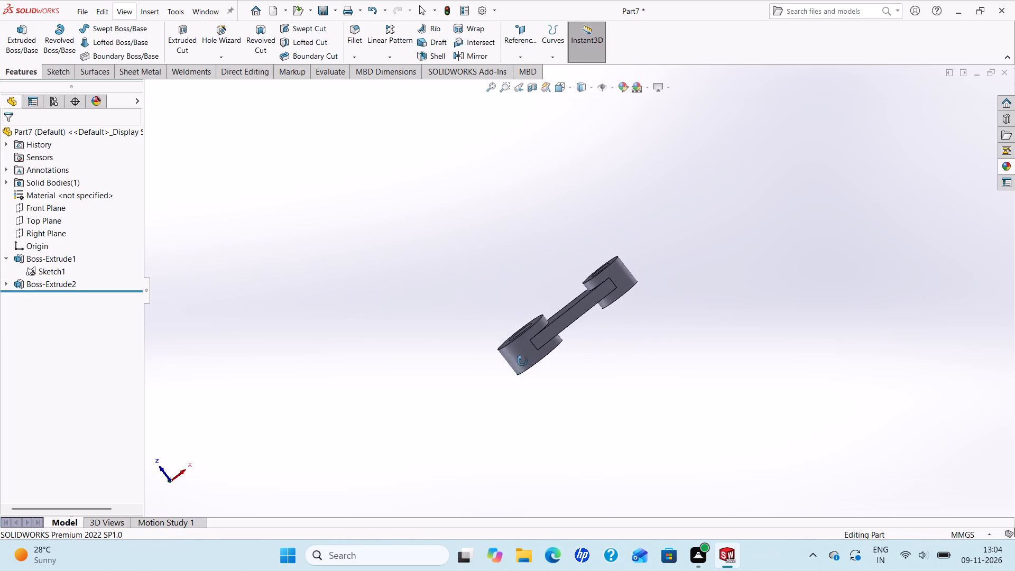
pyautogui.moveTo(522, 361); pyautogui.dragTo(503, 449, button='middle')
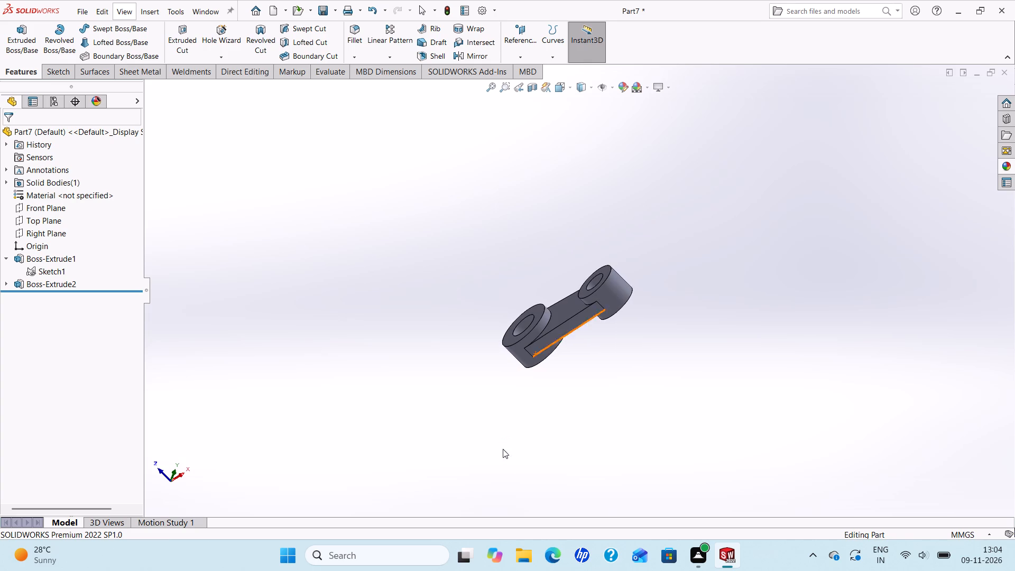
pyautogui.moveTo(476, 322); pyautogui.dragTo(529, 390, button='middle')
pyautogui.scroll(-2, 608, 327)
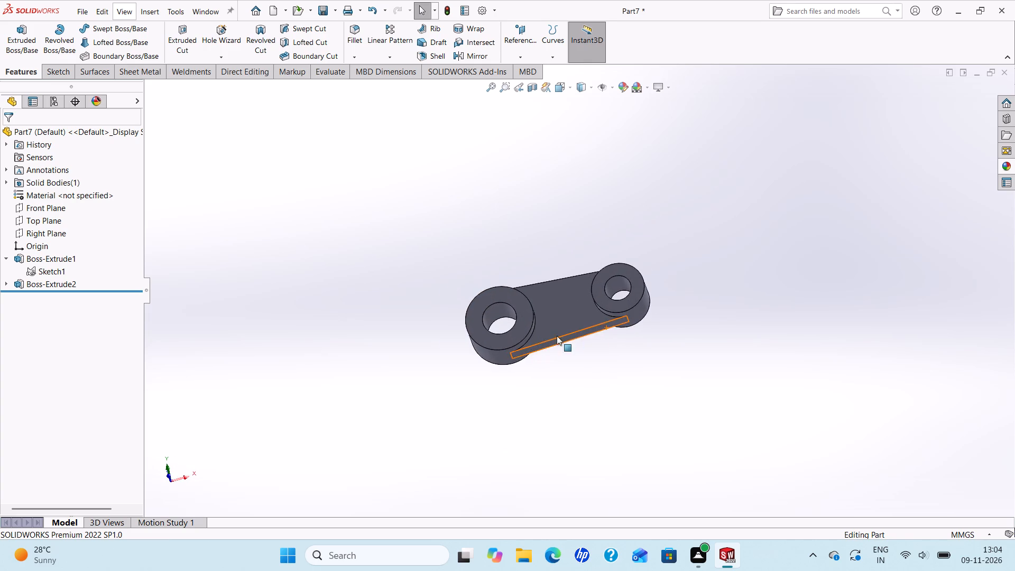
pyautogui.scroll(1, 547, 333)
pyautogui.scroll(-3, 584, 329)
pyautogui.scroll(-3, 642, 273)
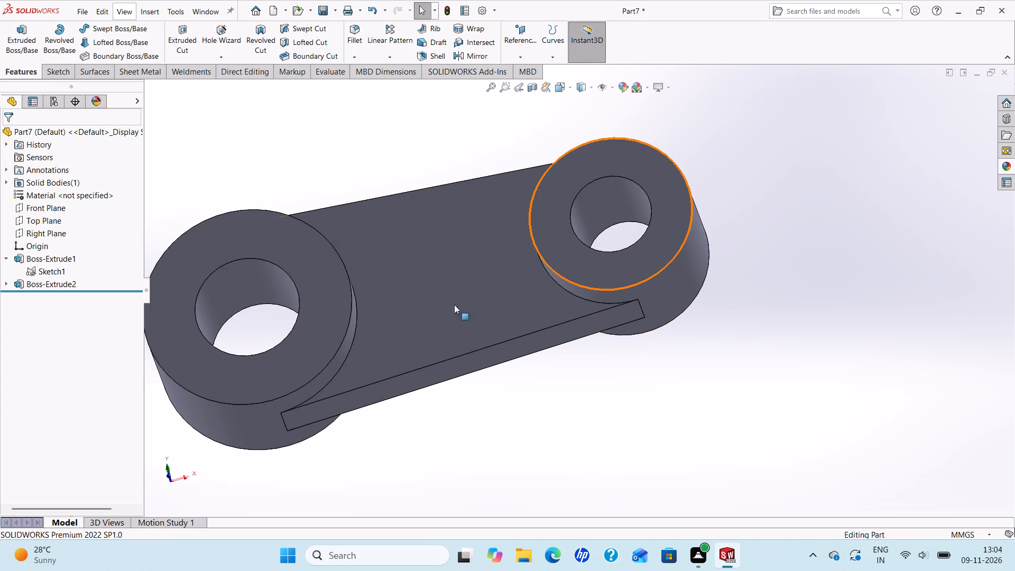
pyautogui.scroll(2, 298, 369)
pyautogui.moveTo(375, 361); pyautogui.dragTo(372, 429, button='middle')
pyautogui.scroll(-1, 375, 361)
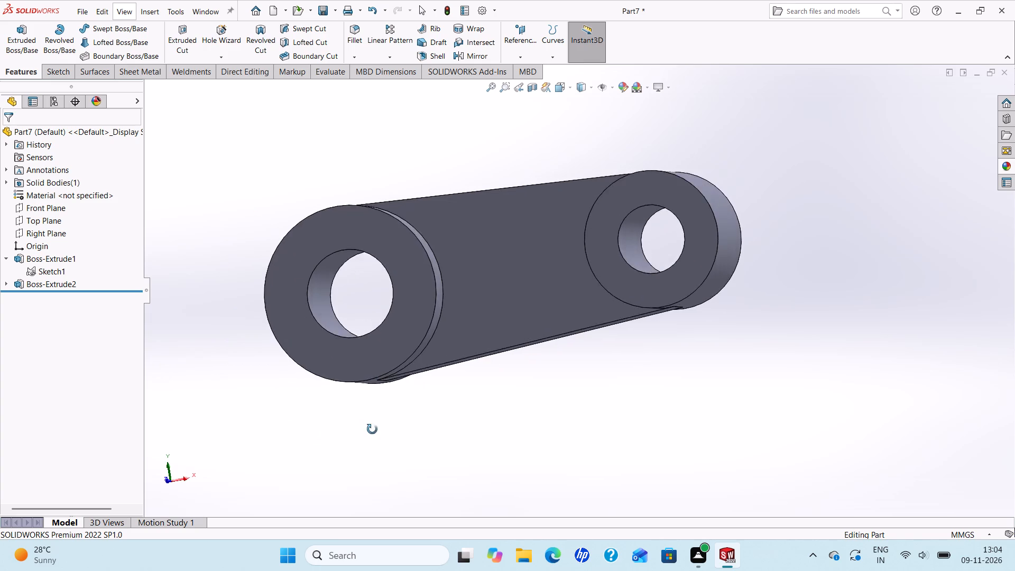
pyautogui.moveTo(372, 429); pyautogui.dragTo(391, 255, button='middle')
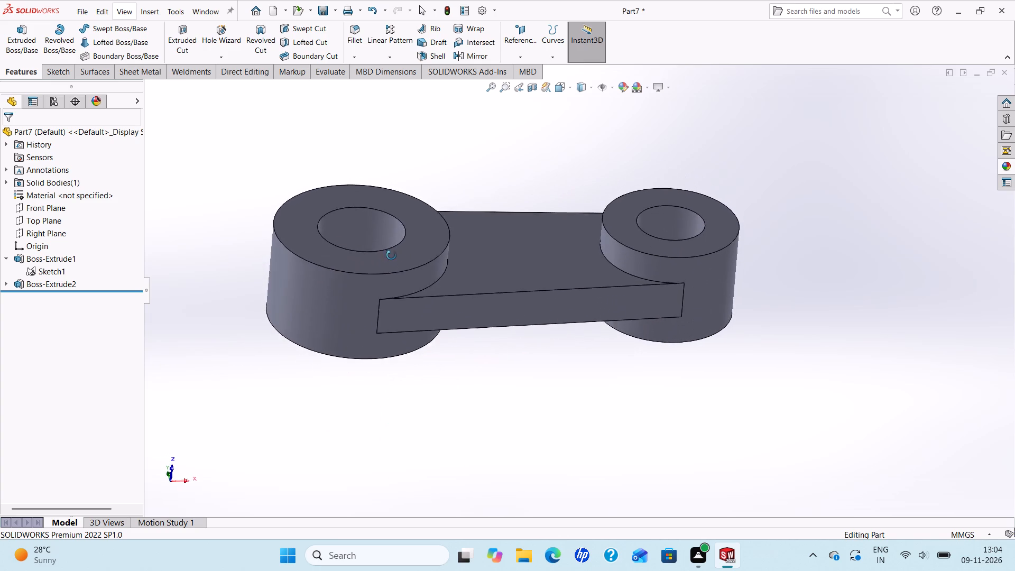
pyautogui.moveTo(391, 255); pyautogui.dragTo(393, 252, button='middle')
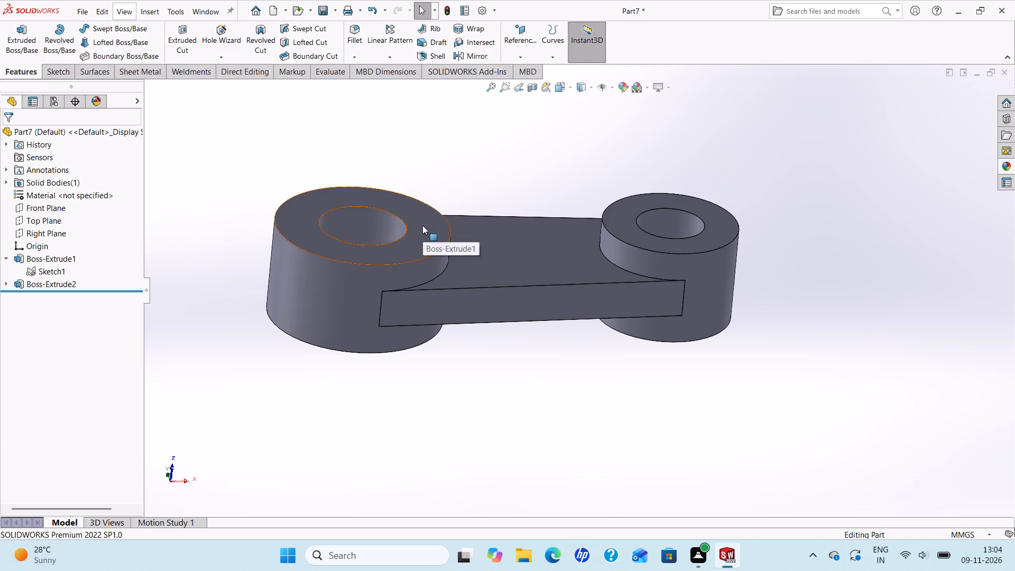
pyautogui.moveTo(422, 225); pyautogui.dragTo(412, 372, button='middle')
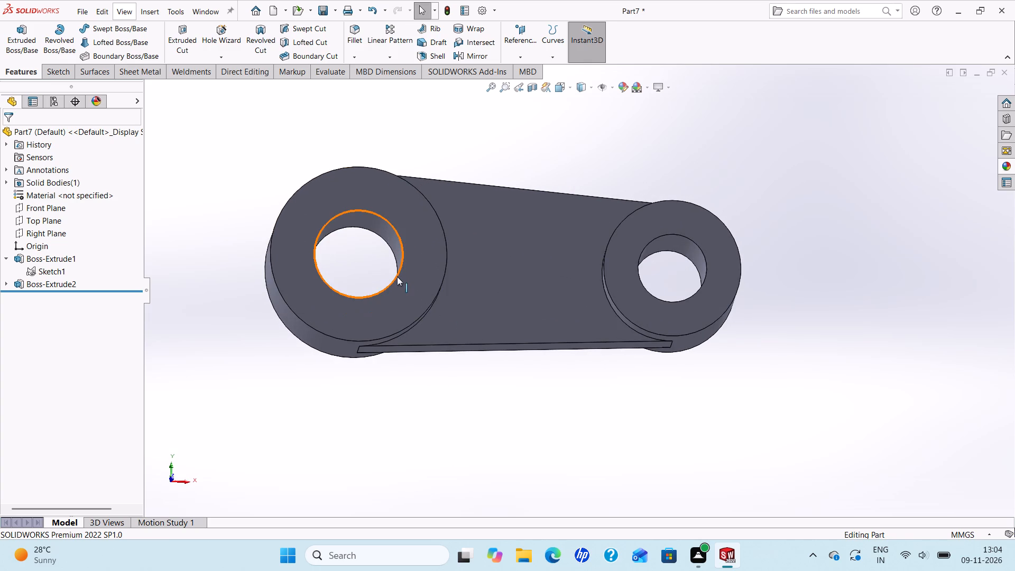
pyautogui.click(397, 277)
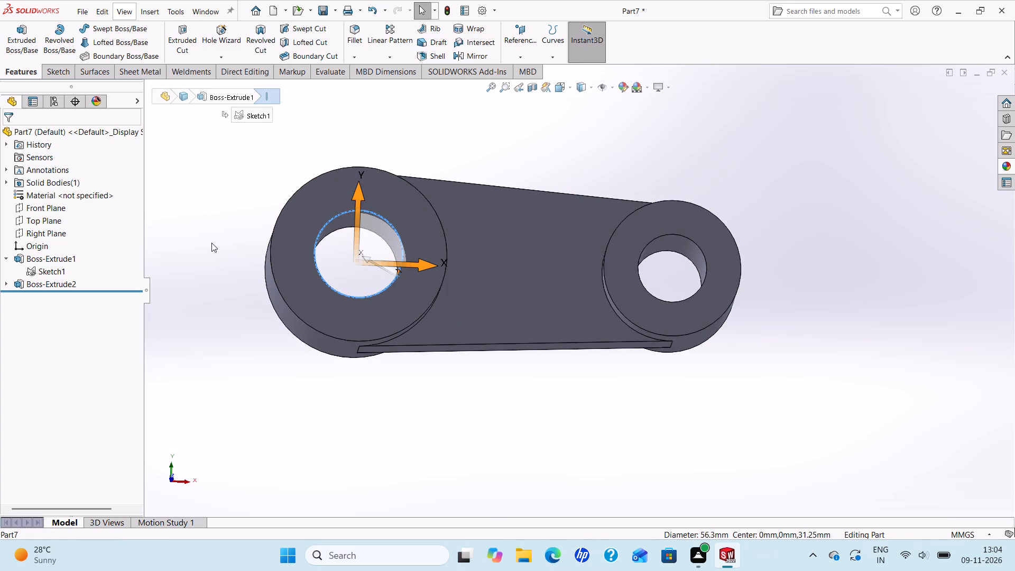
pyautogui.press('Escape')
pyautogui.press('Escape')
# Select the flat annular end face of the larger ring boss.
pyautogui.click(323, 299)
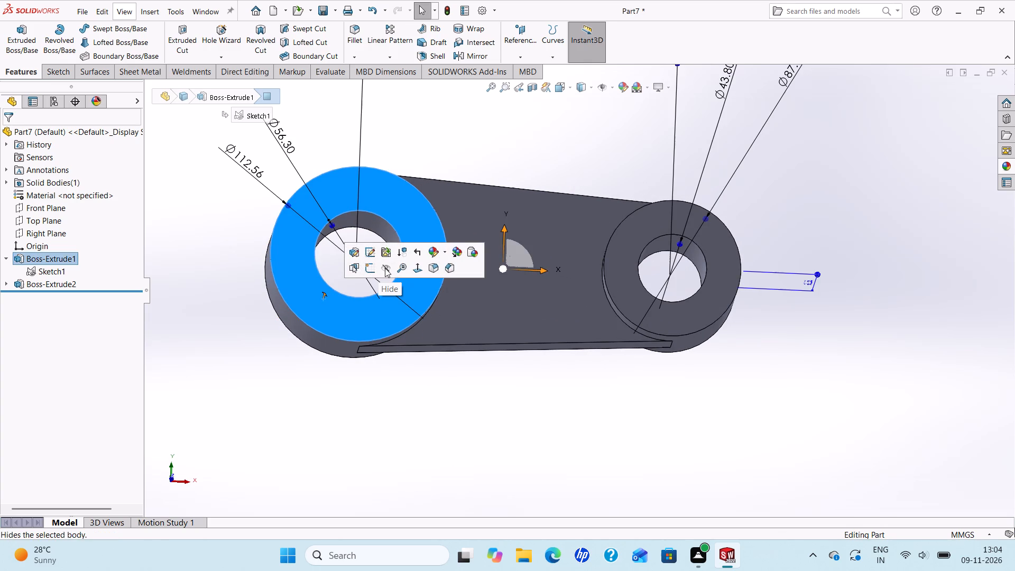
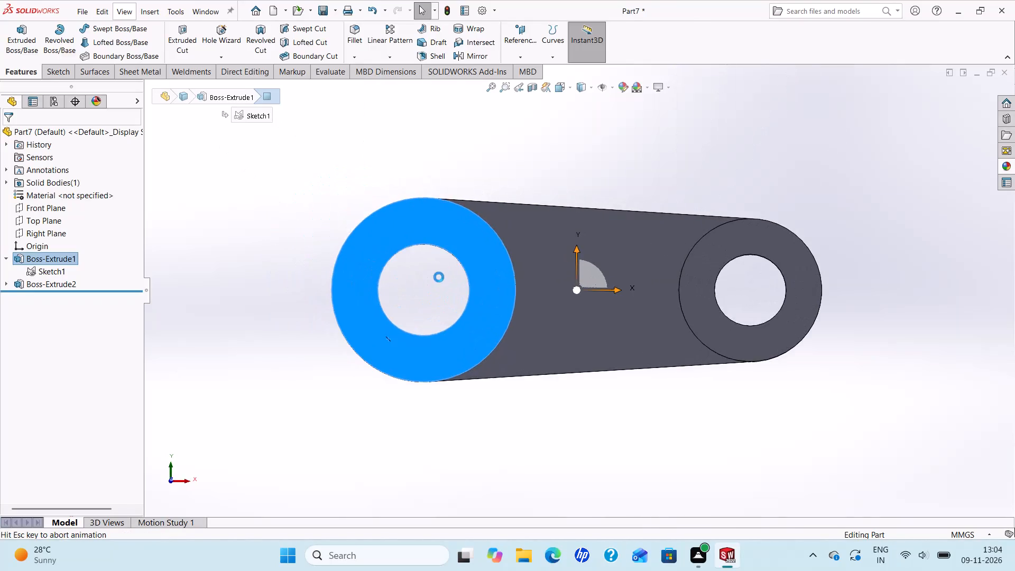
# Convert the larger ring's bore edge into a sketch circle on its annular end face.
pyautogui.scroll(1, 438, 279)
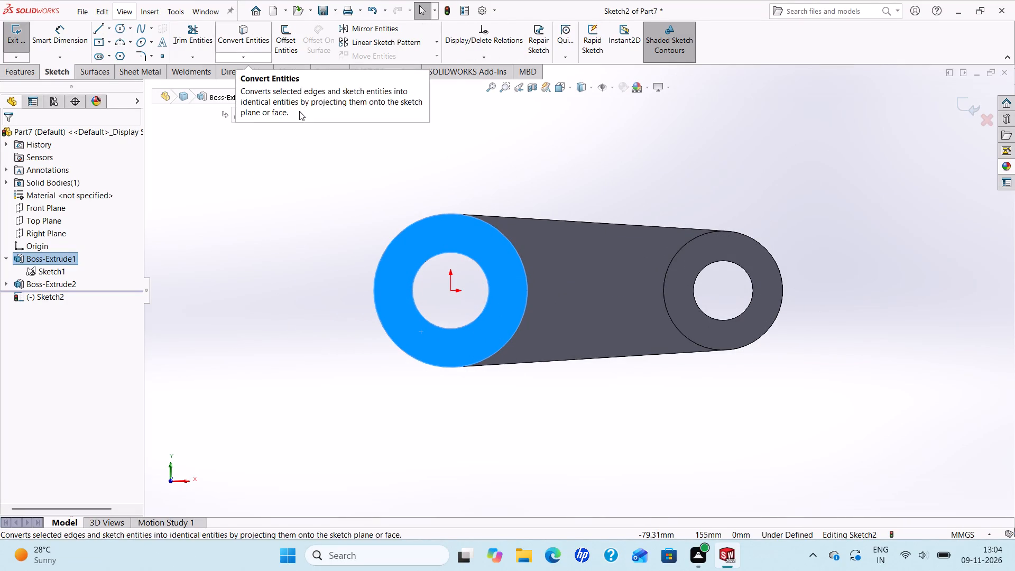
pyautogui.click(487, 279)
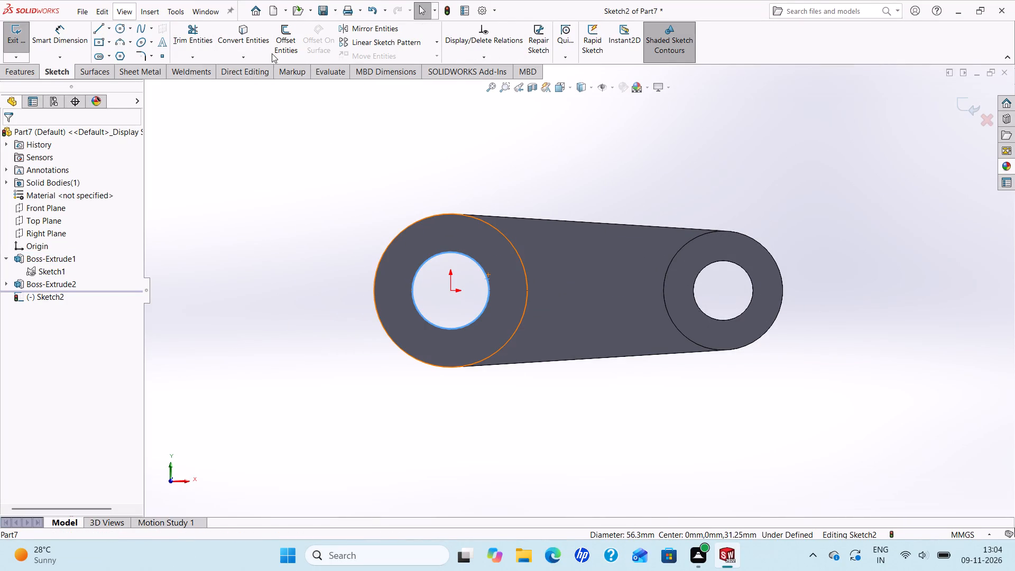
pyautogui.click(250, 33)
pyautogui.scroll(2, 634, 319)
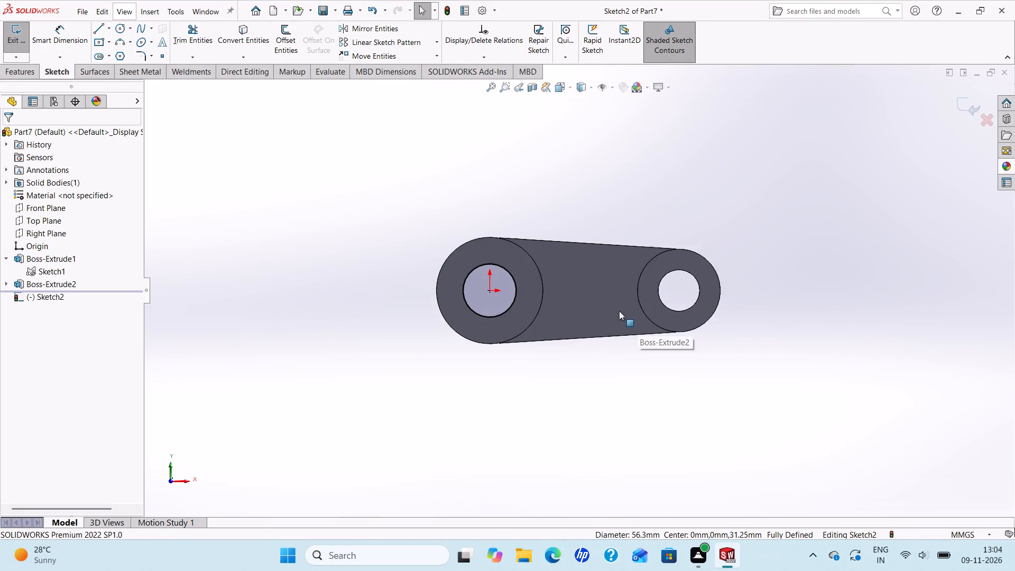
# Draw a center rectangle about 13 by 15 mm, centred on the converted bore circle and horizontally aligned with the origin.
pyautogui.scroll(-3, 609, 303)
pyautogui.click(95, 40)
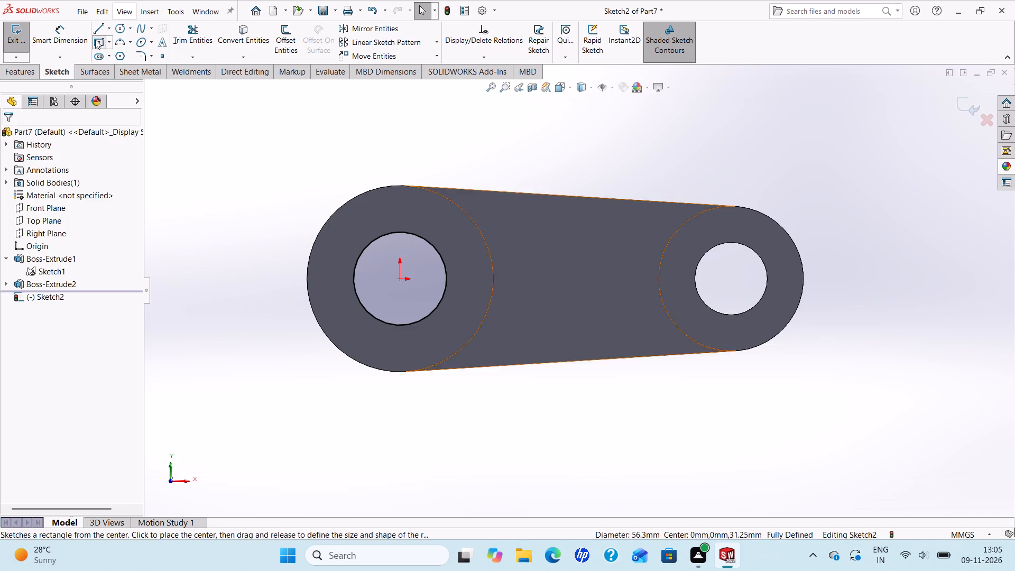
pyautogui.click(446, 278)
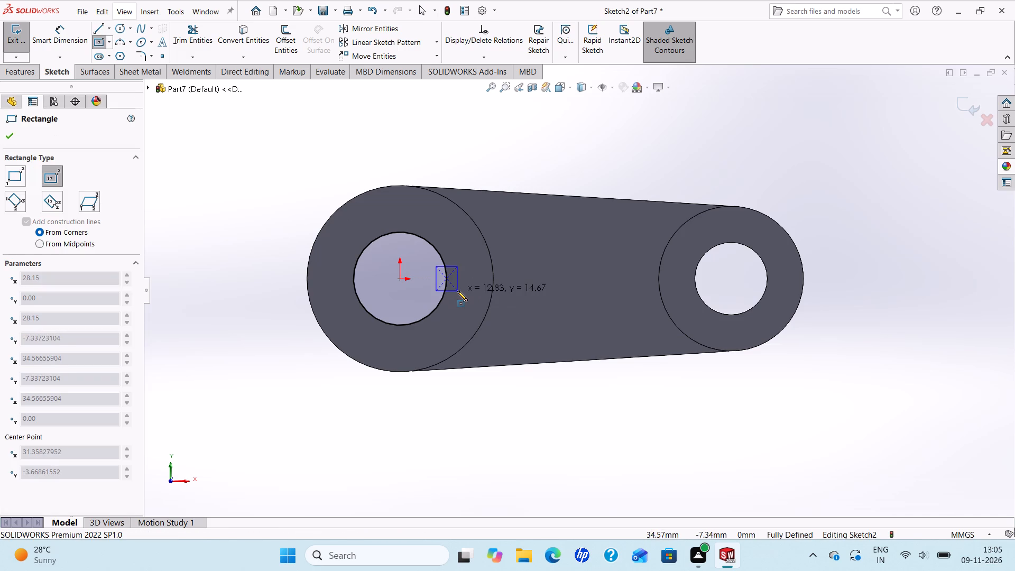
pyautogui.click(457, 291)
pyautogui.rightClick(457, 291)
pyautogui.click(472, 296)
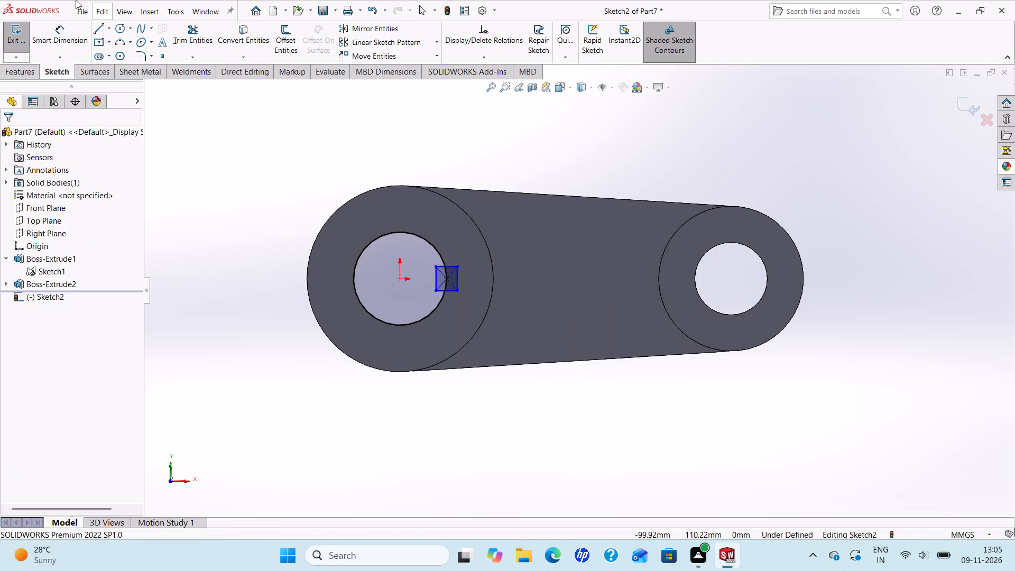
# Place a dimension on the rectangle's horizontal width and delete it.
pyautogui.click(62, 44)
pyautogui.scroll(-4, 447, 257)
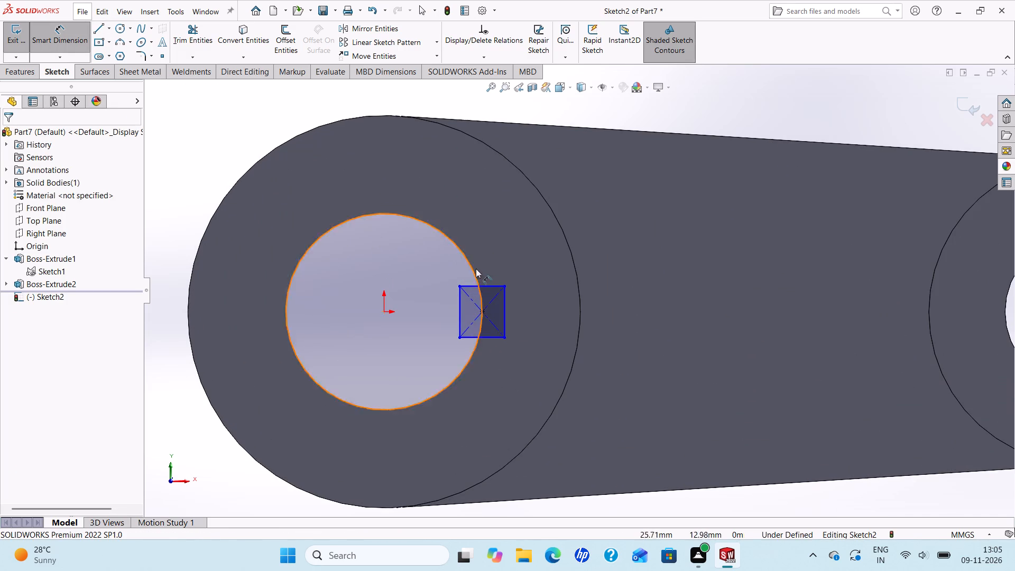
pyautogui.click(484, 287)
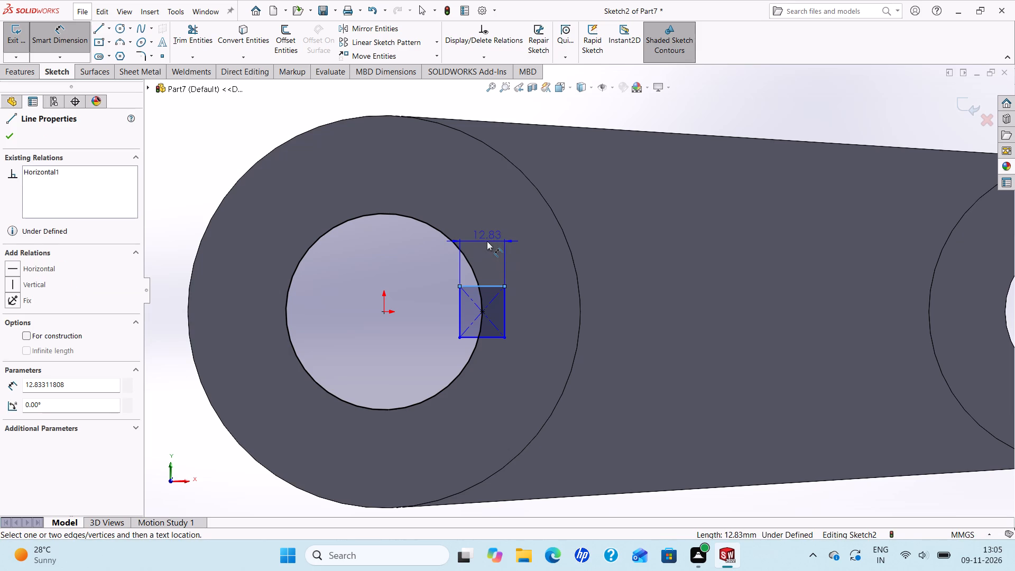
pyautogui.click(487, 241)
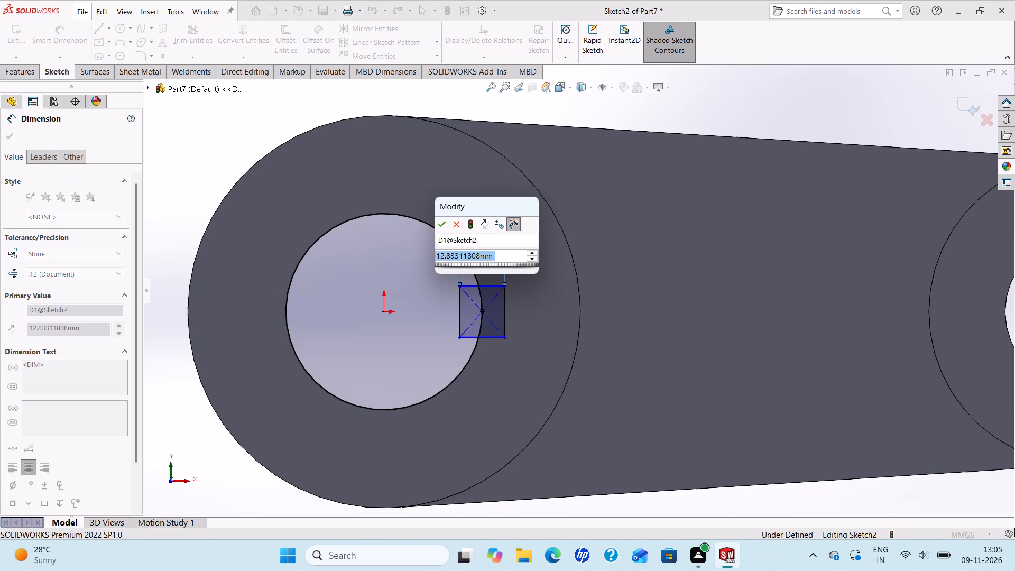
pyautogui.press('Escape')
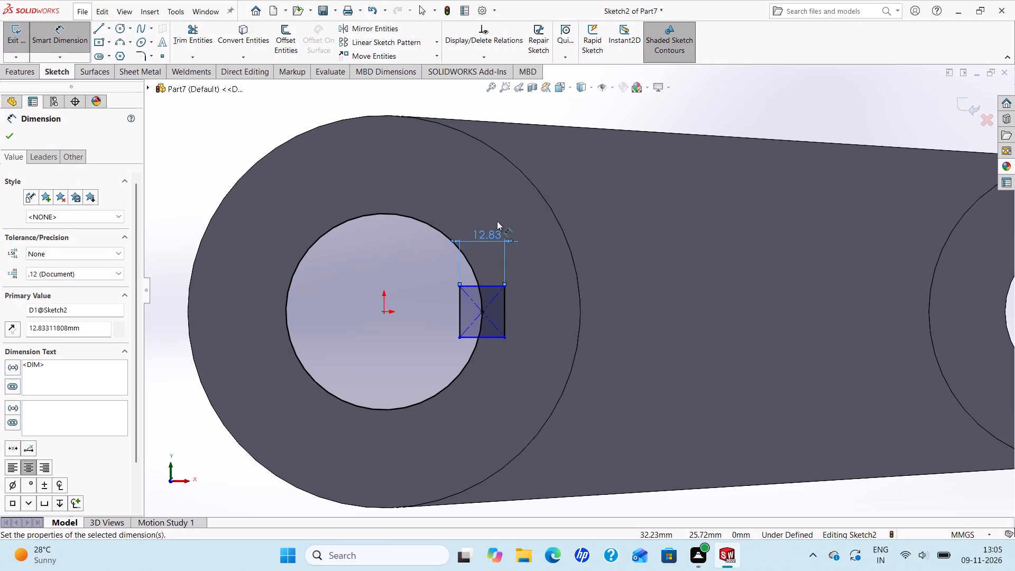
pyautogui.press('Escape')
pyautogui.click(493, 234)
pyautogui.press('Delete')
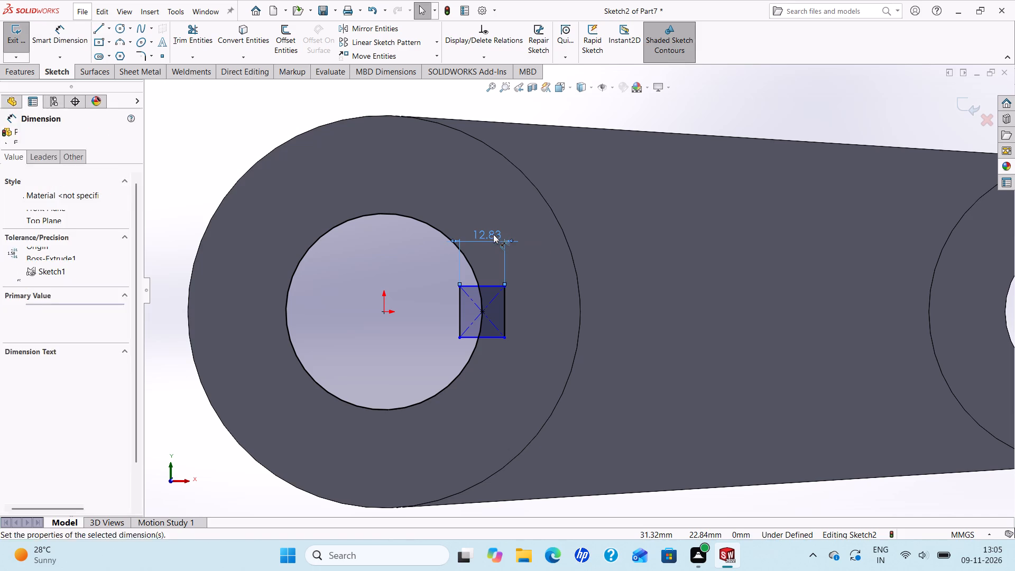
# Dimension the vertical distance between the rectangle's two horizontal sides as 12 mm.
pyautogui.click(52, 34)
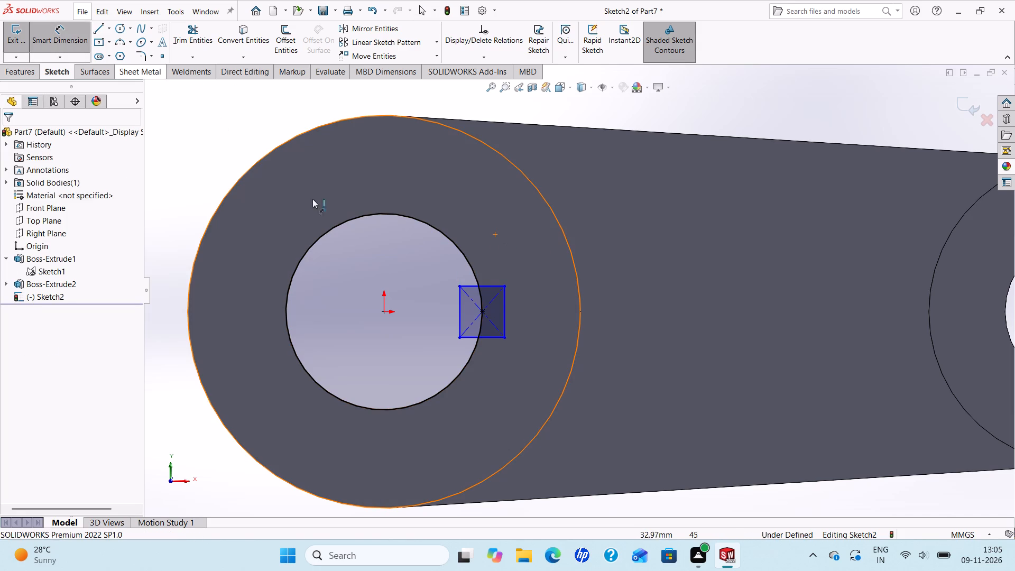
pyautogui.click(484, 285)
pyautogui.click(482, 337)
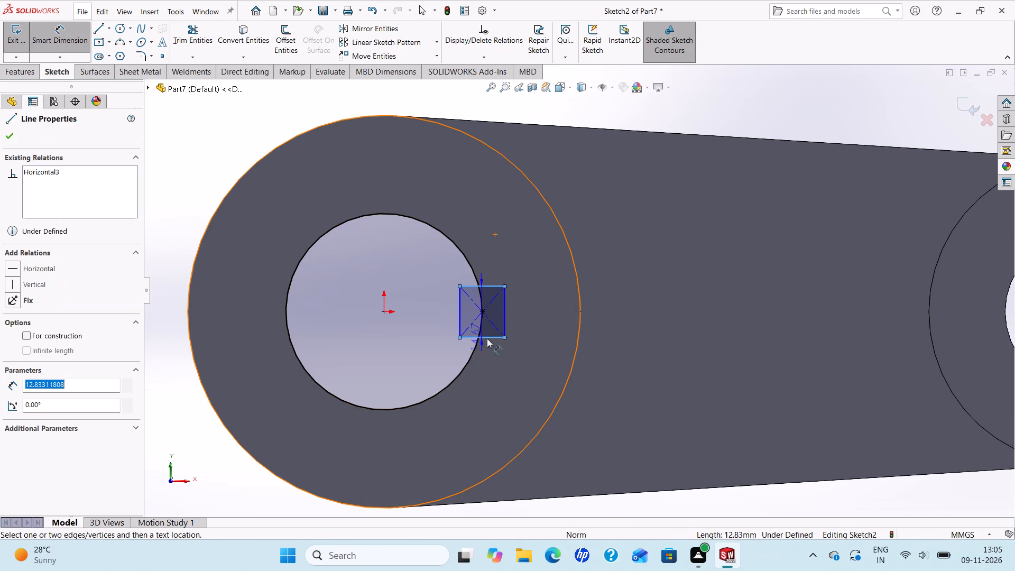
pyautogui.click(552, 327)
pyautogui.write('12')
pyautogui.press('Return')
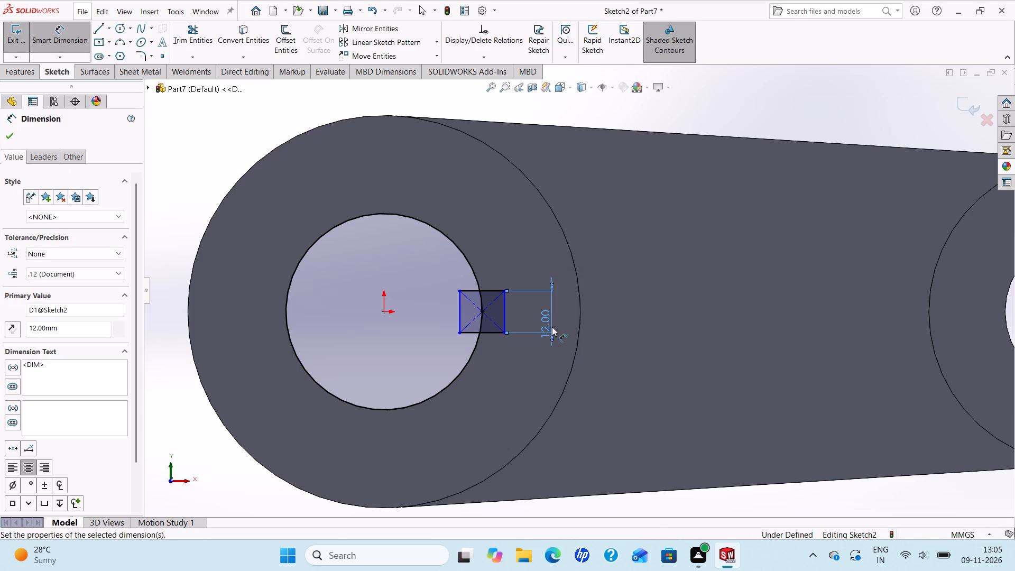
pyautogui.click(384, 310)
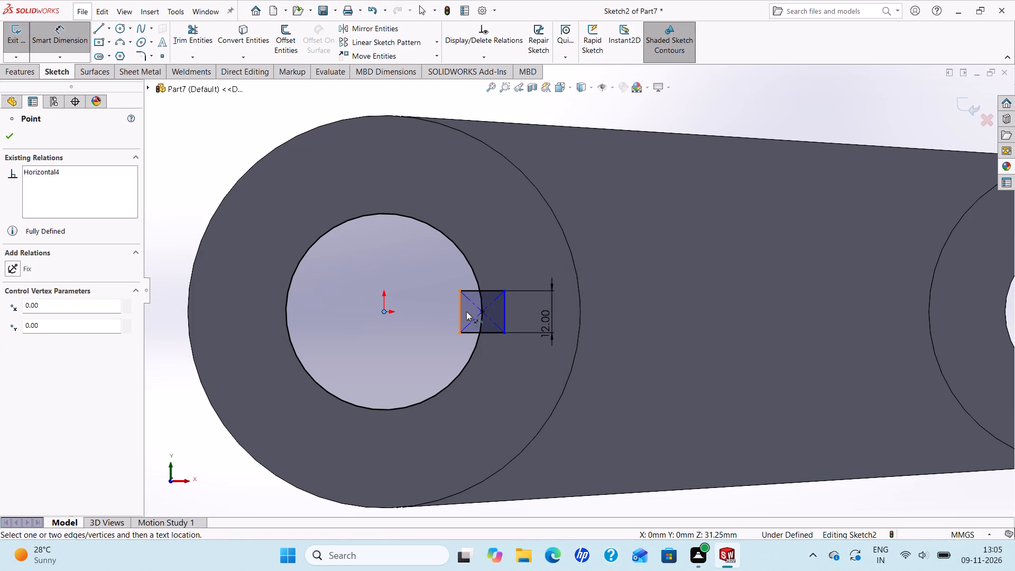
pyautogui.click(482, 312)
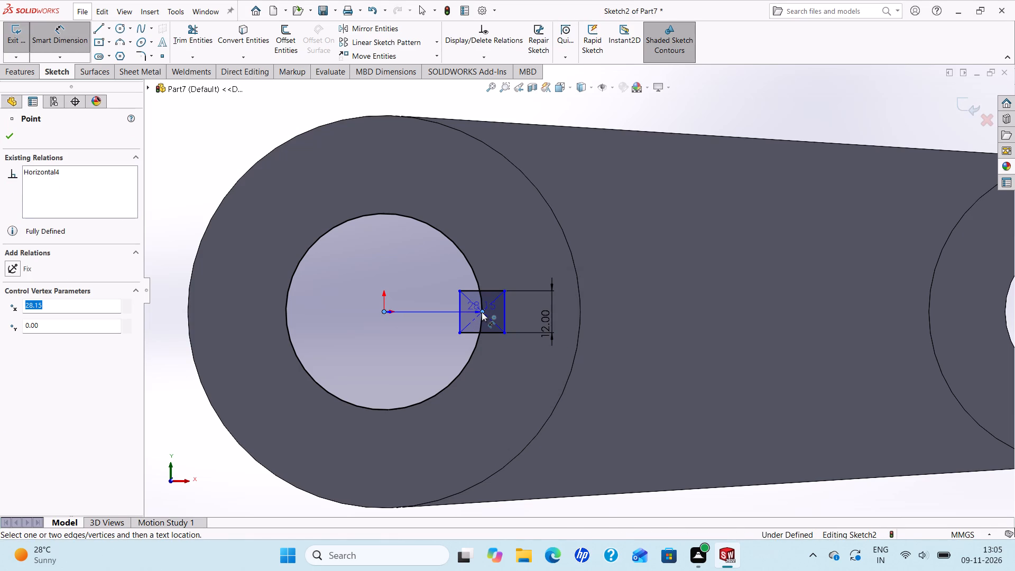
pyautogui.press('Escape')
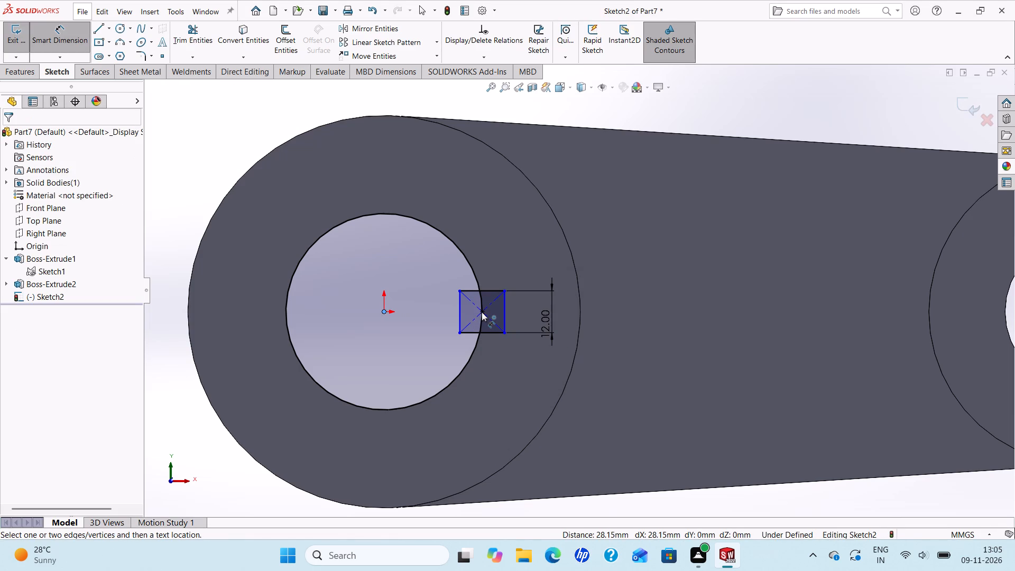
# Dimension the horizontal distance from the origin to the rectangle's outer vertical side as 35 mm.
pyautogui.click(384, 310)
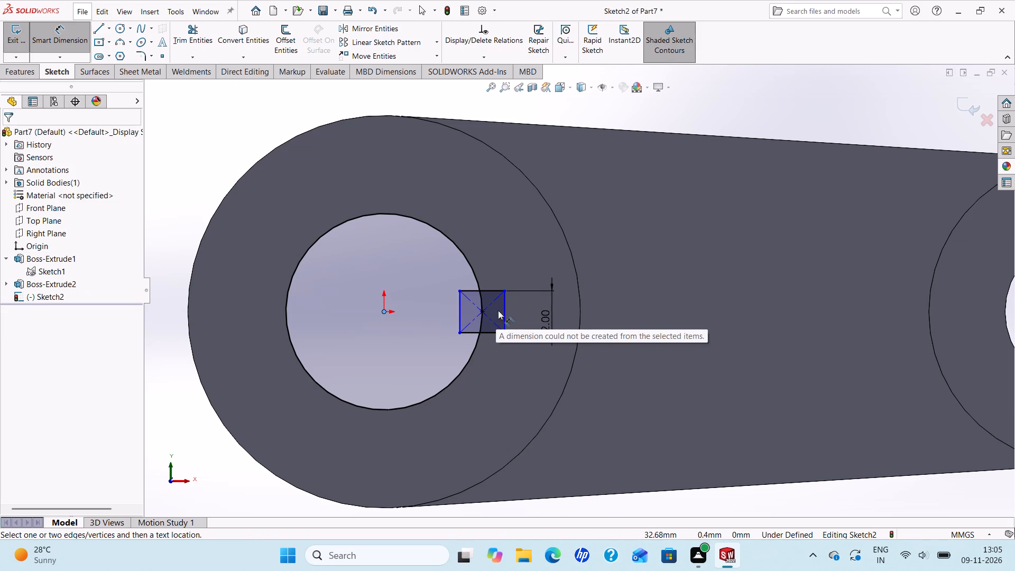
pyautogui.click(503, 311)
pyautogui.click(468, 180)
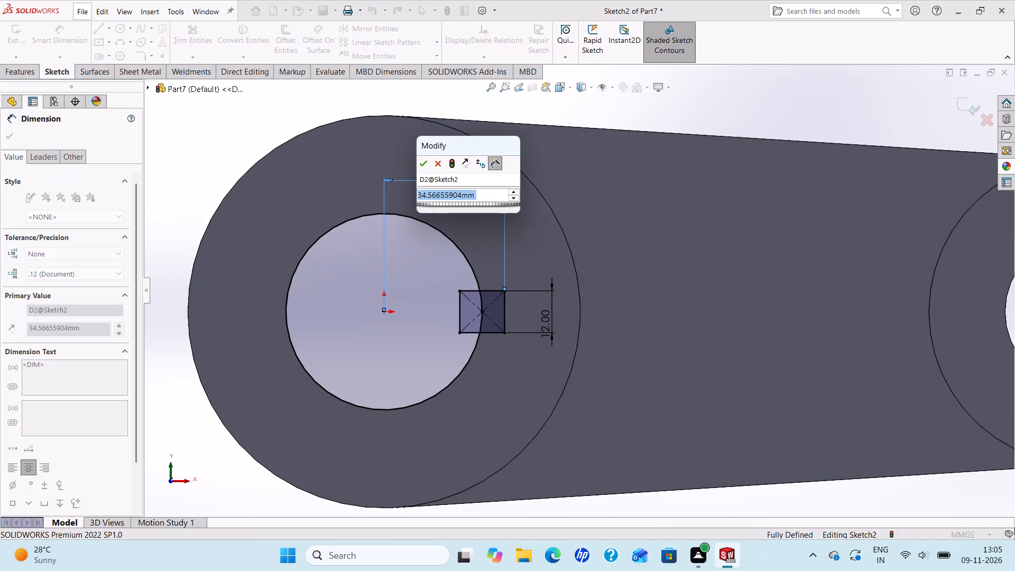
pyautogui.write('35')
pyautogui.press('Return')
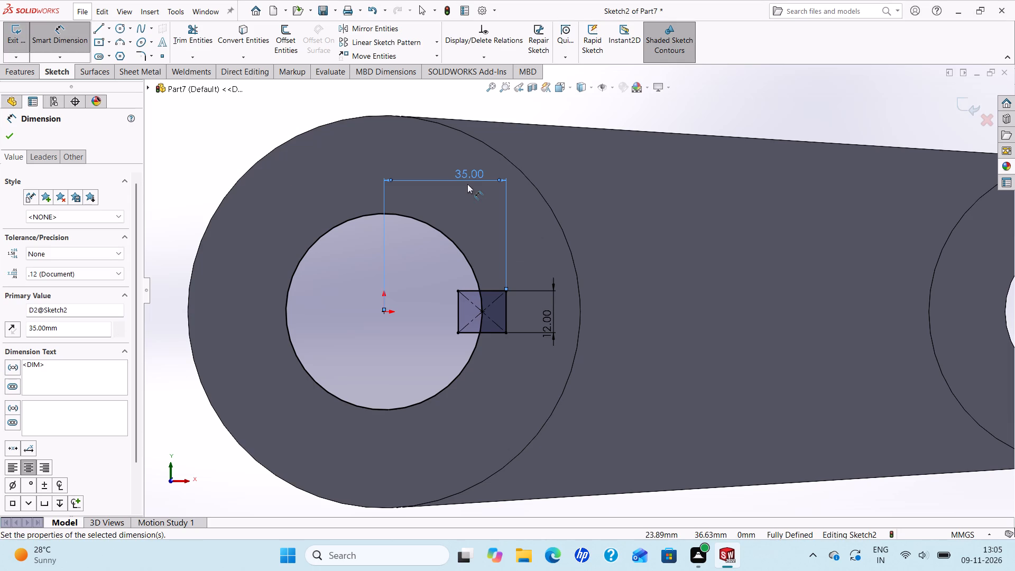
pyautogui.click(4, 135)
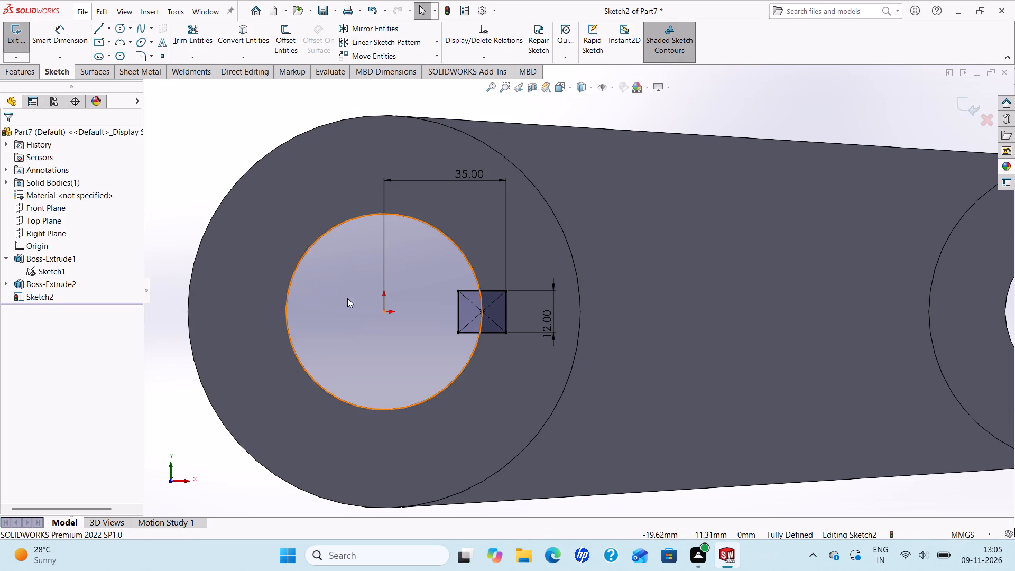
# Extrude-cut the rectangle region outside the bore circle with a Through All end condition, forming a keyway in the larger ring.
pyautogui.scroll(1, 493, 350)
pyautogui.moveTo(501, 361); pyautogui.dragTo(515, 297, button='middle')
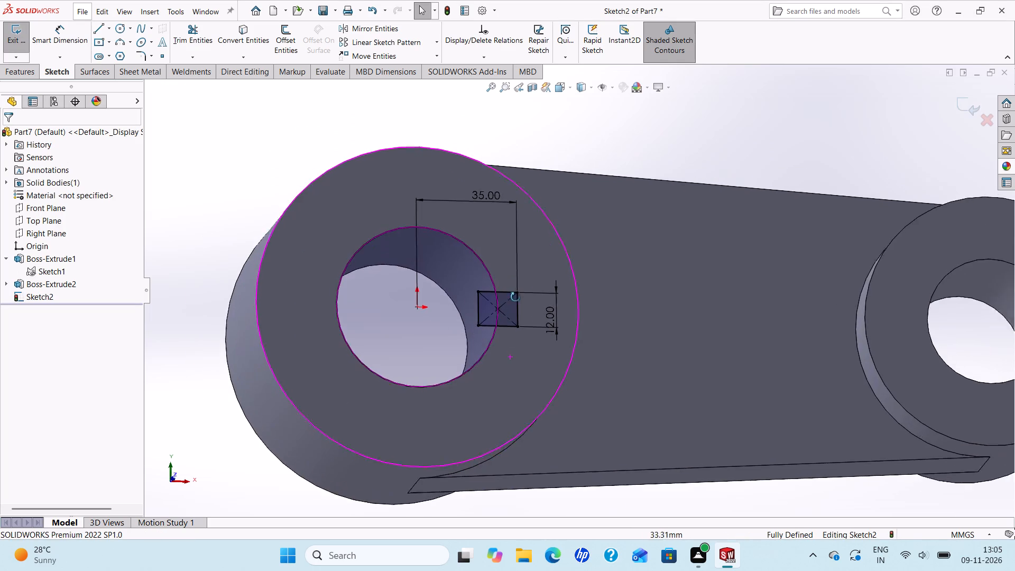
pyautogui.moveTo(515, 297); pyautogui.dragTo(521, 253, button='middle')
pyautogui.scroll(1, 471, 356)
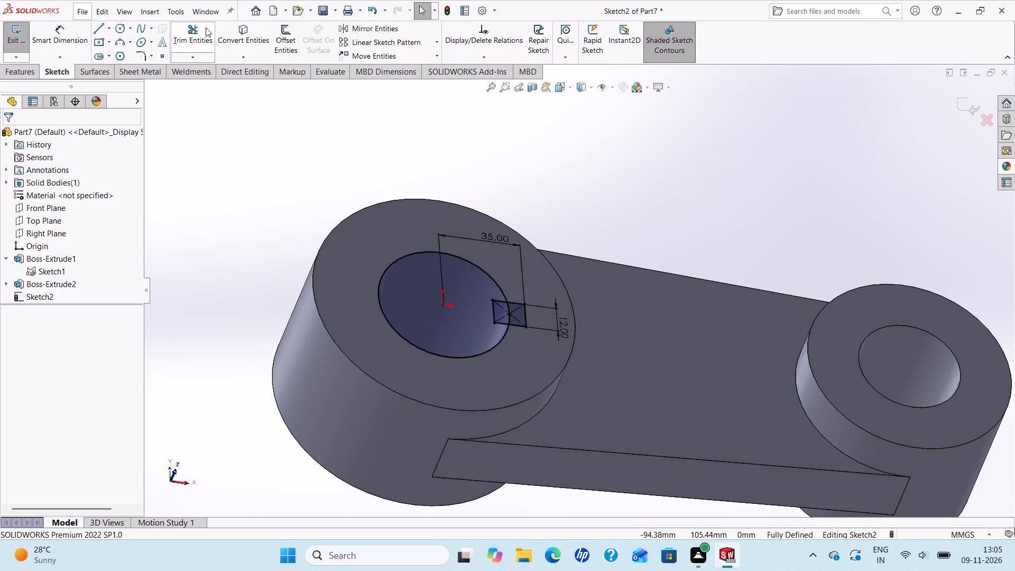
pyautogui.click(21, 70)
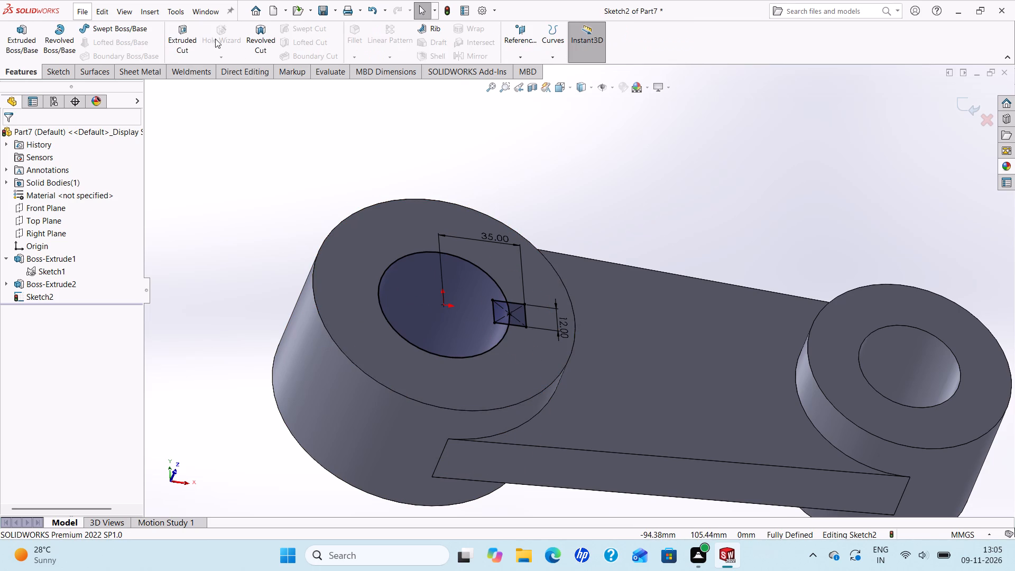
pyautogui.click(182, 38)
pyautogui.scroll(-1, 552, 341)
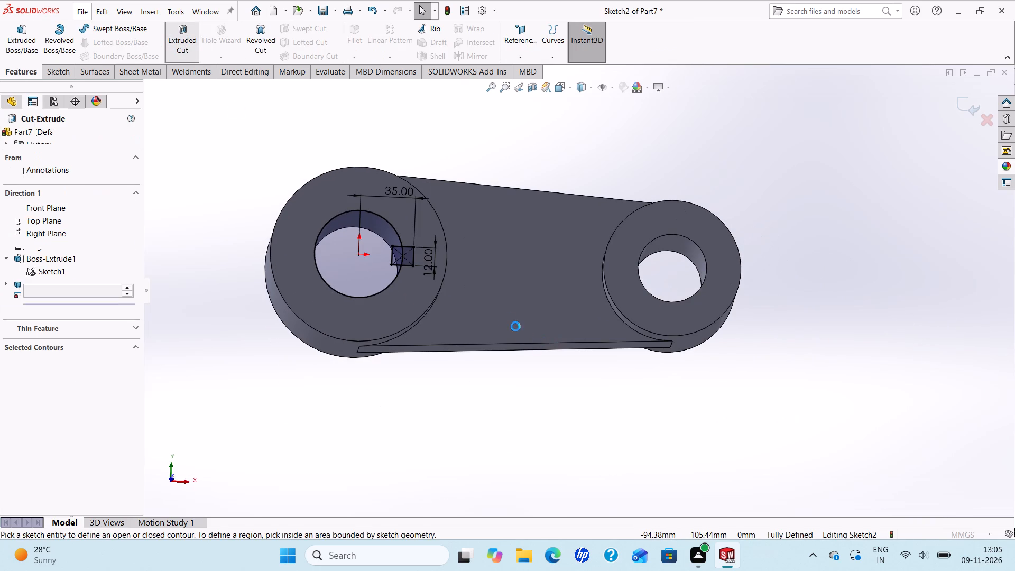
pyautogui.scroll(-3, 382, 241)
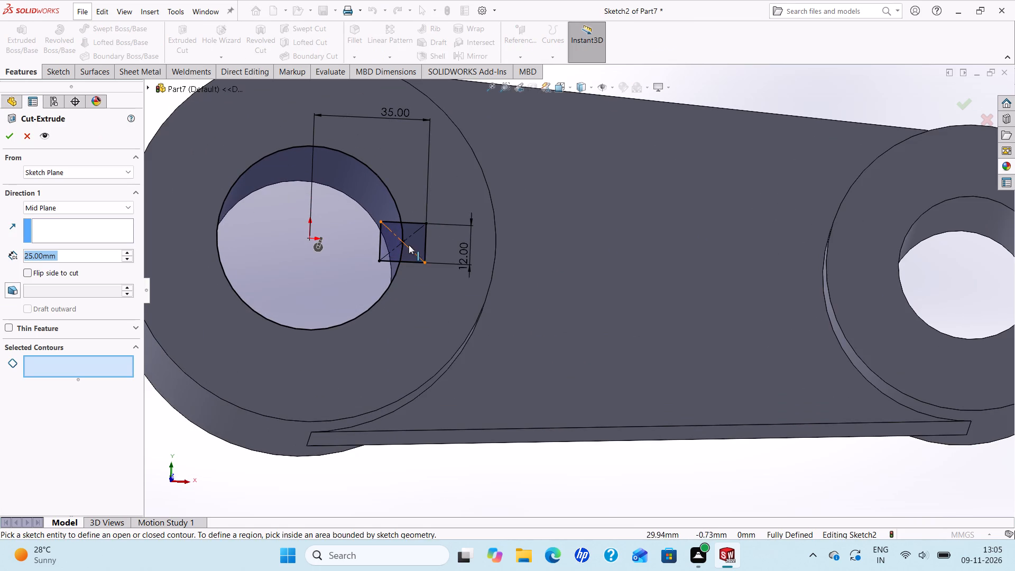
pyautogui.click(412, 238)
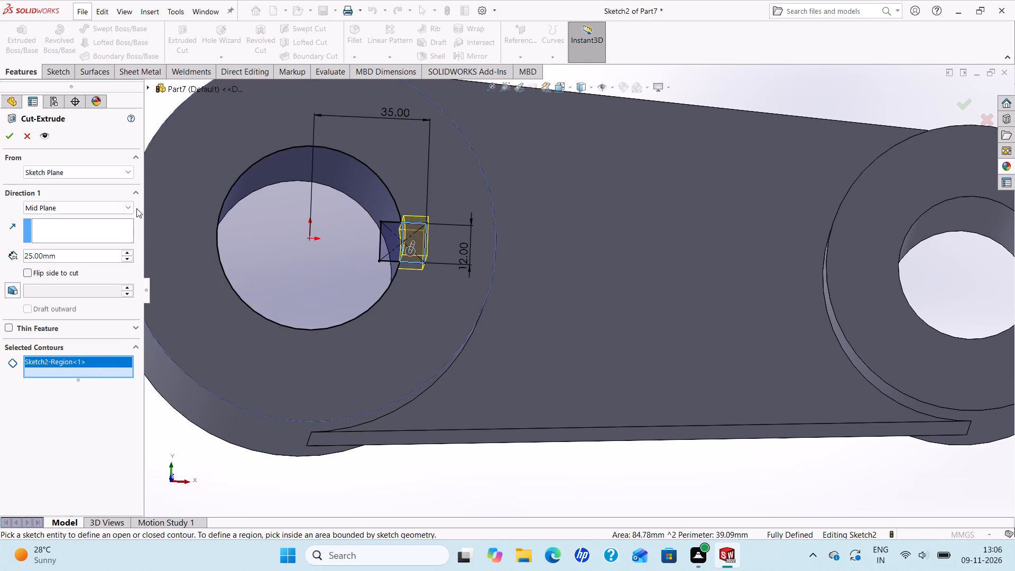
pyautogui.click(122, 206)
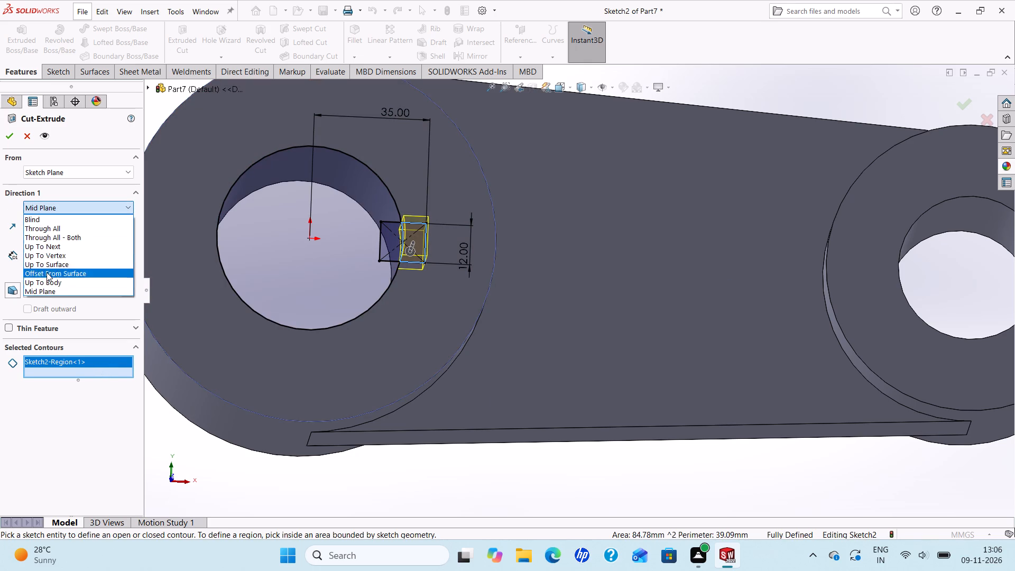
pyautogui.click(41, 229)
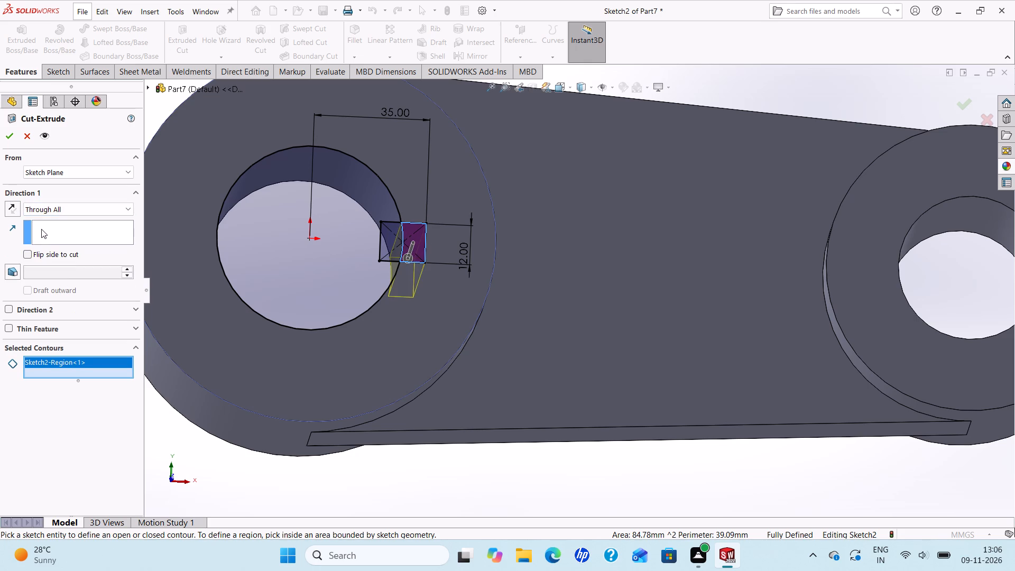
pyautogui.moveTo(138, 263); pyautogui.dragTo(168, 215, button='middle')
pyautogui.scroll(3, 168, 217)
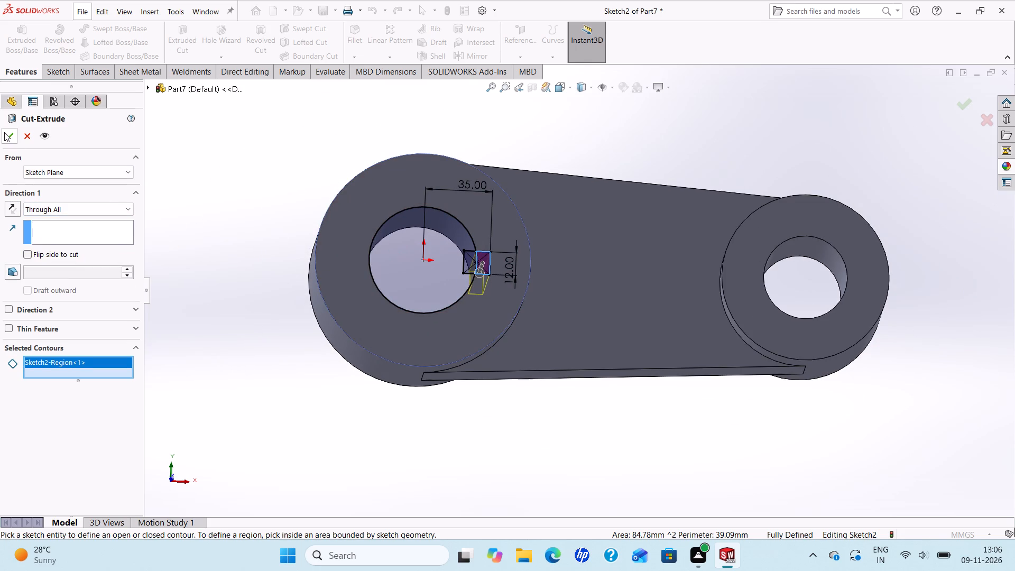
pyautogui.click(4, 132)
pyautogui.moveTo(232, 280); pyautogui.dragTo(244, 296, button='middle')
pyautogui.press('Escape')
# Examine the link from several angles, checking the keyway in the larger bore from both ends.
pyautogui.moveTo(389, 325); pyautogui.dragTo(354, 207, button='middle')
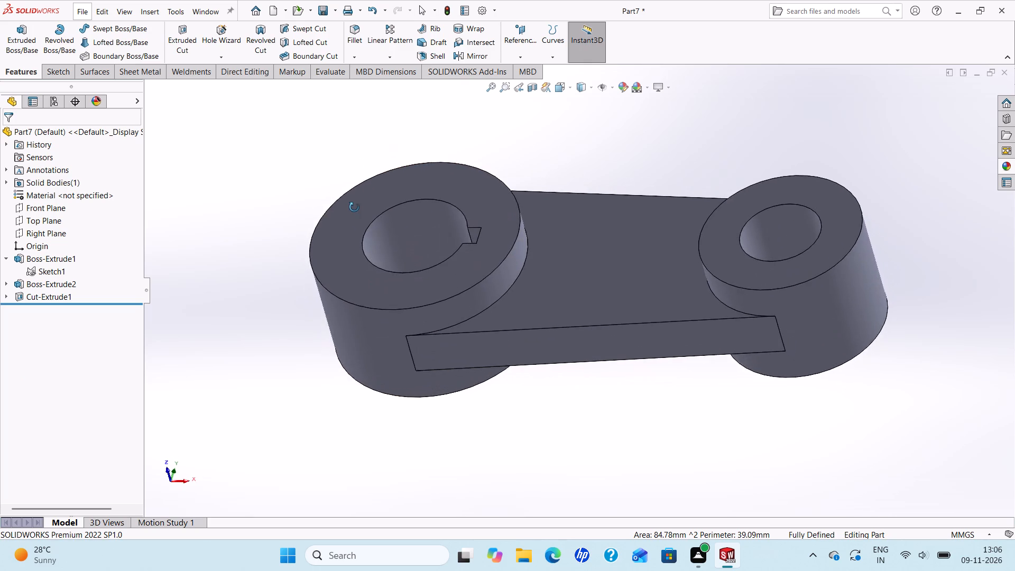
pyautogui.moveTo(354, 207); pyautogui.dragTo(420, 167, button='middle')
pyautogui.scroll(1, 420, 167)
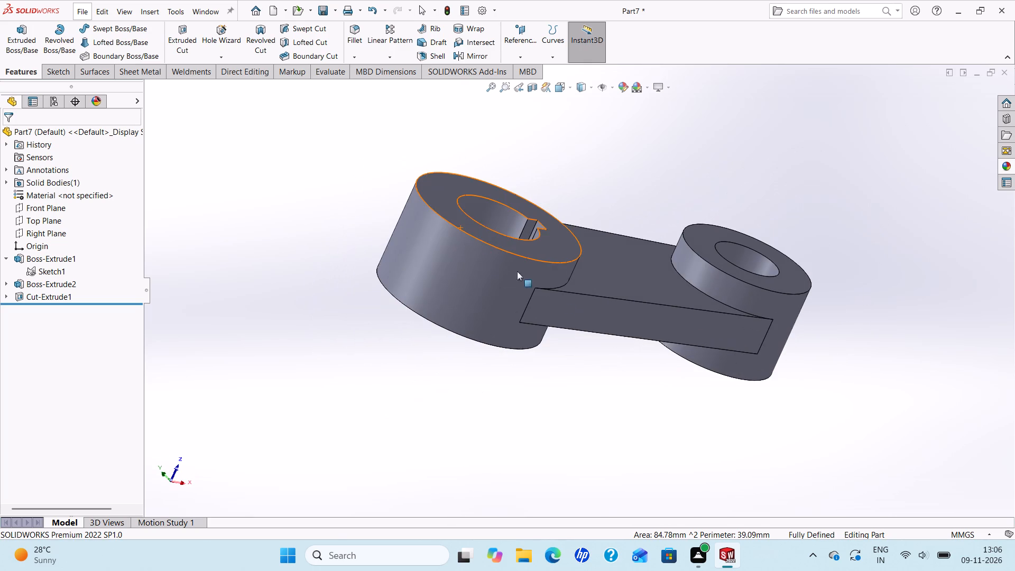
pyautogui.moveTo(599, 323); pyautogui.dragTo(595, 142, button='middle')
pyautogui.scroll(-1, 672, 308)
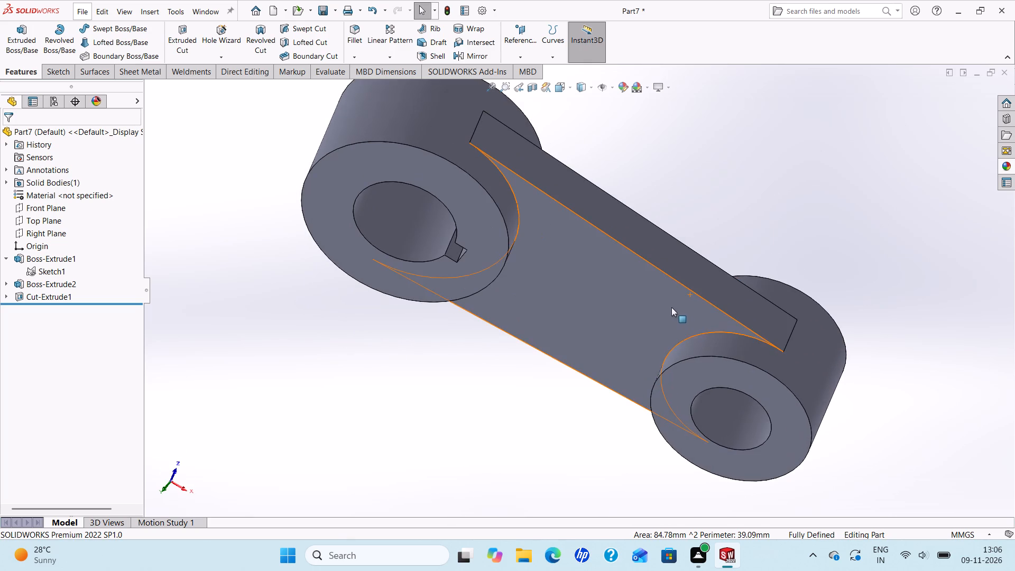
pyautogui.scroll(1, 653, 307)
pyautogui.scroll(-1, 663, 302)
pyautogui.moveTo(666, 299); pyautogui.dragTo(542, 340, button='middle')
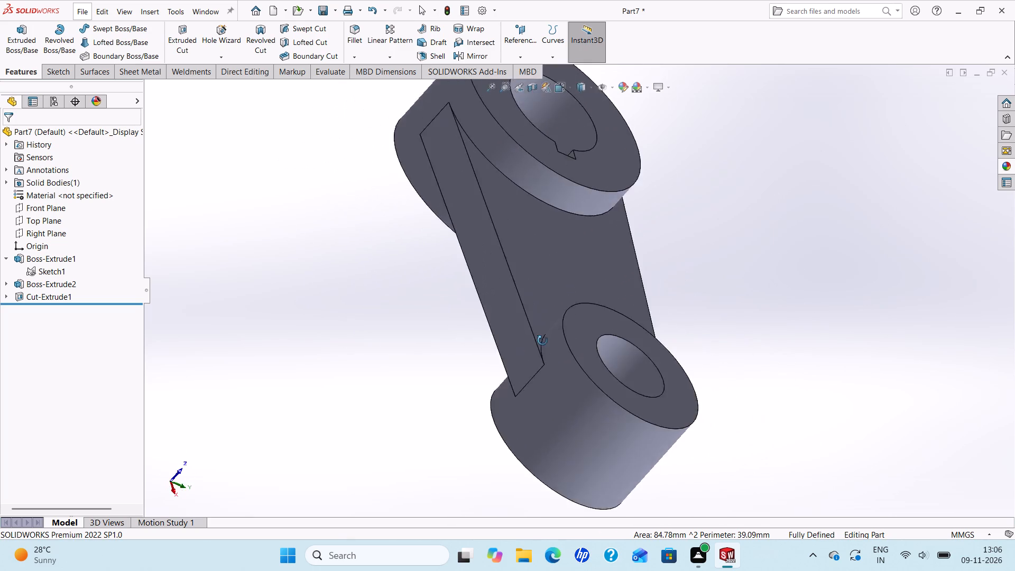
pyautogui.moveTo(542, 340); pyautogui.dragTo(472, 409, button='middle')
pyautogui.scroll(4, 472, 409)
pyautogui.scroll(-3, 633, 278)
pyautogui.moveTo(641, 274); pyautogui.dragTo(522, 251, button='middle')
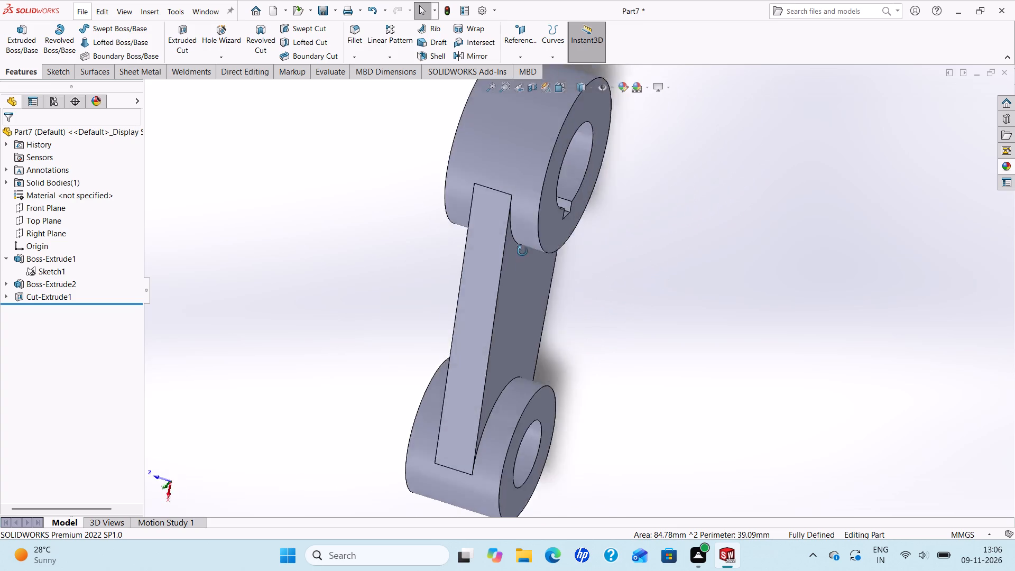
# Examine the link's two ring bosses, web and keyway from several angles.
pyautogui.moveTo(522, 251); pyautogui.dragTo(340, 357, button='middle')
pyautogui.scroll(3, 377, 353)
pyautogui.scroll(-3, 568, 305)
pyautogui.moveTo(634, 294); pyautogui.dragTo(606, 279, button='middle')
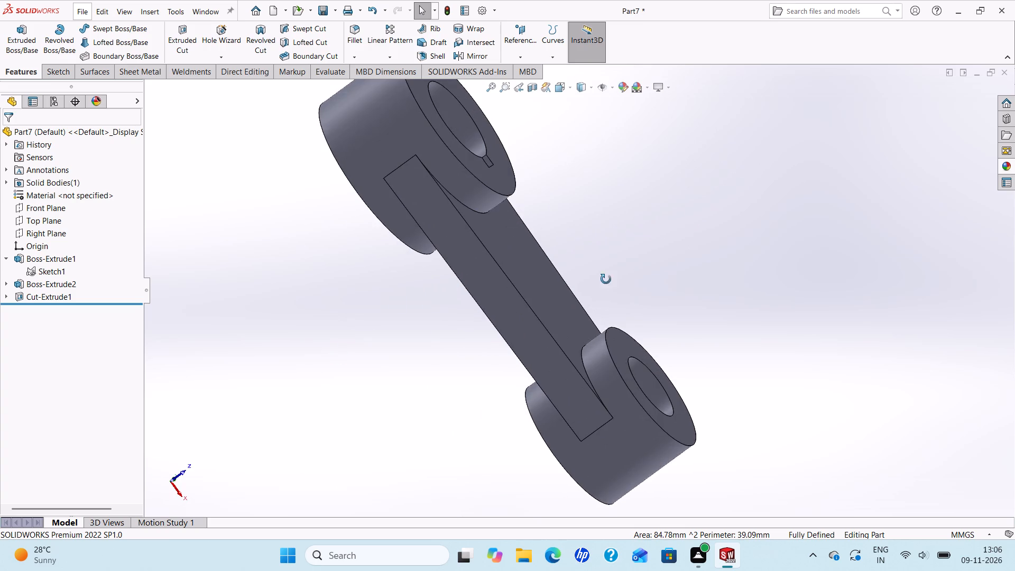
pyautogui.moveTo(606, 279); pyautogui.dragTo(522, 298, button='middle')
pyautogui.scroll(3, 522, 298)
pyautogui.moveTo(495, 299); pyautogui.dragTo(562, 372, button='middle')
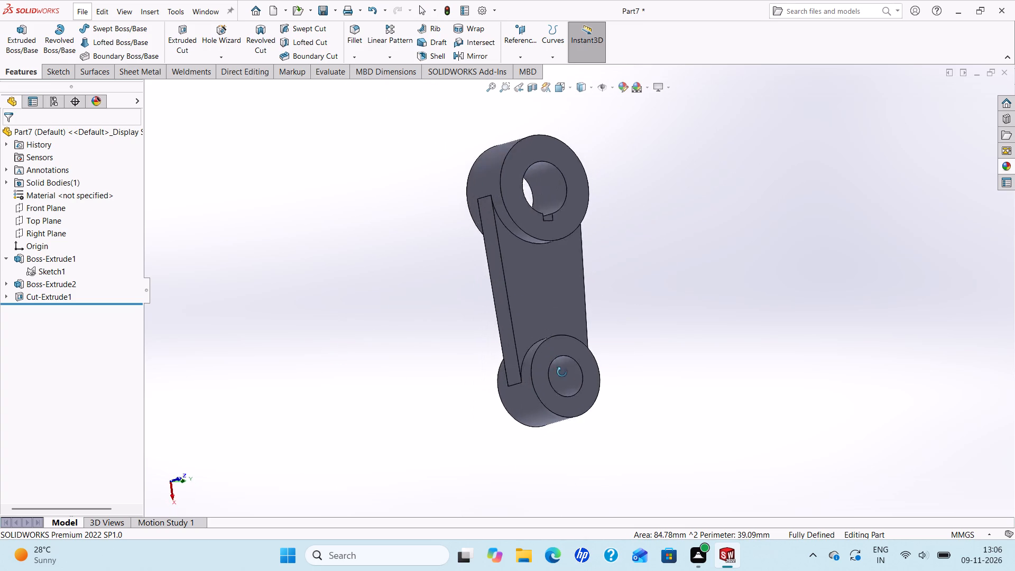
pyautogui.moveTo(562, 372); pyautogui.dragTo(564, 373, button='middle')
pyautogui.scroll(1, 564, 374)
pyautogui.scroll(-1, 610, 272)
# Apply a dark purple appearance colour with a red value of 140 to the whole part.
pyautogui.click(624, 84)
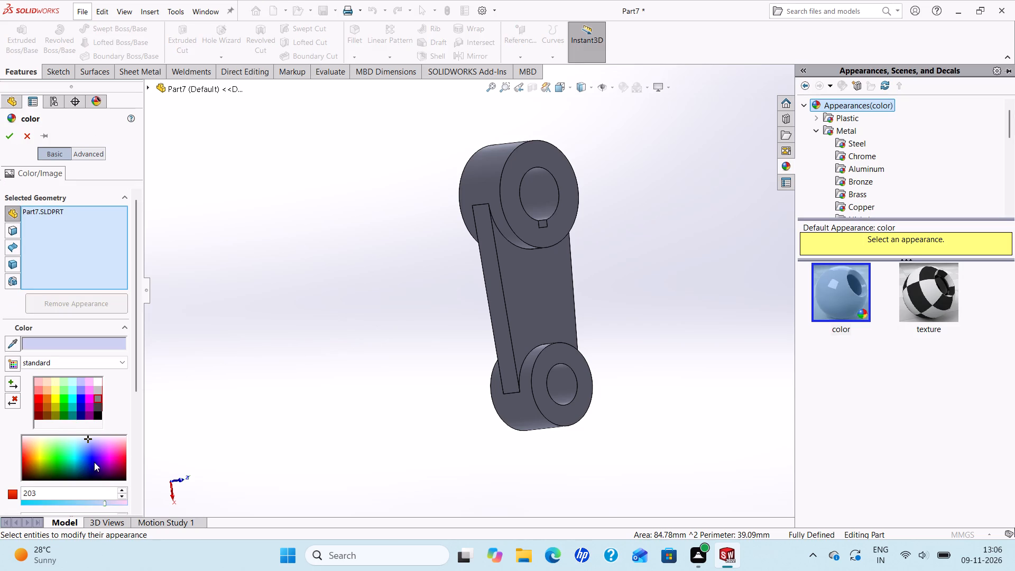
pyautogui.click(109, 456)
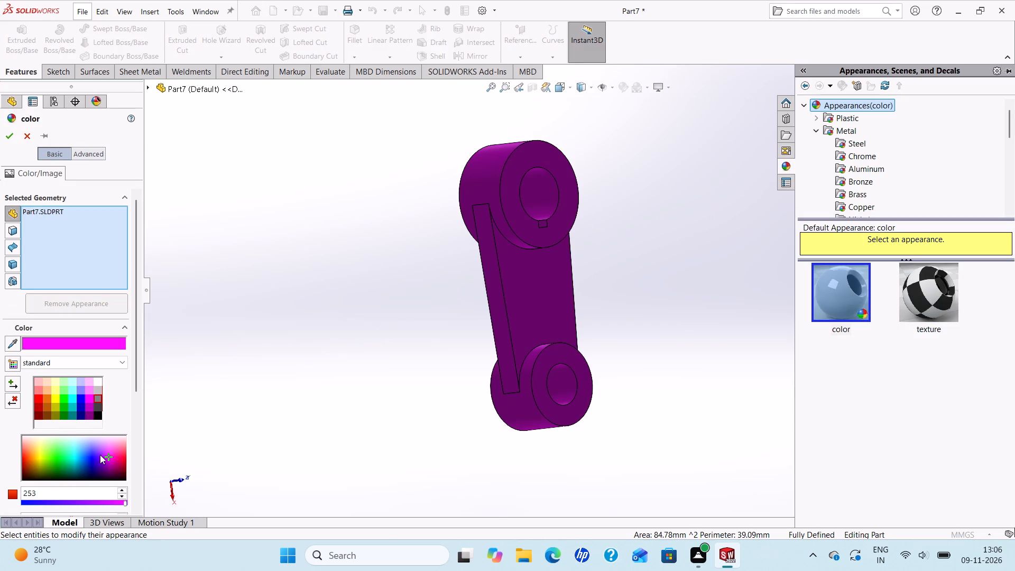
pyautogui.click(107, 467)
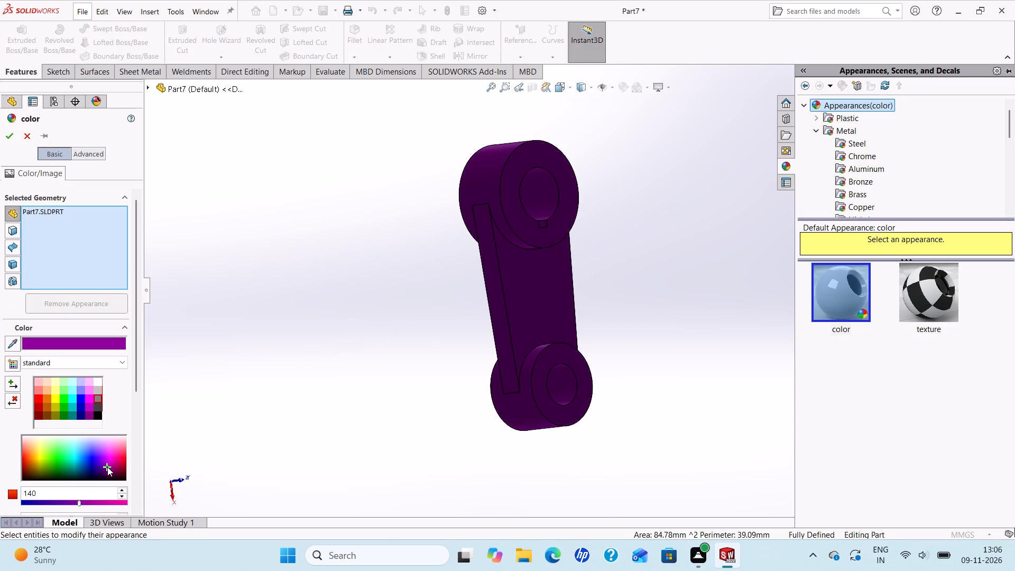
pyautogui.moveTo(589, 416); pyautogui.dragTo(379, 336, button='middle')
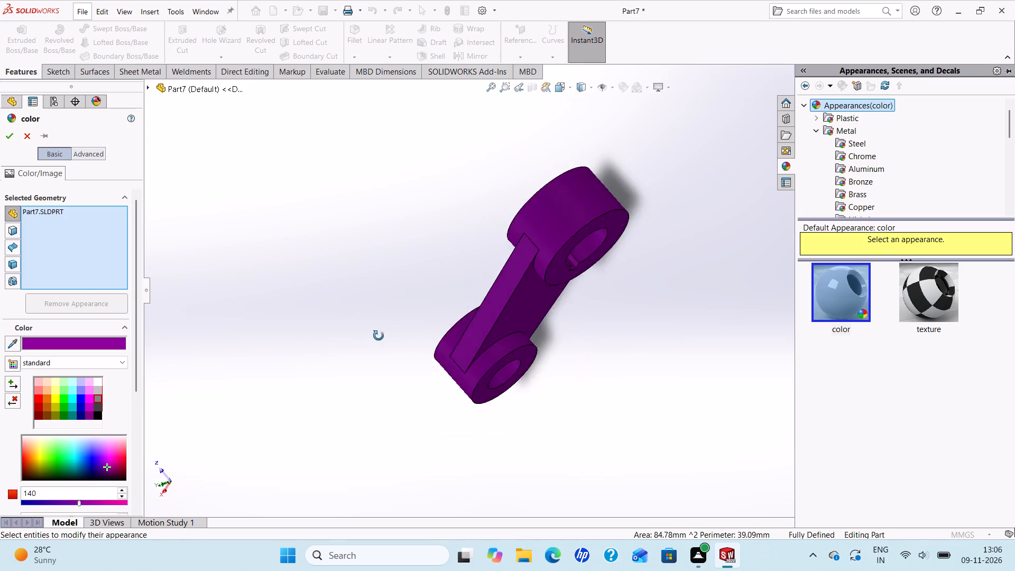
pyautogui.moveTo(379, 336); pyautogui.dragTo(234, 422, button='middle')
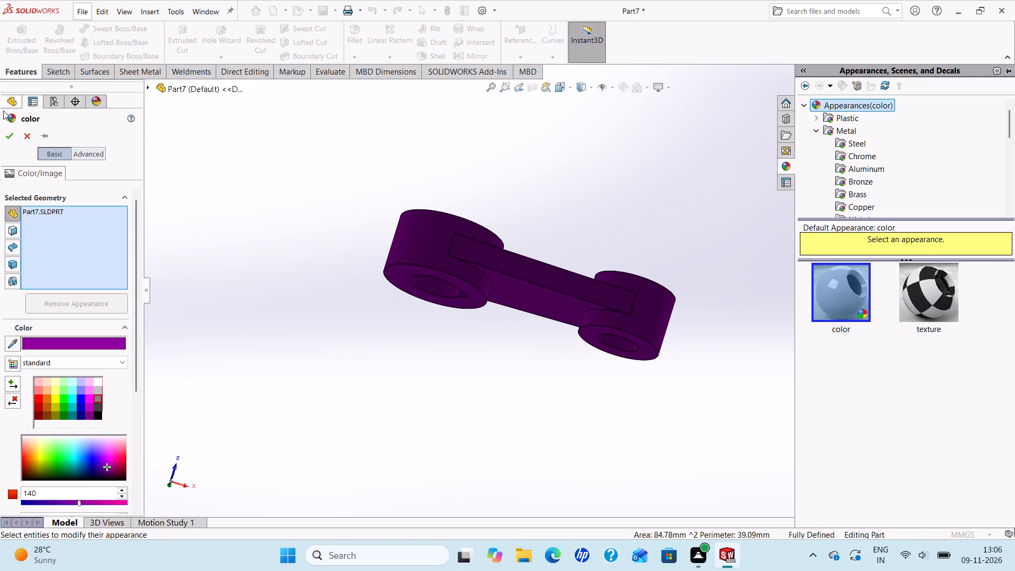
pyautogui.click(8, 136)
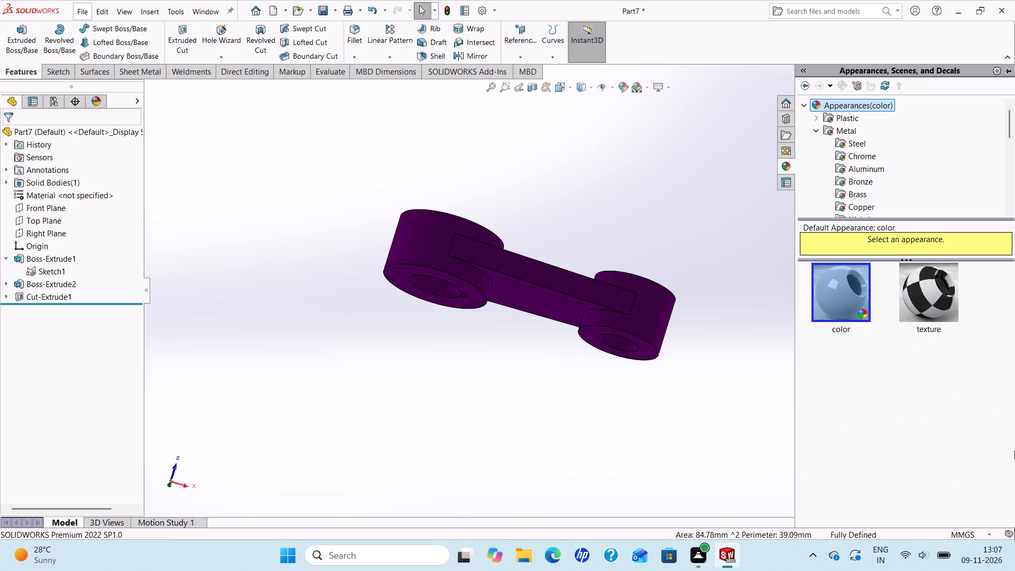
# Inspect the recoloured link from all around, checking both bores, the keyway, the web and its side faces.
pyautogui.moveTo(640, 346); pyautogui.dragTo(638, 346, button='middle')
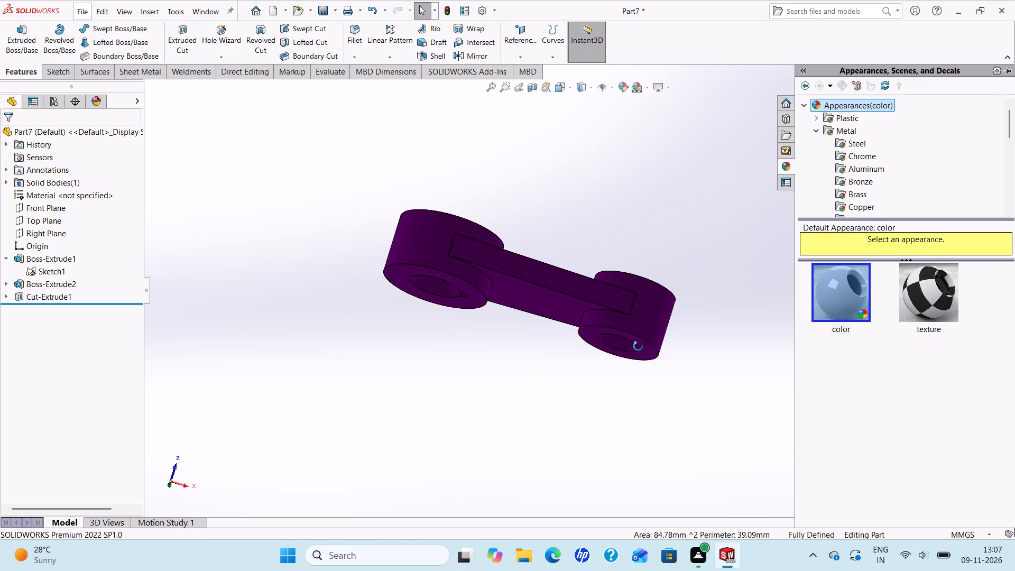
pyautogui.moveTo(638, 346); pyautogui.dragTo(363, 406, button='middle')
pyautogui.scroll(-3, 567, 307)
pyautogui.moveTo(464, 356); pyautogui.dragTo(491, 330, button='middle')
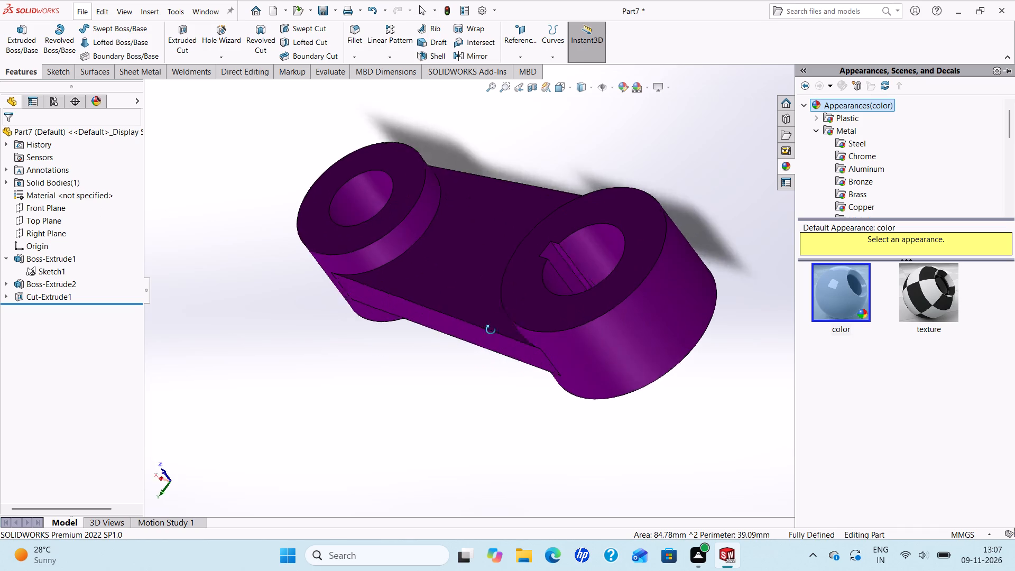
pyautogui.moveTo(491, 330); pyautogui.dragTo(490, 250, button='middle')
pyautogui.scroll(-2, 480, 270)
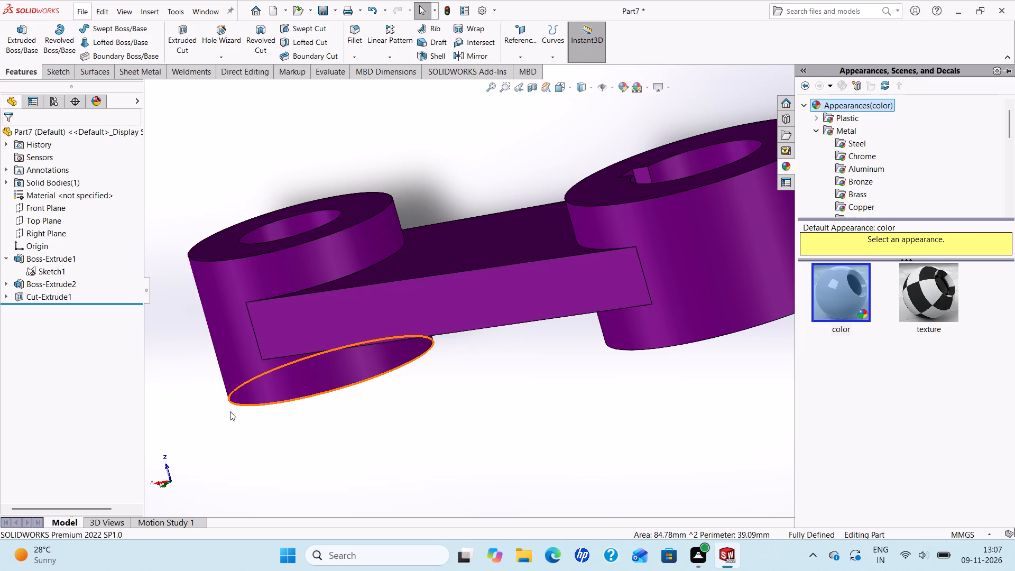
pyautogui.scroll(3, 411, 318)
pyautogui.moveTo(430, 305); pyautogui.dragTo(429, 417, button='middle')
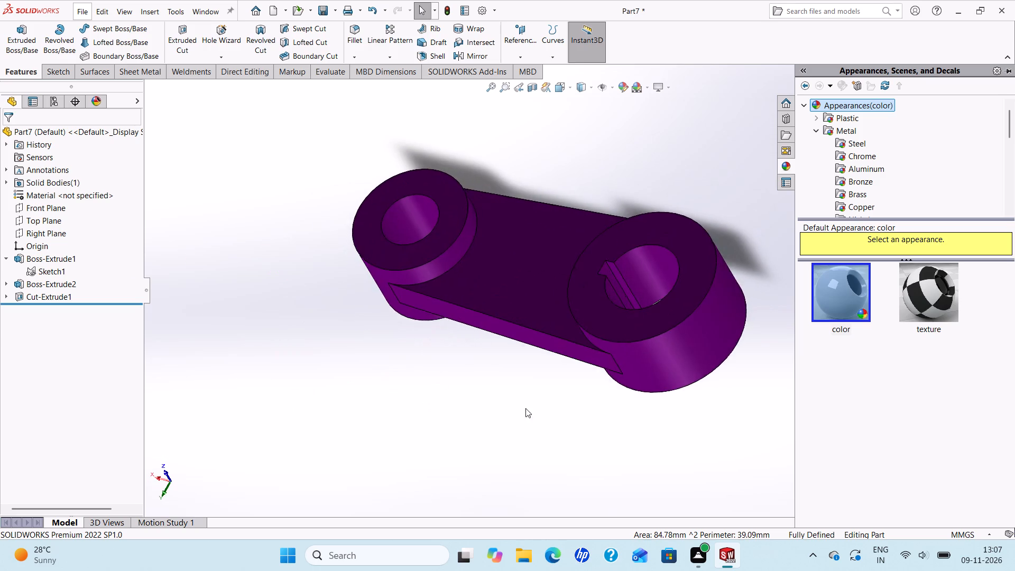
pyautogui.scroll(2, 633, 377)
pyautogui.scroll(-2, 640, 310)
pyautogui.moveTo(555, 316); pyautogui.dragTo(628, 380, button='middle')
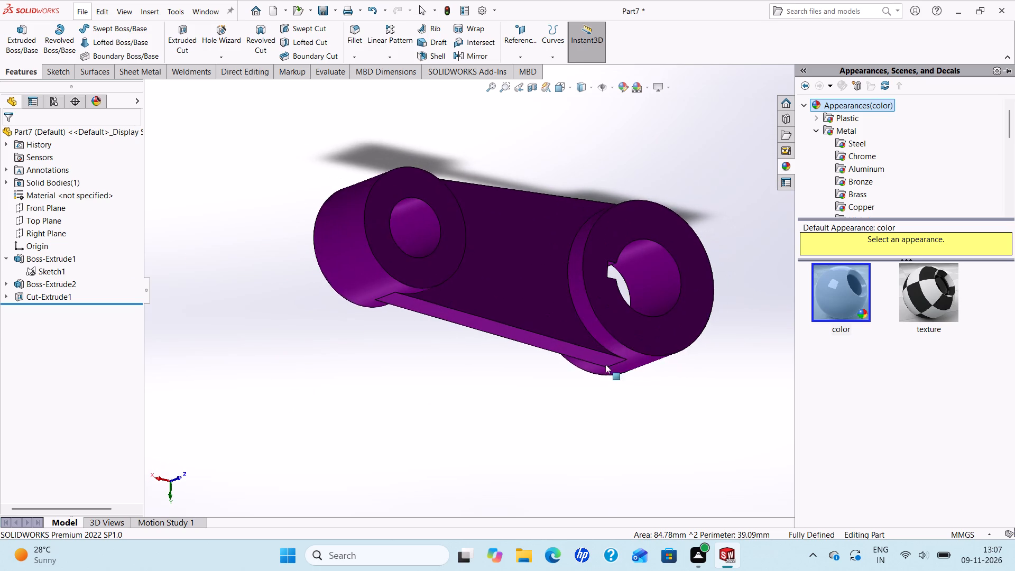
pyautogui.scroll(1, 392, 354)
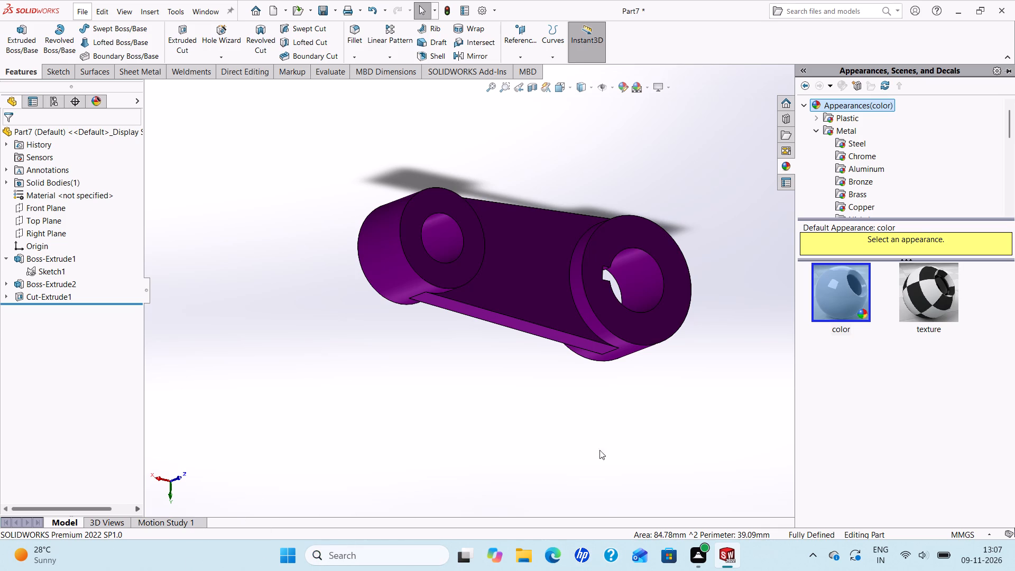
pyautogui.moveTo(670, 401); pyautogui.dragTo(622, 304, button='middle')
pyautogui.click(577, 372)
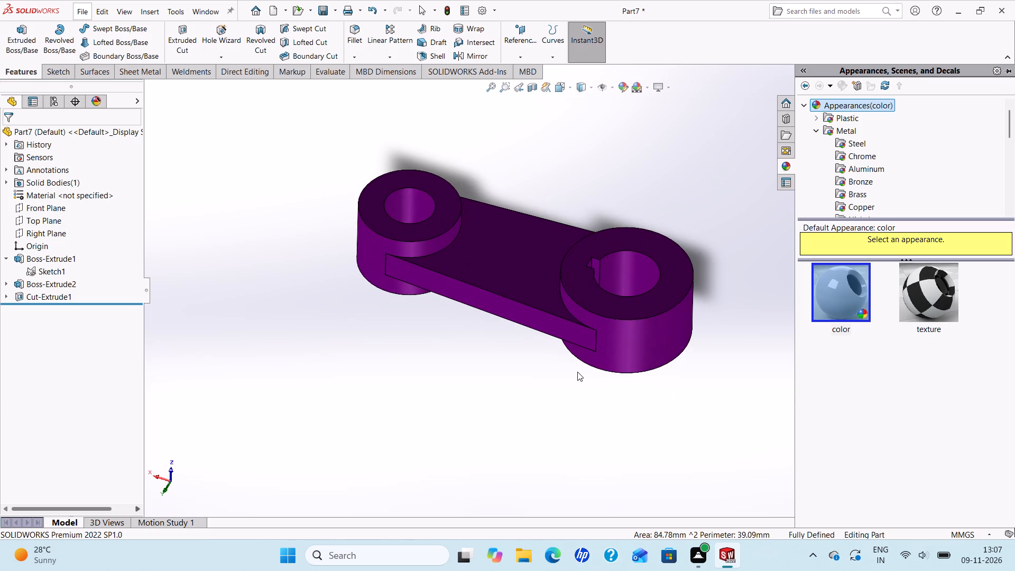
pyautogui.moveTo(728, 339); pyautogui.dragTo(513, 473, button='middle')
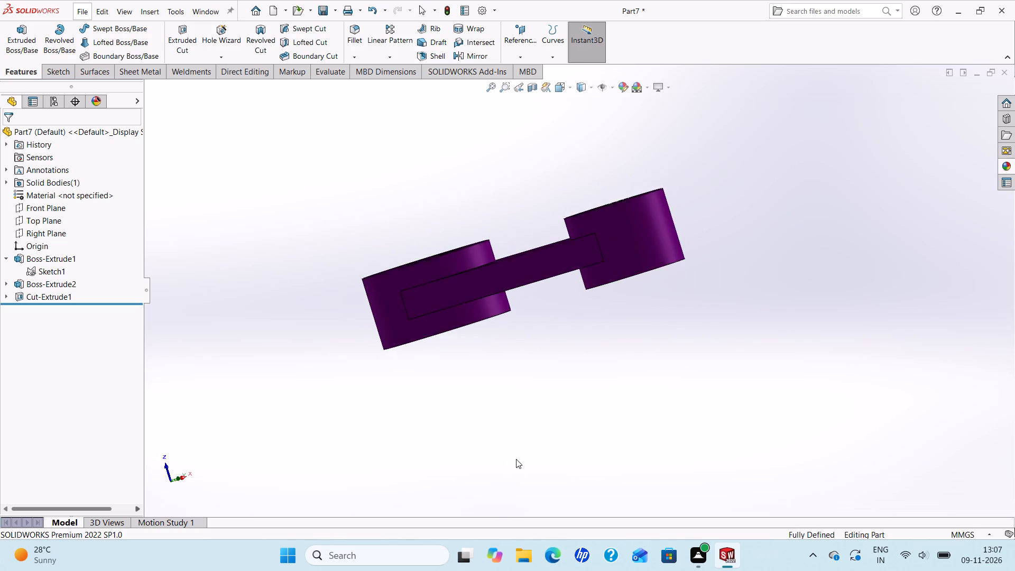
pyautogui.scroll(1, 515, 461)
pyautogui.moveTo(551, 362); pyautogui.dragTo(511, 186, button='middle')
pyautogui.scroll(-2, 540, 232)
pyautogui.moveTo(546, 280); pyautogui.dragTo(542, 275, button='middle')
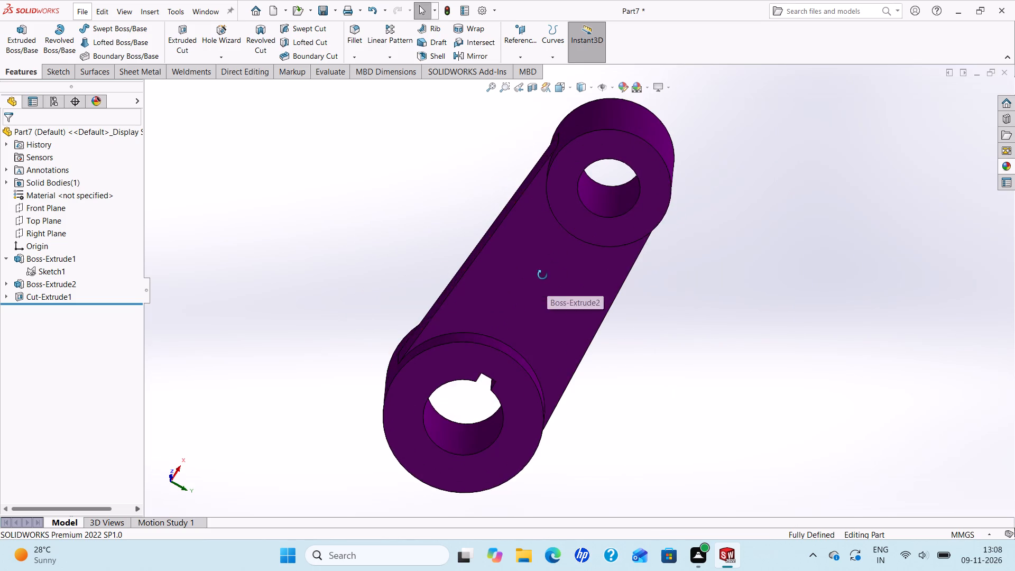
pyautogui.moveTo(542, 275); pyautogui.dragTo(539, 158, button='middle')
pyautogui.scroll(-2, 560, 279)
pyautogui.scroll(2, 574, 338)
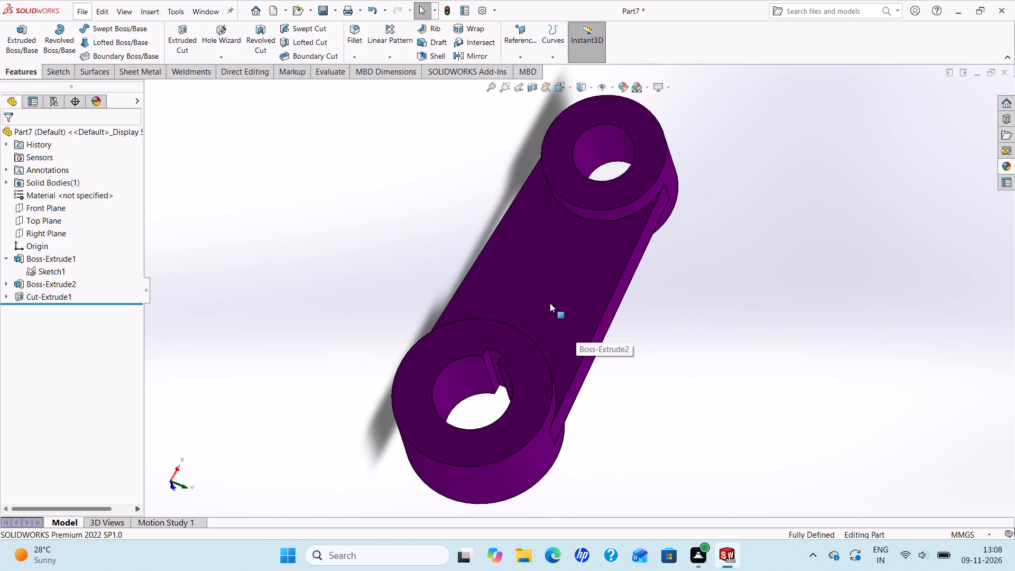
pyautogui.scroll(-1, 634, 233)
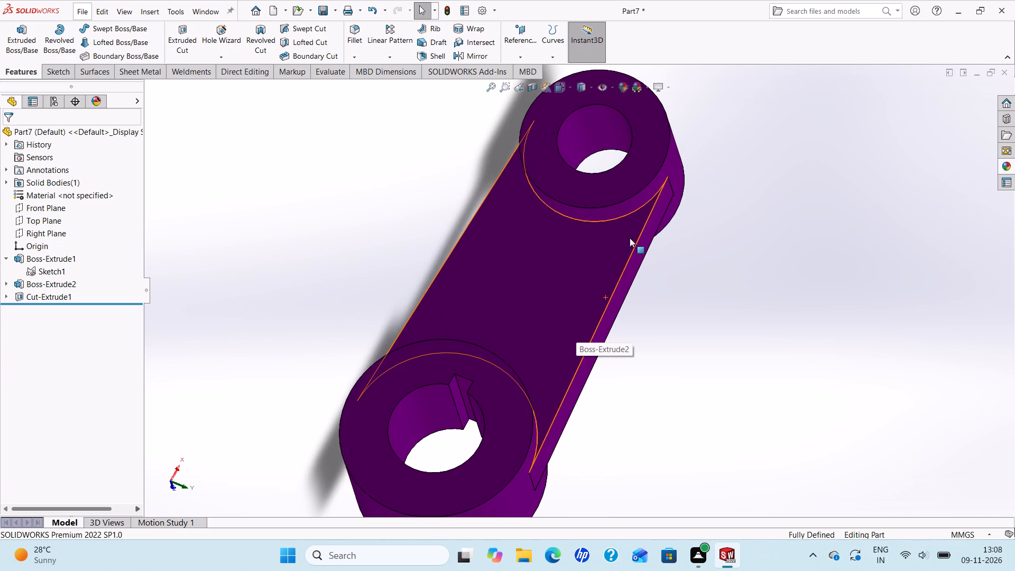
pyautogui.scroll(2, 502, 455)
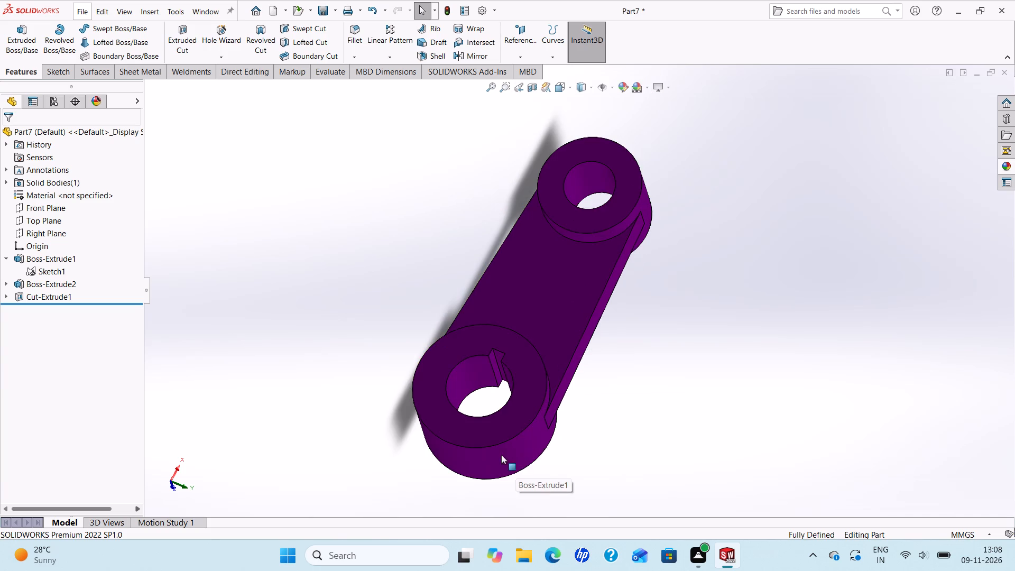
pyautogui.moveTo(545, 434); pyautogui.dragTo(425, 233, button='middle')
pyautogui.scroll(-2, 494, 350)
pyautogui.scroll(2, 499, 359)
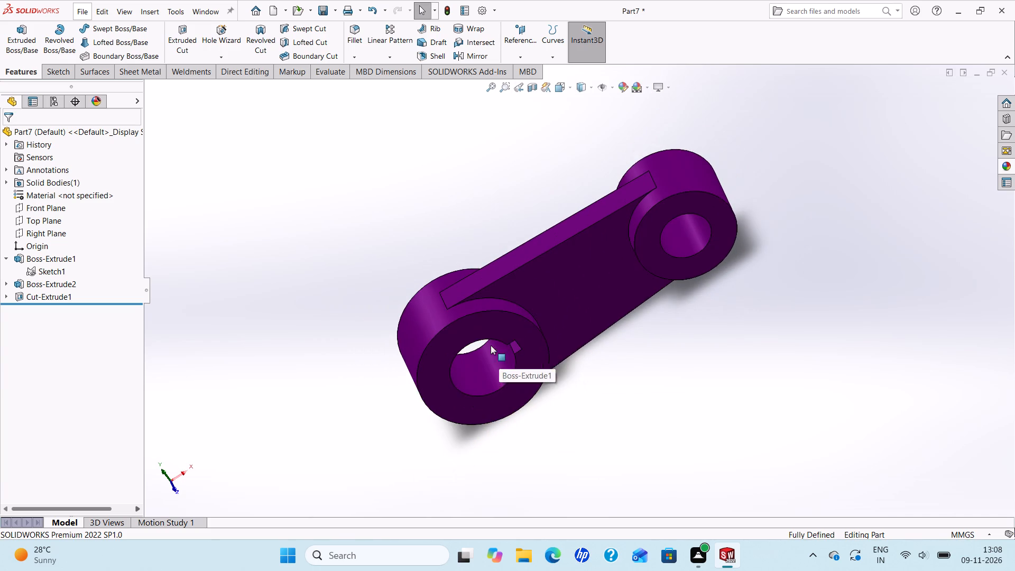
pyautogui.moveTo(644, 369); pyautogui.dragTo(604, 270, button='middle')
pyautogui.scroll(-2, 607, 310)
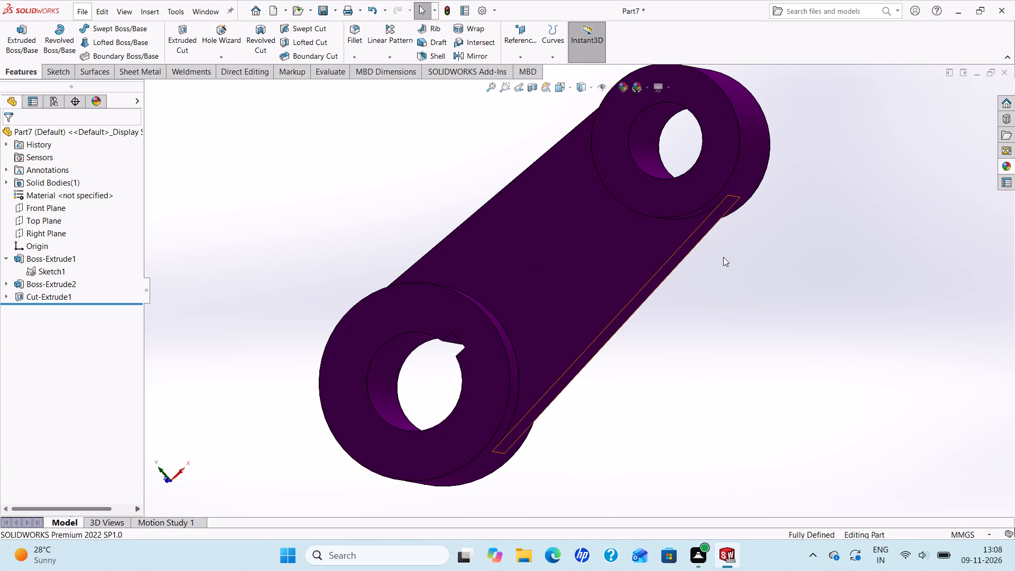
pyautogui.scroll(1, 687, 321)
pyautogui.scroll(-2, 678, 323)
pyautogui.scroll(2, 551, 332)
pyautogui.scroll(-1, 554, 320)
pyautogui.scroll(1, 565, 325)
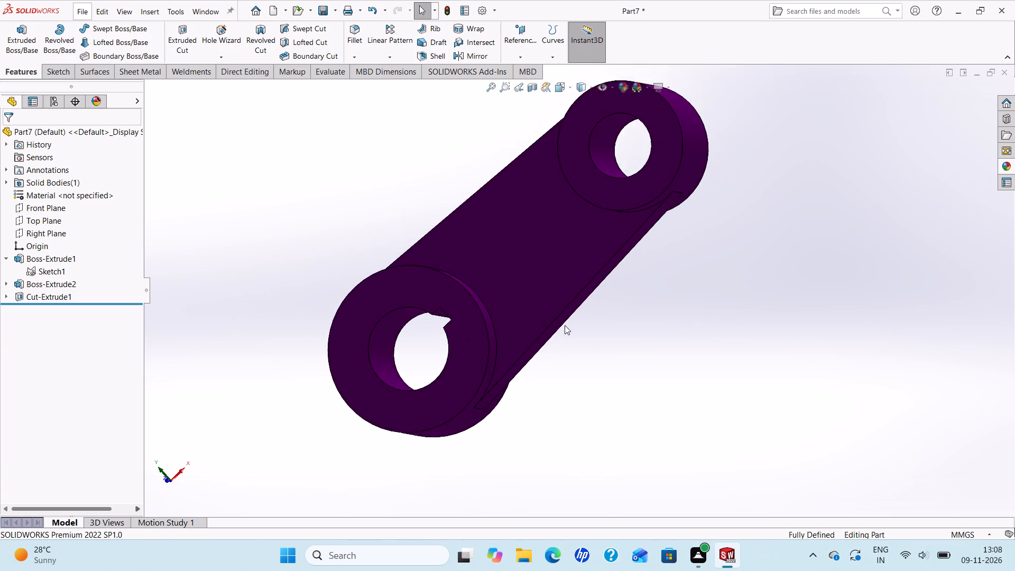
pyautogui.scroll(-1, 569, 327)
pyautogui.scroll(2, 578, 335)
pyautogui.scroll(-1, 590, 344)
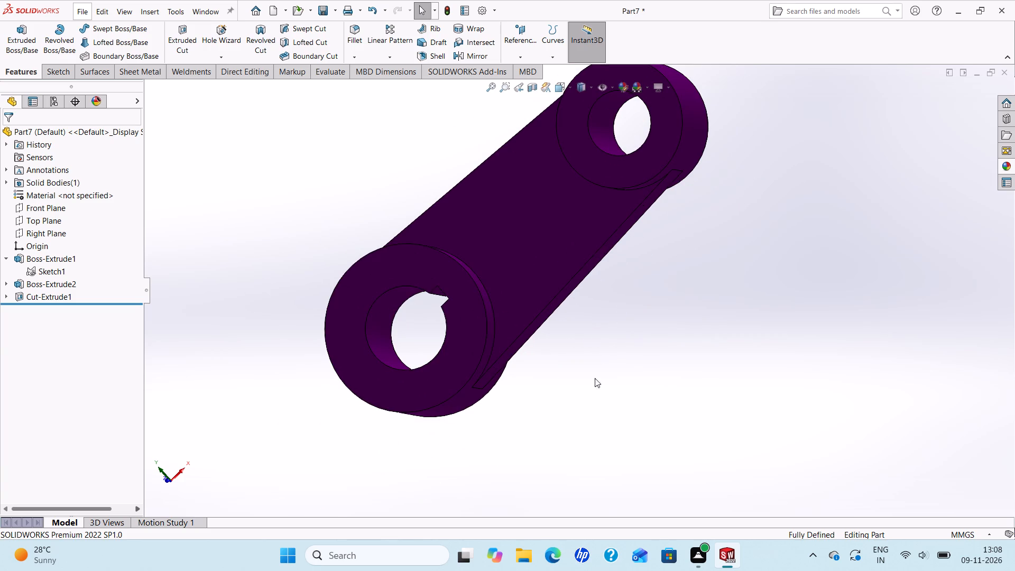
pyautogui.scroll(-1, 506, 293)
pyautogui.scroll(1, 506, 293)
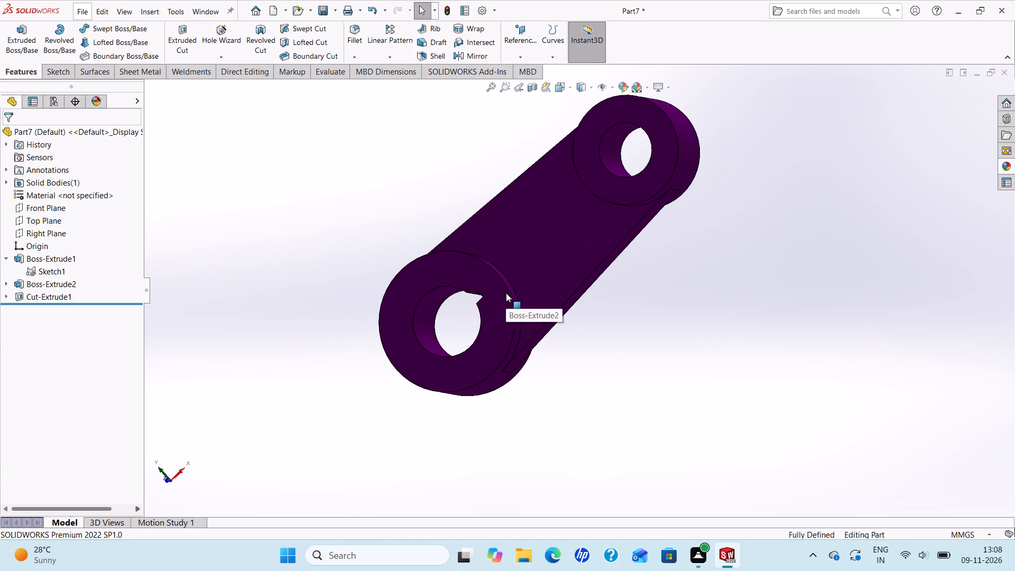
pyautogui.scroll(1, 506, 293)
# Save the part as "butterfly arm" in the Attachments folder of the personal cloud storage, as a SOLIDWORKS Part.
pyautogui.hotkey('ctrl', 's')
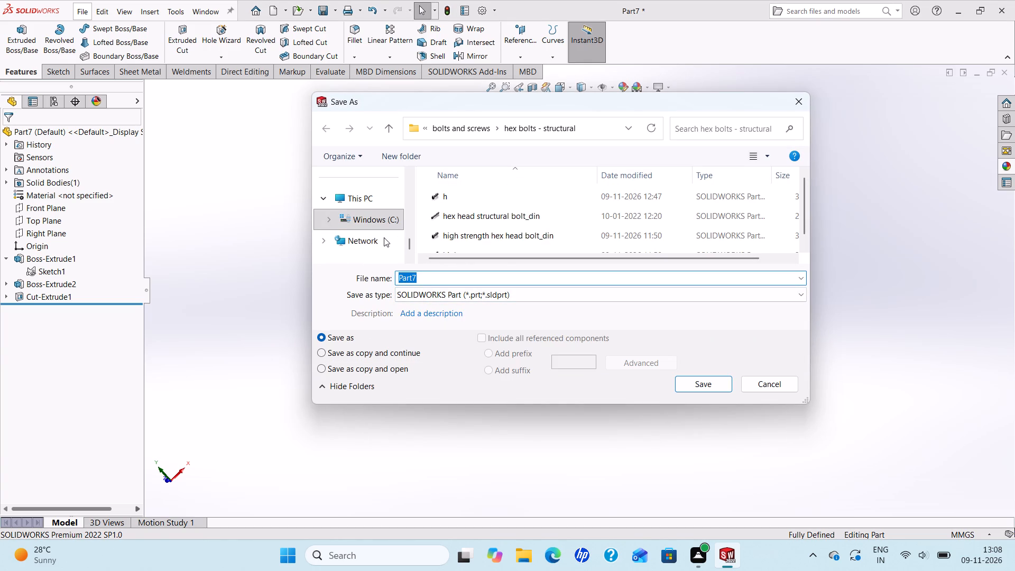
pyautogui.scroll(9, 408, 228)
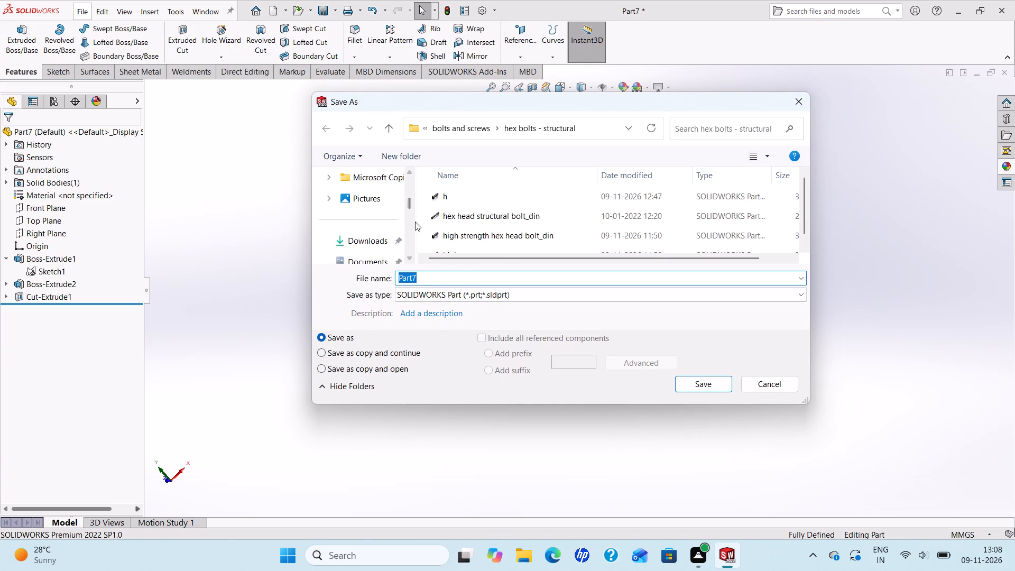
pyautogui.scroll(9, 415, 222)
pyautogui.click(366, 223)
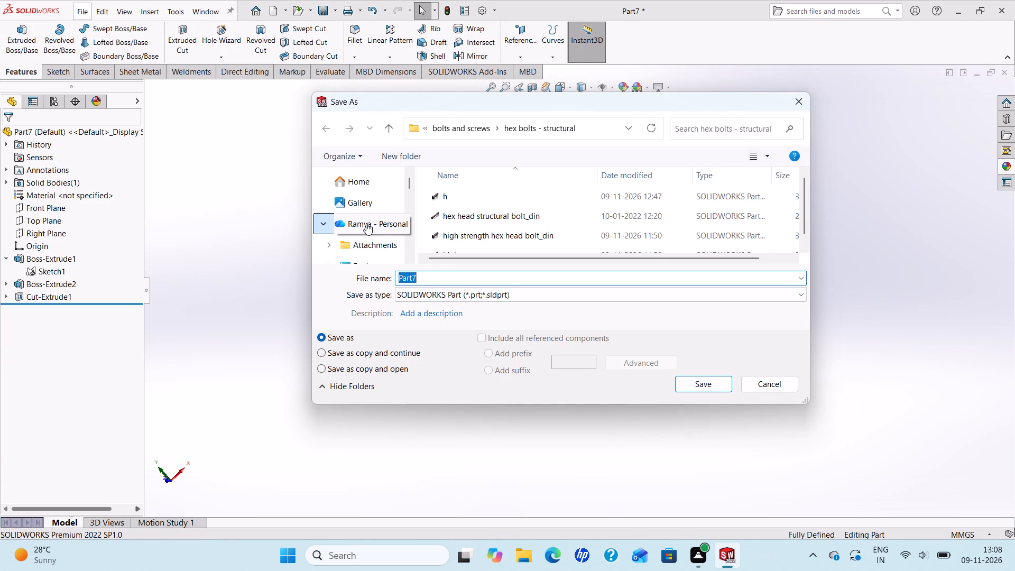
pyautogui.click(358, 245)
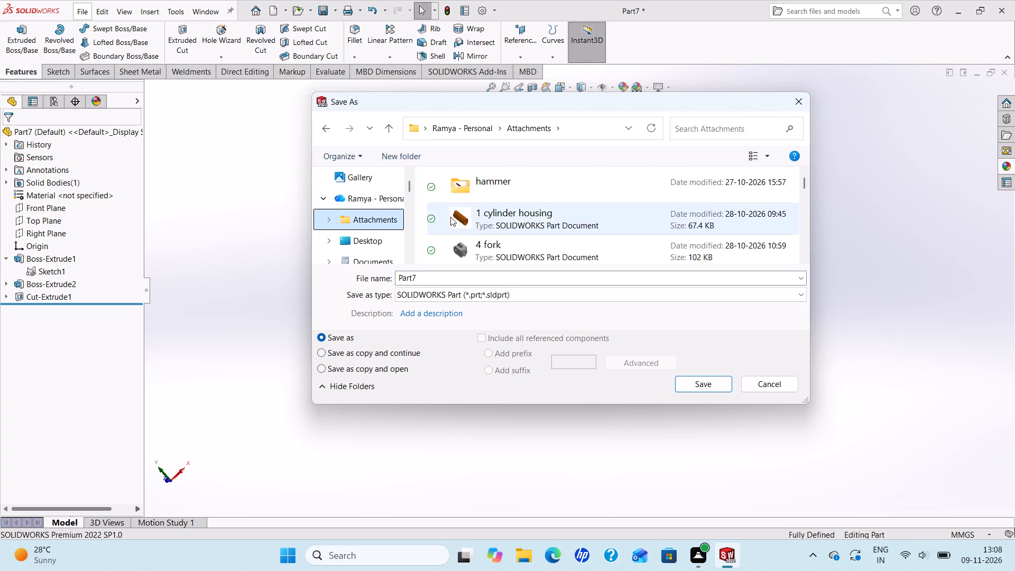
pyautogui.moveTo(432, 278); pyautogui.dragTo(355, 278)
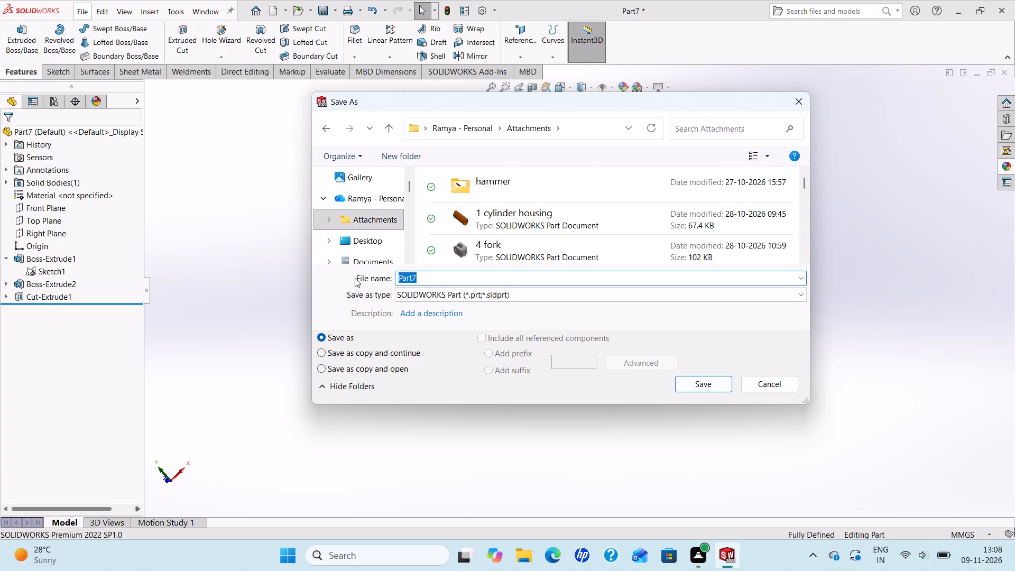
pyautogui.press('BackSpace')
pyautogui.write('bu')
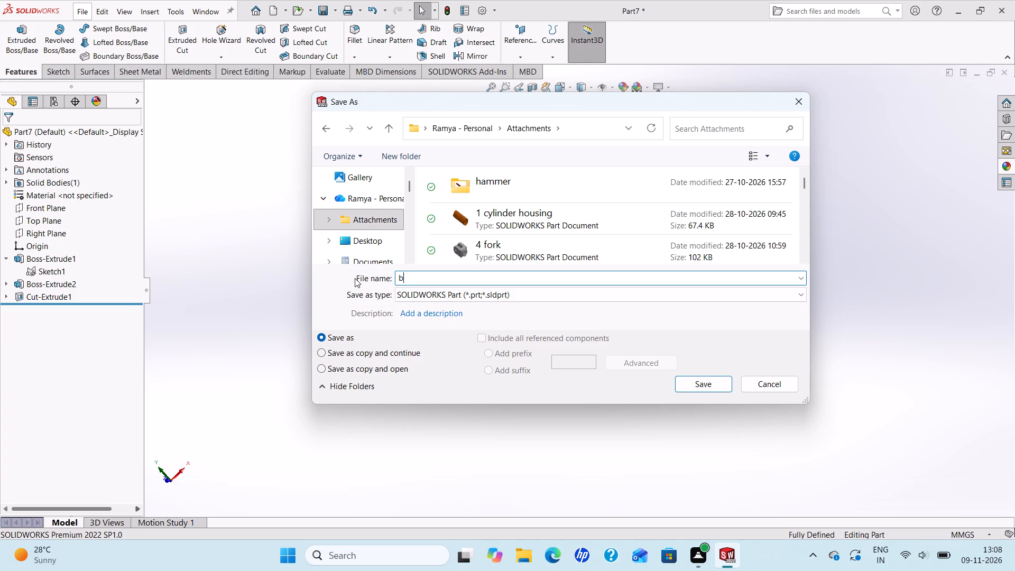
pyautogui.write('tter')
pyautogui.write('fly arm')
pyautogui.click(696, 388)
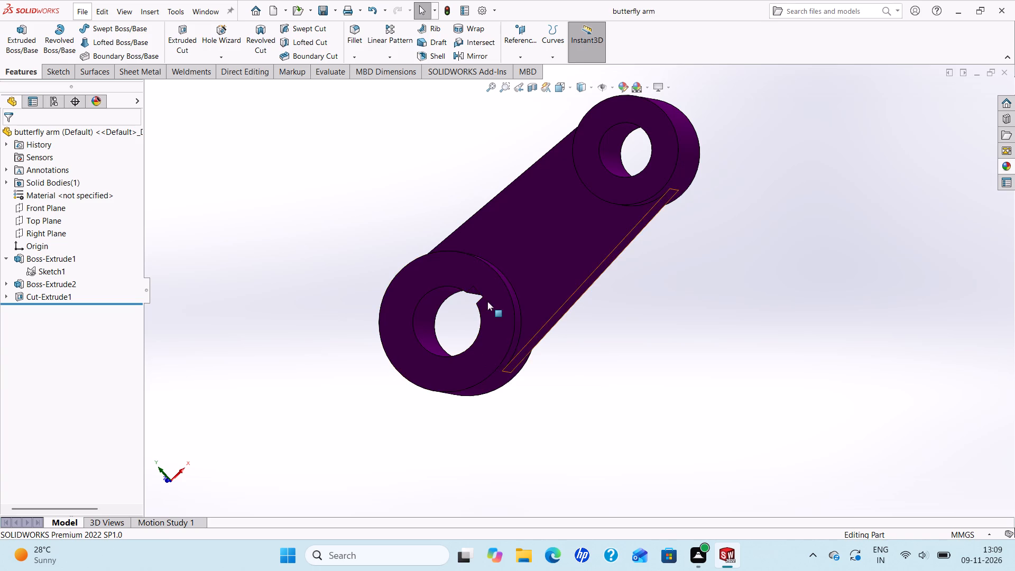
# Inspect the saved butterfly arm from several angles, looking closely at the keyed boss, its bore and the web.
pyautogui.scroll(2, 530, 275)
pyautogui.moveTo(558, 296); pyautogui.dragTo(295, 253, button='middle')
pyautogui.scroll(-1, 625, 275)
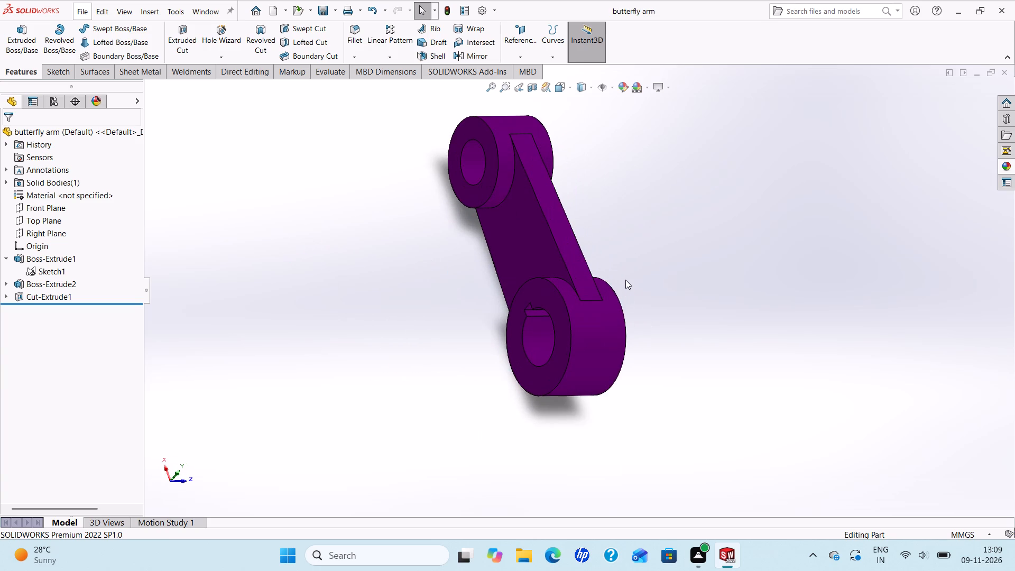
pyautogui.scroll(-1, 625, 280)
pyautogui.scroll(1, 582, 310)
pyautogui.scroll(-3, 653, 287)
pyautogui.scroll(2, 597, 292)
pyautogui.scroll(-2, 545, 291)
pyautogui.scroll(2, 527, 307)
pyautogui.scroll(-2, 466, 316)
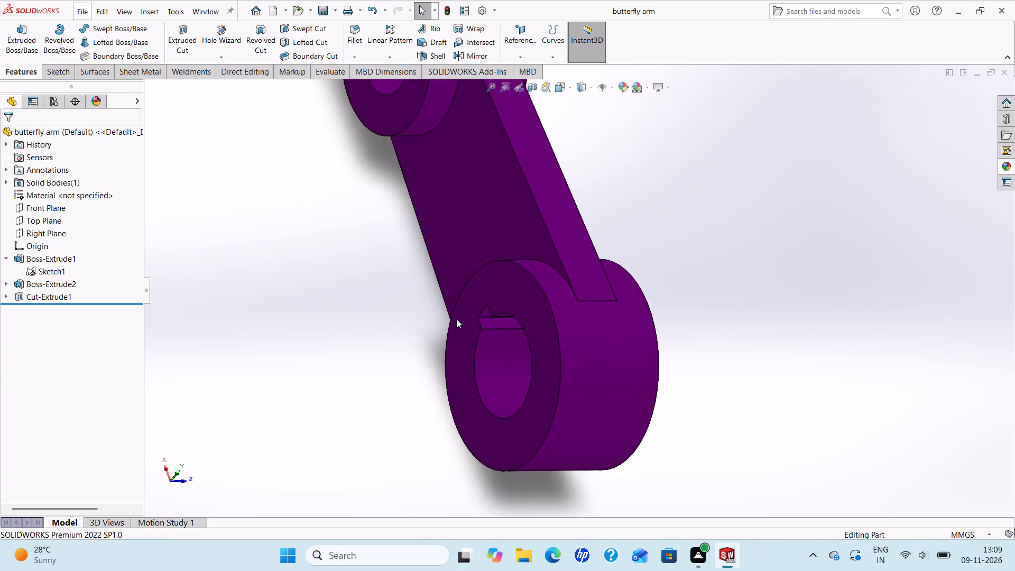
pyautogui.scroll(-3, 456, 319)
pyautogui.scroll(7, 496, 322)
pyautogui.scroll(-4, 690, 295)
pyautogui.scroll(1, 602, 324)
pyautogui.scroll(-3, 592, 341)
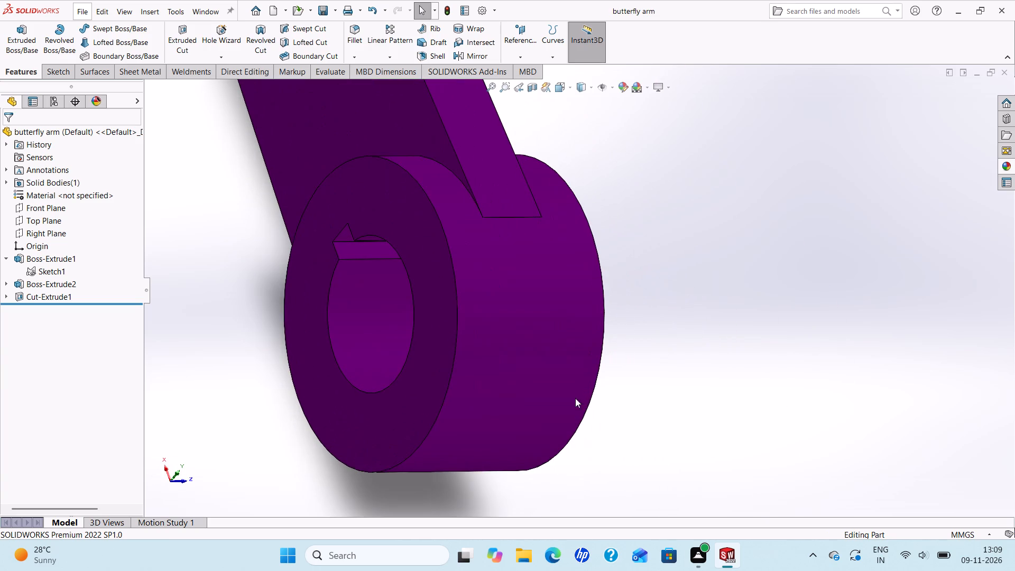
pyautogui.scroll(2, 340, 246)
pyautogui.scroll(-1, 501, 293)
pyautogui.moveTo(508, 290); pyautogui.dragTo(490, 282, button='middle')
pyautogui.scroll(1, 506, 288)
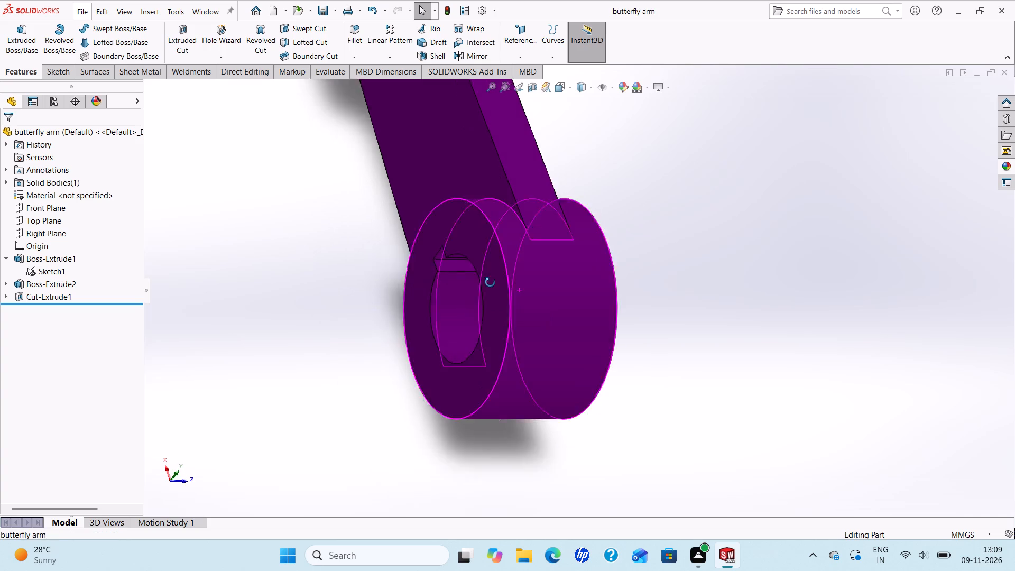
pyautogui.moveTo(490, 282); pyautogui.dragTo(245, 215, button='middle')
pyautogui.scroll(3, 352, 191)
pyautogui.moveTo(475, 211); pyautogui.dragTo(558, 269, button='middle')
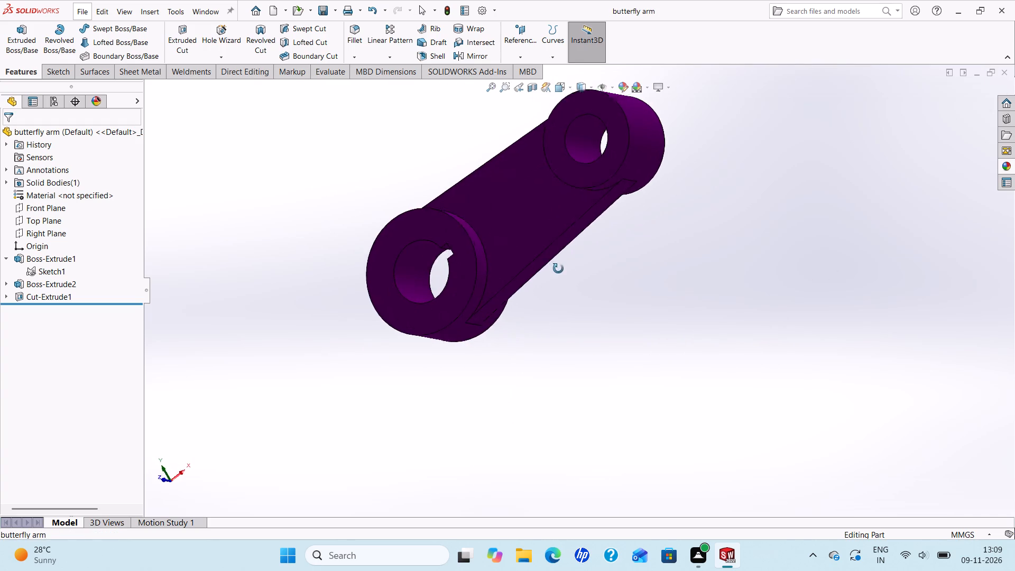
pyautogui.moveTo(558, 269); pyautogui.dragTo(563, 270, button='middle')
pyautogui.scroll(2, 563, 239)
pyautogui.scroll(-2, 556, 224)
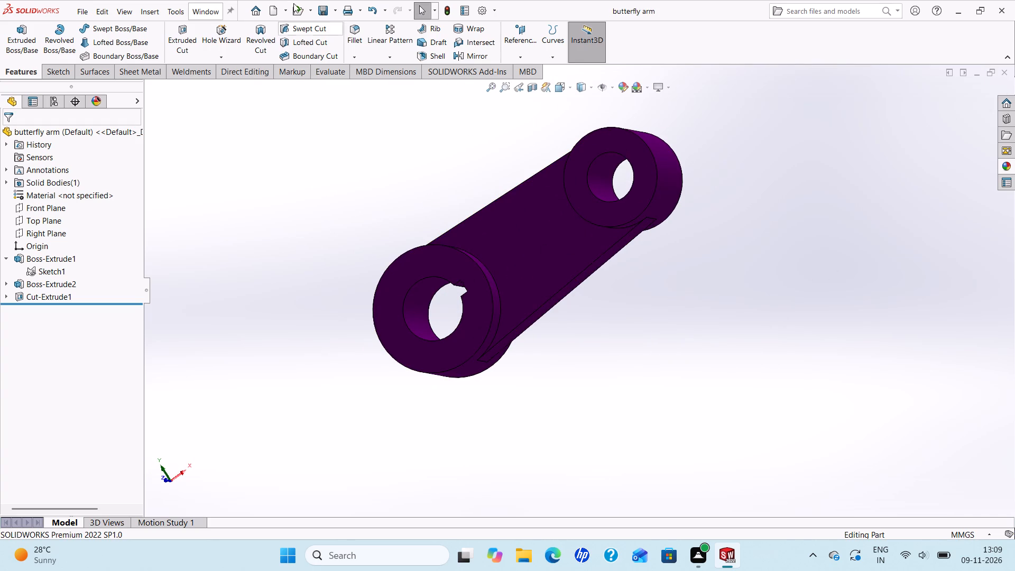
# Create a new part document and start a sketch on the Front Plane.
pyautogui.click(272, 8)
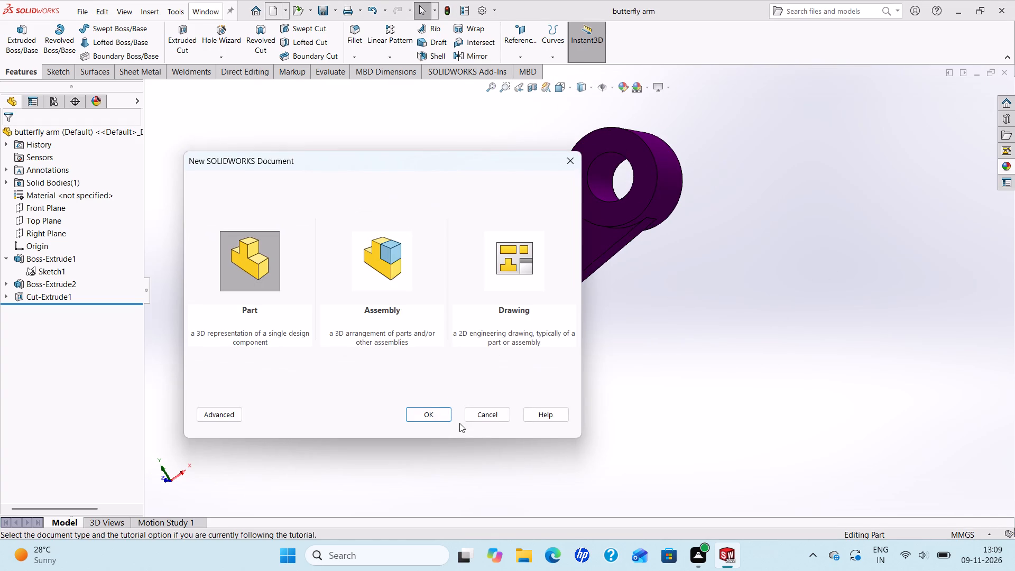
pyautogui.click(439, 410)
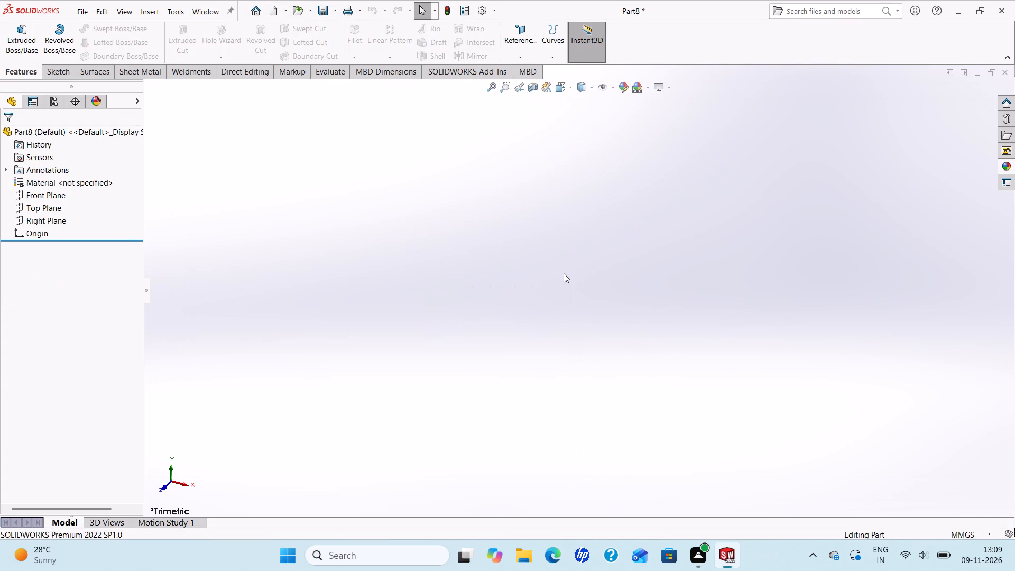
pyautogui.click(27, 194)
pyautogui.click(34, 177)
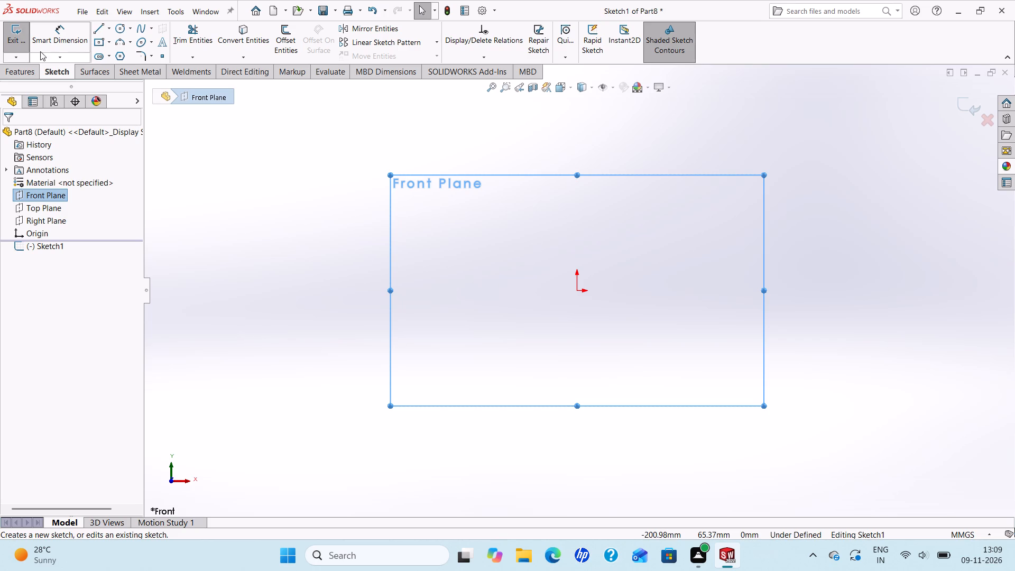
# Sketch two concentric circles centred on the origin, with radii of about 22 mm and 41 mm.
pyautogui.click(115, 31)
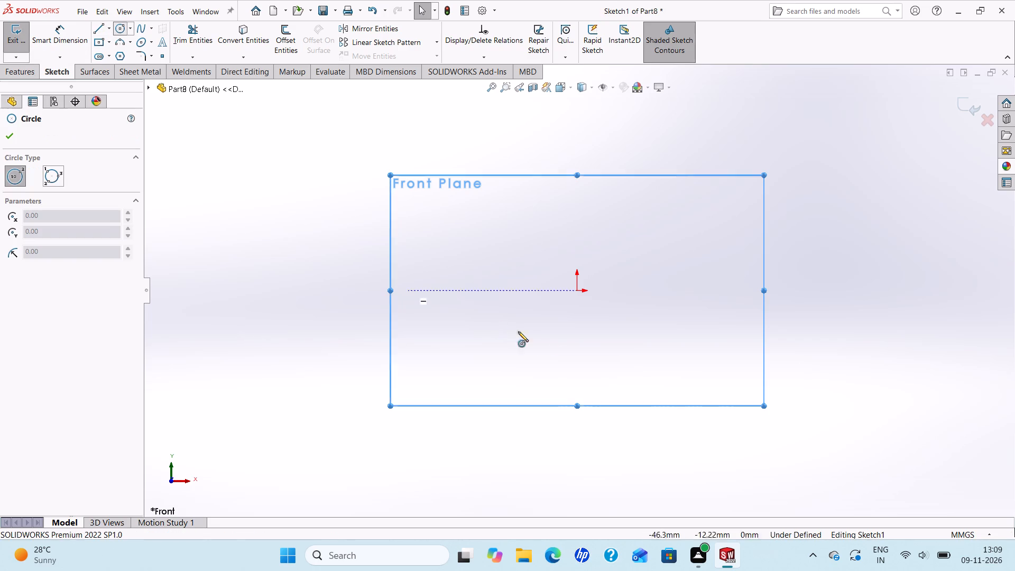
pyautogui.click(579, 293)
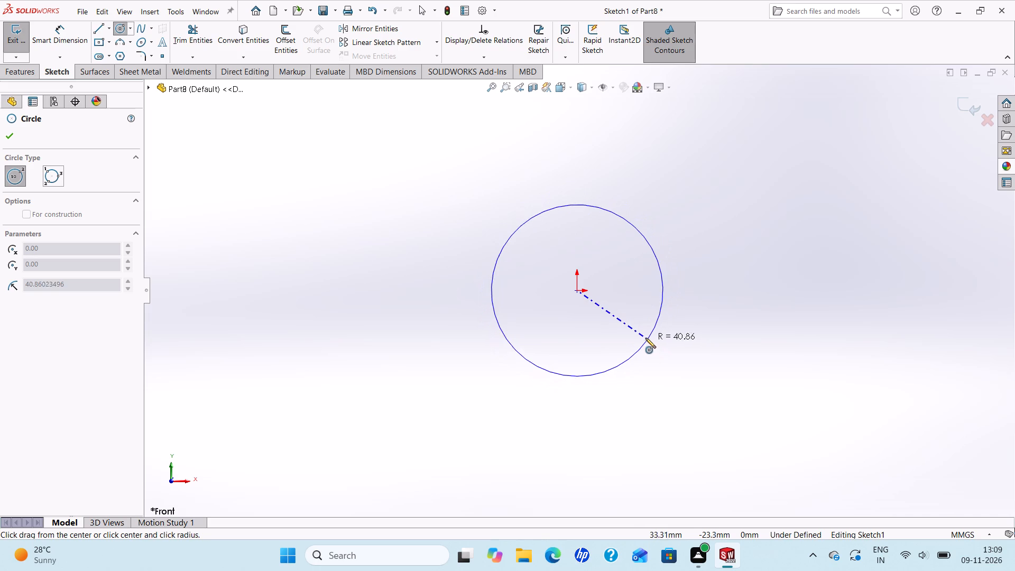
pyautogui.click(614, 318)
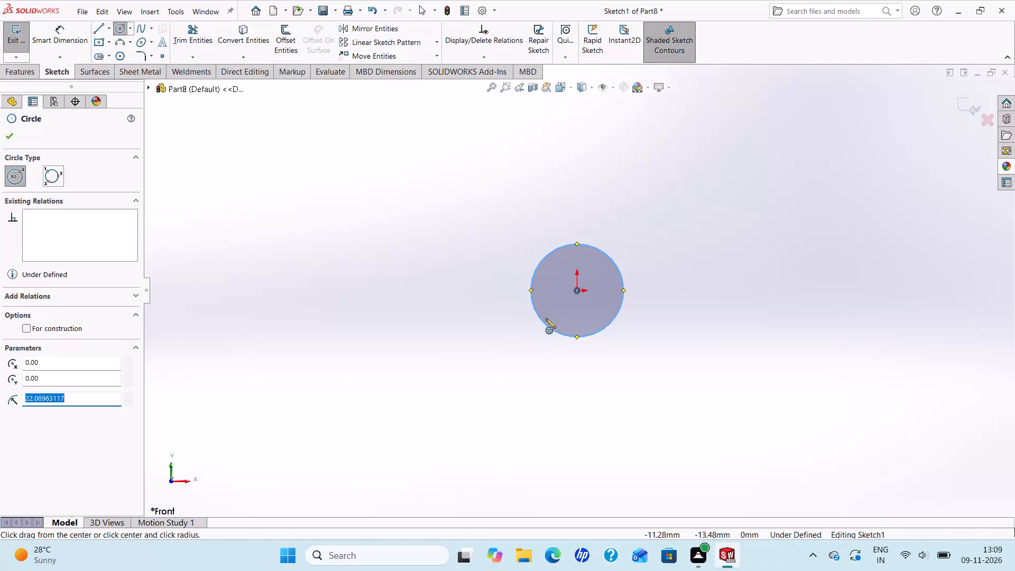
pyautogui.click(576, 288)
pyautogui.click(637, 352)
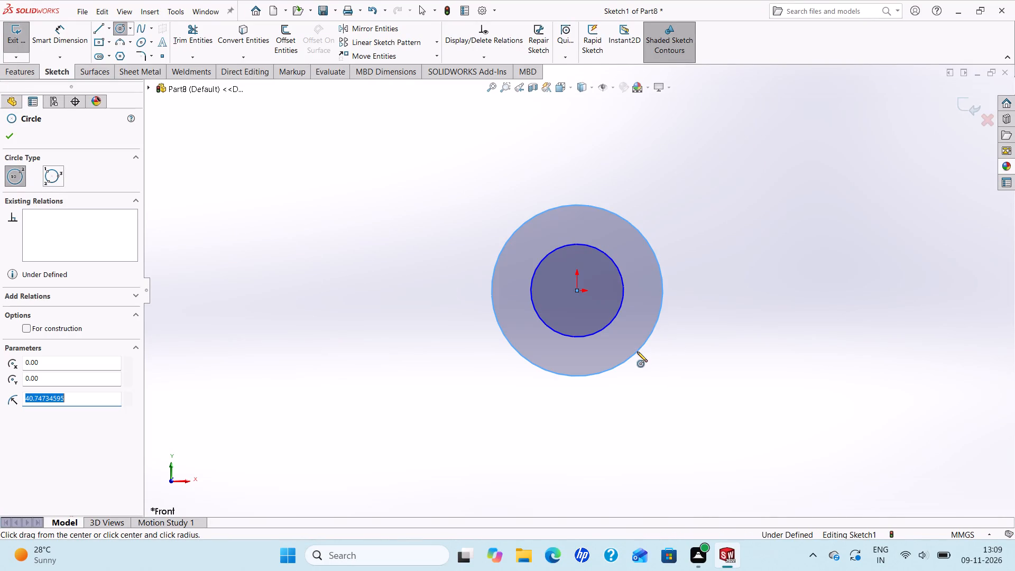
pyautogui.rightClick(637, 352)
pyautogui.click(663, 357)
pyautogui.scroll(2, 672, 250)
pyautogui.scroll(-1, 664, 254)
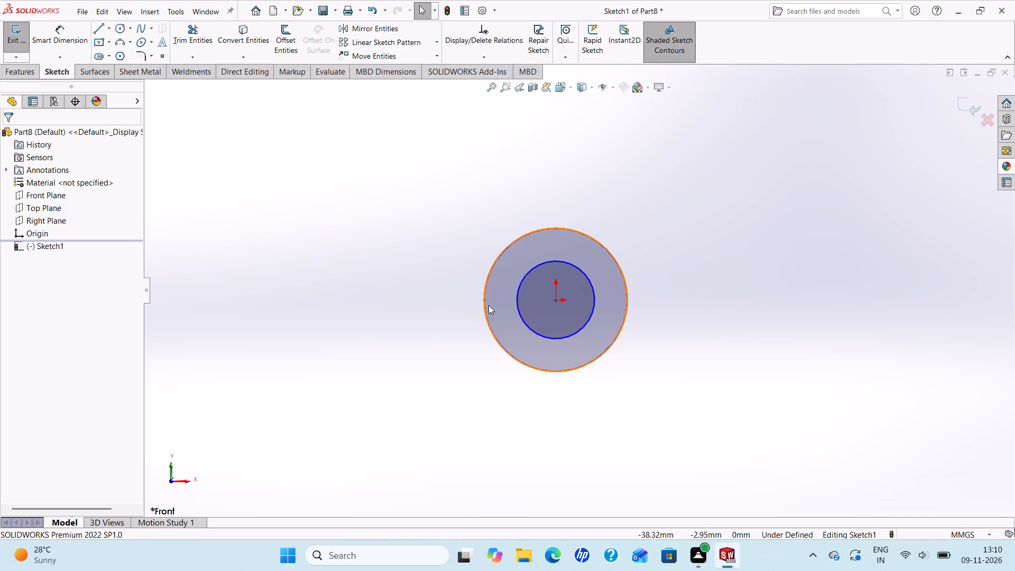
# Delete the smaller inner circle from the sketch.
pyautogui.click(586, 271)
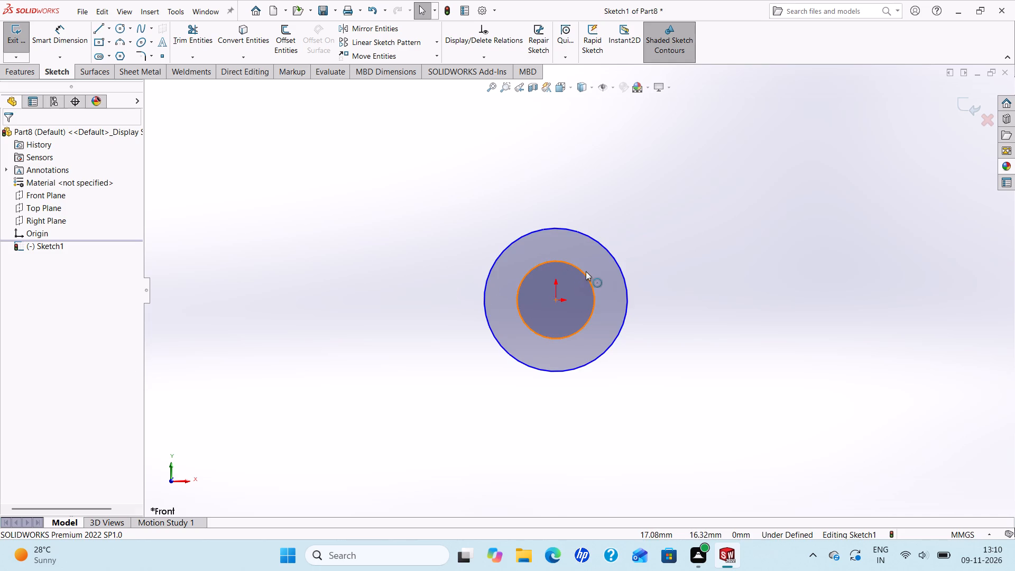
pyautogui.press('Delete')
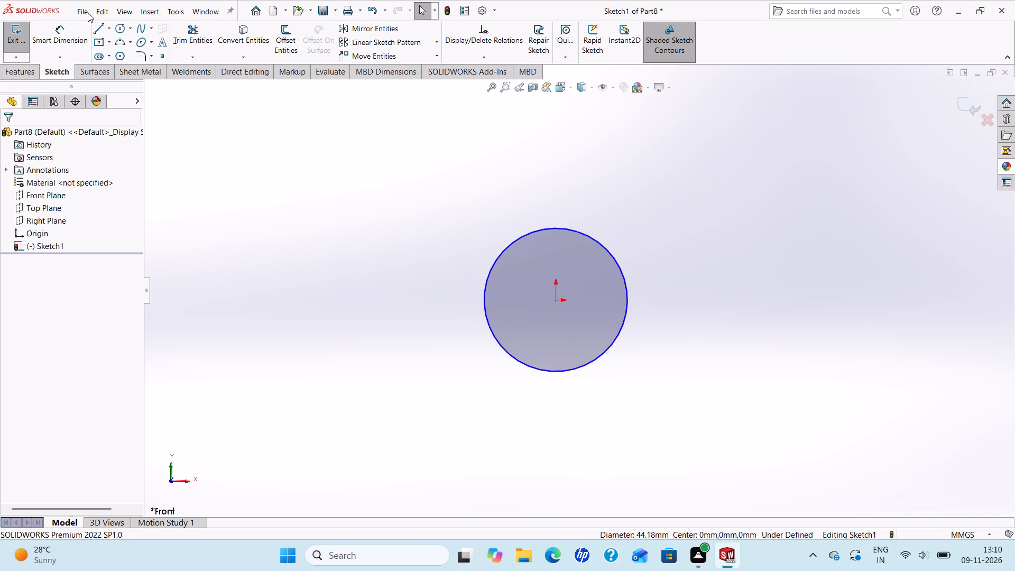
# Dimension the remaining circle centred on the origin to a diameter of 205 mm.
pyautogui.click(62, 44)
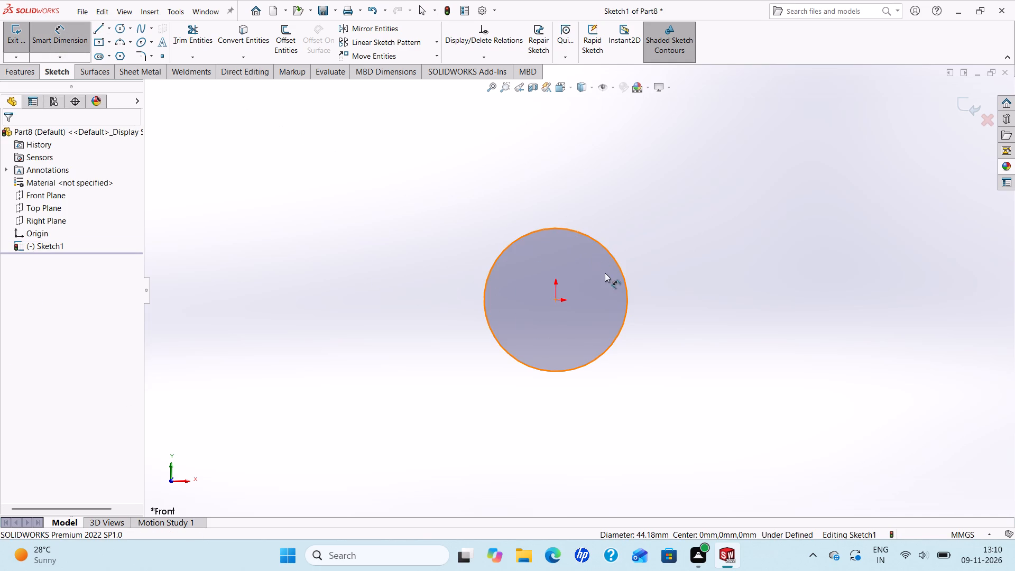
pyautogui.click(615, 260)
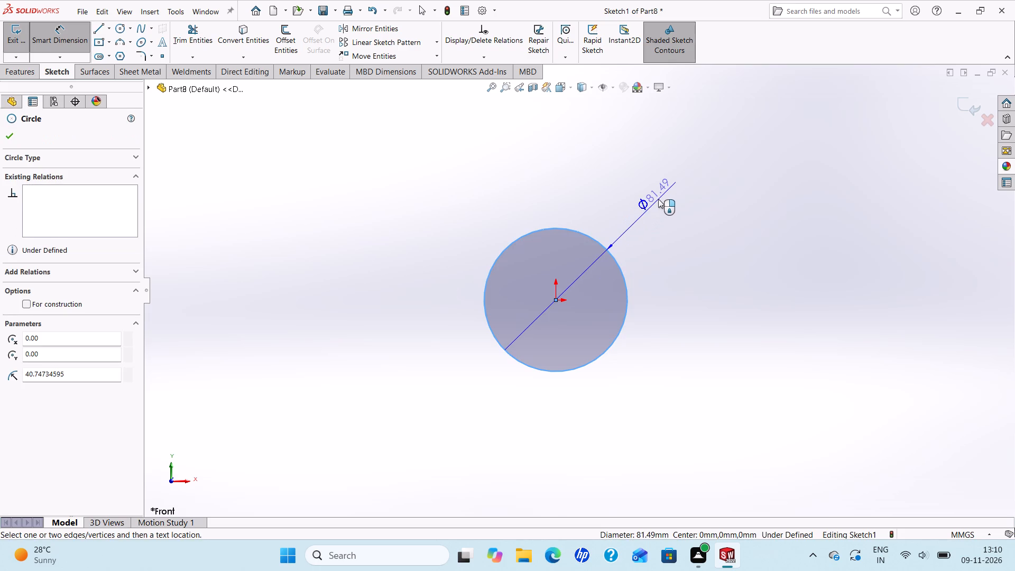
pyautogui.click(658, 199)
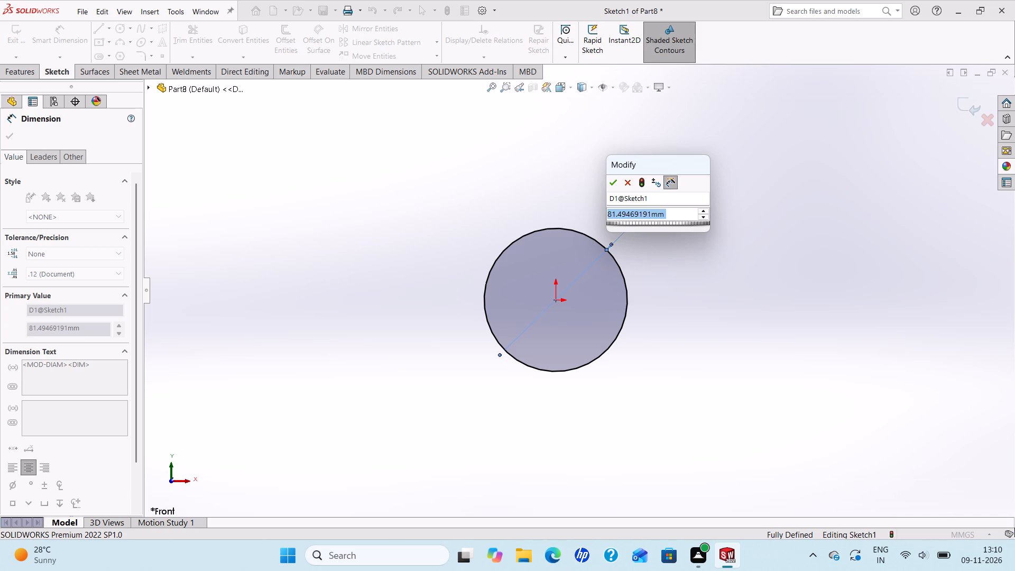
pyautogui.write('205')
pyautogui.press('Return')
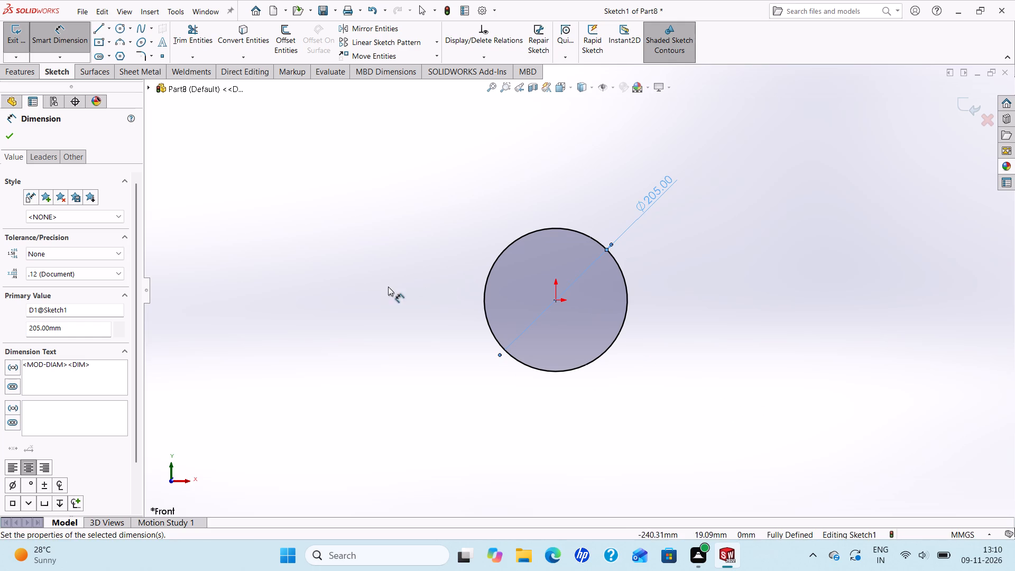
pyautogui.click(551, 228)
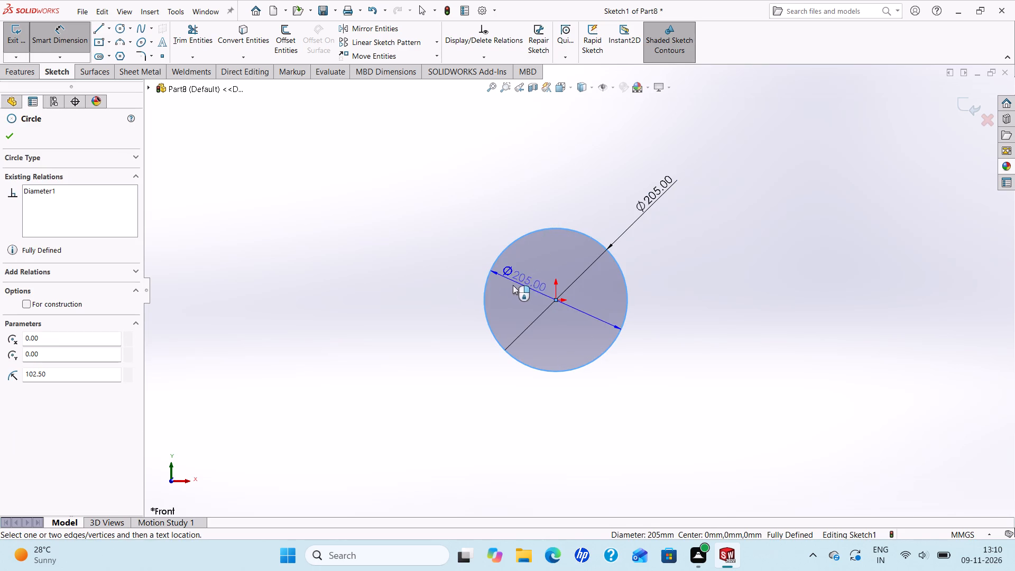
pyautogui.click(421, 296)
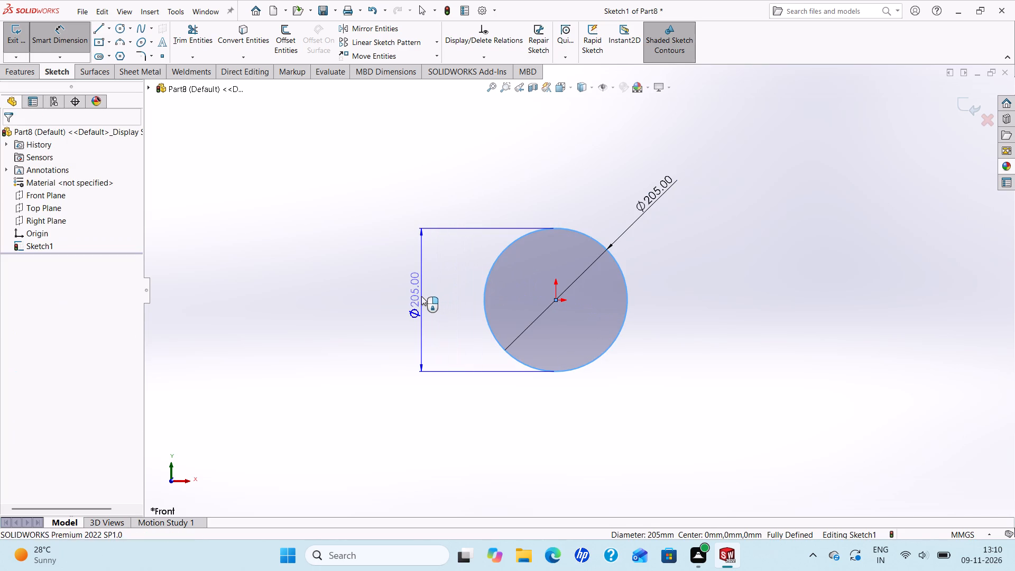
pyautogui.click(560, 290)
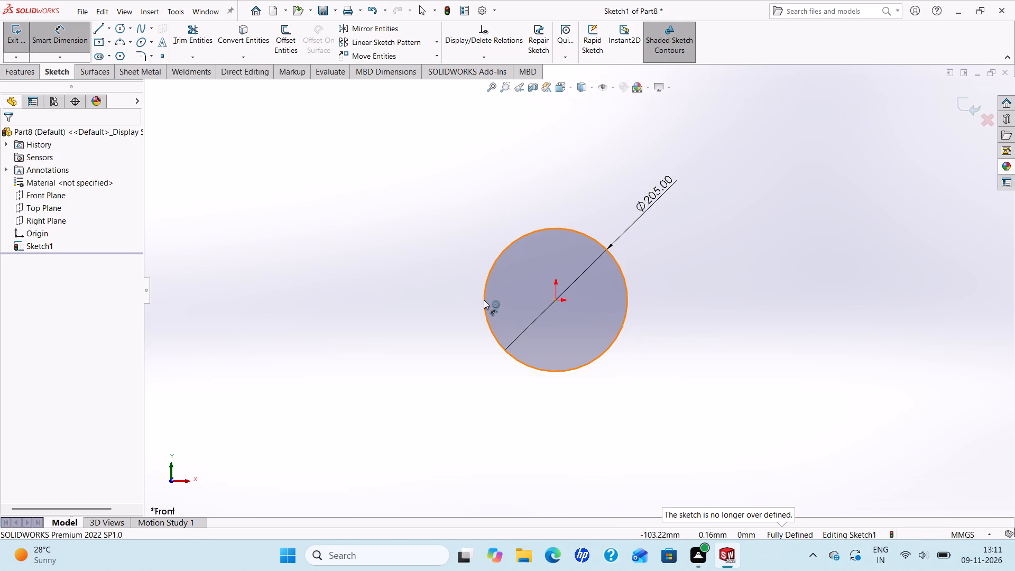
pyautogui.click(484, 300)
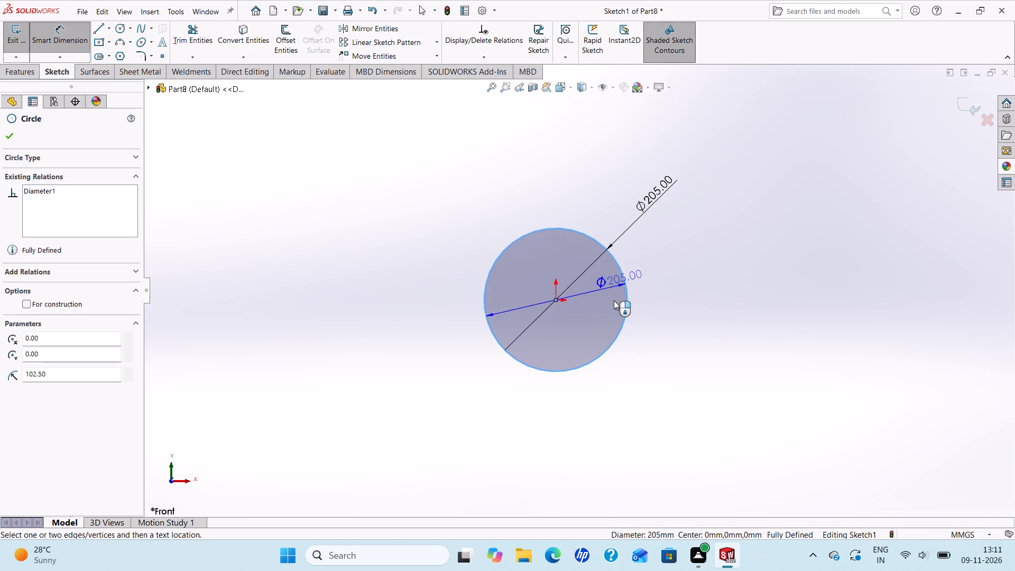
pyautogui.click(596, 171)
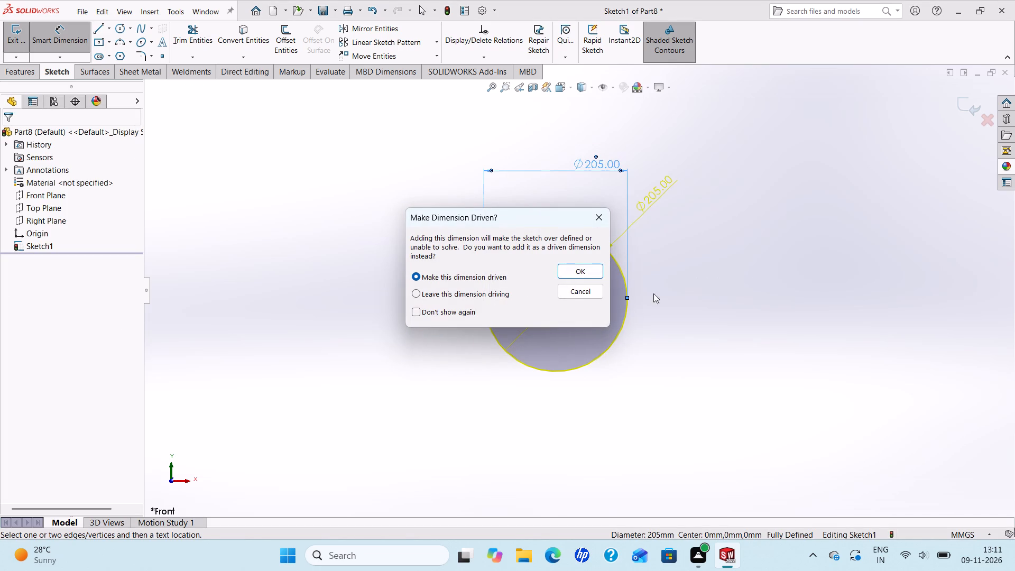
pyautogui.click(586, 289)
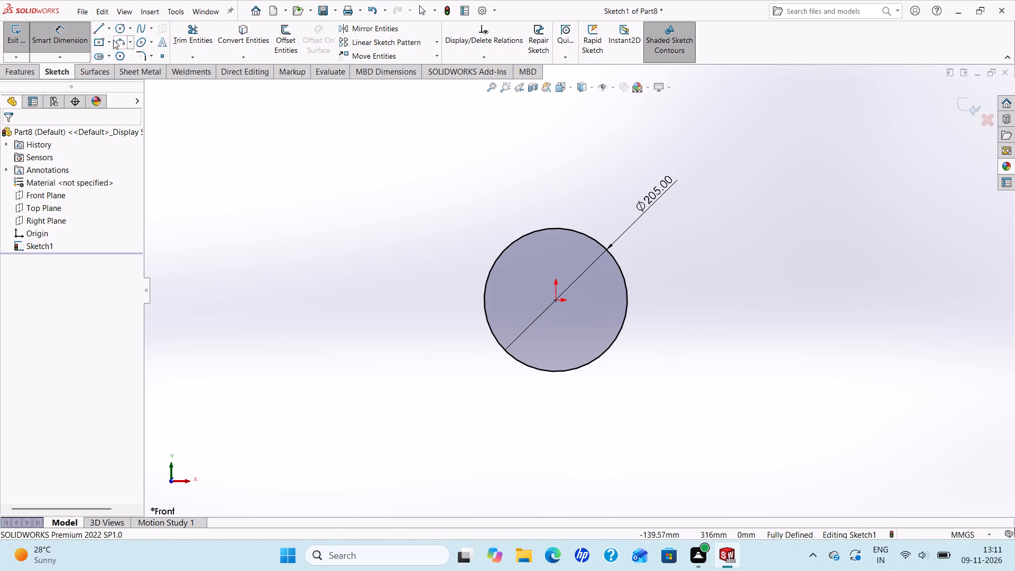
# Sketch two small circles level with the origin inside the large circle, centred about 53 mm left and 66 mm right of it, radii about 14 and 19 mm.
pyautogui.click(117, 26)
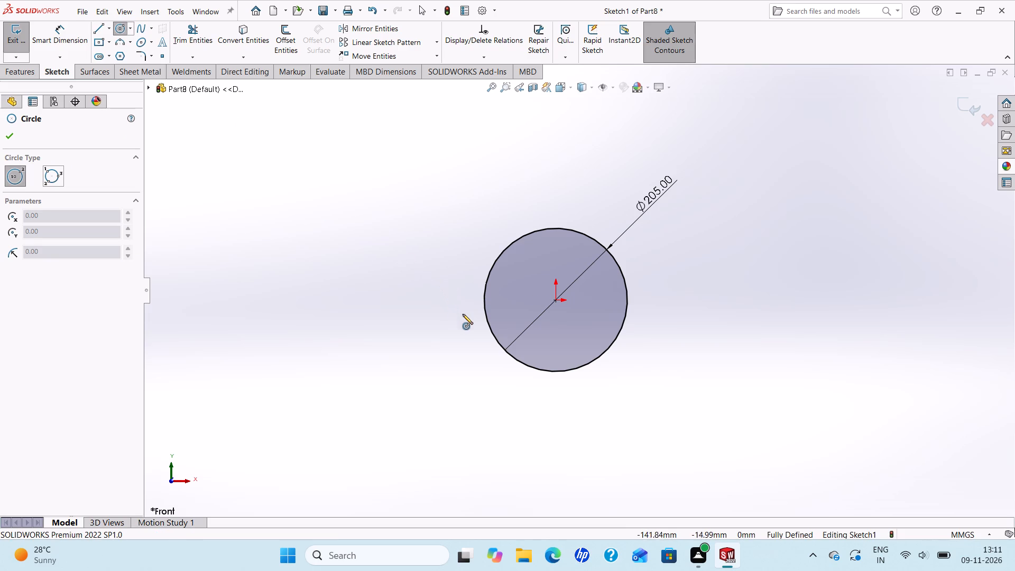
pyautogui.click(519, 301)
pyautogui.click(525, 307)
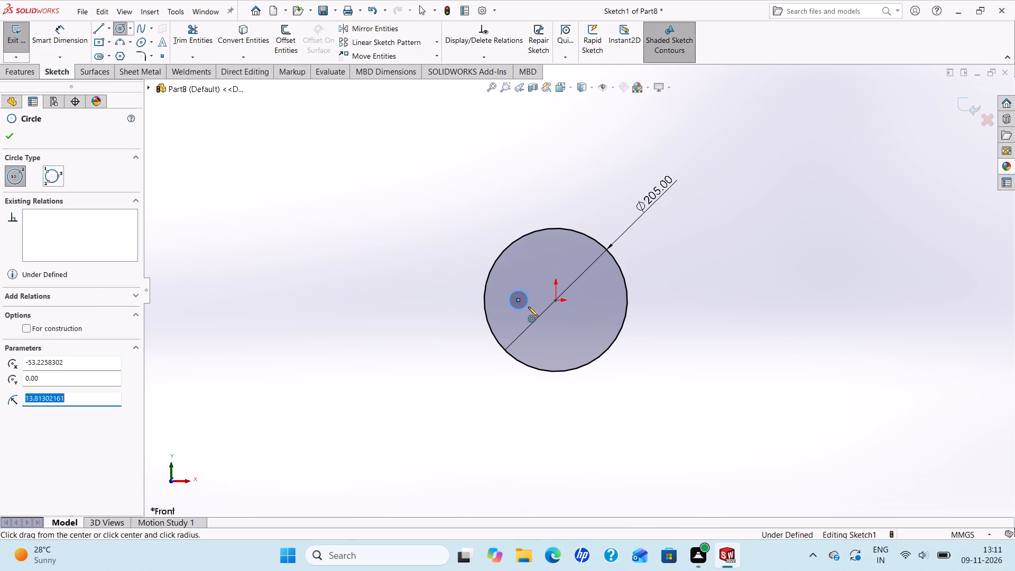
pyautogui.click(602, 300)
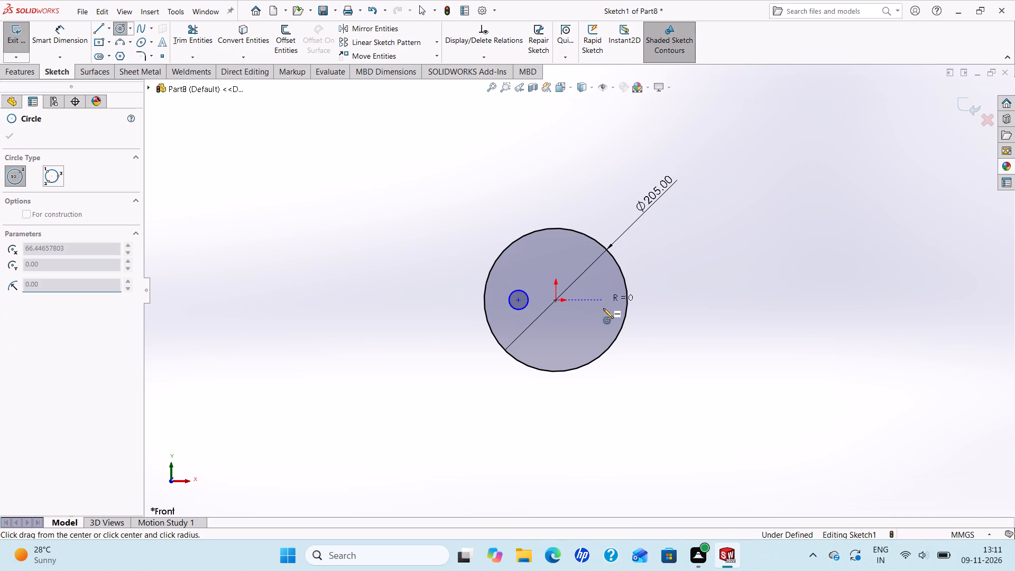
pyautogui.click(604, 313)
pyautogui.rightClick(604, 313)
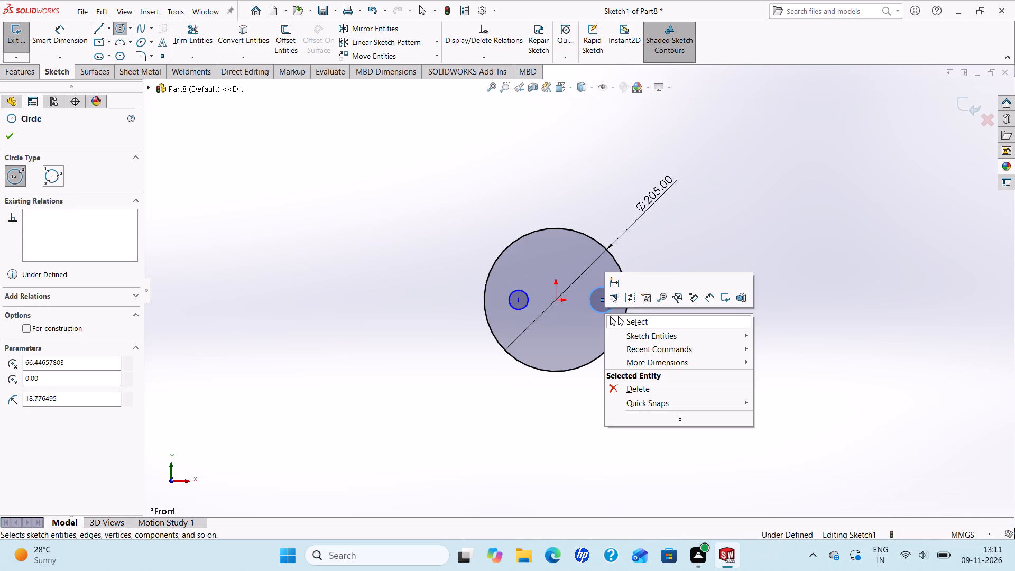
pyautogui.click(618, 316)
# Dimension both small circles inside the 205 mm circle to a diameter of 12.5 mm each.
pyautogui.click(72, 38)
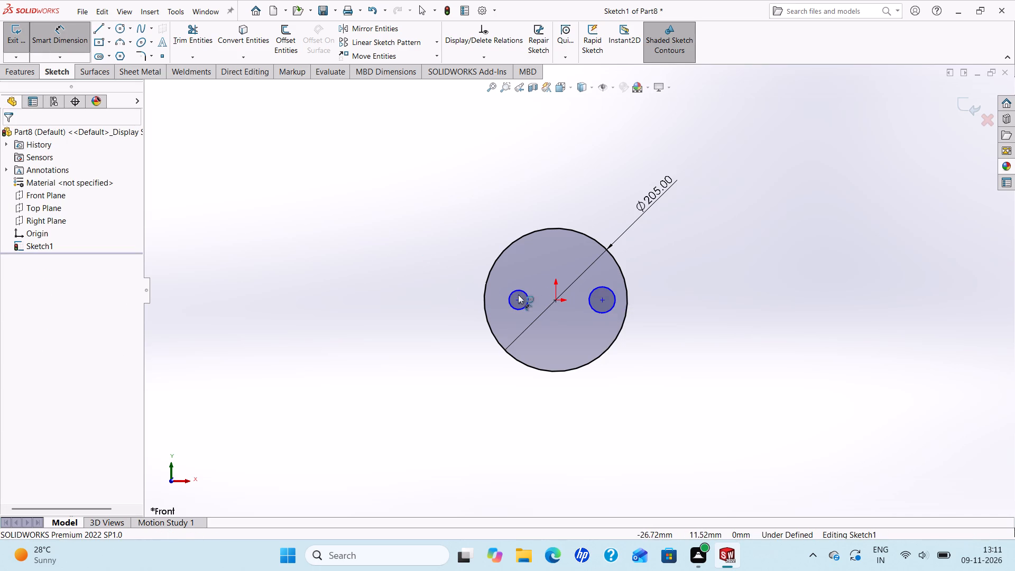
pyautogui.click(512, 294)
pyautogui.click(422, 262)
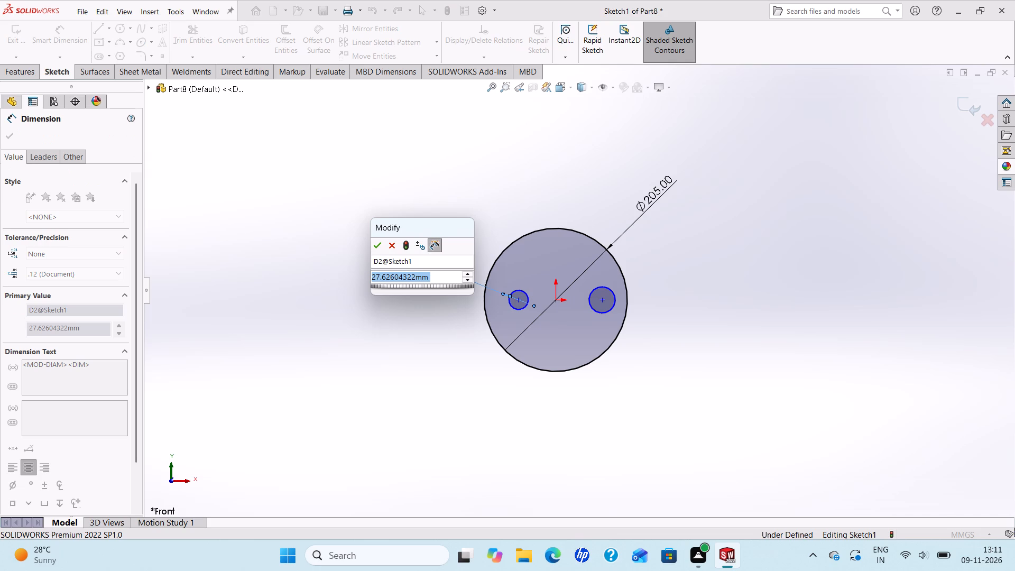
pyautogui.write('12.5')
pyautogui.press('Return')
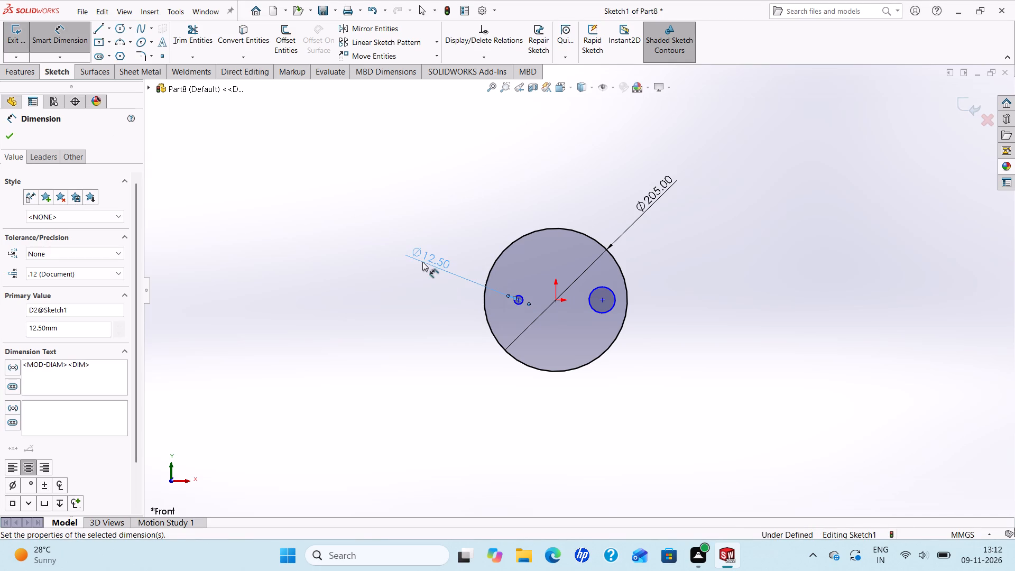
pyautogui.moveTo(613, 289); pyautogui.dragTo(613, 283)
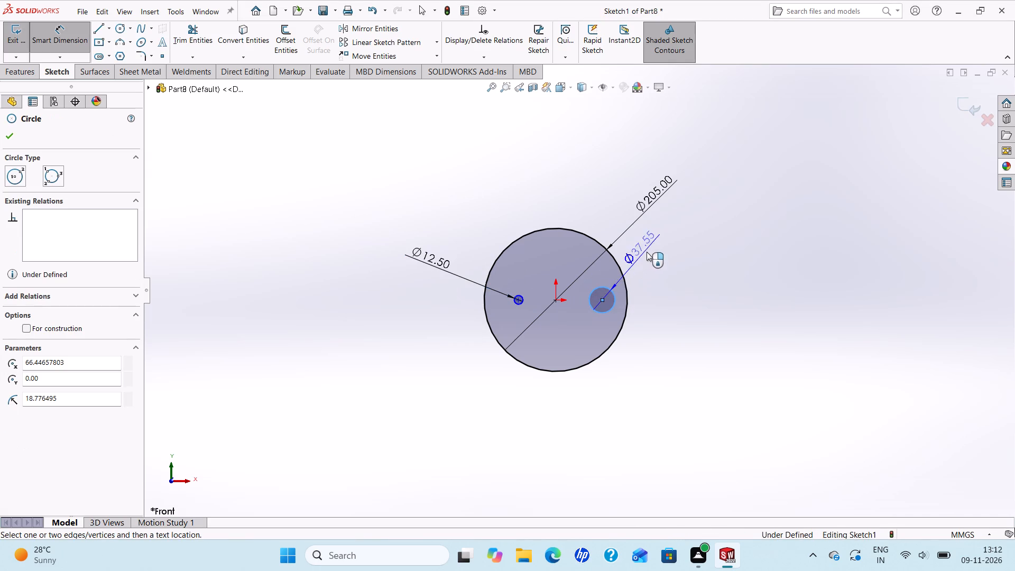
pyautogui.click(681, 240)
pyautogui.write('12.5')
pyautogui.press('Return')
pyautogui.scroll(-4, 555, 272)
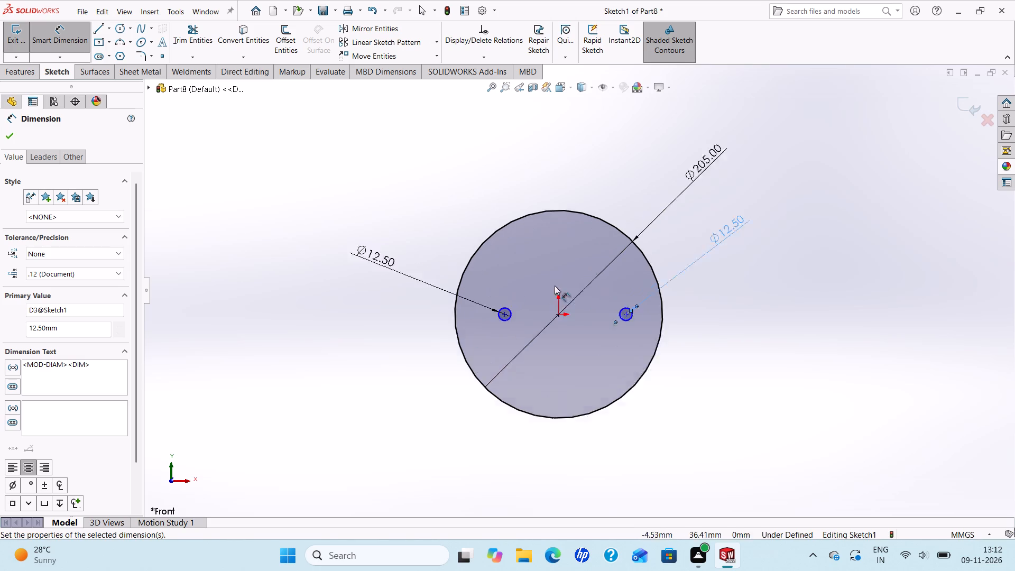
# Dimension the horizontal distance between the centres of the two 12.5 mm circles as 100 mm.
pyautogui.scroll(-1, 555, 285)
pyautogui.click(473, 339)
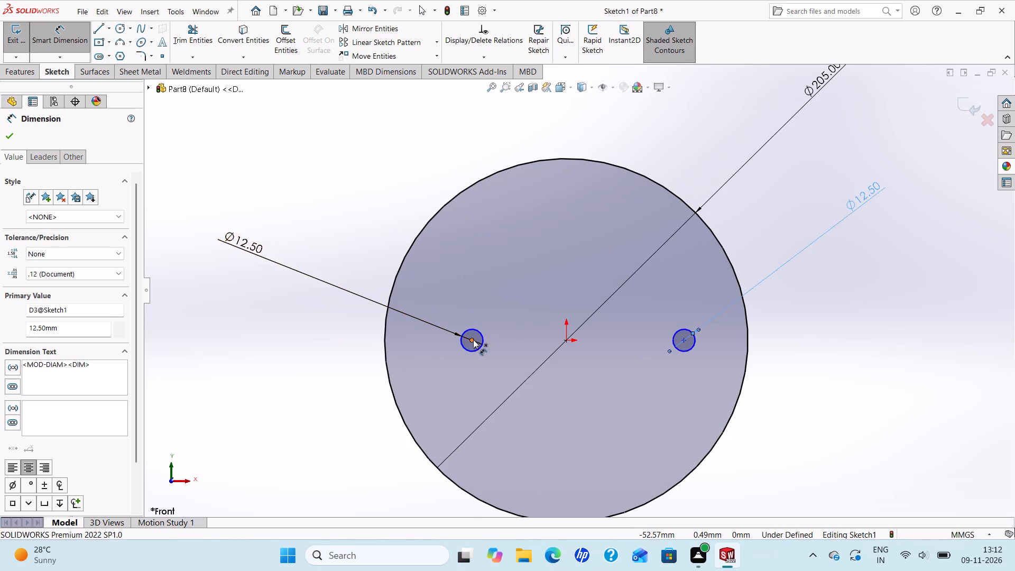
pyautogui.click(684, 342)
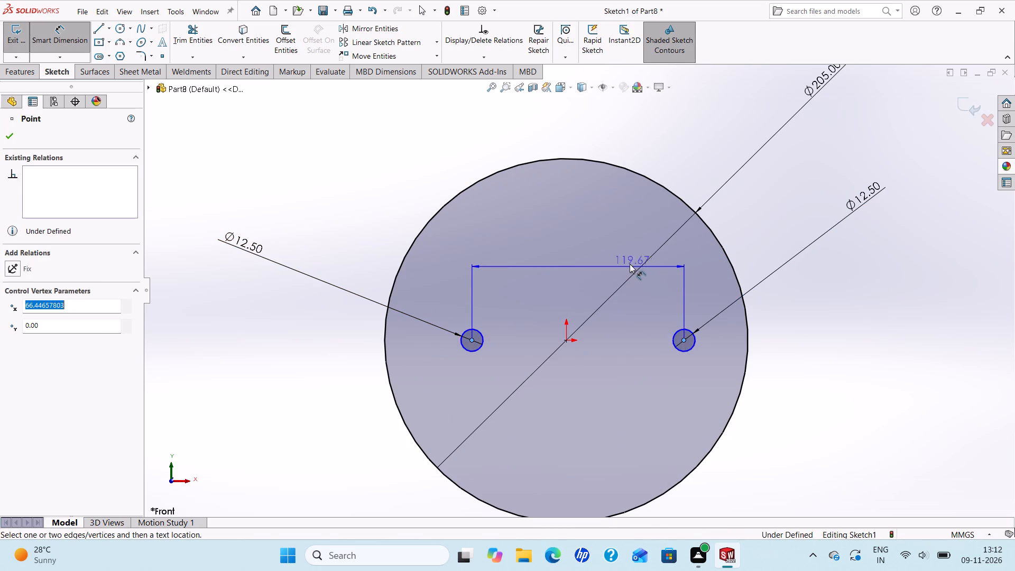
pyautogui.click(629, 261)
pyautogui.write('100')
pyautogui.press('Return')
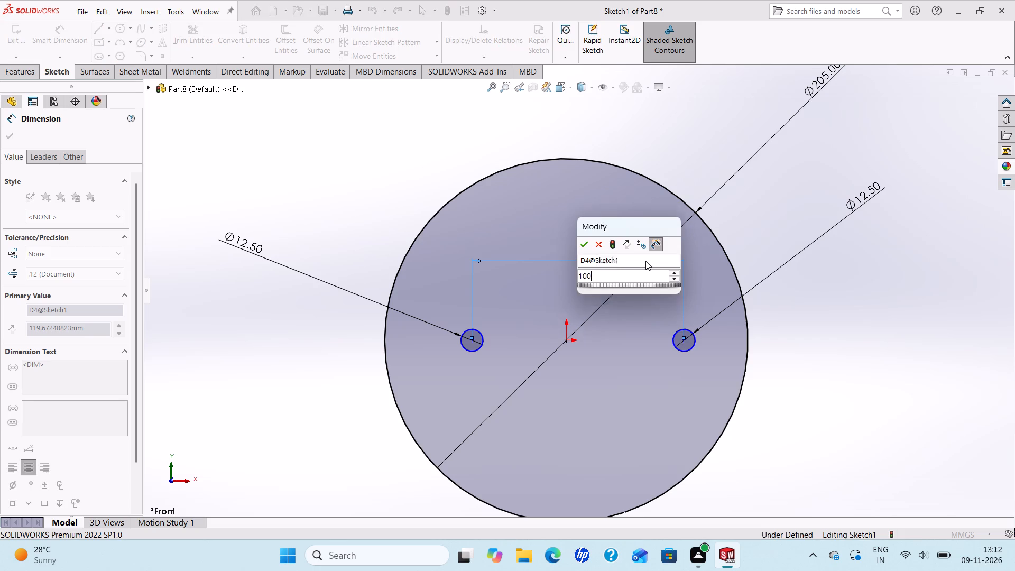
# Dimension the horizontal distance from the origin to the centre of the 12.5 mm circle on its right as 50 mm.
pyautogui.click(568, 338)
pyautogui.click(651, 338)
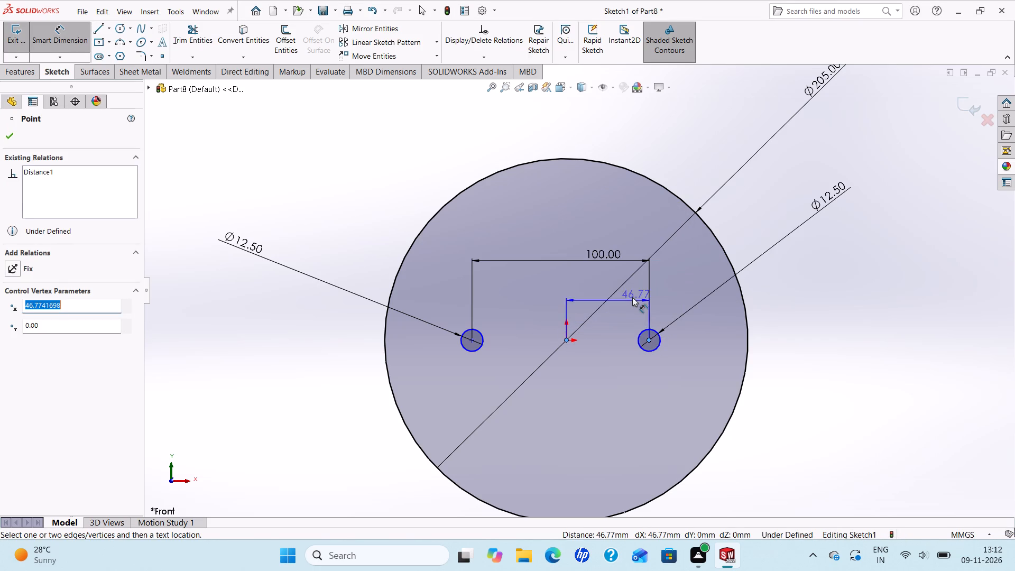
pyautogui.click(630, 294)
pyautogui.write('50')
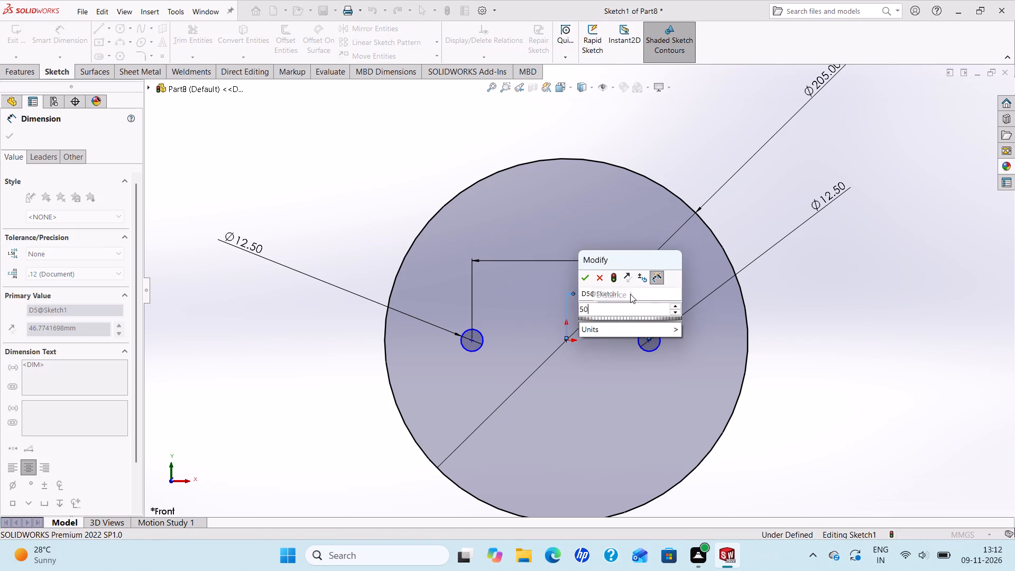
pyautogui.press('Return')
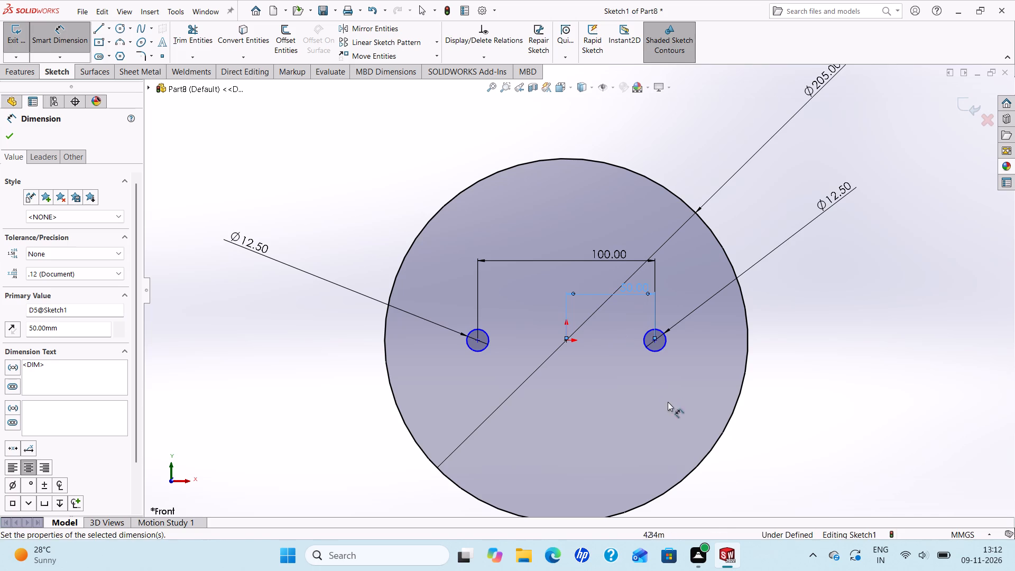
pyautogui.click(15, 135)
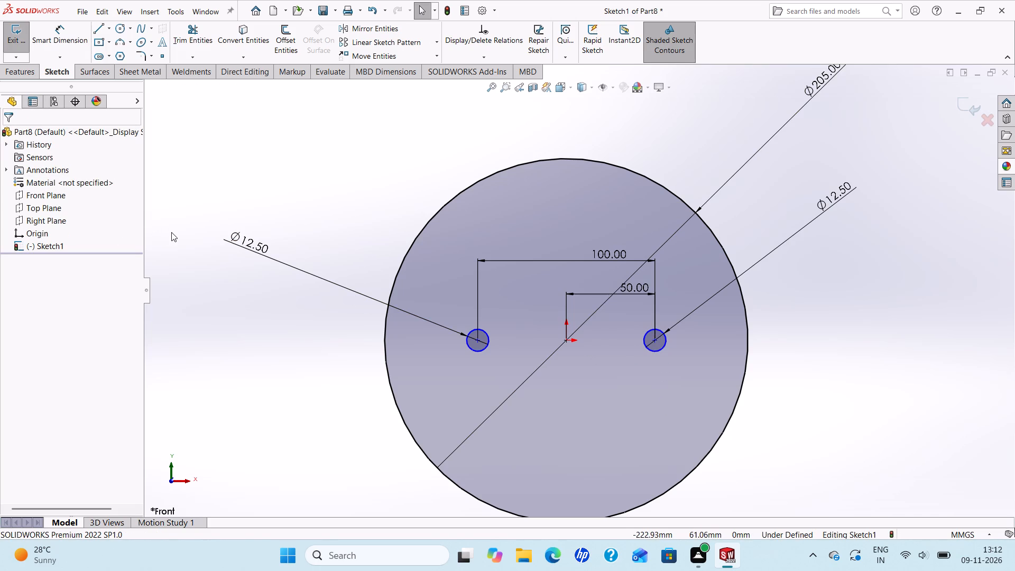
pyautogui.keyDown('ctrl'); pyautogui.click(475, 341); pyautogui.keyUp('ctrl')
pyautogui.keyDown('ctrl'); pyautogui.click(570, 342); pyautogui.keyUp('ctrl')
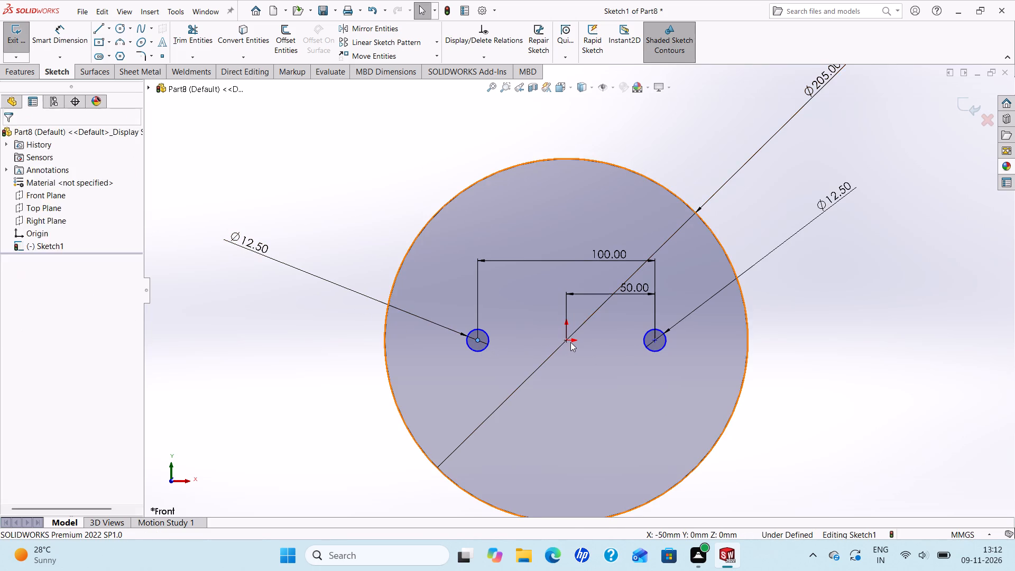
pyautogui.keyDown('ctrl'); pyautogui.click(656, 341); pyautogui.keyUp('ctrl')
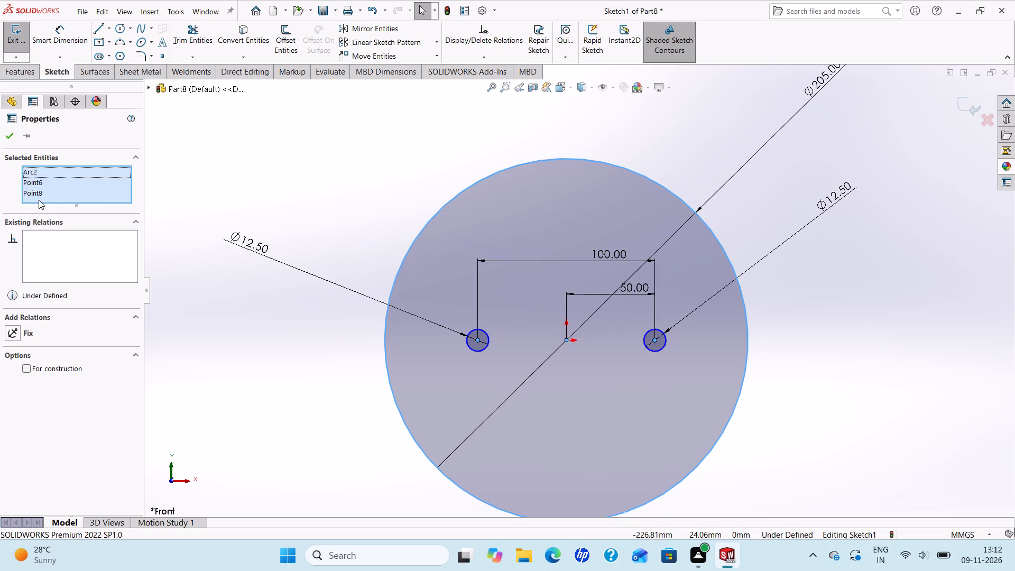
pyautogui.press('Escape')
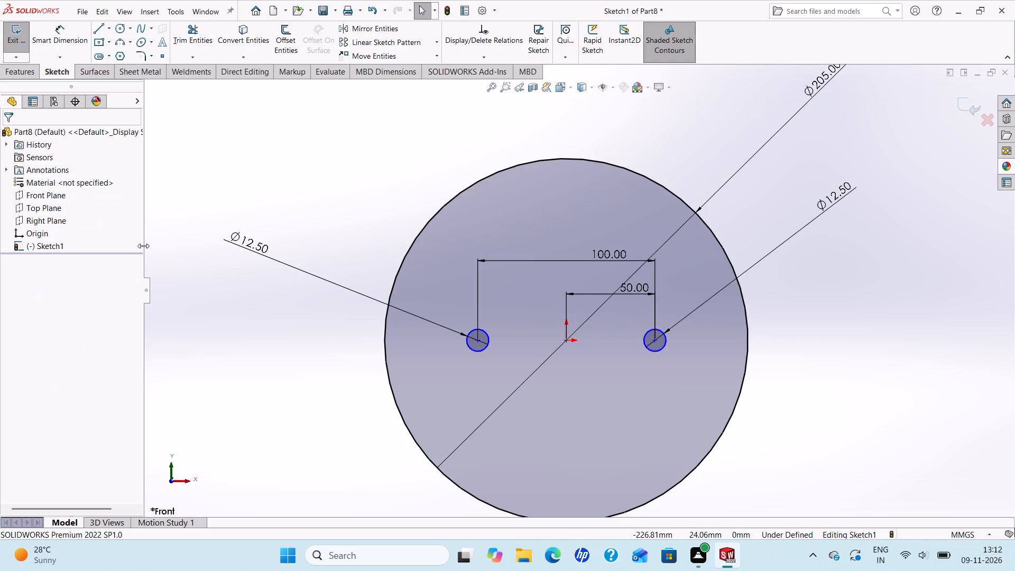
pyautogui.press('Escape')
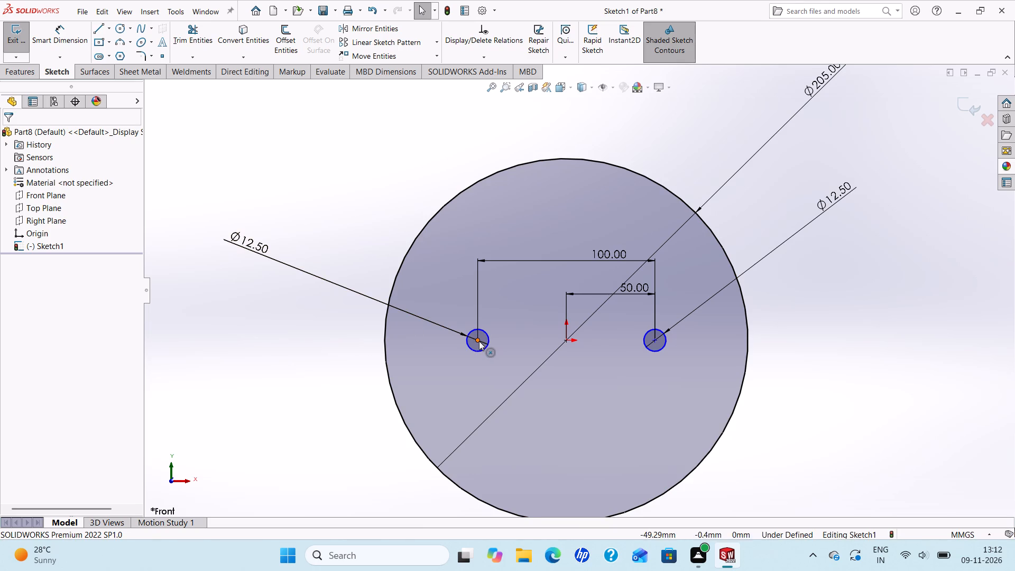
# Add a Horizontal relation between the centres of both 12.5 mm circles and the origin.
pyautogui.keyDown('ctrl'); pyautogui.click(479, 341); pyautogui.keyUp('ctrl')
pyautogui.keyDown('ctrl'); pyautogui.click(654, 339); pyautogui.keyUp('ctrl')
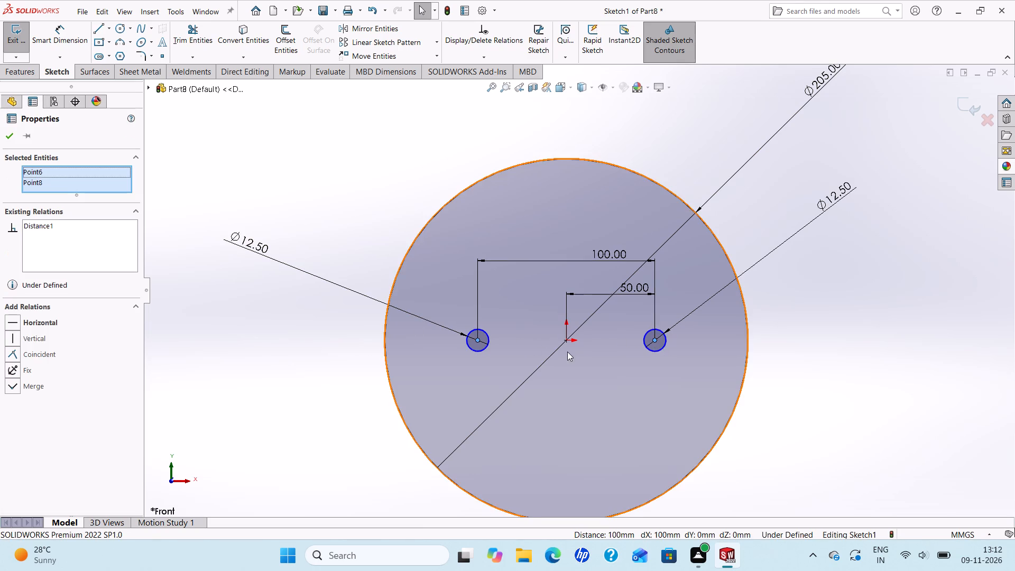
pyautogui.keyDown('ctrl'); pyautogui.click(565, 342); pyautogui.keyUp('ctrl')
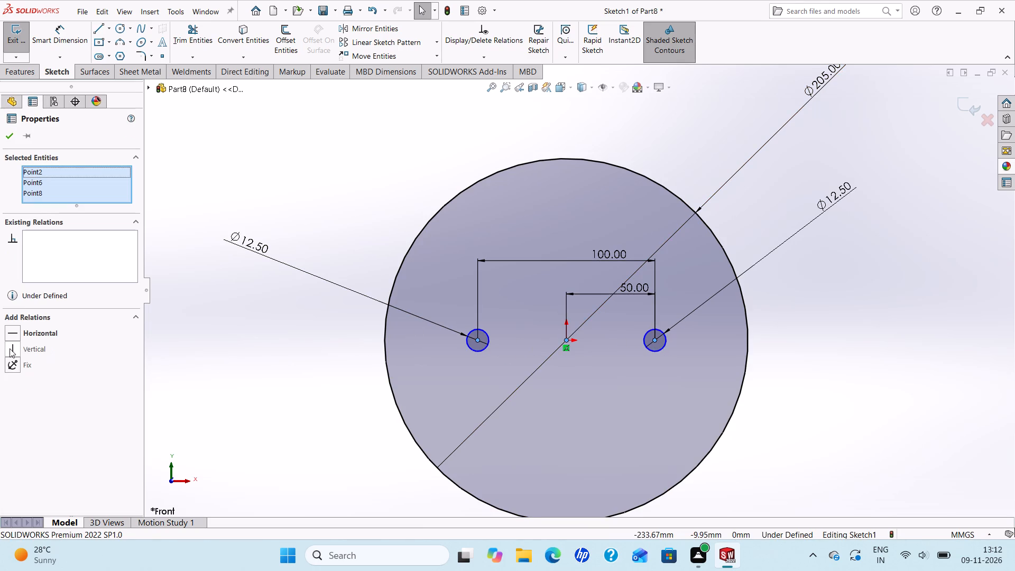
pyautogui.click(7, 334)
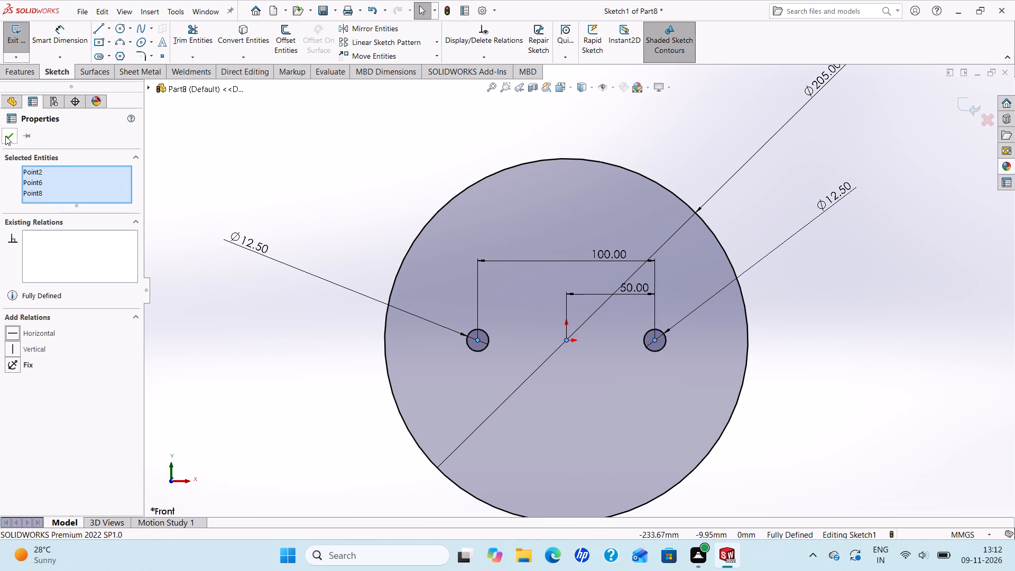
pyautogui.click(5, 136)
# Extrude the disc sketch with its two holes as a blind boss 6 mm deep.
pyautogui.scroll(2, 301, 294)
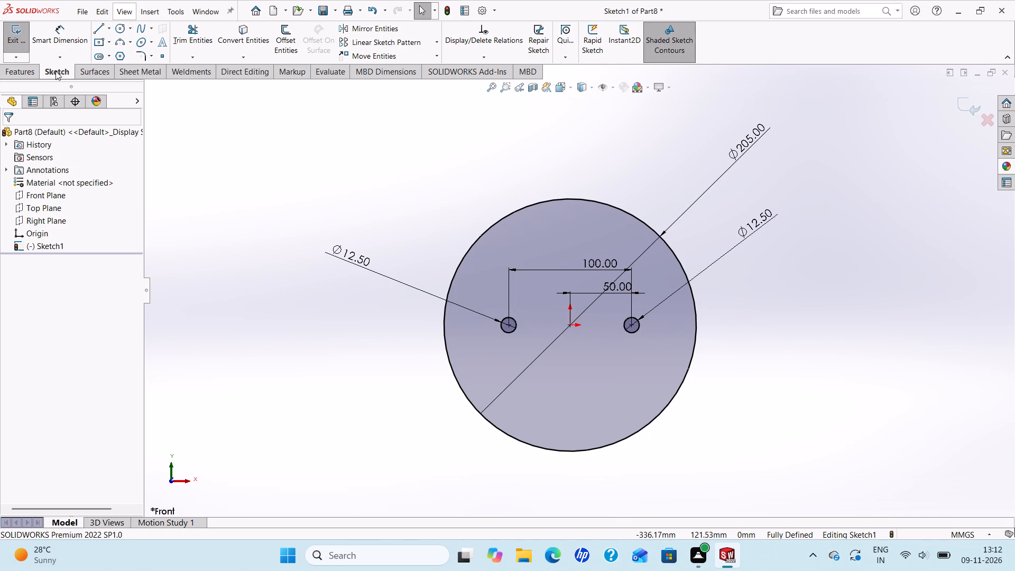
pyautogui.click(11, 73)
pyautogui.click(27, 34)
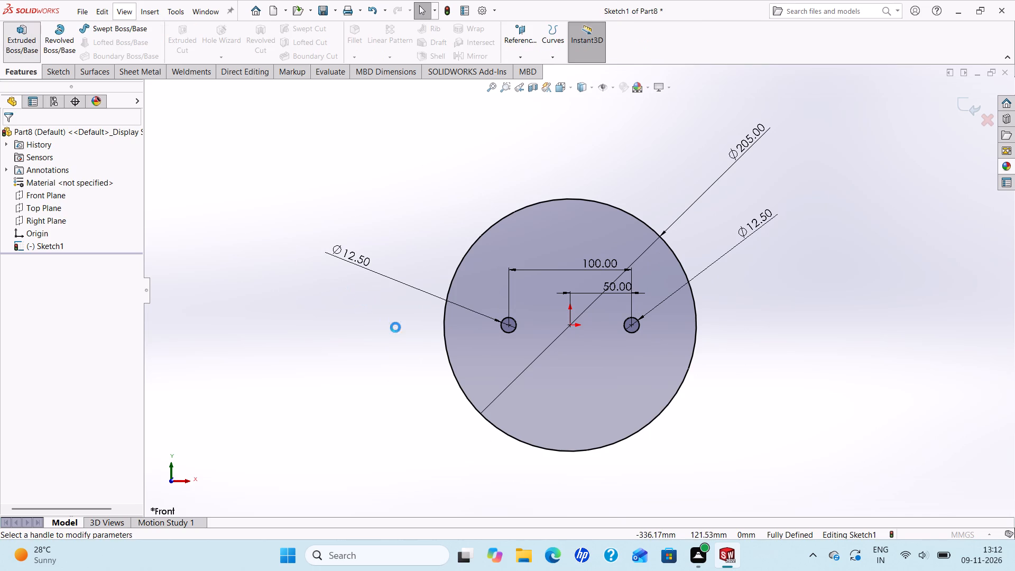
pyautogui.scroll(1, 410, 330)
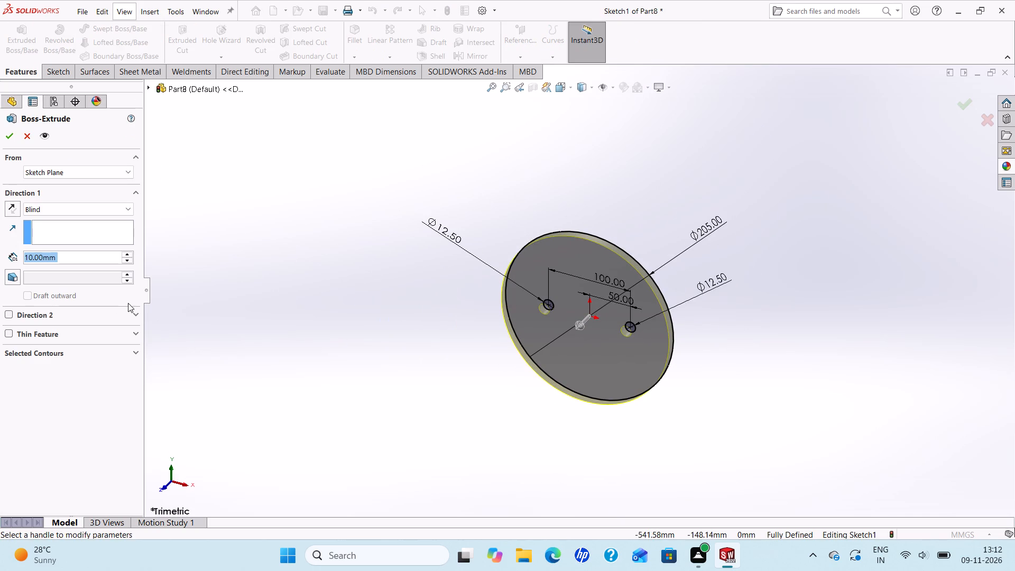
pyautogui.press('6')
pyautogui.press('Return')
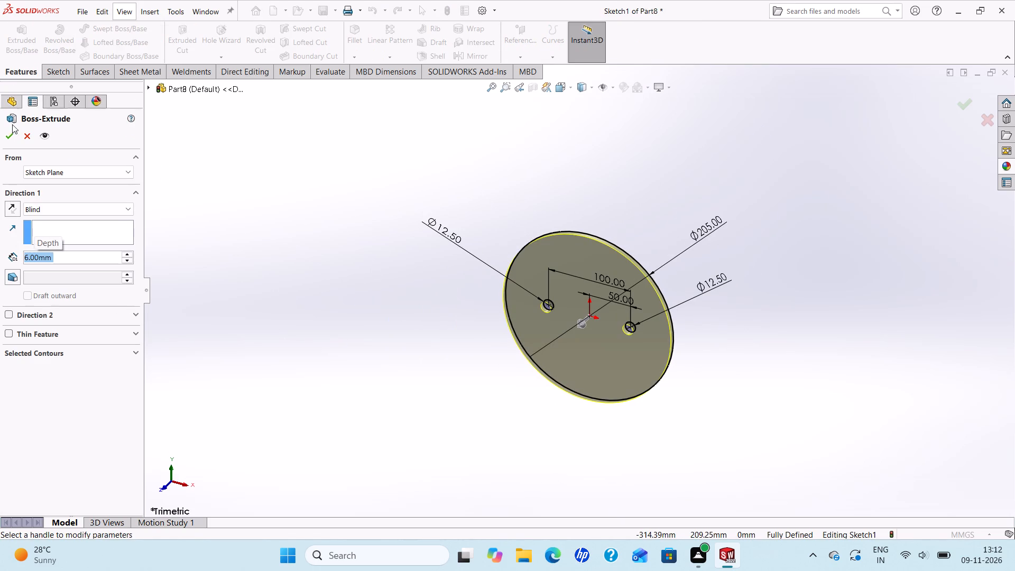
pyautogui.click(10, 132)
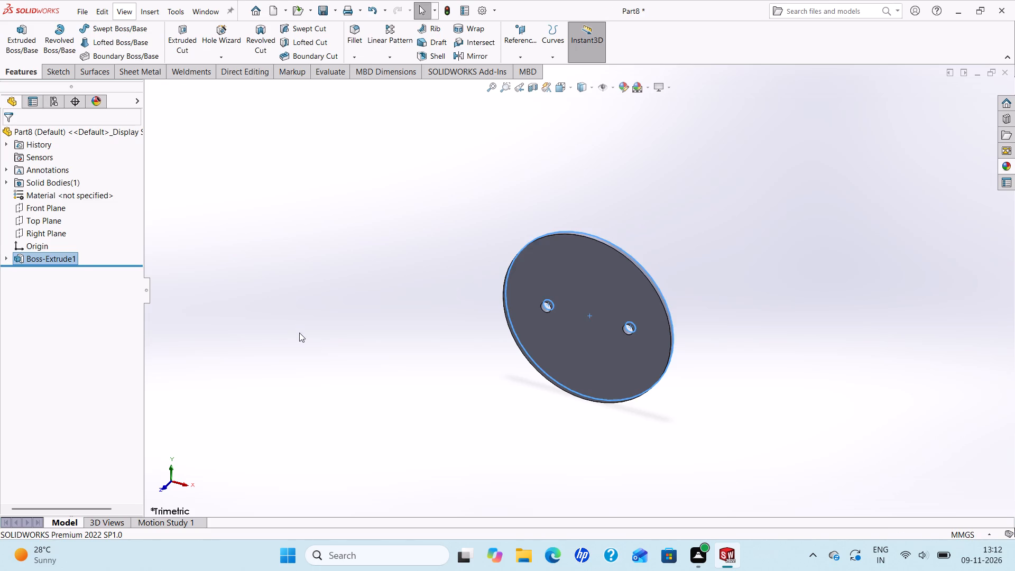
pyautogui.press('Escape')
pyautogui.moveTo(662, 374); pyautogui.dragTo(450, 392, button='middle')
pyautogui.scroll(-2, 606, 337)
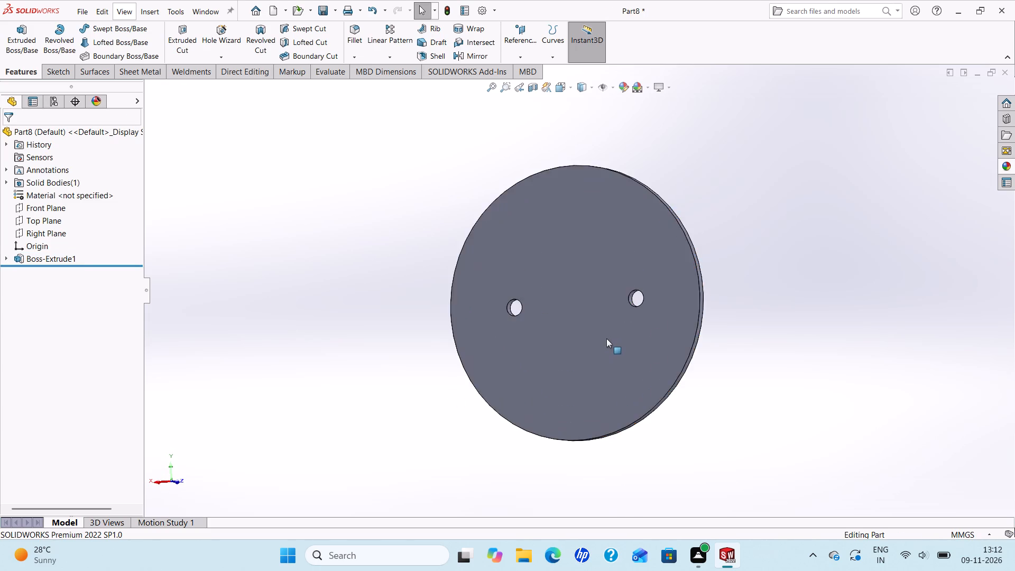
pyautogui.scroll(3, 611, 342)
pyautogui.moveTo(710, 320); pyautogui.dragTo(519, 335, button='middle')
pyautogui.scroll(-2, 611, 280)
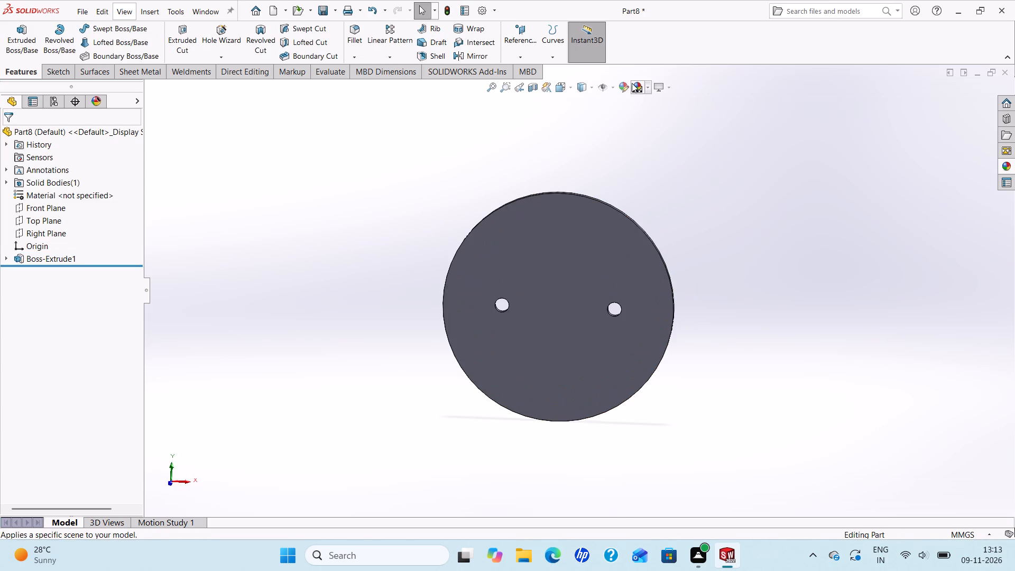
# Try several green shades on the whole disc part and apply a light yellow-green appearance with a red value of 174.
pyautogui.click(618, 88)
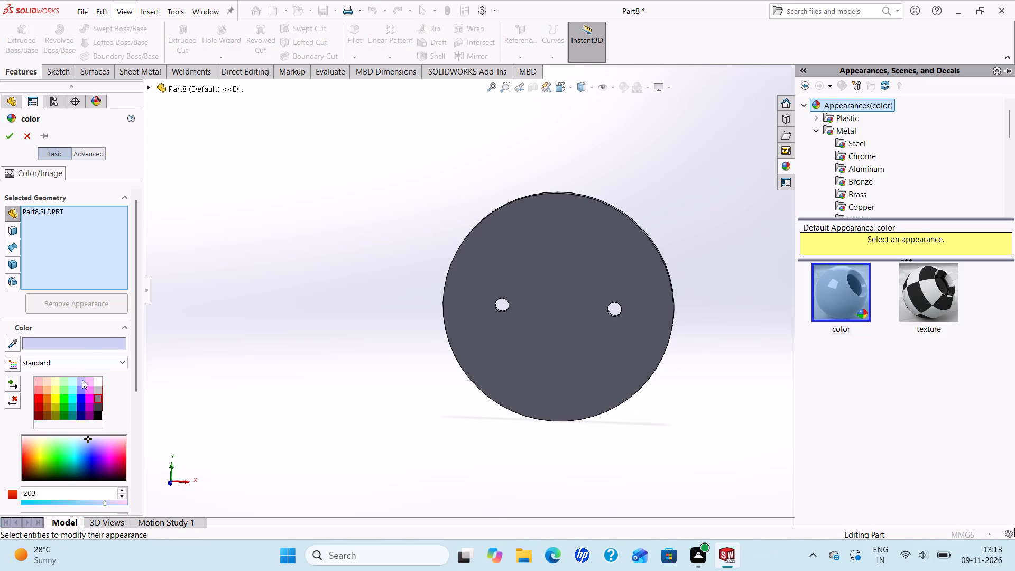
pyautogui.click(63, 396)
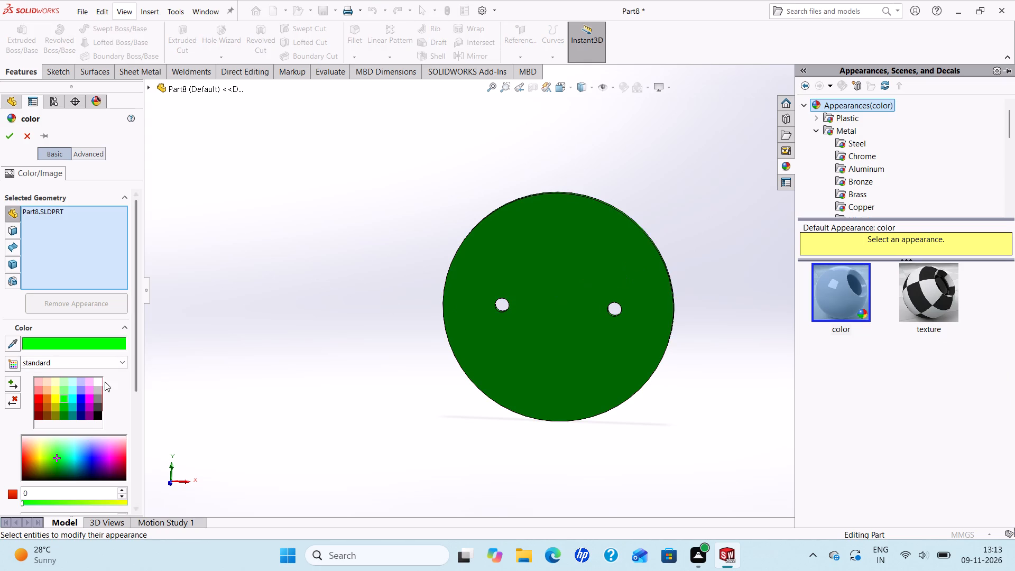
pyautogui.click(64, 392)
pyautogui.scroll(-1, 528, 327)
pyautogui.moveTo(528, 327); pyautogui.dragTo(527, 326, button='middle')
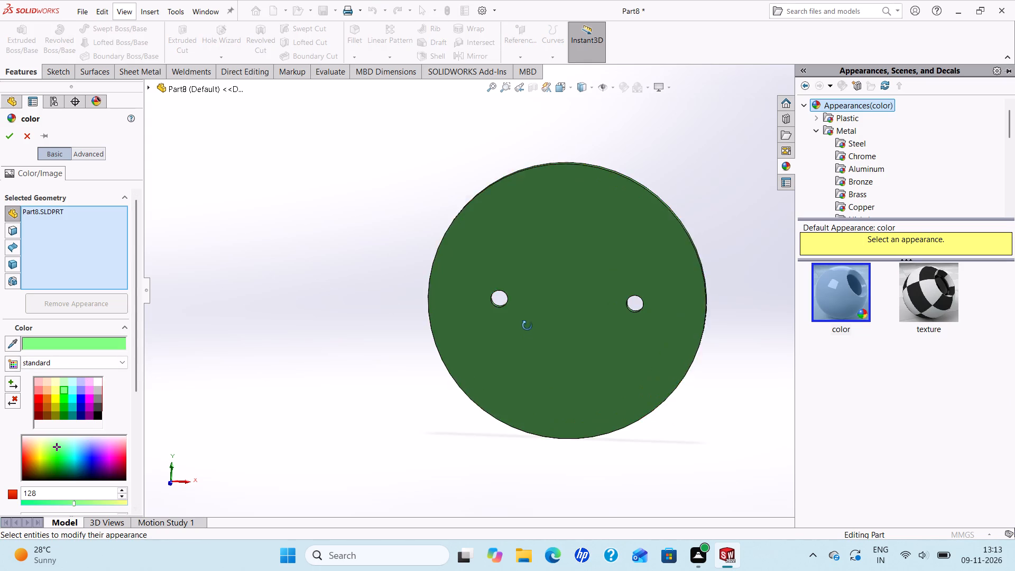
pyautogui.moveTo(527, 326); pyautogui.dragTo(387, 345, button='middle')
pyautogui.scroll(2, 633, 330)
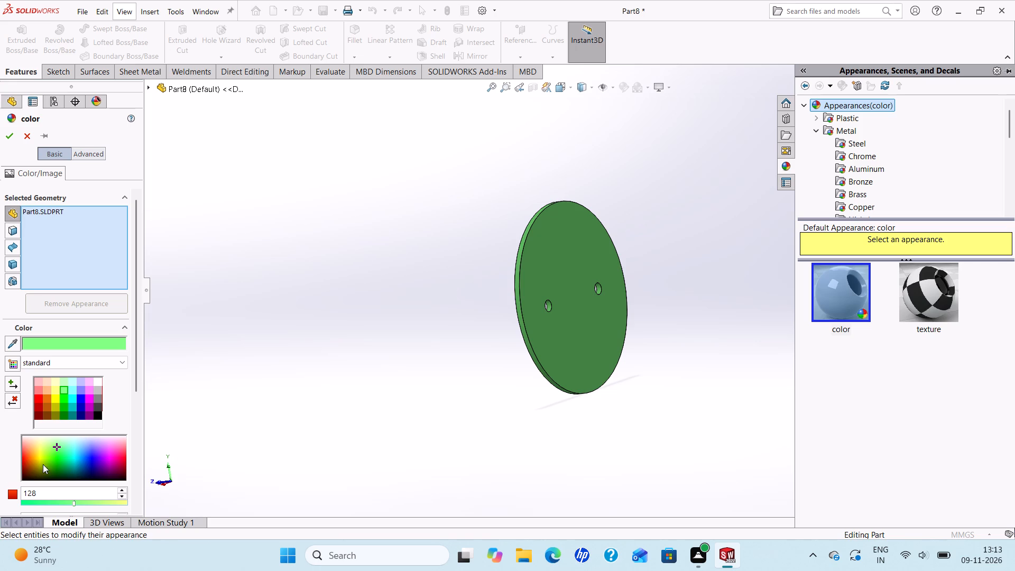
pyautogui.click(53, 455)
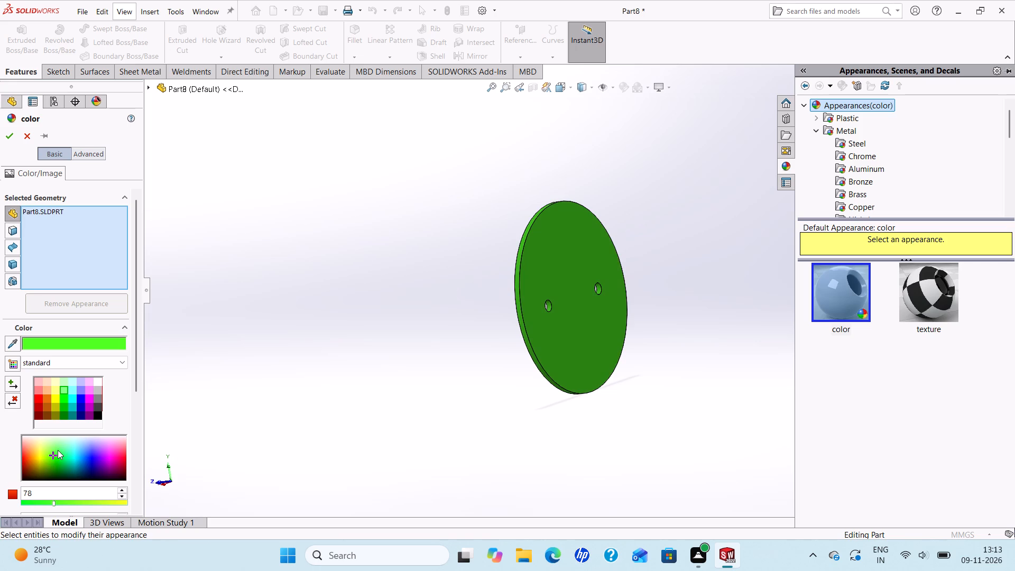
pyautogui.click(60, 447)
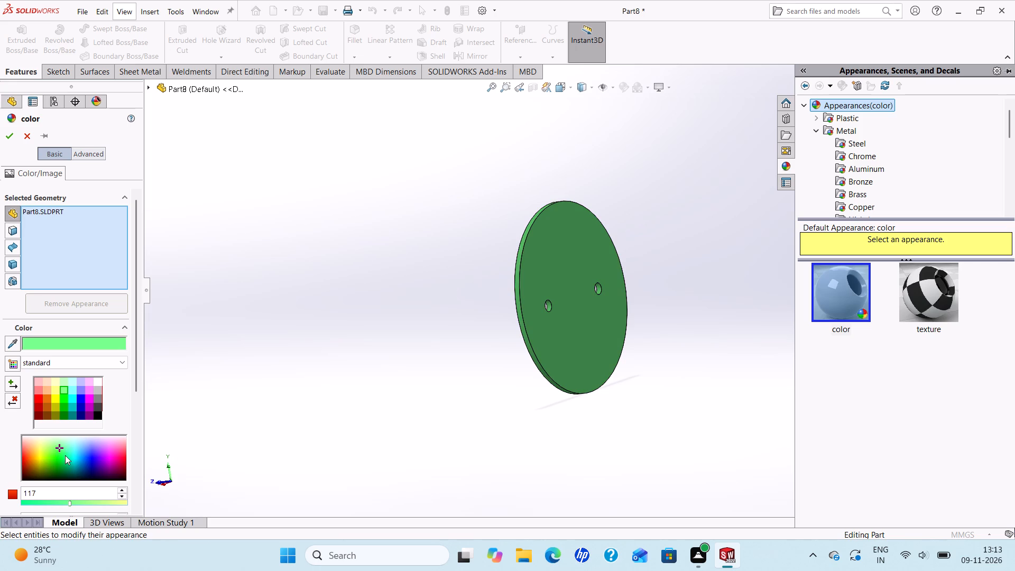
pyautogui.click(65, 455)
pyautogui.click(64, 468)
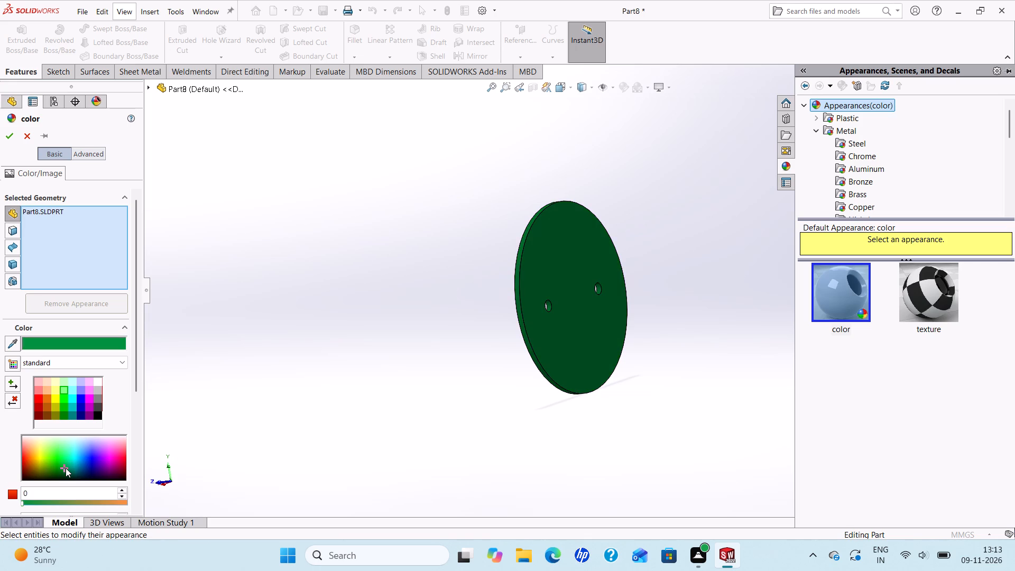
pyautogui.moveTo(632, 324); pyautogui.dragTo(336, 375, button='middle')
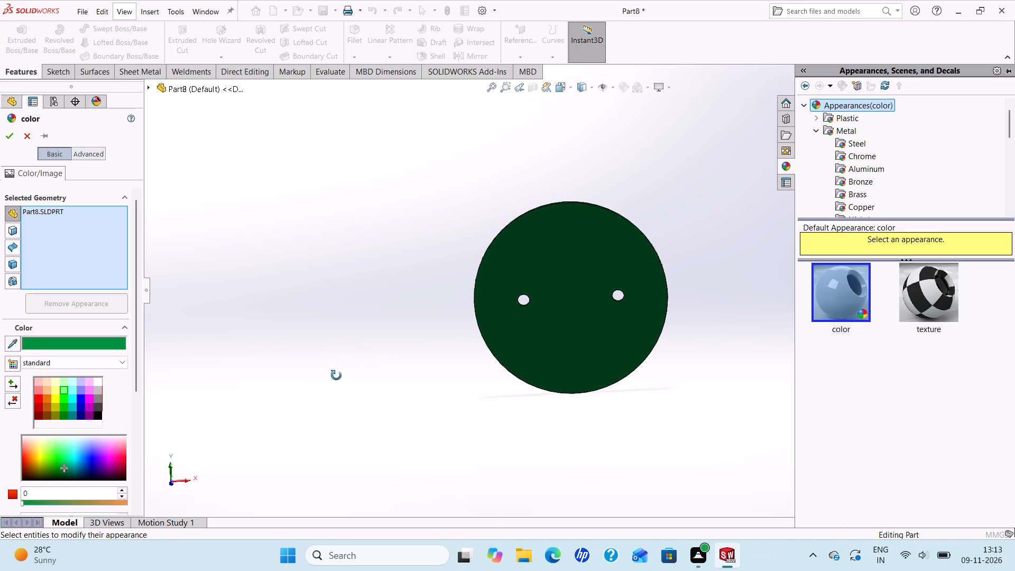
pyautogui.moveTo(336, 375); pyautogui.dragTo(331, 377, button='middle')
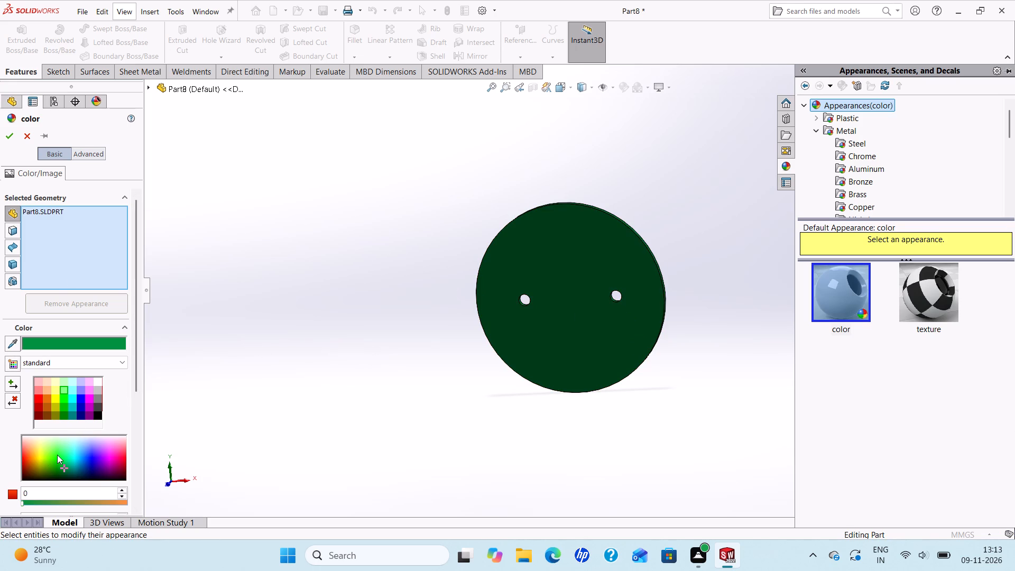
pyautogui.click(57, 455)
pyautogui.click(50, 447)
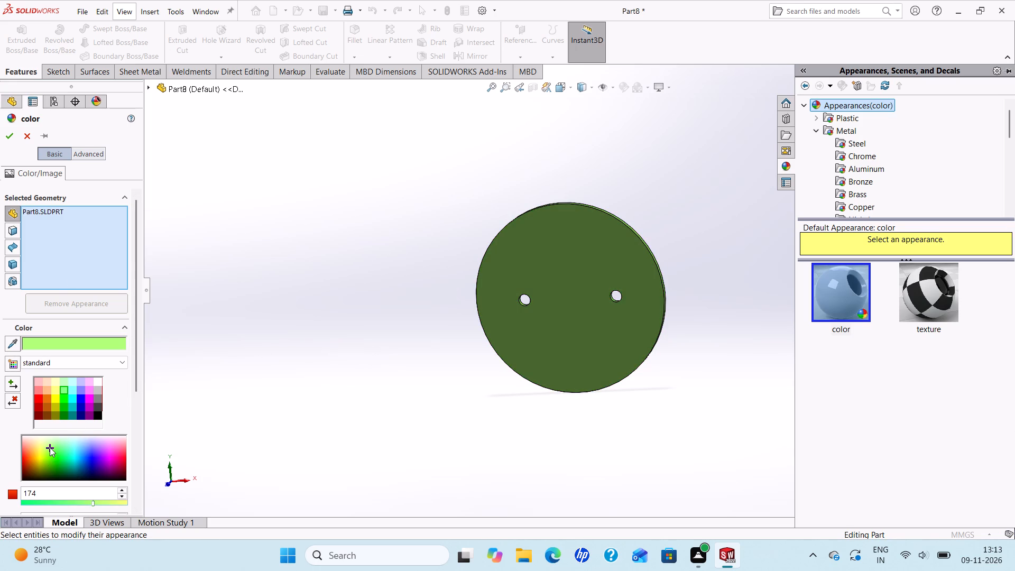
pyautogui.moveTo(579, 309); pyautogui.dragTo(382, 282, button='middle')
pyautogui.scroll(1, 365, 270)
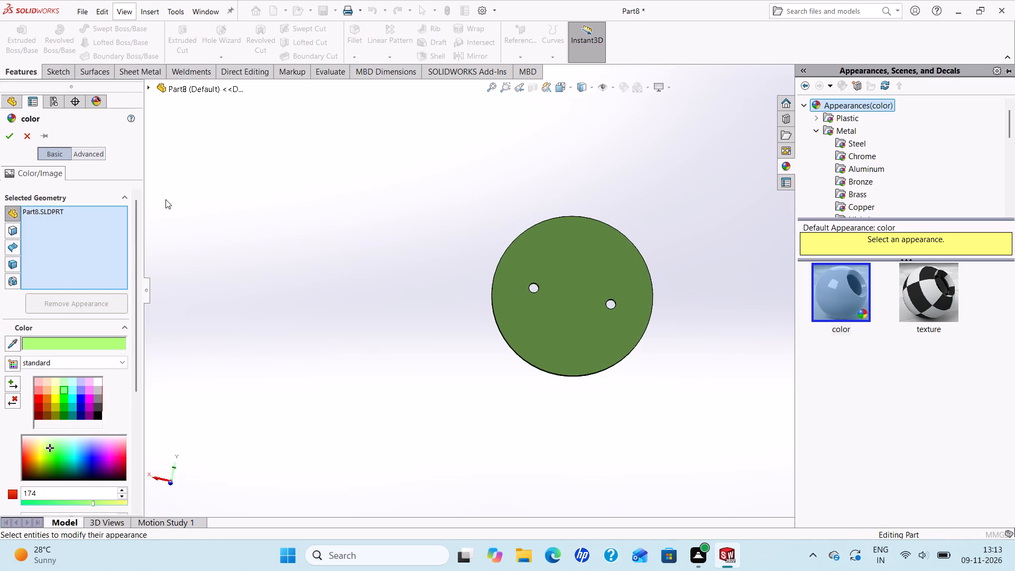
pyautogui.click(7, 144)
pyautogui.click(2, 135)
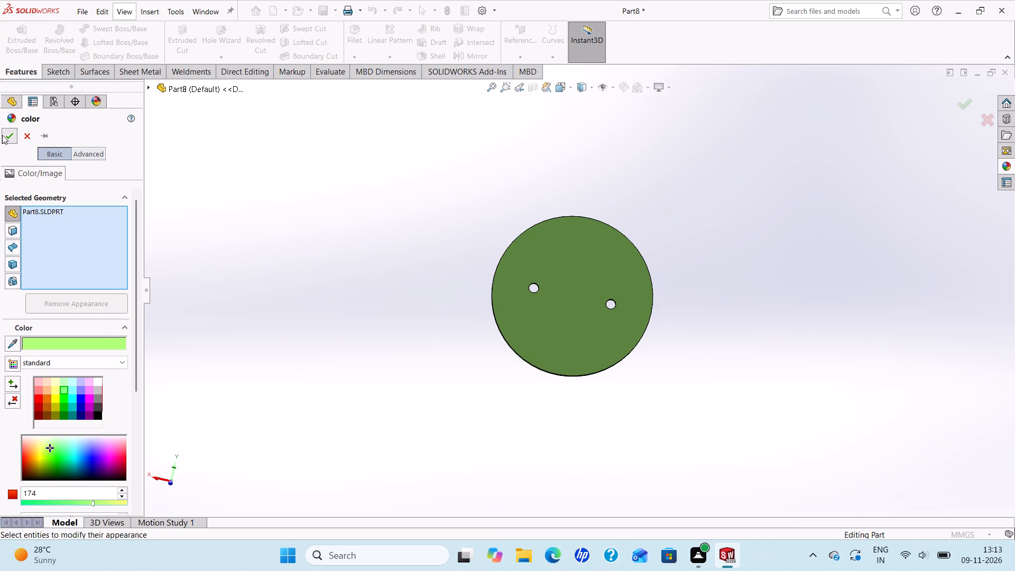
# Save the green disc part in the Attachments folder as butterfly retainer.
pyautogui.scroll(-1, 650, 253)
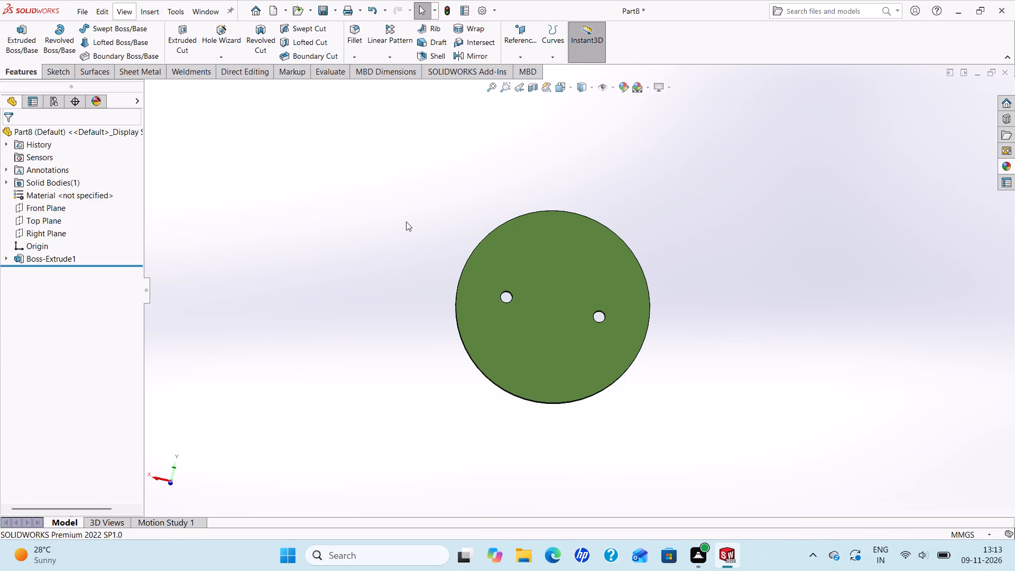
pyautogui.hotkey('ctrl', 's')
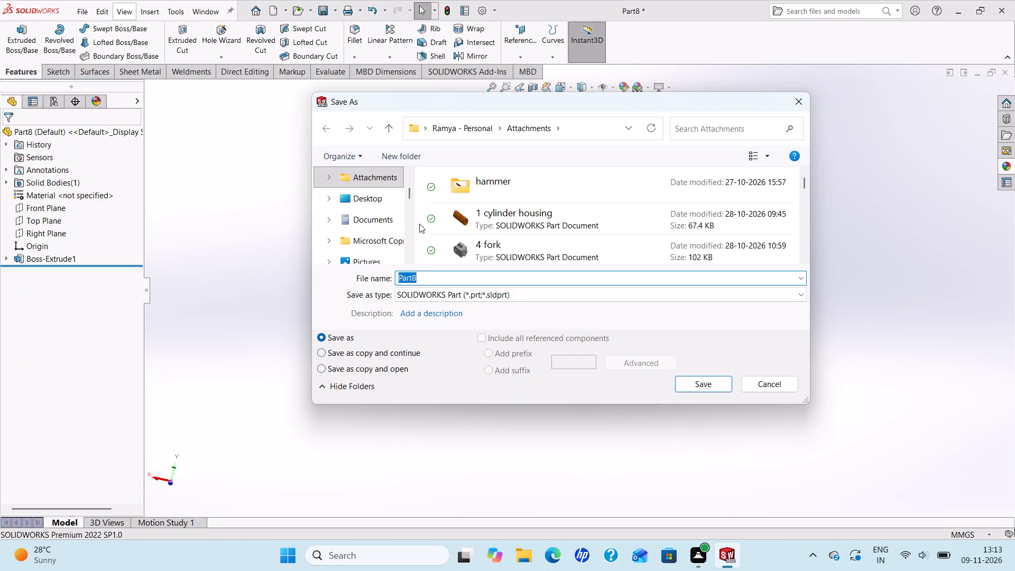
pyautogui.press('b')
pyautogui.write('utter')
pyautogui.write('fly')
pyautogui.press('space')
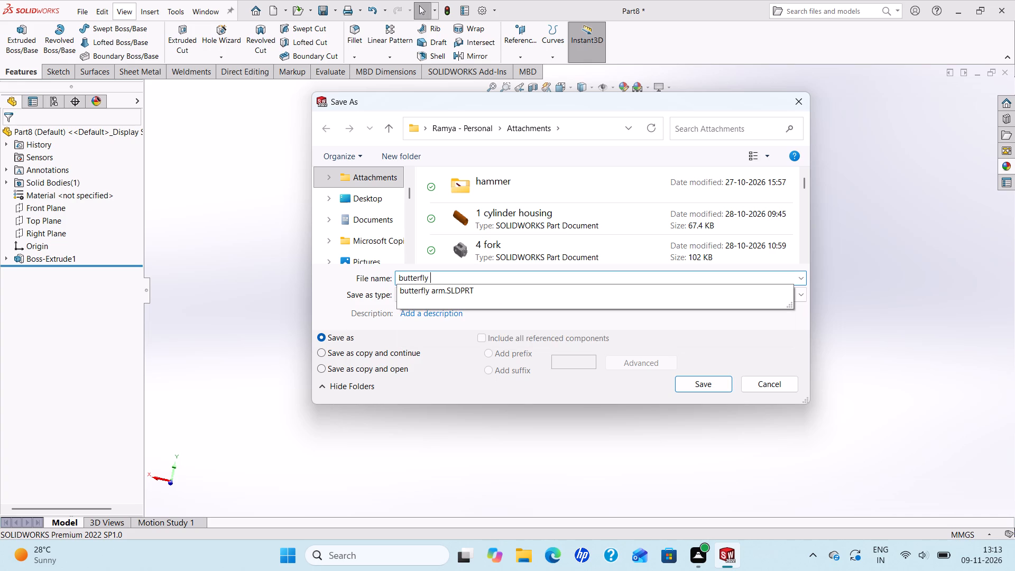
pyautogui.write('re')
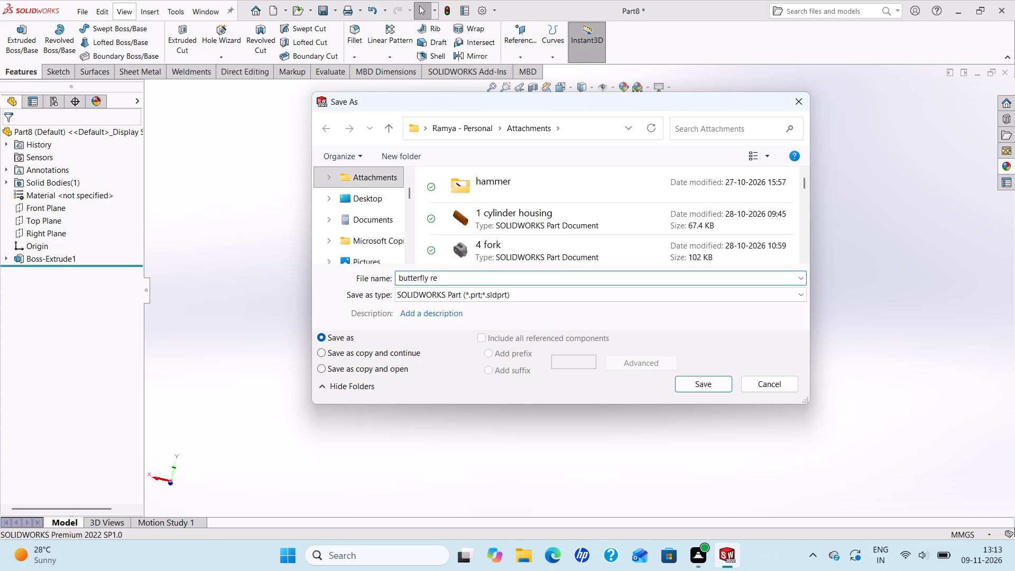
pyautogui.write('tainer')
pyautogui.click(704, 384)
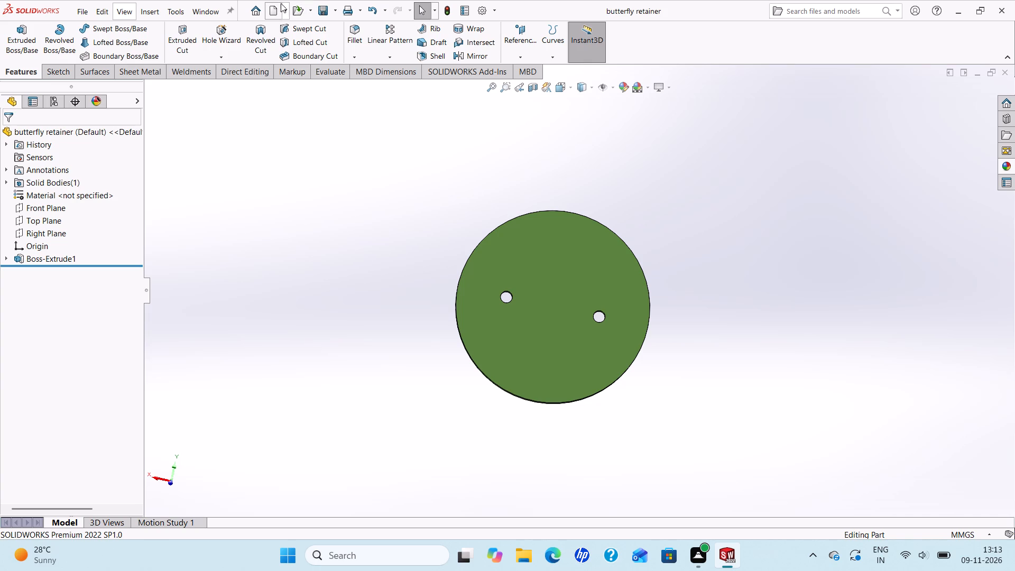
# Create a new part document.
pyautogui.click(272, 13)
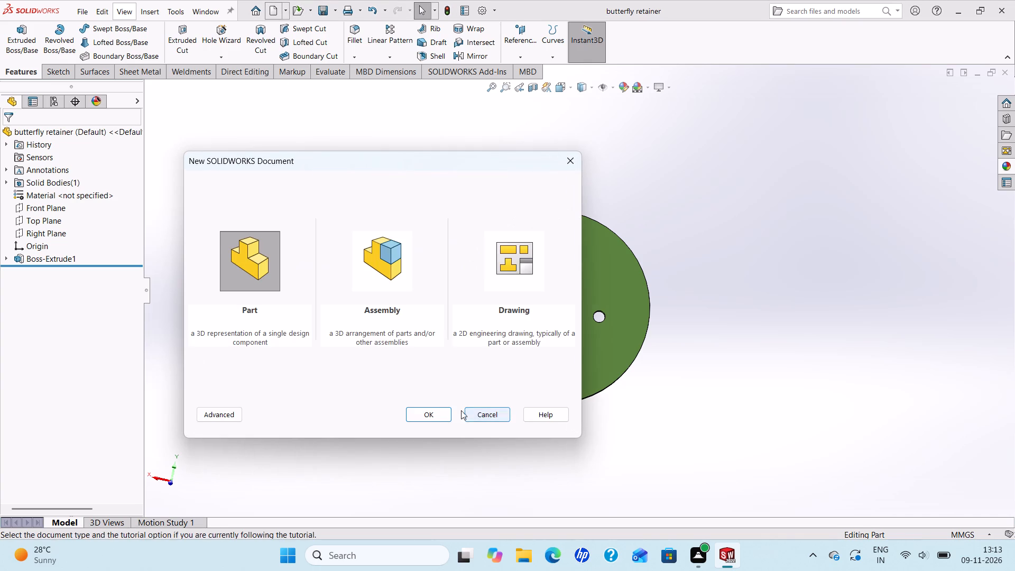
pyautogui.click(433, 416)
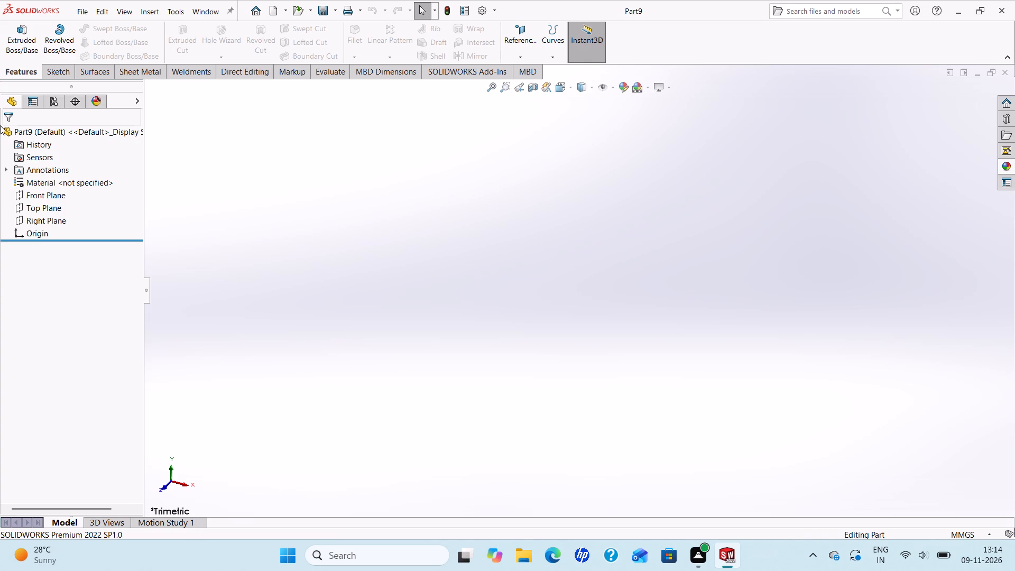
# Sketch two concentric circles centred on the origin of the Front Plane, with radii of about 42 mm and 22 mm.
pyautogui.click(34, 197)
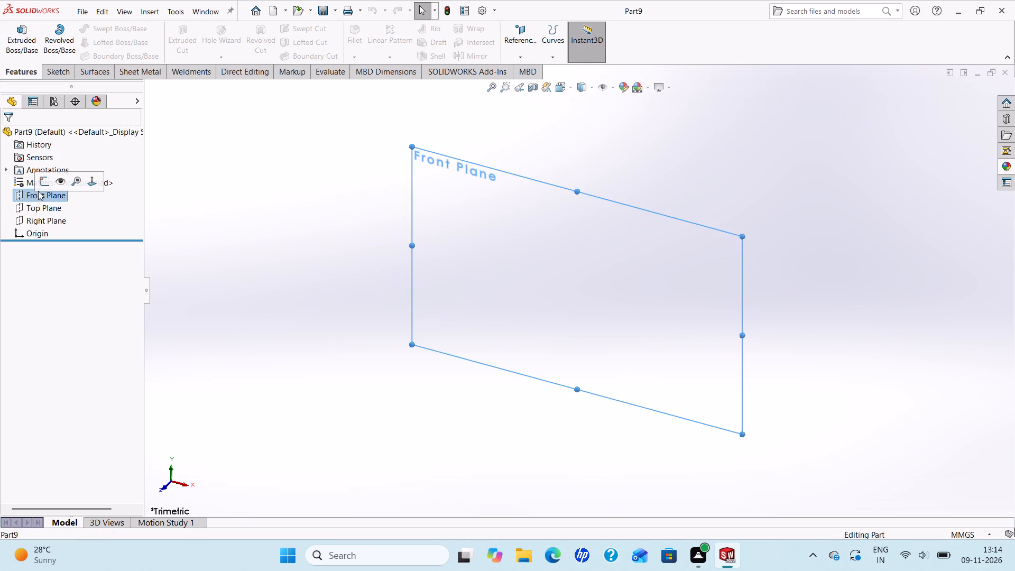
pyautogui.click(42, 177)
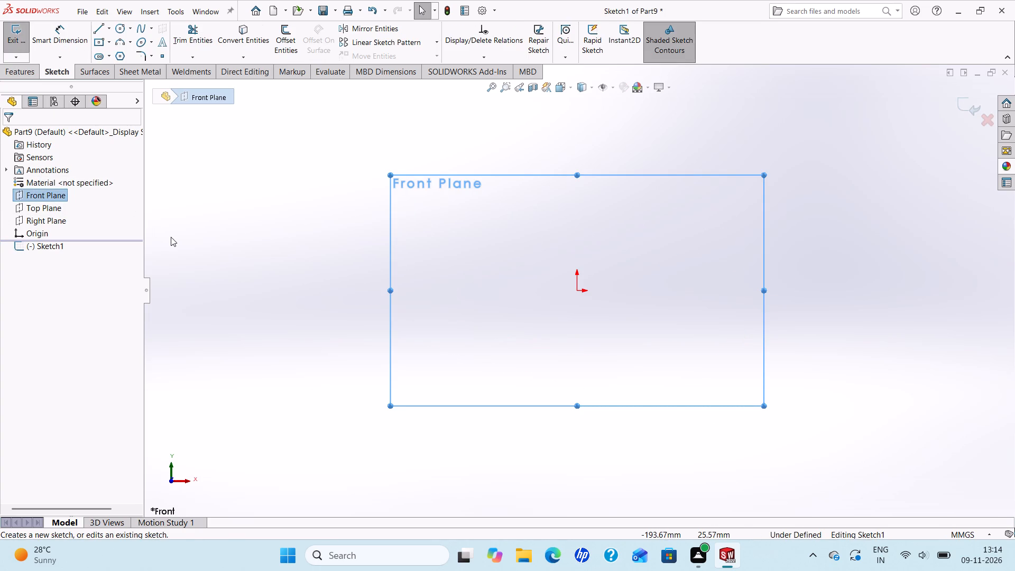
pyautogui.click(119, 31)
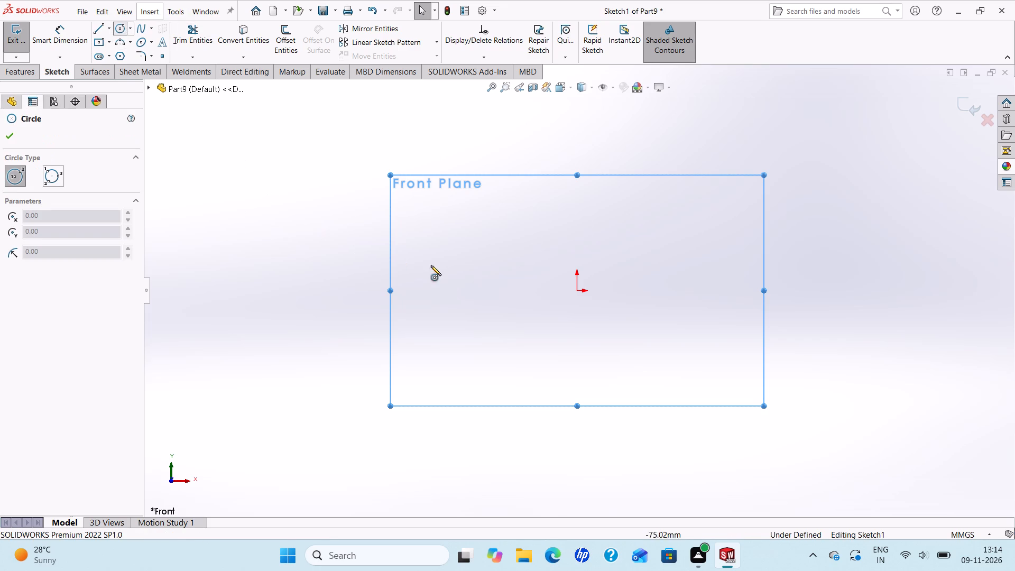
pyautogui.click(576, 291)
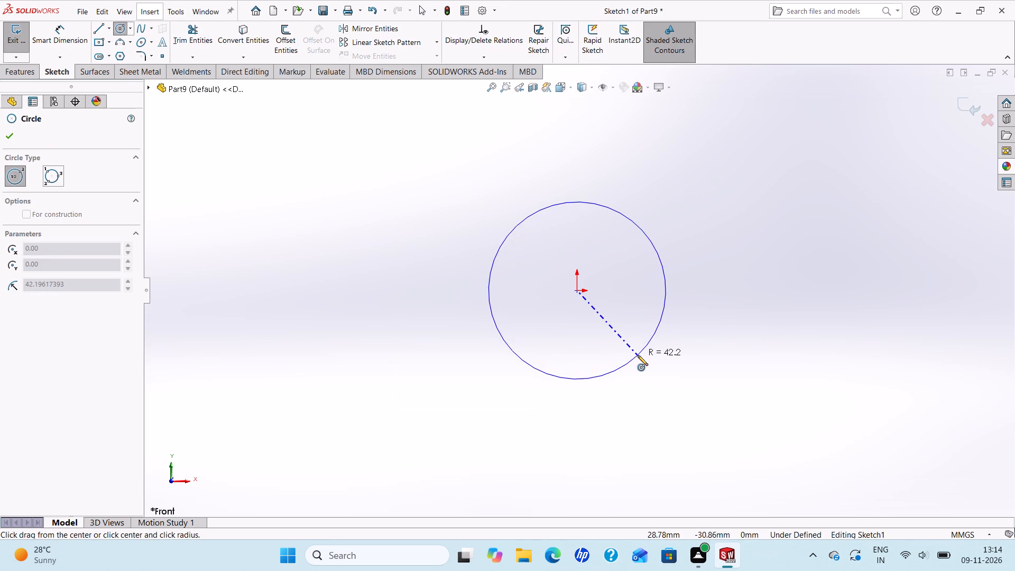
pyautogui.click(638, 355)
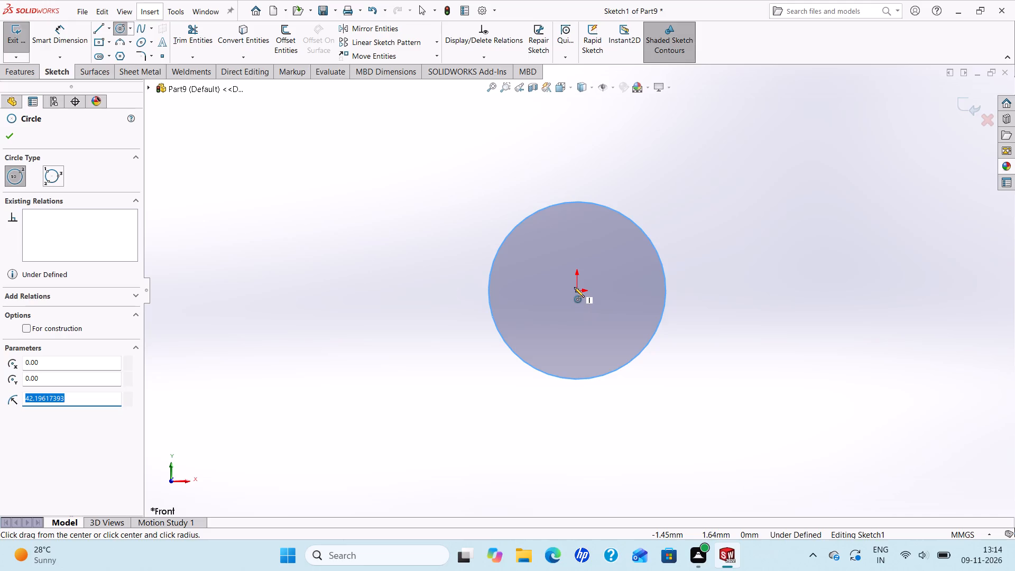
pyautogui.click(576, 290)
pyautogui.click(610, 324)
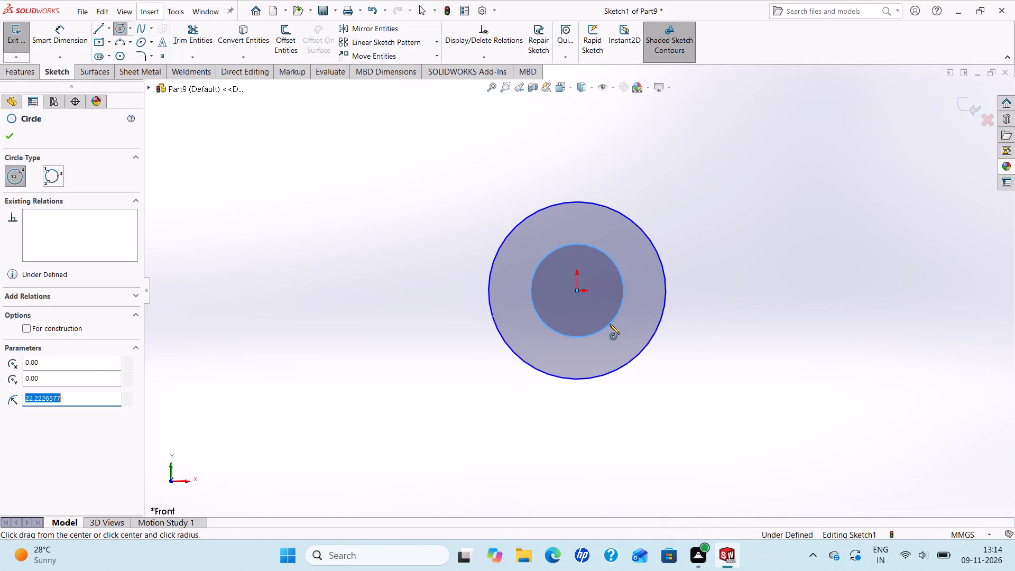
pyautogui.rightClick(610, 324)
pyautogui.click(630, 331)
# Dimension the outer circle's diameter as 200 mm and the inner circle's diameter as 56 mm.
pyautogui.scroll(2, 626, 273)
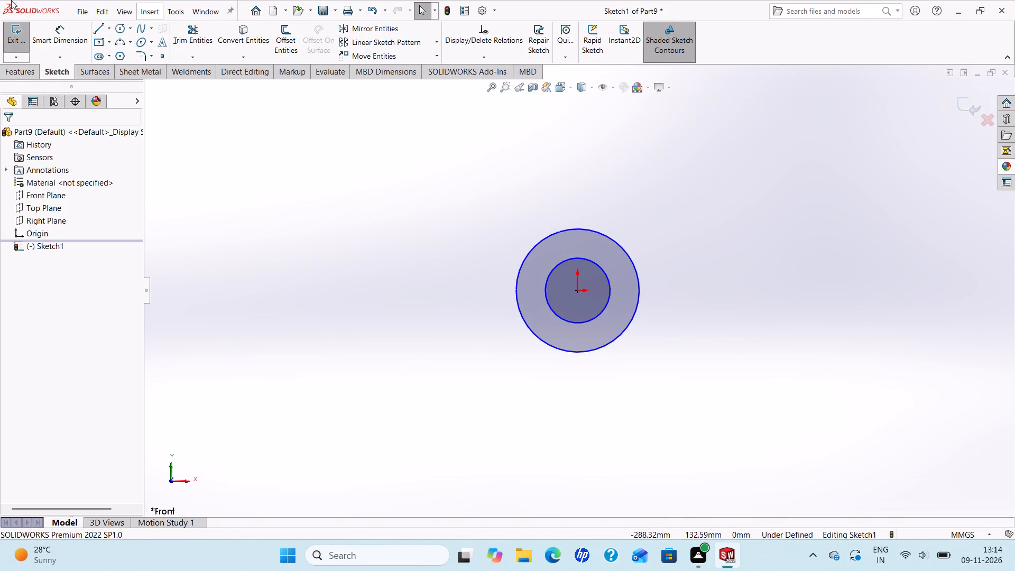
pyautogui.click(60, 39)
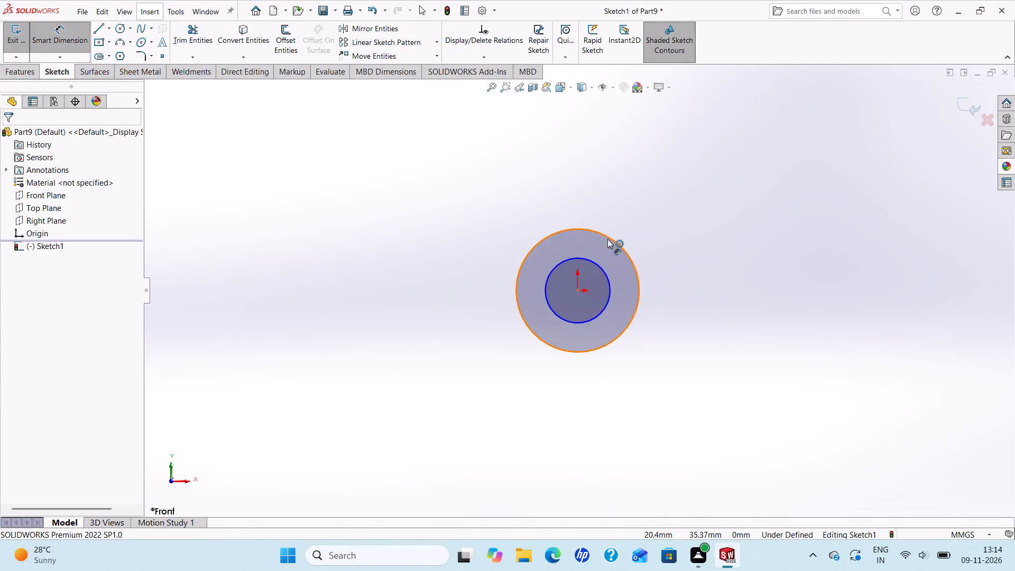
pyautogui.click(607, 239)
pyautogui.click(661, 179)
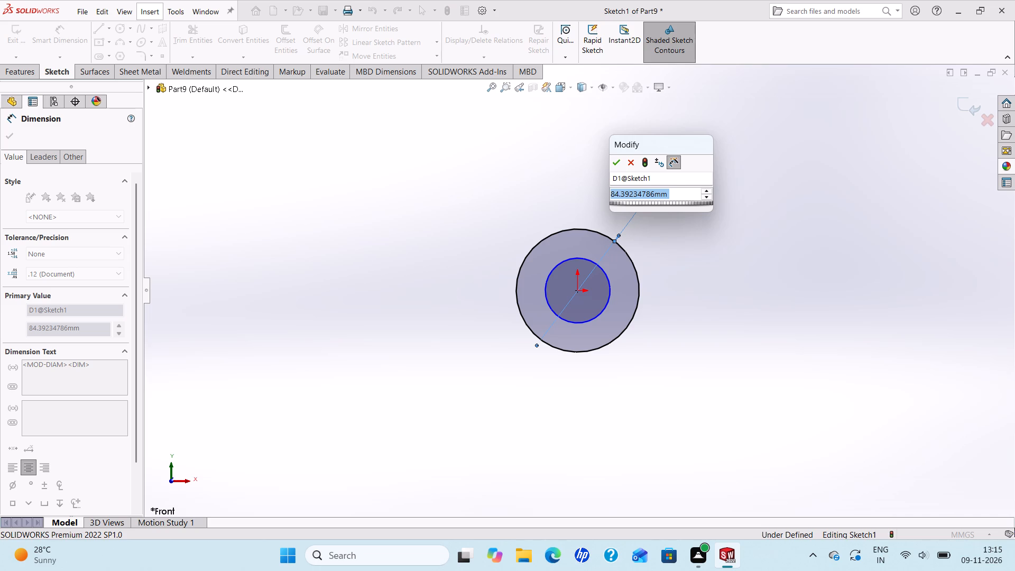
pyautogui.write('200')
pyautogui.press('Return')
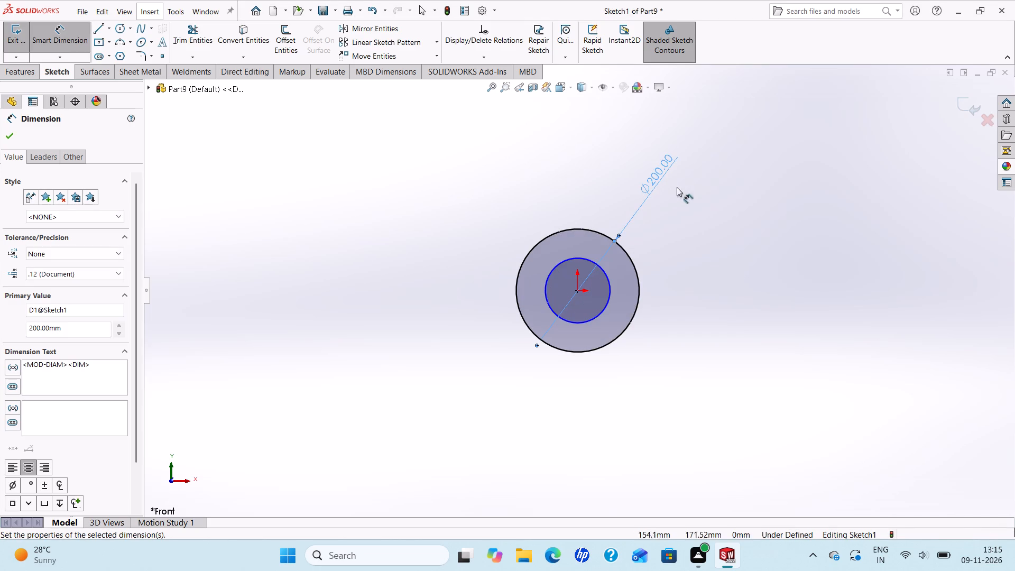
pyautogui.click(605, 271)
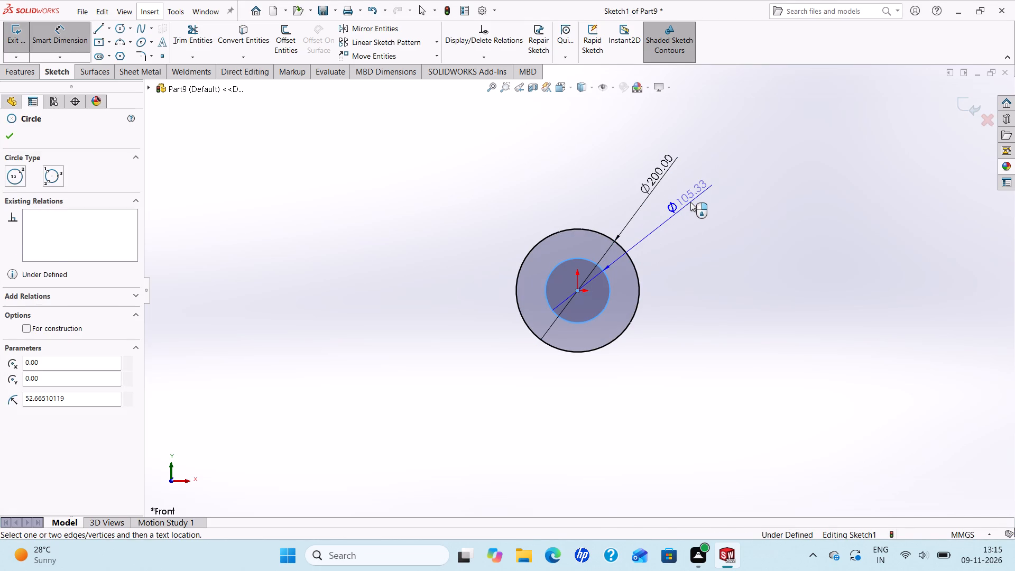
pyautogui.click(690, 202)
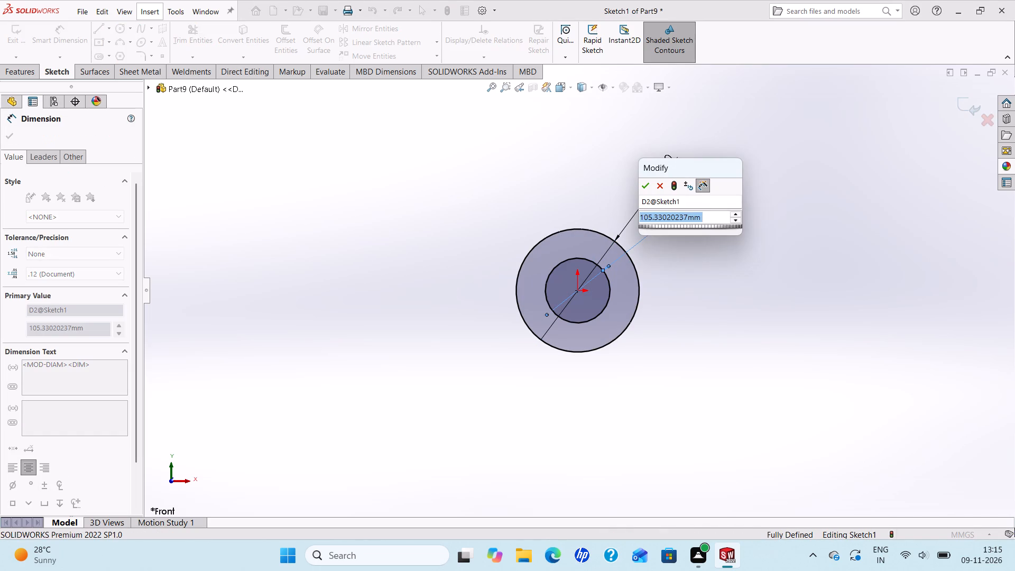
pyautogui.write('56')
pyautogui.press('Return')
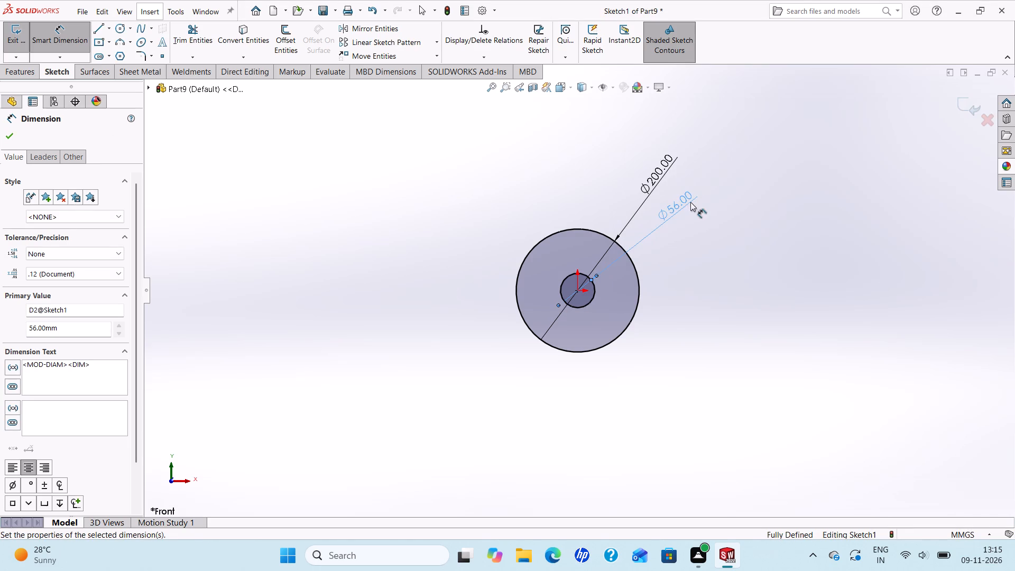
pyautogui.click(5, 139)
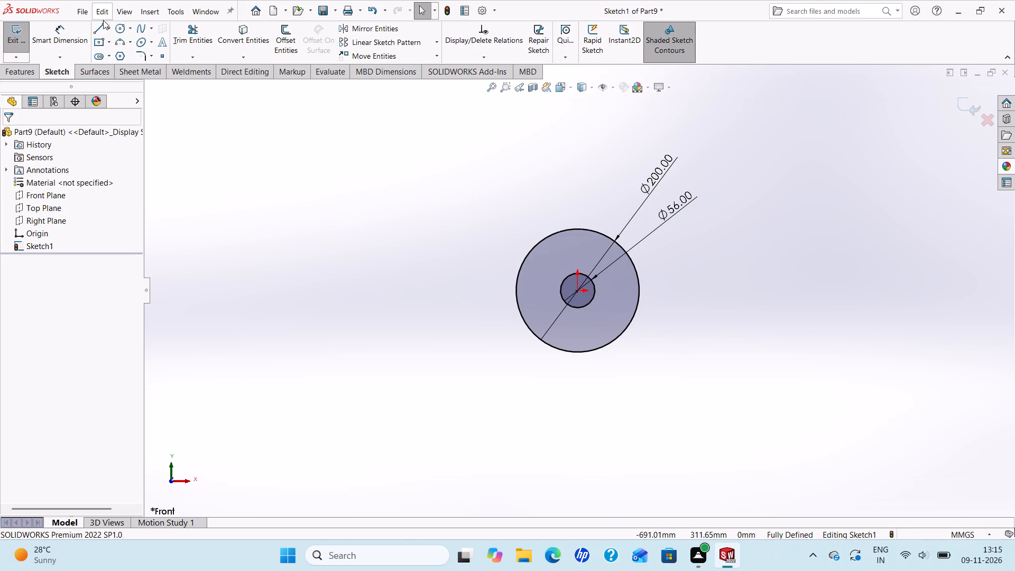
# Sketch a third circle centred on the origin between the two existing circles and dimension its diameter as 150 mm.
pyautogui.click(120, 31)
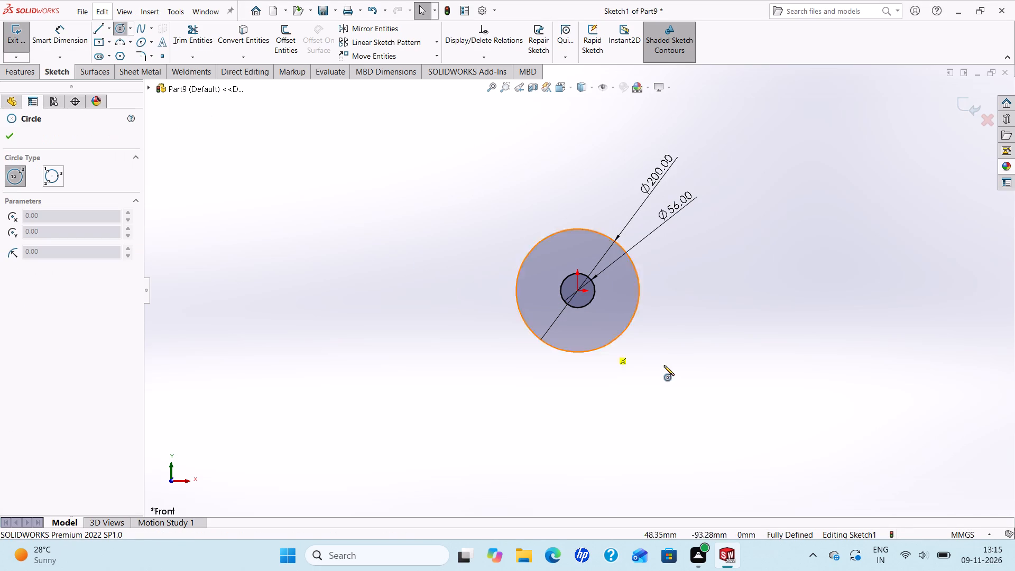
pyautogui.click(578, 292)
pyautogui.click(614, 315)
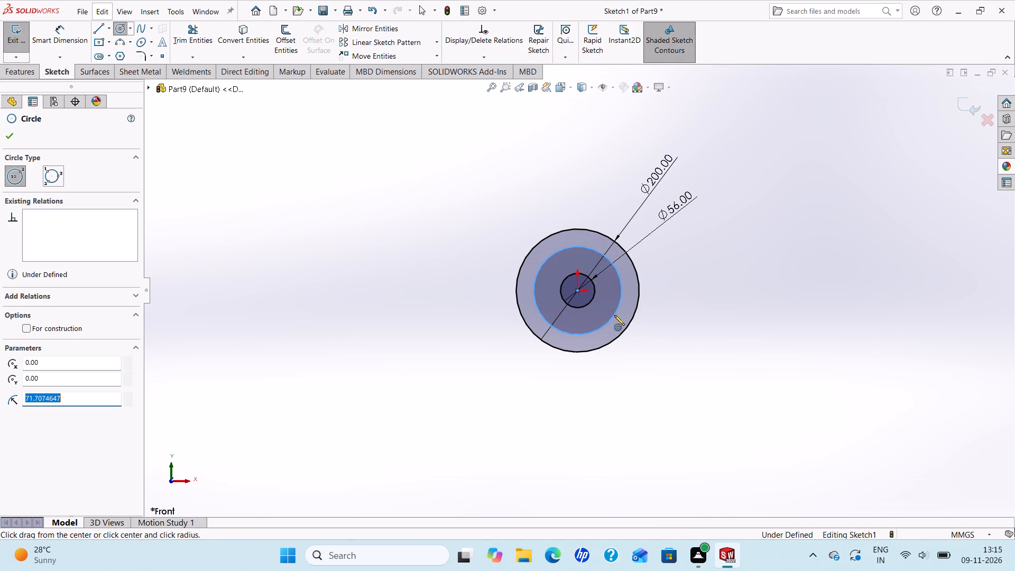
pyautogui.rightClick(614, 315)
pyautogui.click(636, 321)
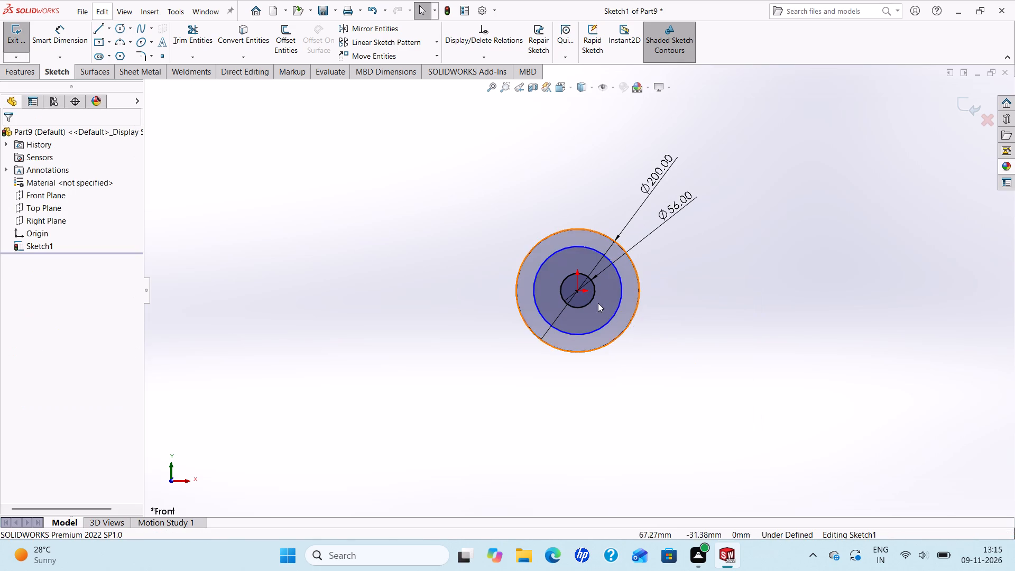
pyautogui.click(66, 35)
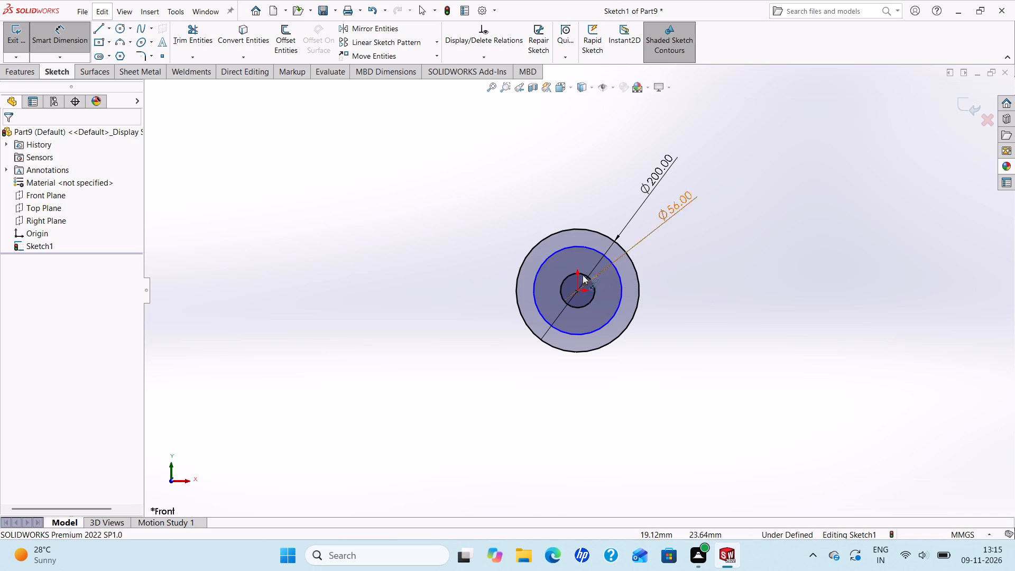
pyautogui.click(542, 262)
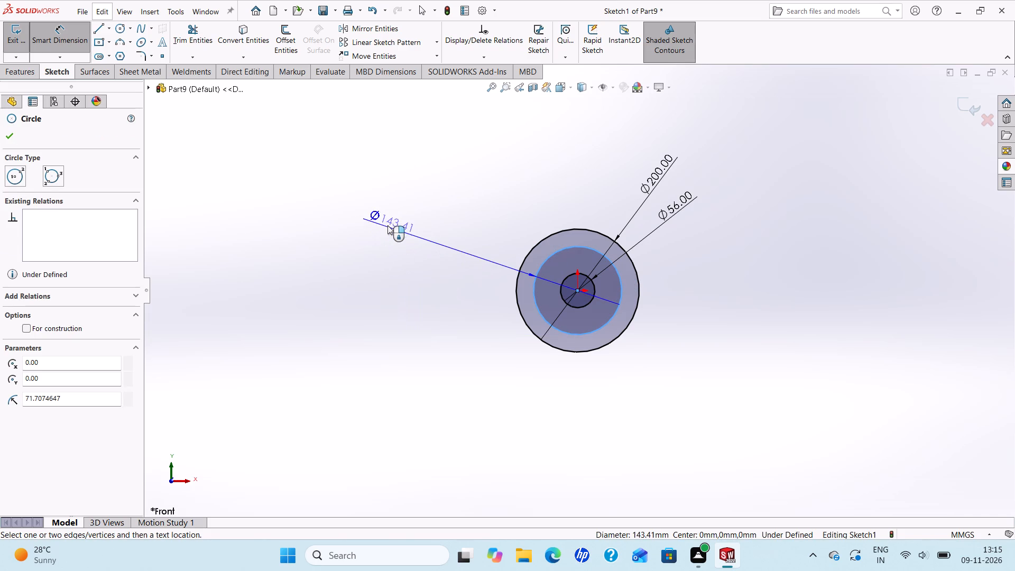
pyautogui.click(387, 225)
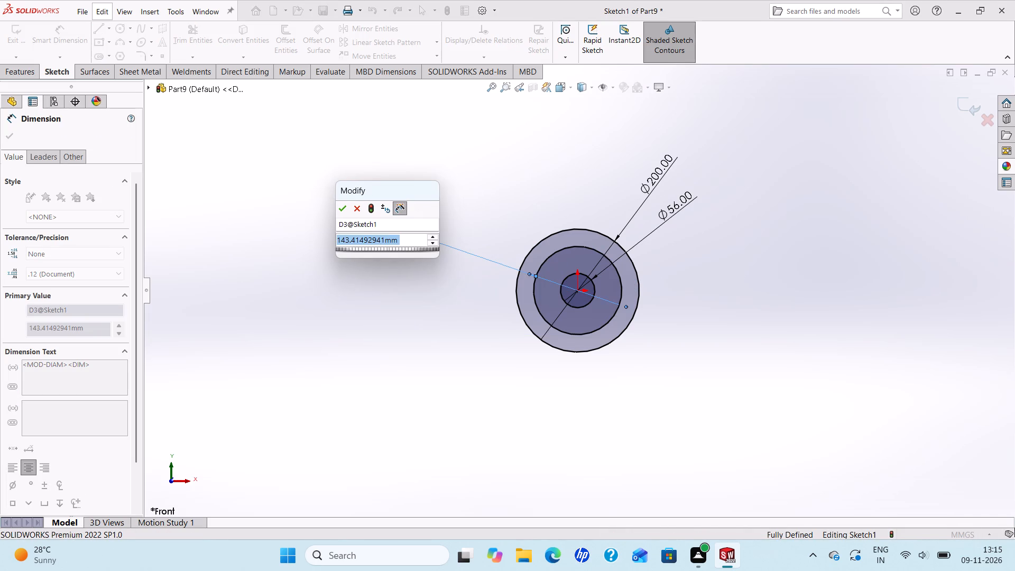
pyautogui.write('150')
pyautogui.press('Return')
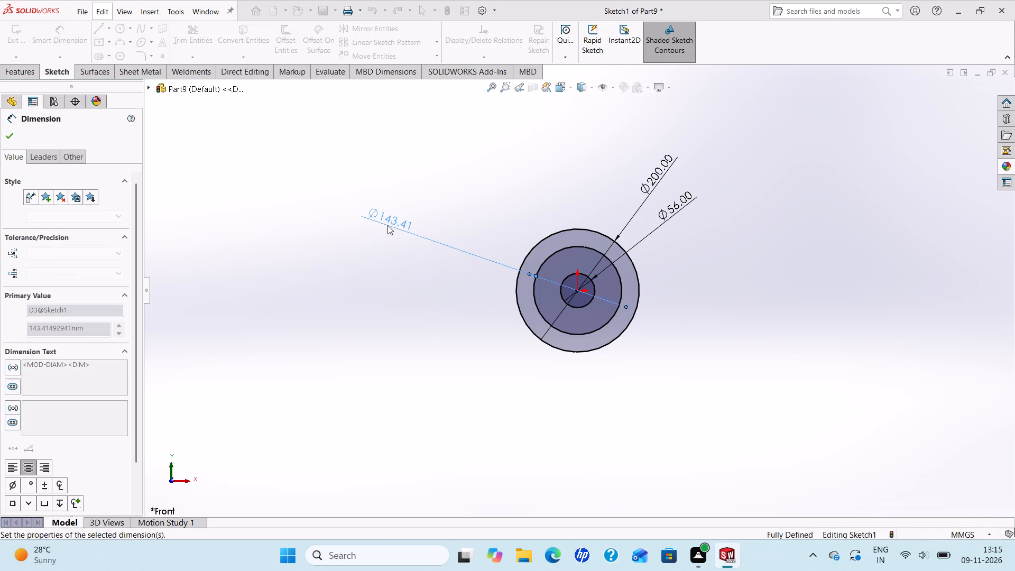
pyautogui.click(10, 135)
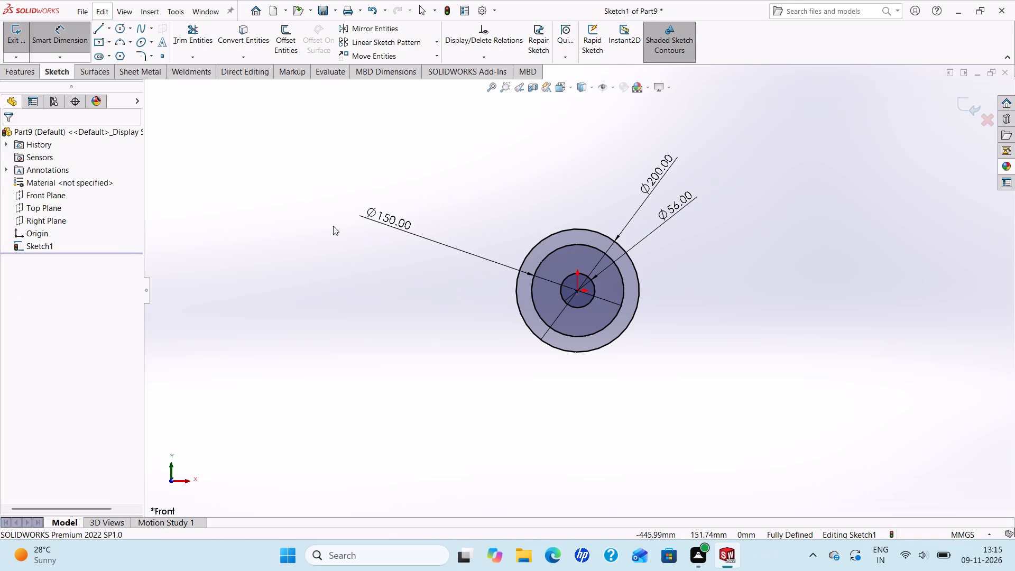
# Convert the 150 mm circle to construction geometry.
pyautogui.click(544, 259)
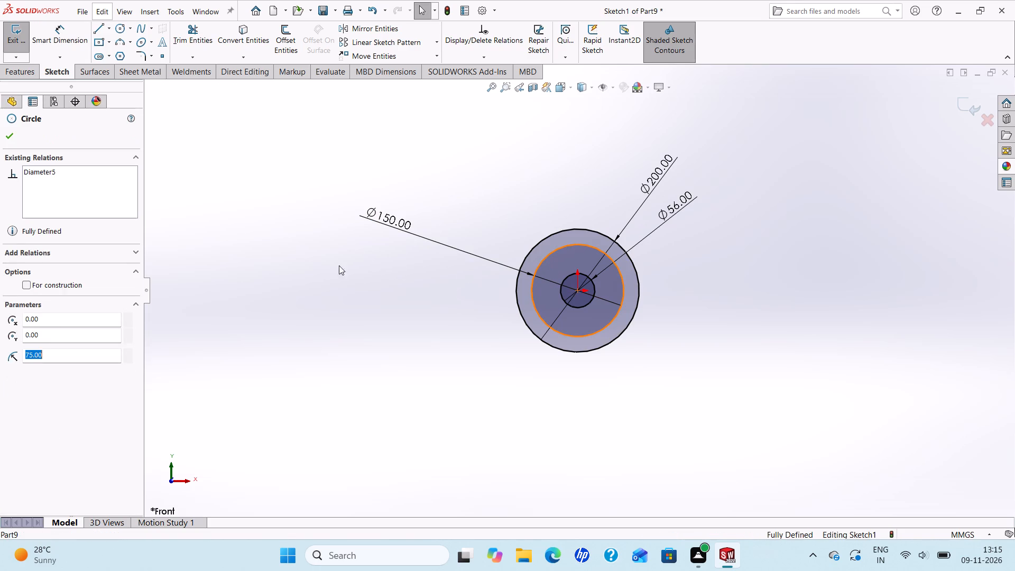
pyautogui.click(25, 284)
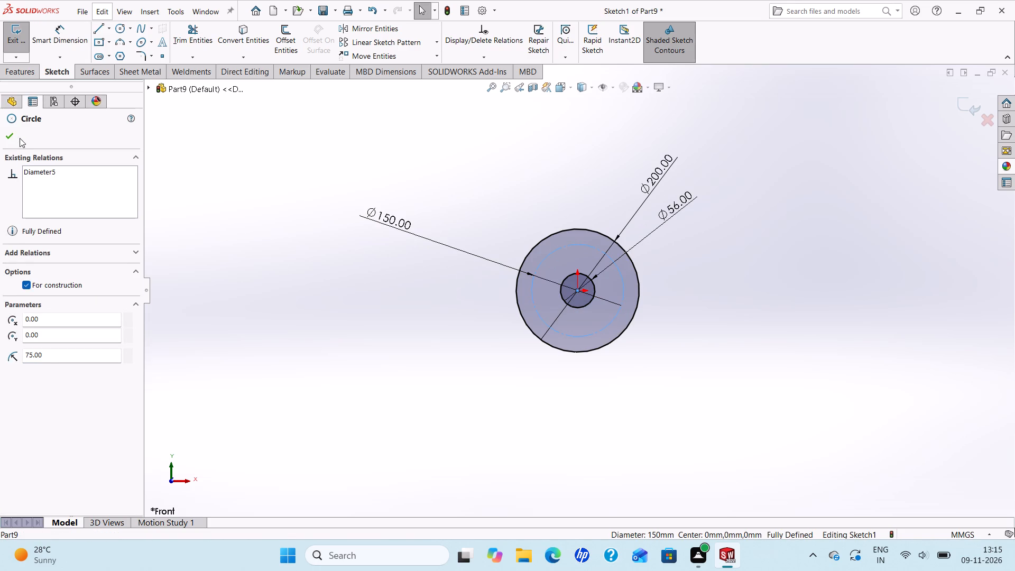
pyautogui.click(5, 136)
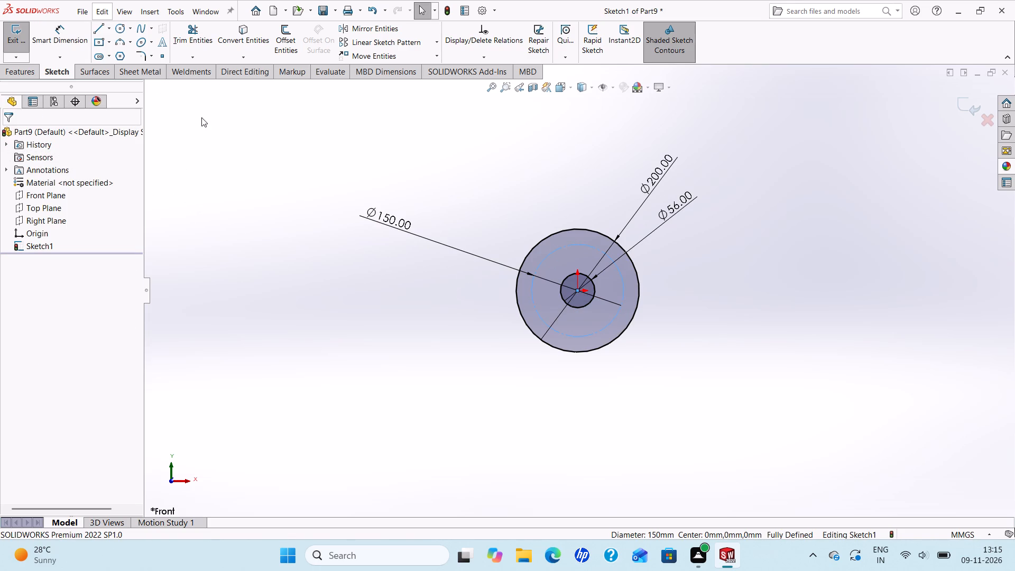
# Sketch a circle of about 12 mm radius centred on the 150 mm construction circle, level with the origin on its +X side.
pyautogui.click(115, 28)
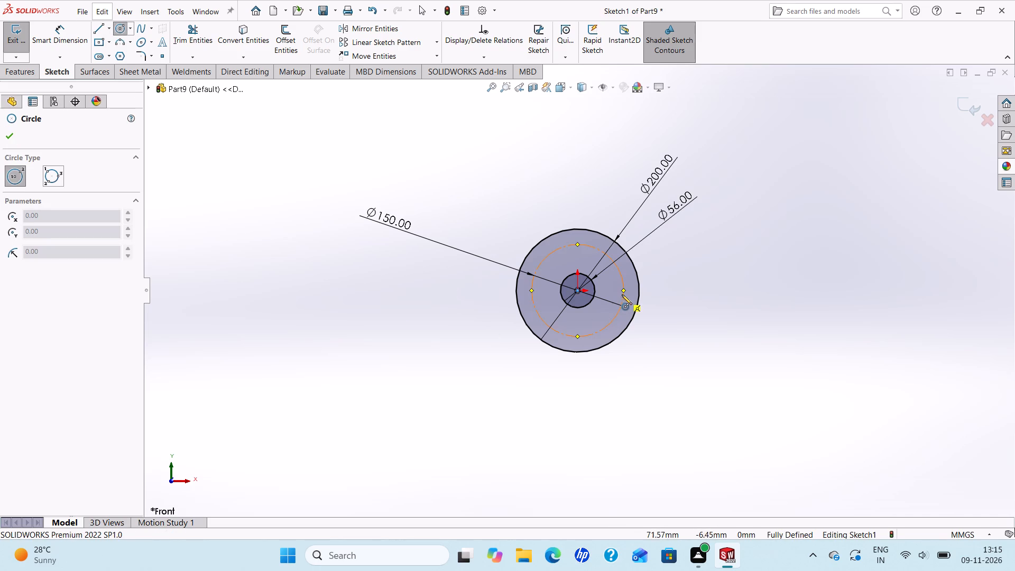
pyautogui.click(624, 290)
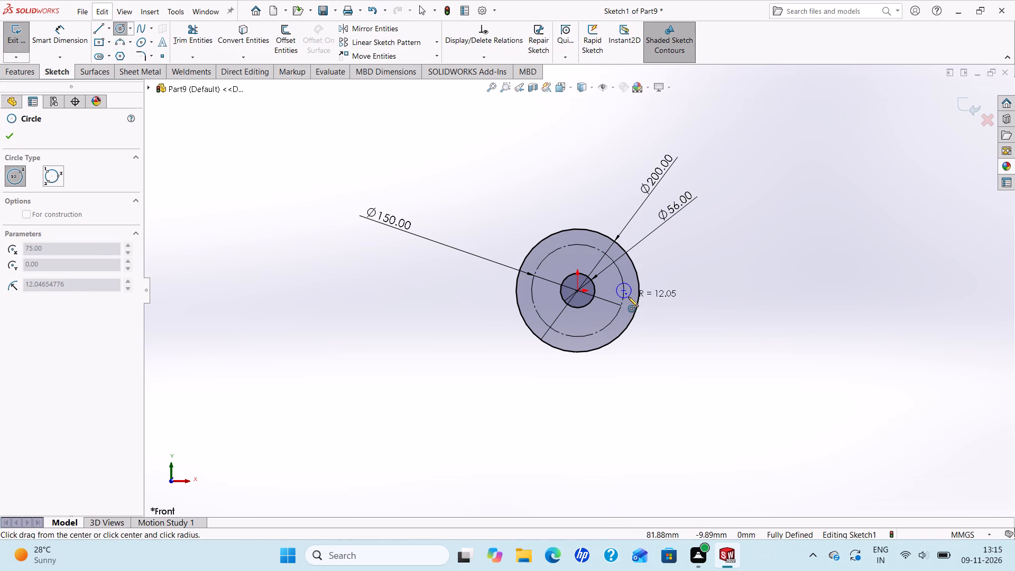
pyautogui.click(628, 297)
pyautogui.rightClick(628, 297)
pyautogui.click(650, 306)
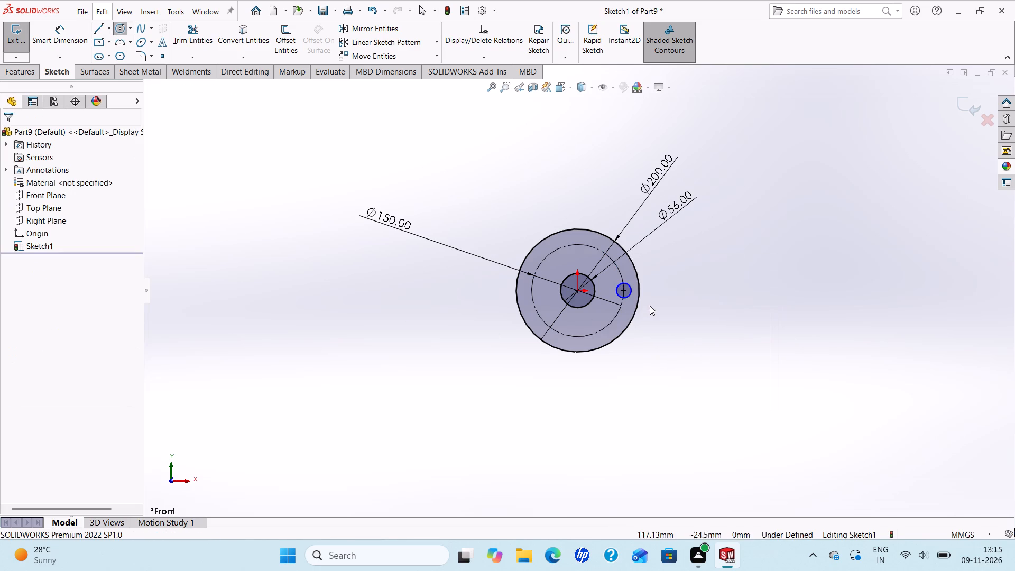
# Dimension the small bolt-hole circle's diameter as 20.3 mm.
pyautogui.click(68, 43)
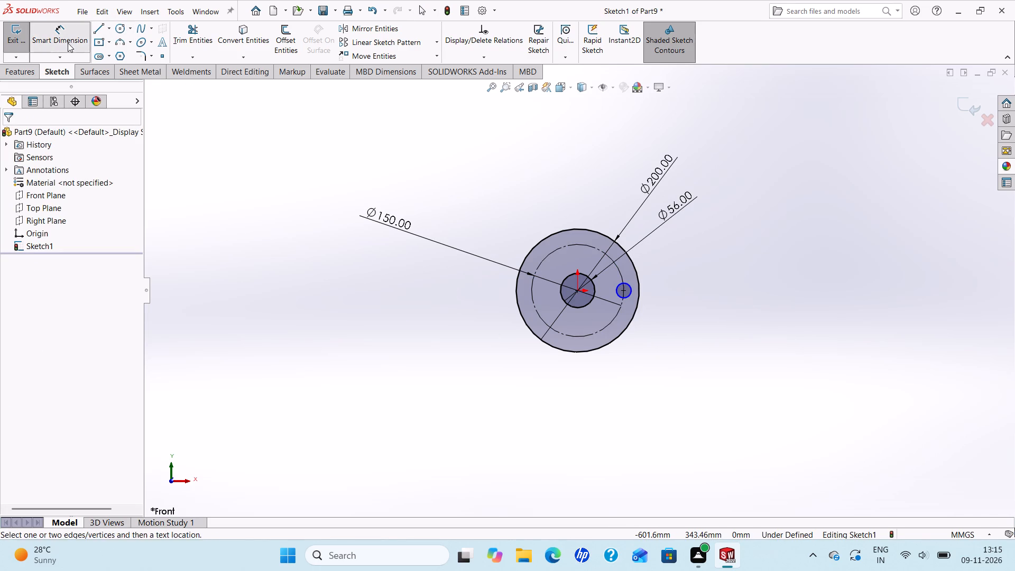
pyautogui.scroll(-3, 647, 251)
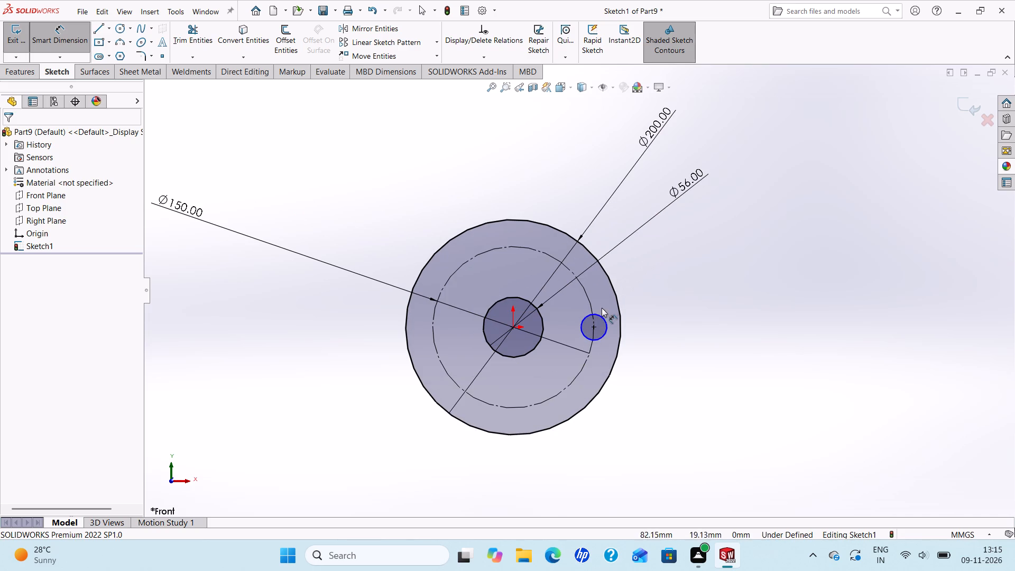
pyautogui.click(602, 320)
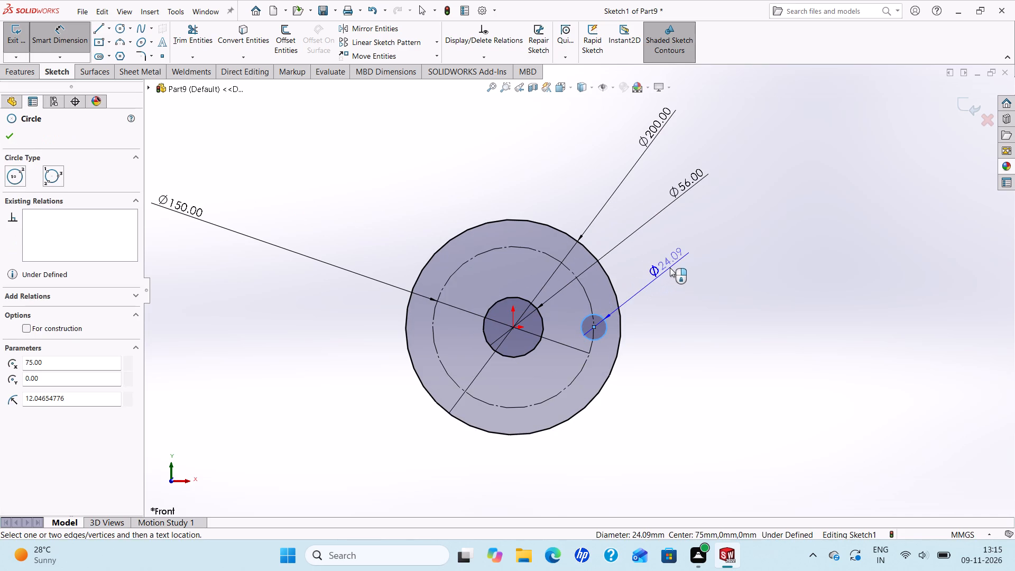
pyautogui.click(670, 268)
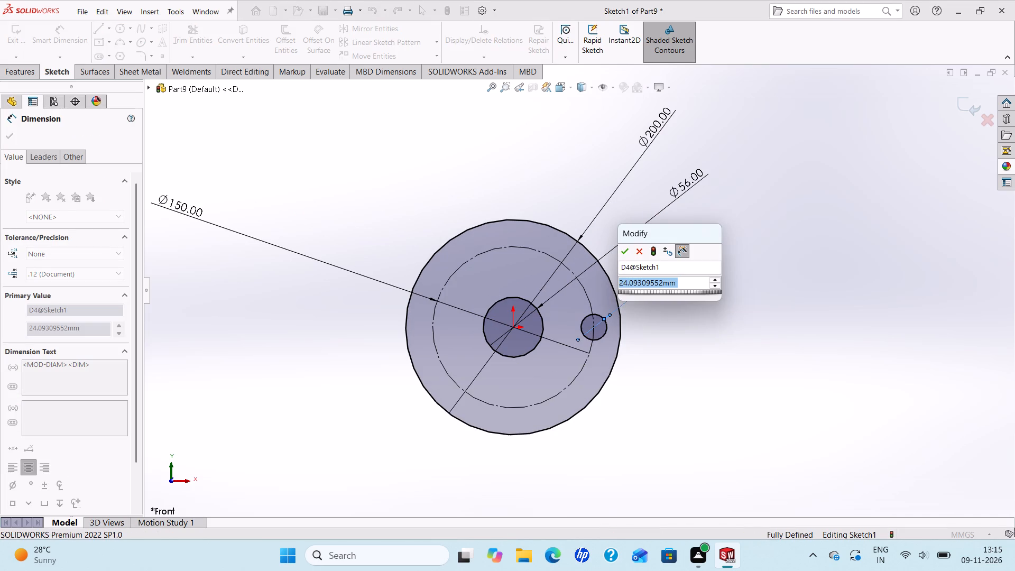
pyautogui.write('20.3')
pyautogui.press('Return')
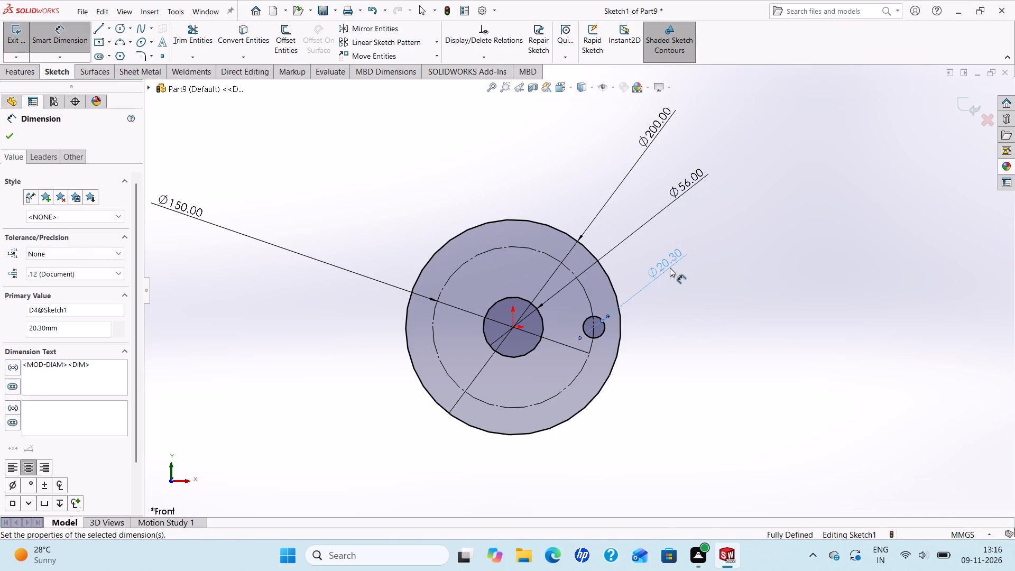
pyautogui.click(7, 136)
# Create a circular sketch pattern of the 20.3 mm circle about the origin with 3 equally spaced instances over 360 degrees.
pyautogui.scroll(1, 404, 350)
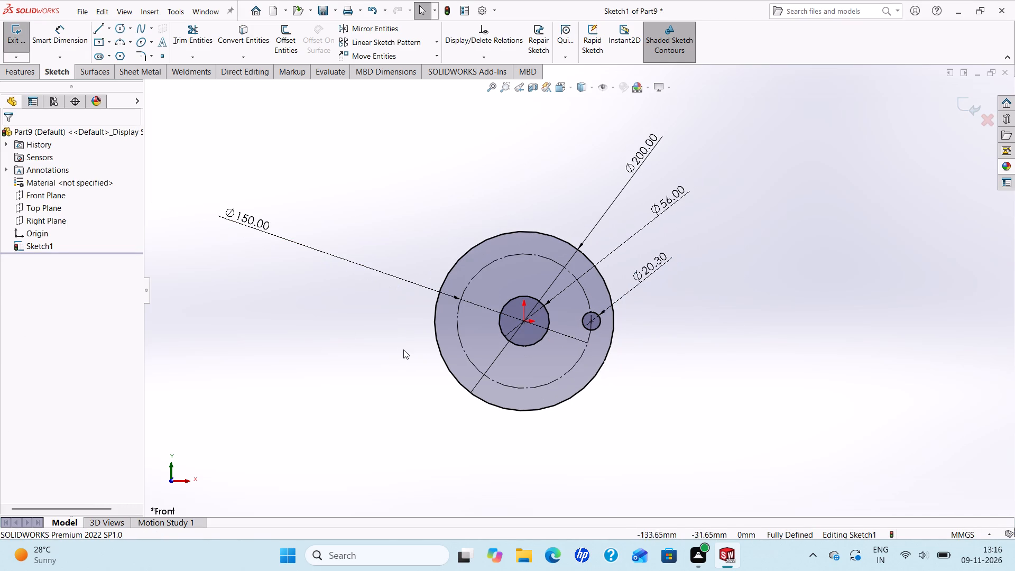
pyautogui.click(436, 43)
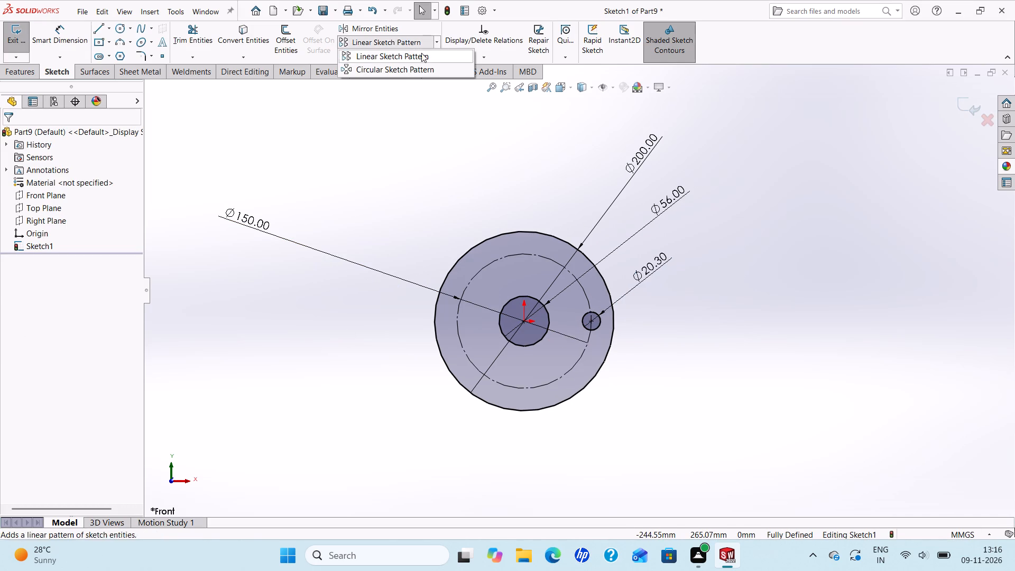
pyautogui.click(399, 71)
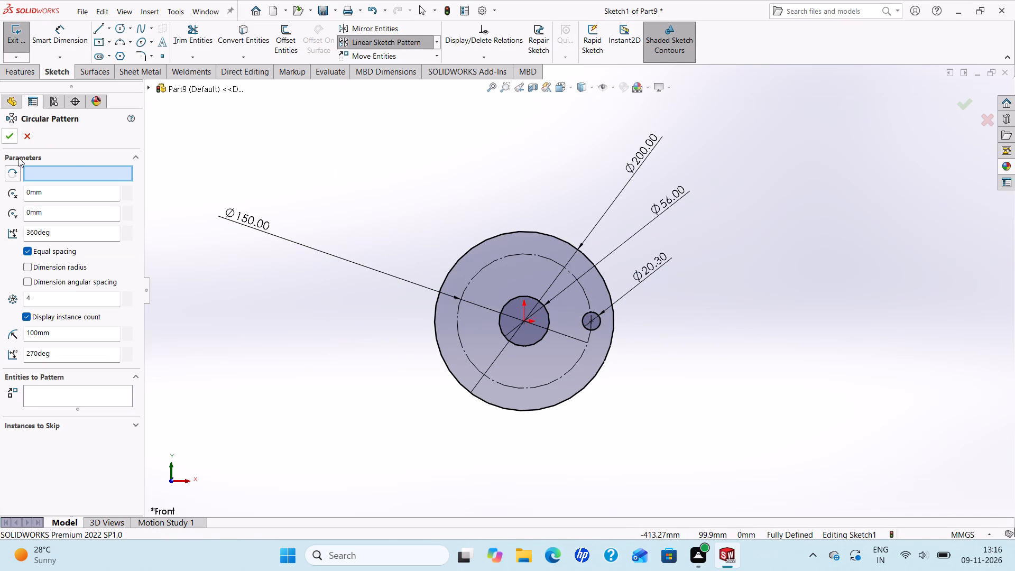
pyautogui.click(63, 171)
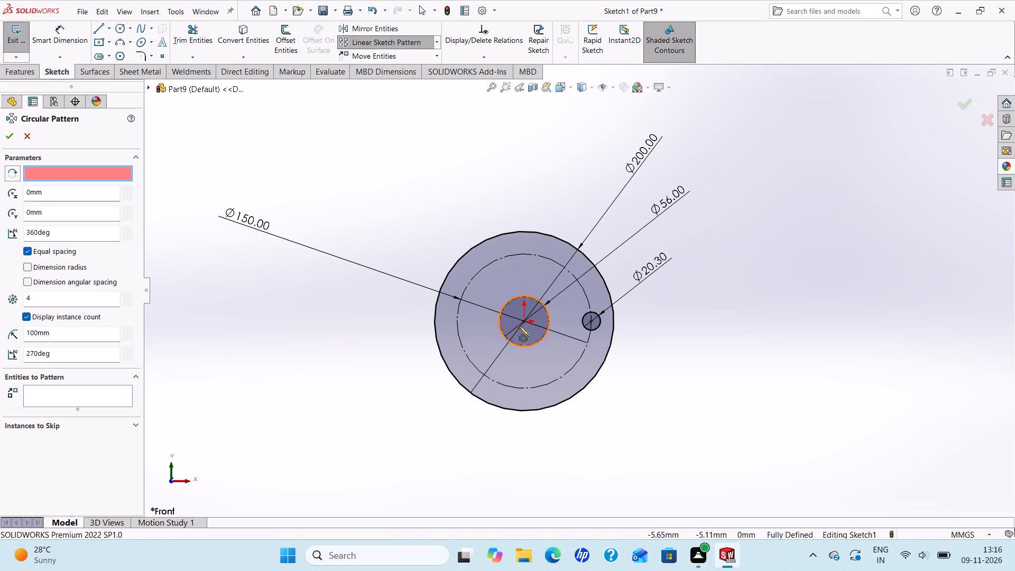
pyautogui.click(506, 308)
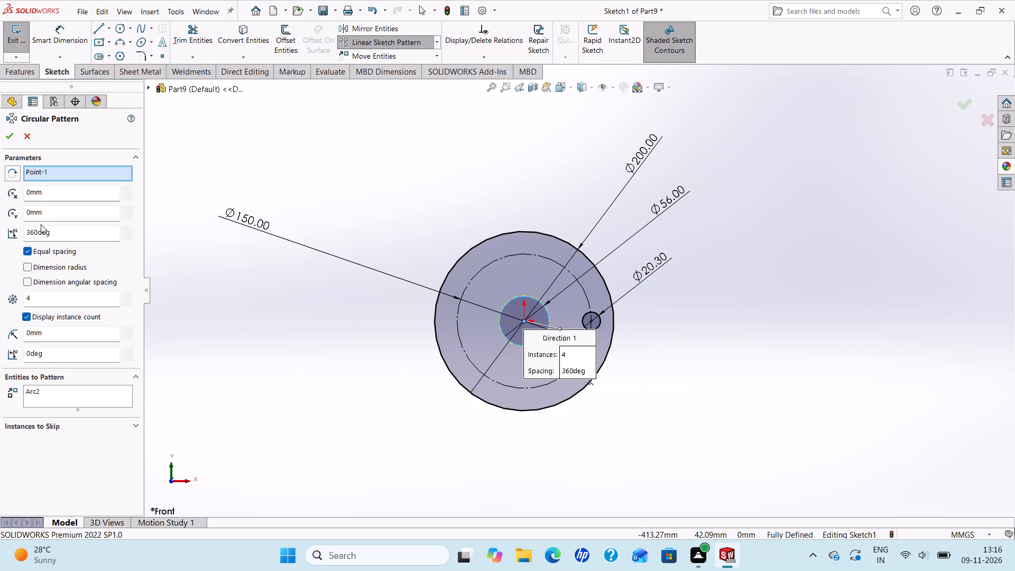
pyautogui.moveTo(39, 293); pyautogui.dragTo(10, 294)
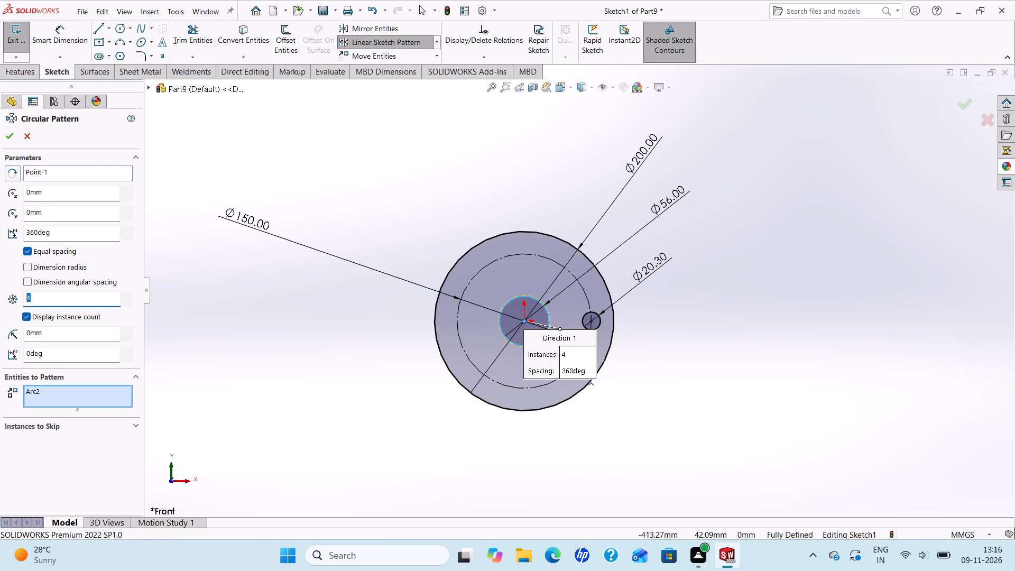
pyautogui.moveTo(10, 294); pyautogui.dragTo(0, 301)
pyautogui.press('3')
pyautogui.press('Return')
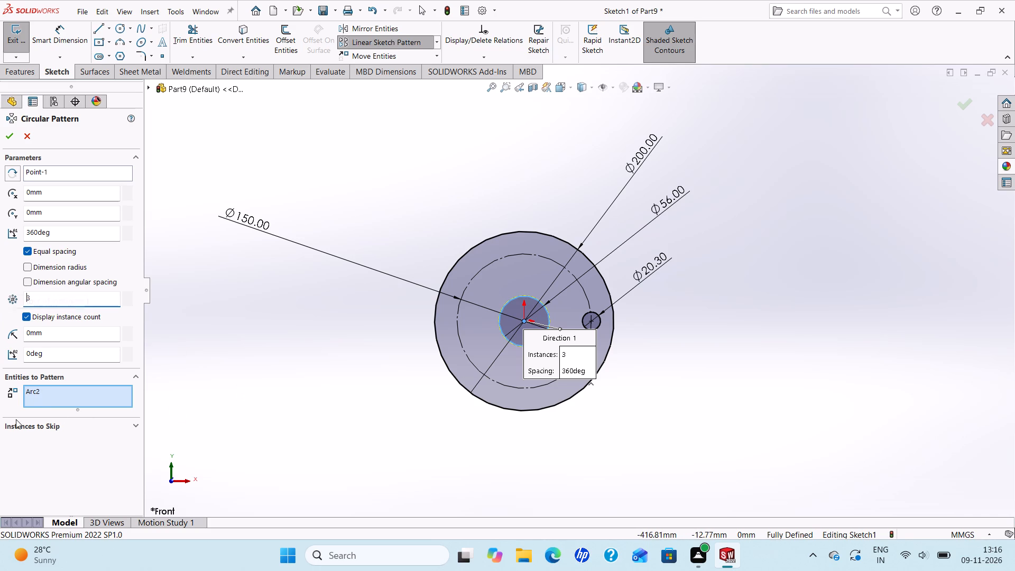
pyautogui.rightClick(34, 393)
pyautogui.click(45, 414)
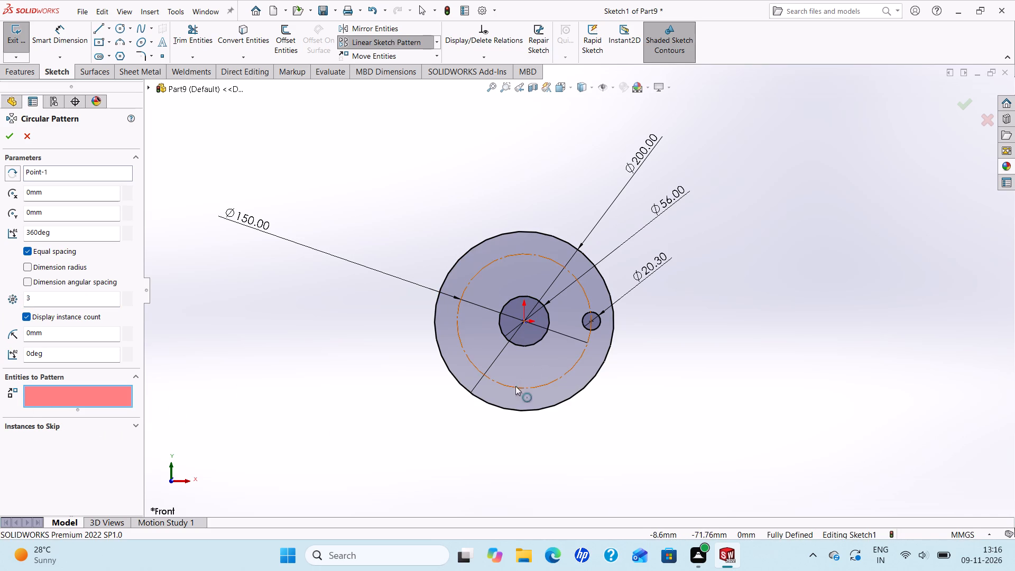
pyautogui.click(598, 327)
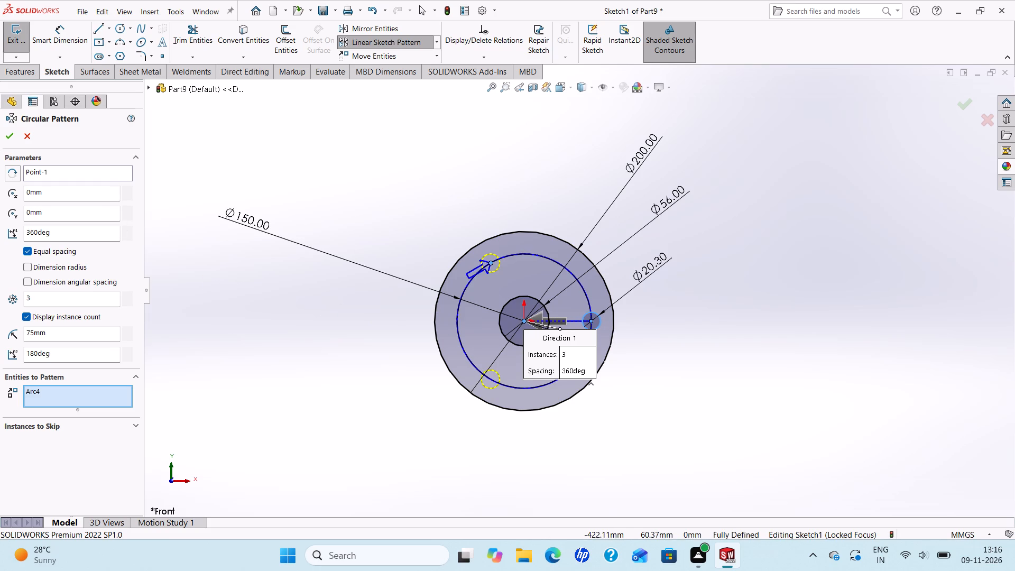
pyautogui.click(5, 138)
# Dimension the horizontal and vertical distances from the upper patterned hole's centre to the origin, keeping the values as drawn.
pyautogui.scroll(1, 392, 376)
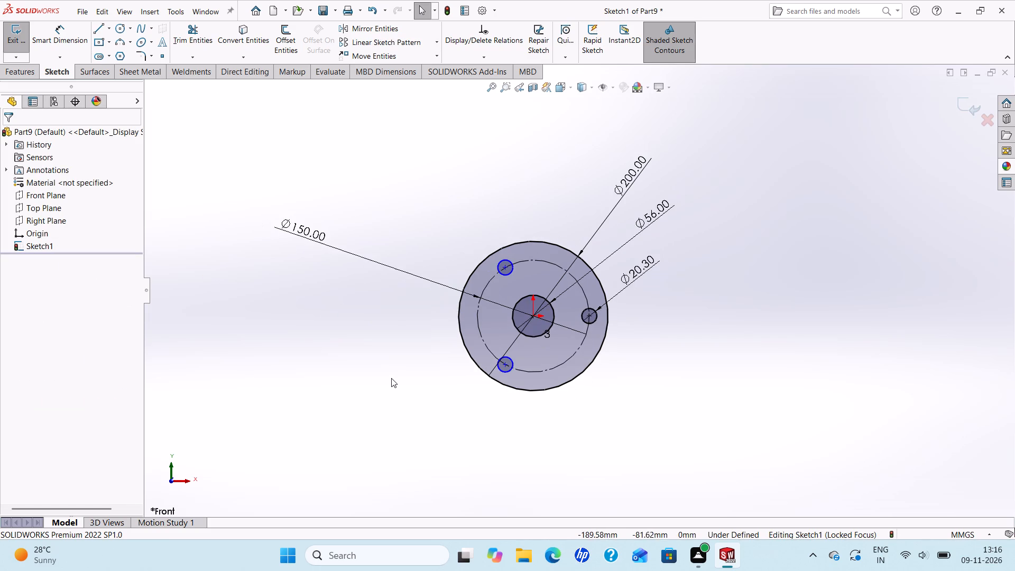
pyautogui.scroll(-1, 390, 380)
pyautogui.scroll(1, 572, 351)
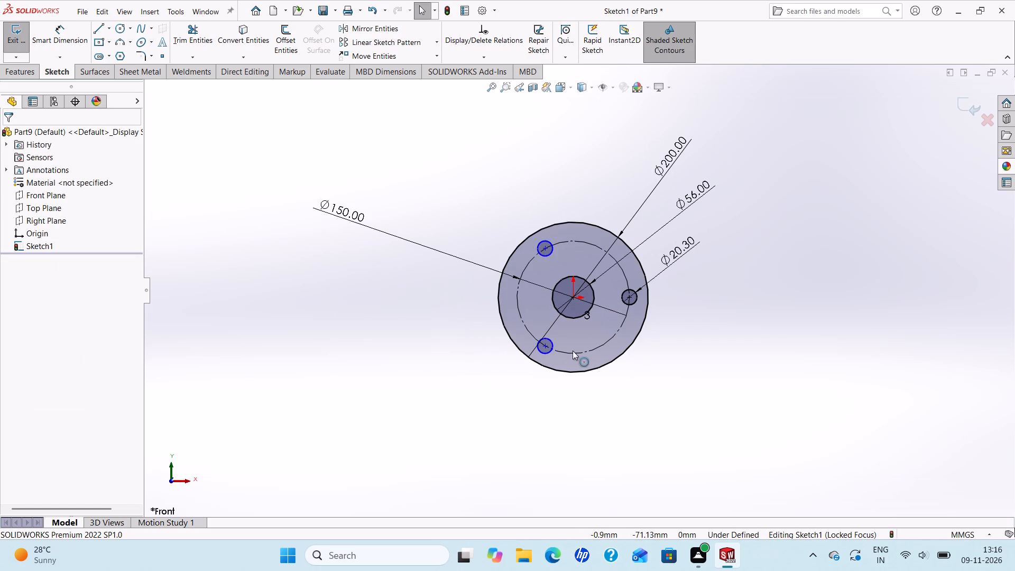
pyautogui.click(60, 38)
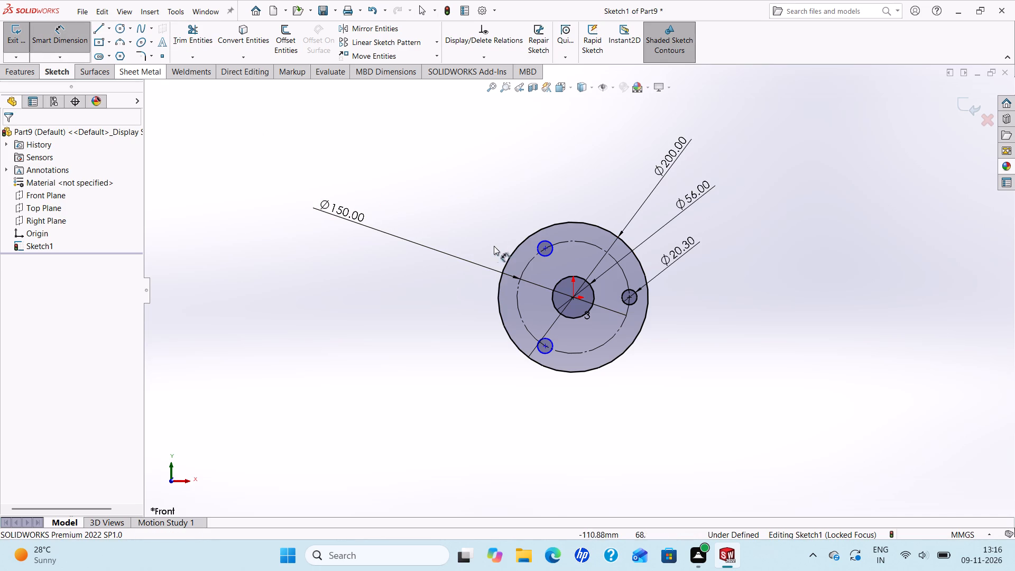
pyautogui.click(545, 248)
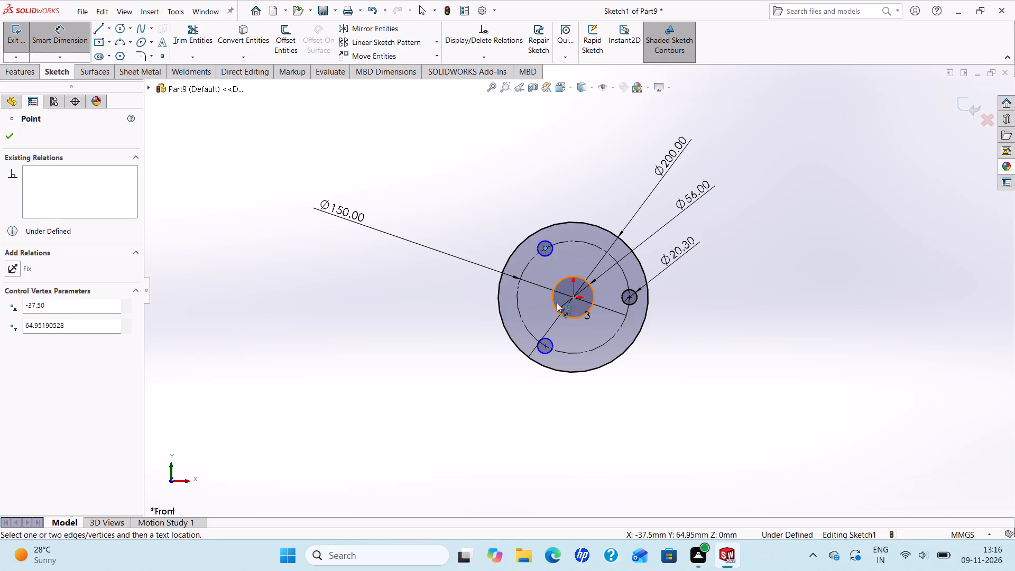
pyautogui.click(571, 298)
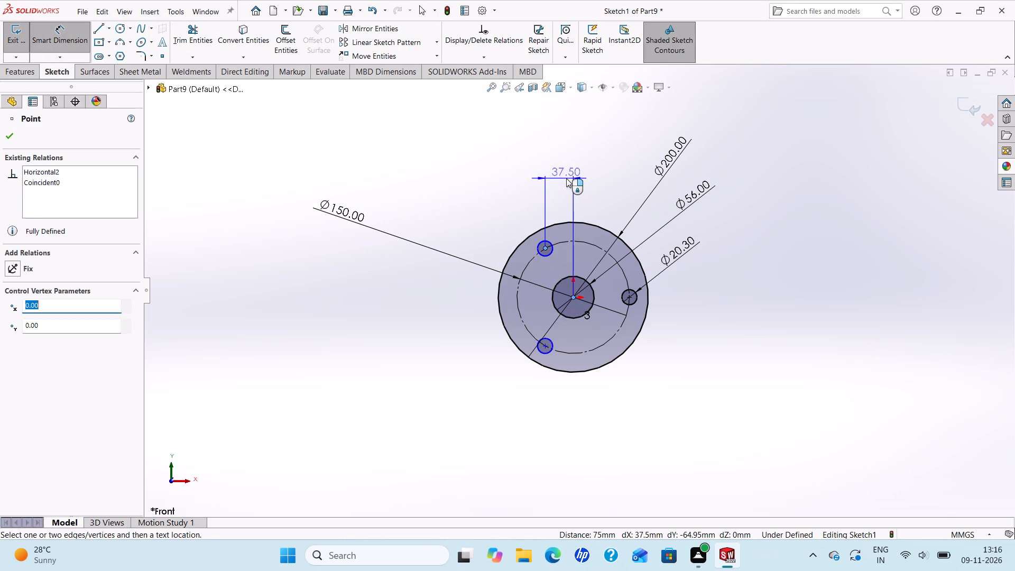
pyautogui.click(566, 178)
pyautogui.click(517, 165)
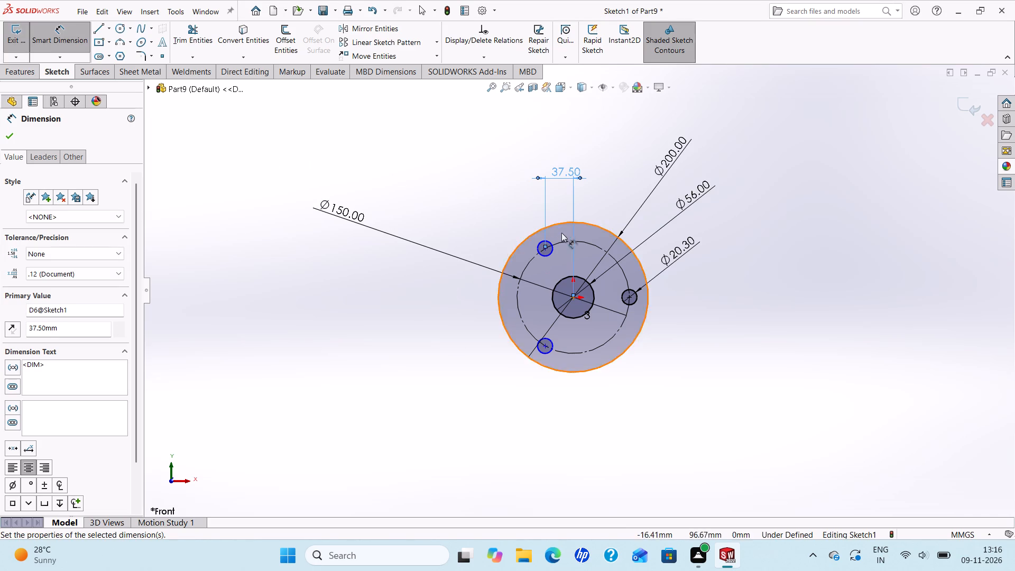
pyautogui.click(544, 250)
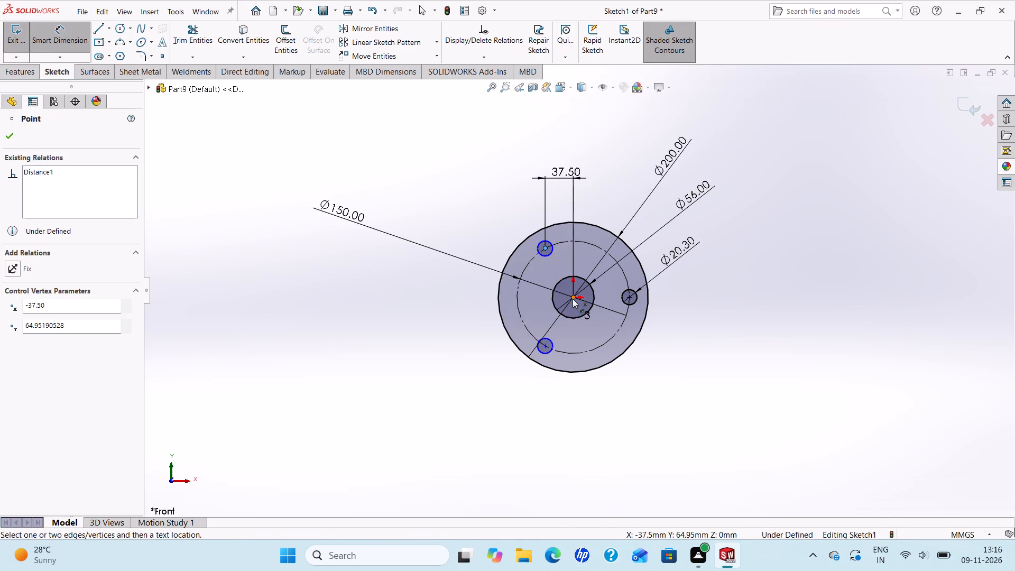
pyautogui.click(573, 299)
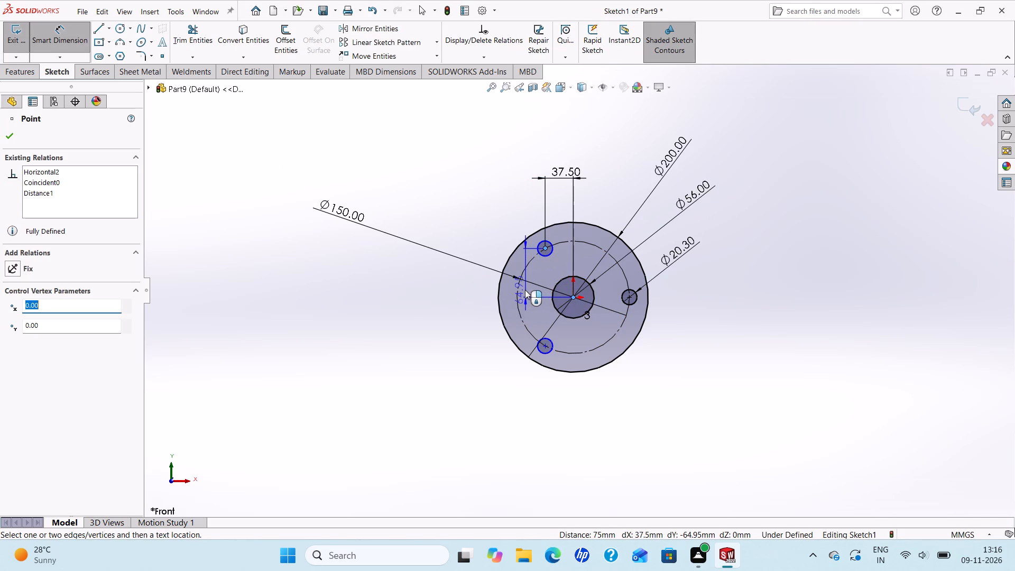
pyautogui.click(525, 290)
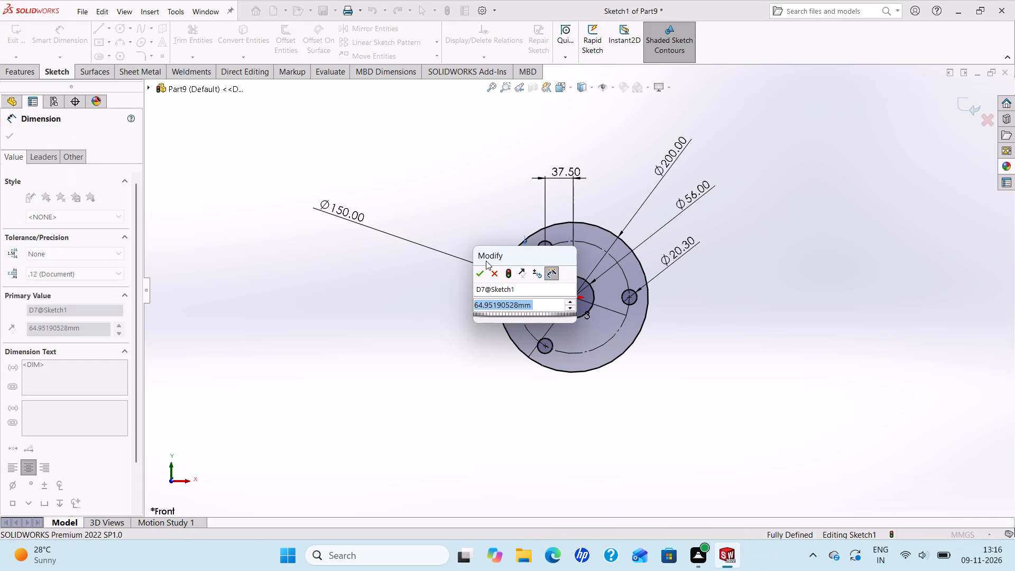
pyautogui.click(478, 273)
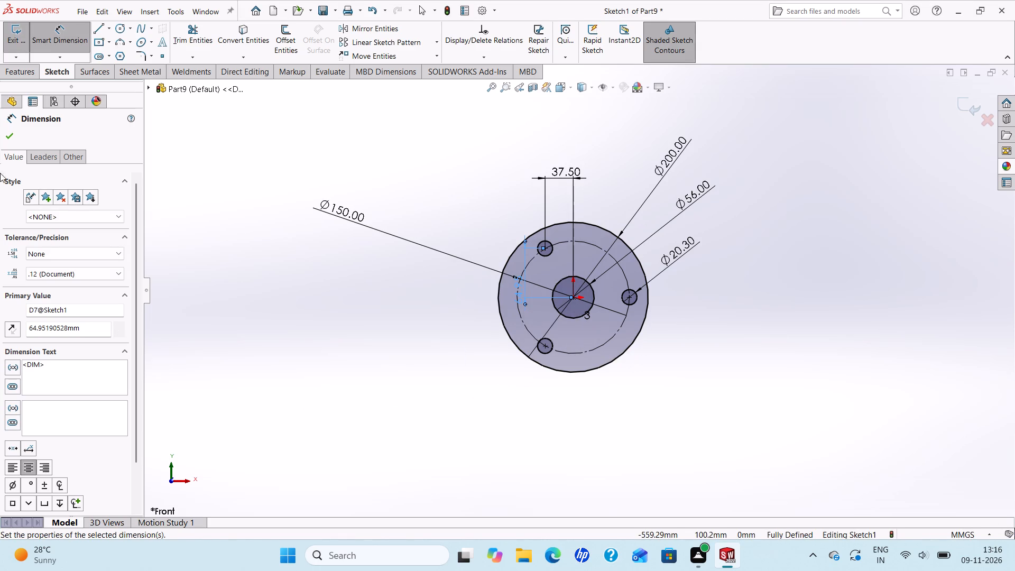
pyautogui.click(11, 137)
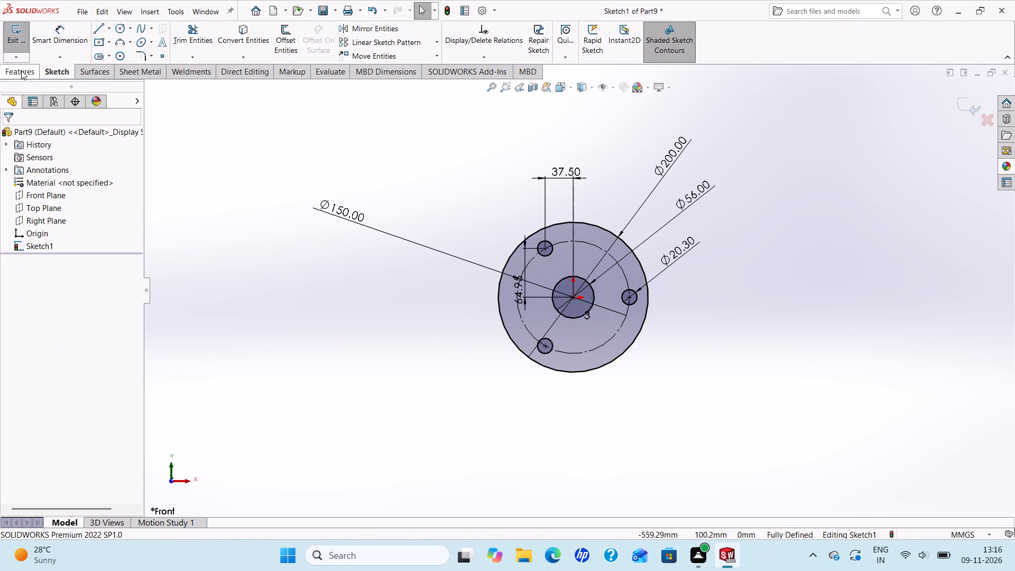
# Extrude the flange sketch as a blind boss 25 mm deep.
pyautogui.click(21, 69)
pyautogui.click(26, 43)
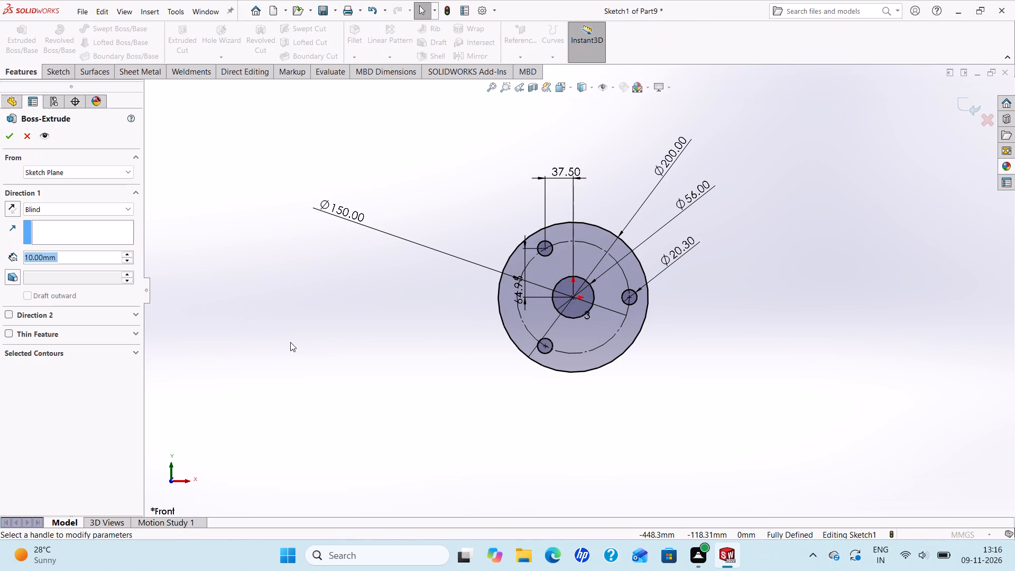
pyautogui.write('25')
pyautogui.press('Return')
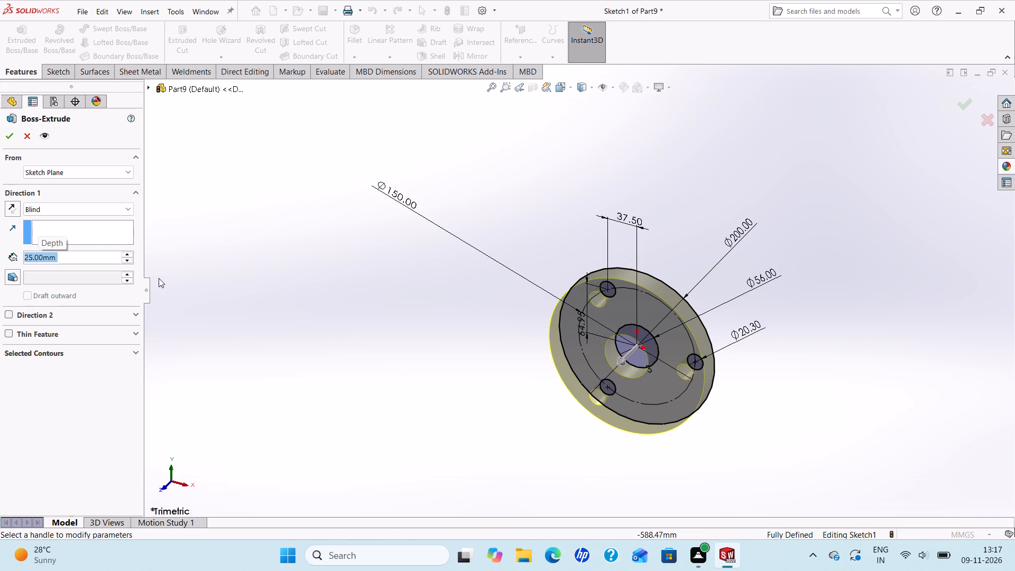
pyautogui.click(7, 136)
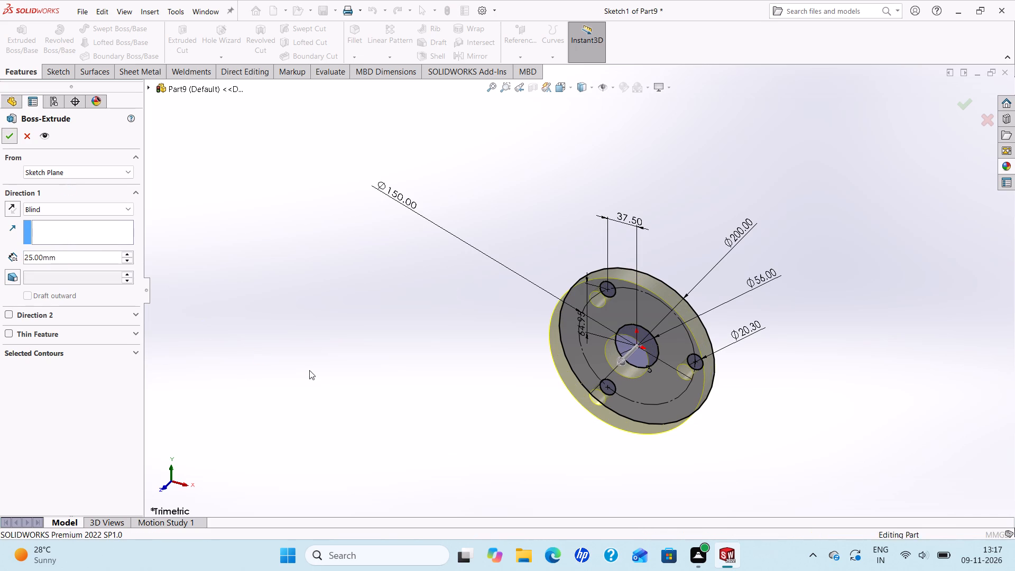
pyautogui.press('Escape')
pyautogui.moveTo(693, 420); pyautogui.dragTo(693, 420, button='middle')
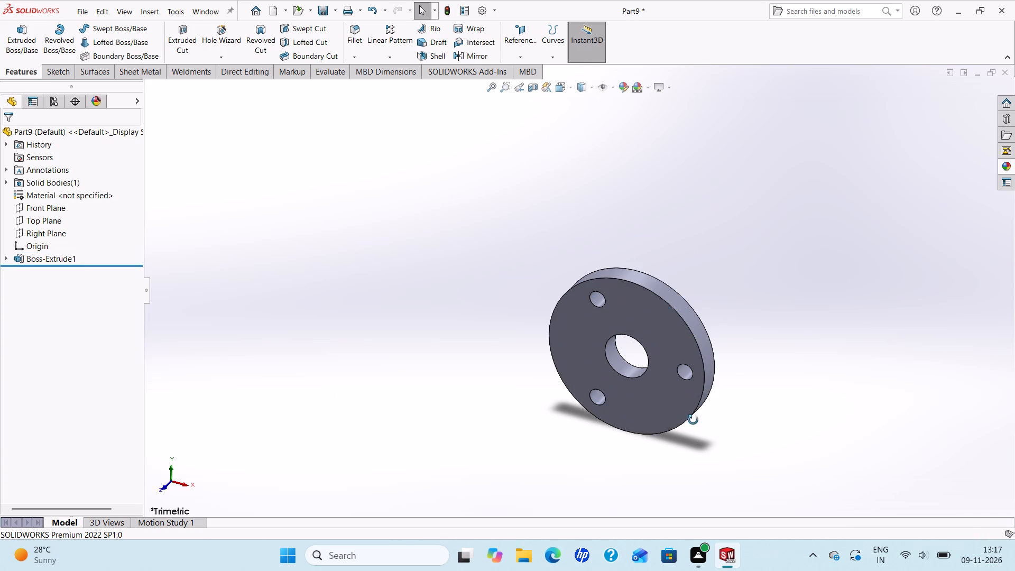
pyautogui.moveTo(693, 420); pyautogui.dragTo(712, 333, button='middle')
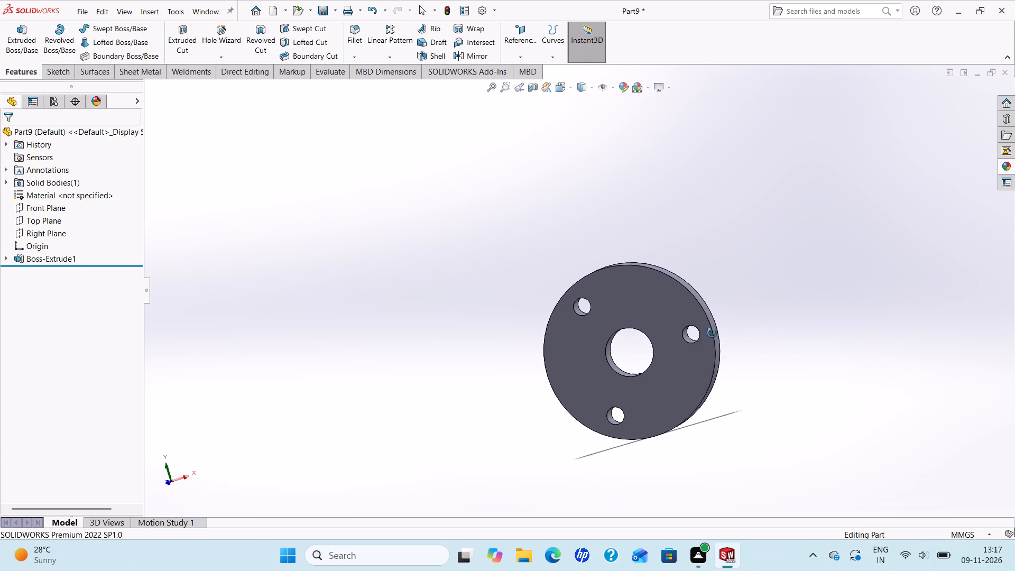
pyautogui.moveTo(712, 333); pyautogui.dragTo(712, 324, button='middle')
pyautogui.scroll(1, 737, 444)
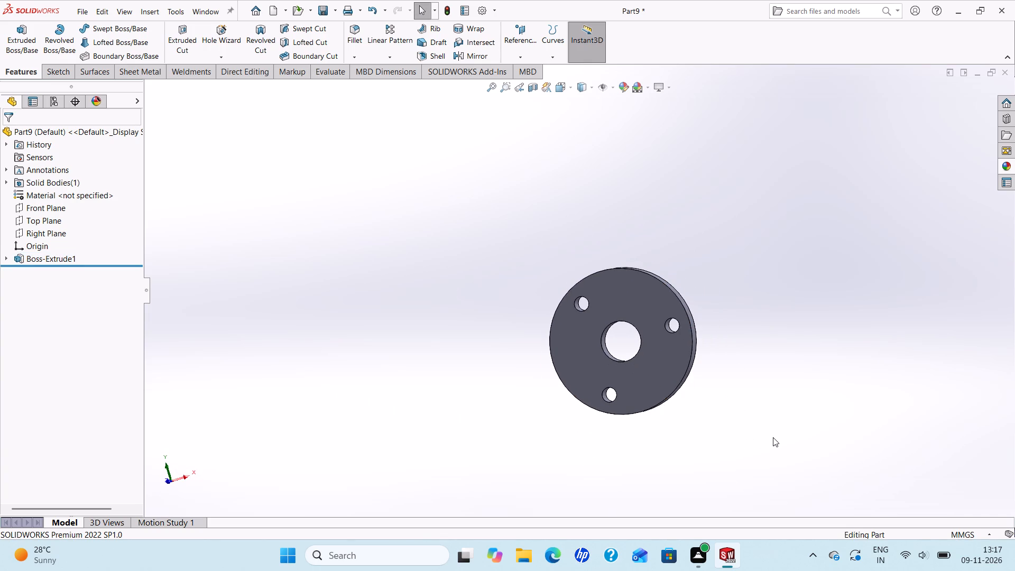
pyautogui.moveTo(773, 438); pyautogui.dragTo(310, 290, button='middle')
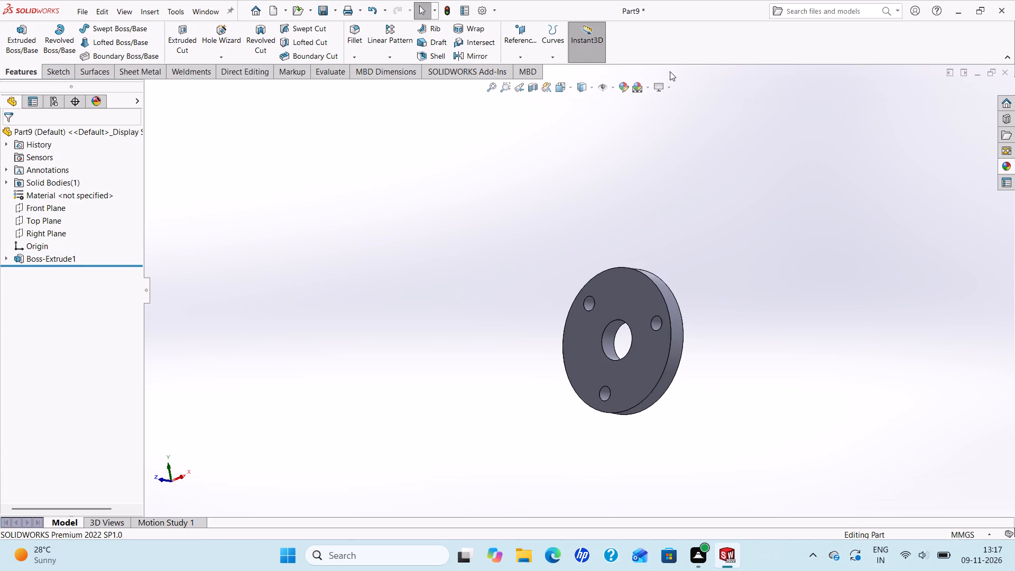
# Apply a light orange colour appearance to the whole flange part.
pyautogui.click(620, 90)
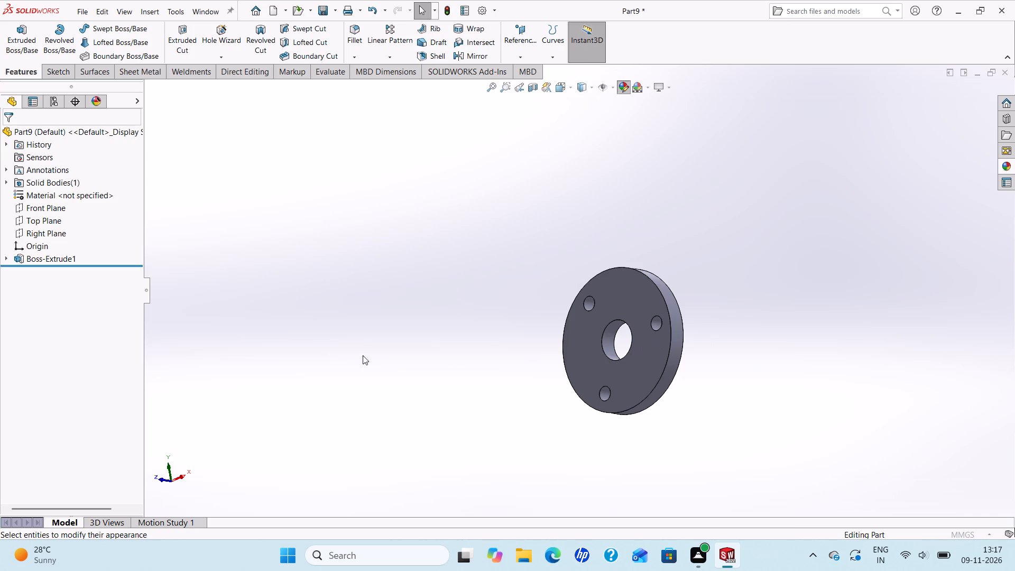
pyautogui.click(48, 397)
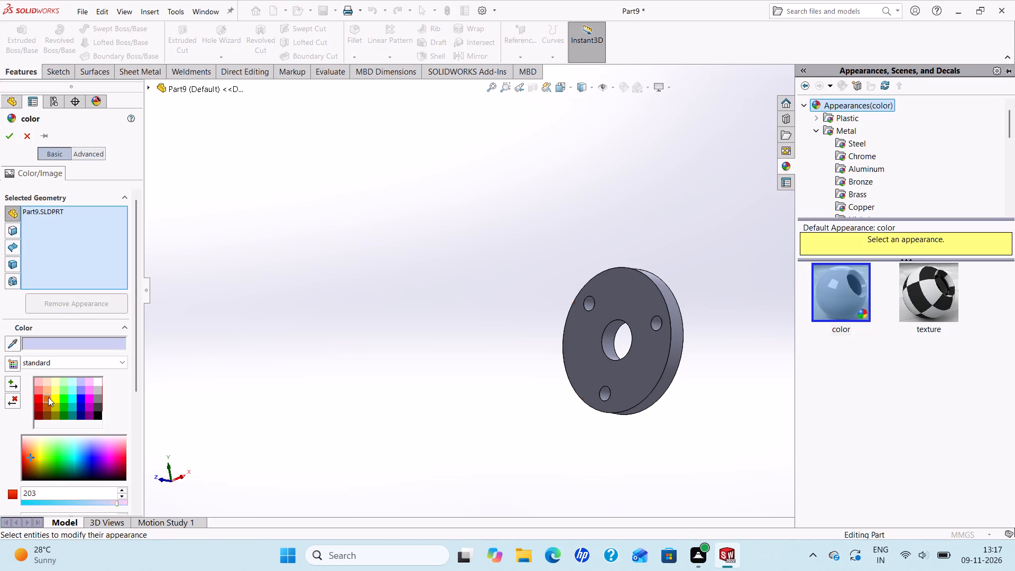
pyautogui.click(31, 462)
pyautogui.click(35, 450)
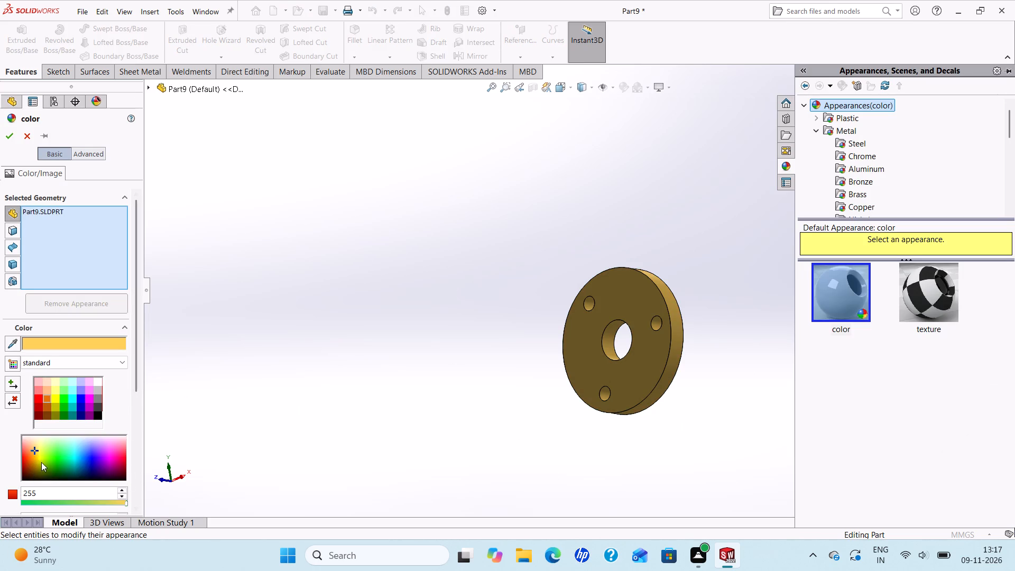
pyautogui.click(30, 450)
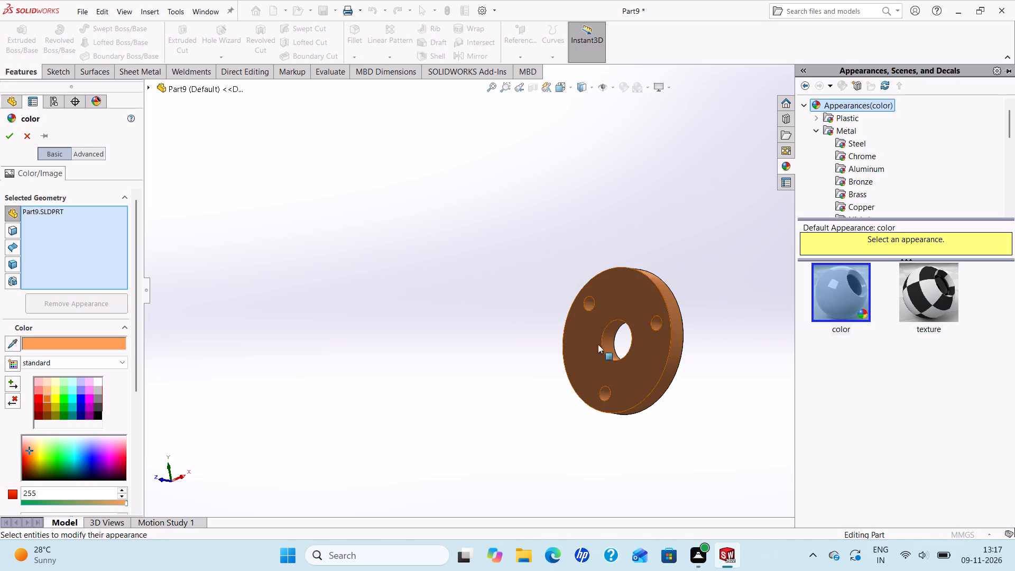
pyautogui.scroll(1, 676, 358)
pyautogui.scroll(-1, 675, 364)
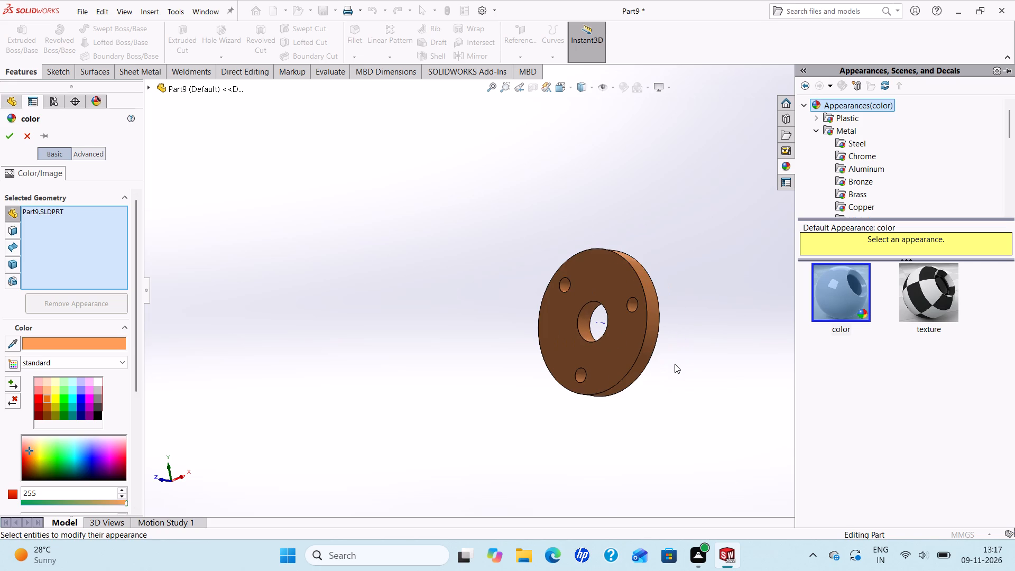
pyautogui.moveTo(699, 365); pyautogui.dragTo(463, 352, button='middle')
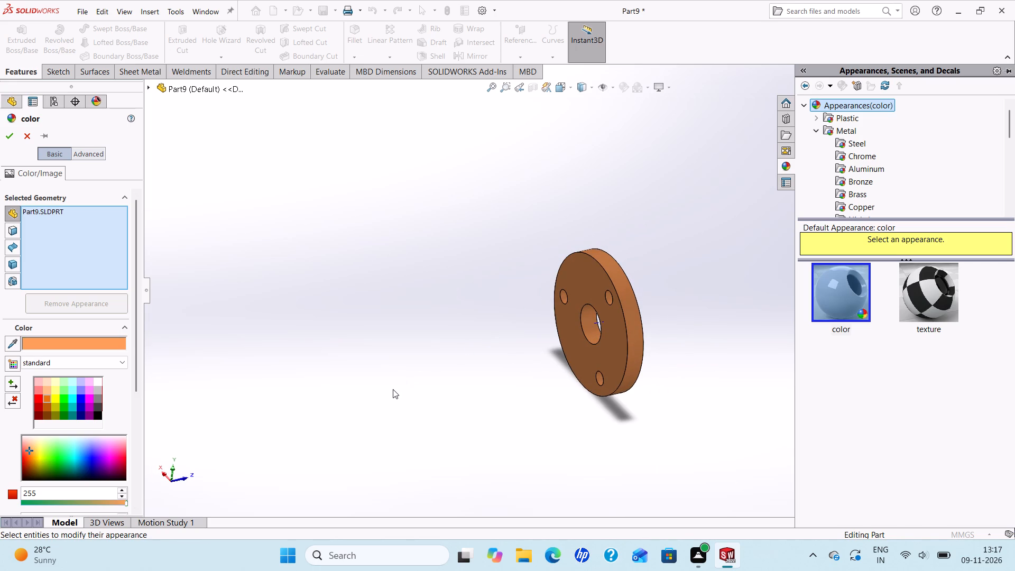
pyautogui.hotkey('ctrl', 's')
pyautogui.click(4, 136)
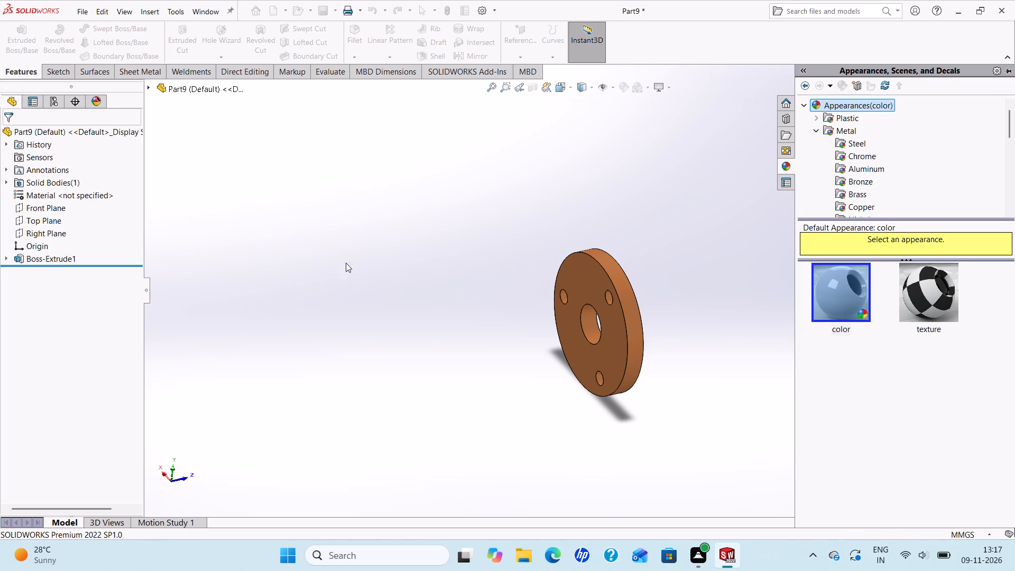
# Save the part in the Attachments folder as "butterfly plate".
pyautogui.hotkey('ctrl', 's')
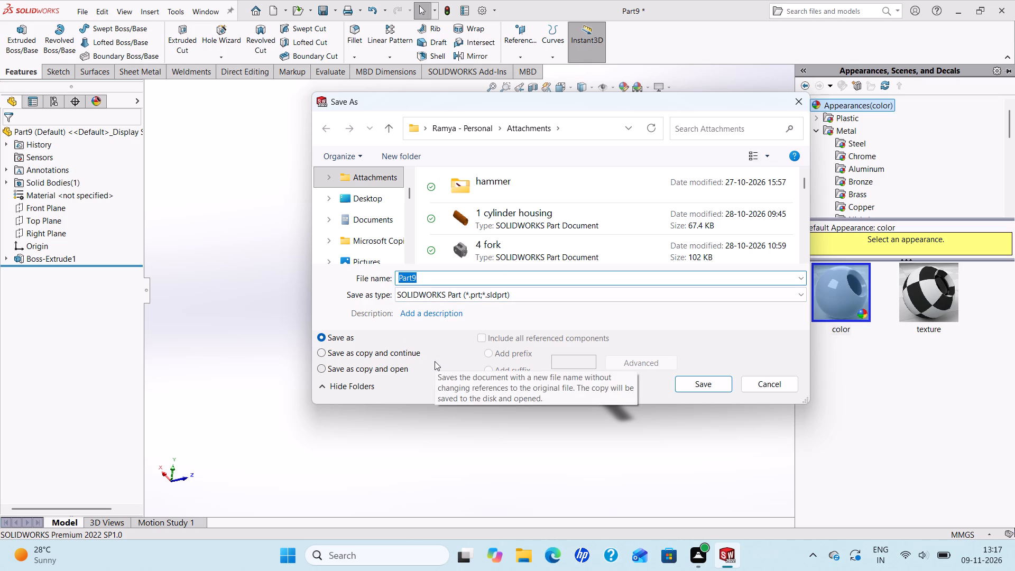
pyautogui.write('butter')
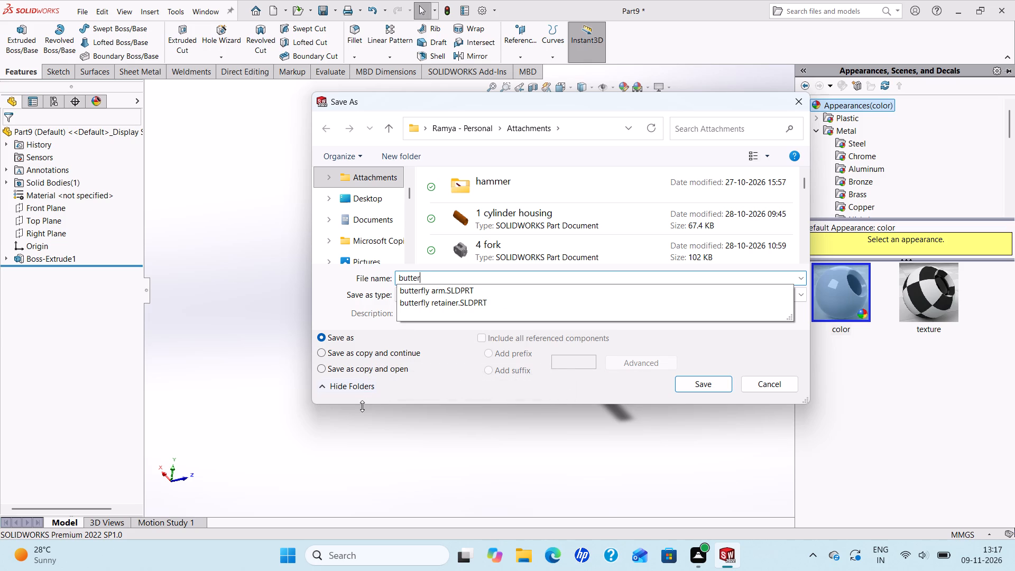
pyautogui.press('f')
pyautogui.press('l')
pyautogui.press('y')
pyautogui.press('space')
pyautogui.write('plate')
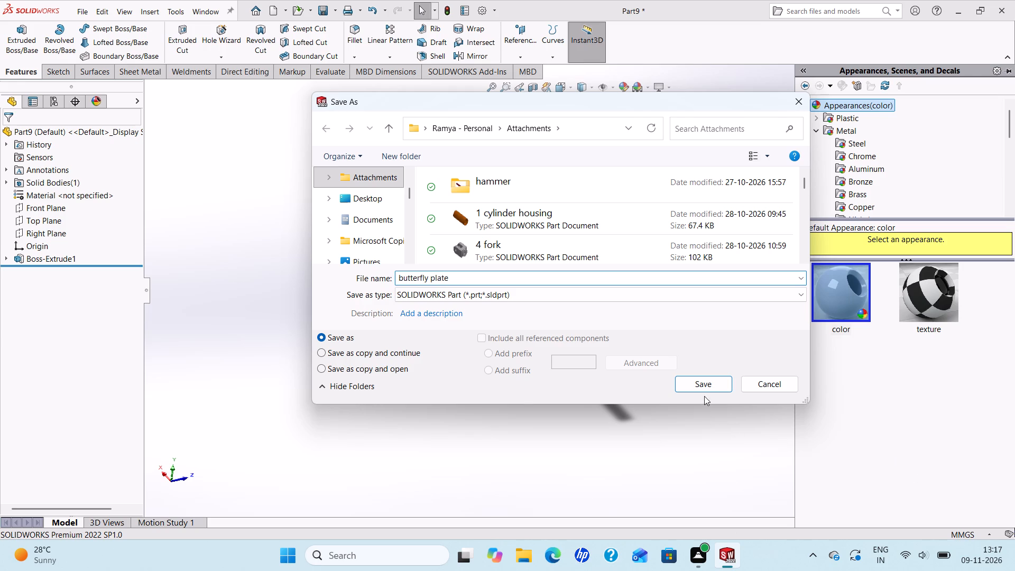
pyautogui.click(707, 383)
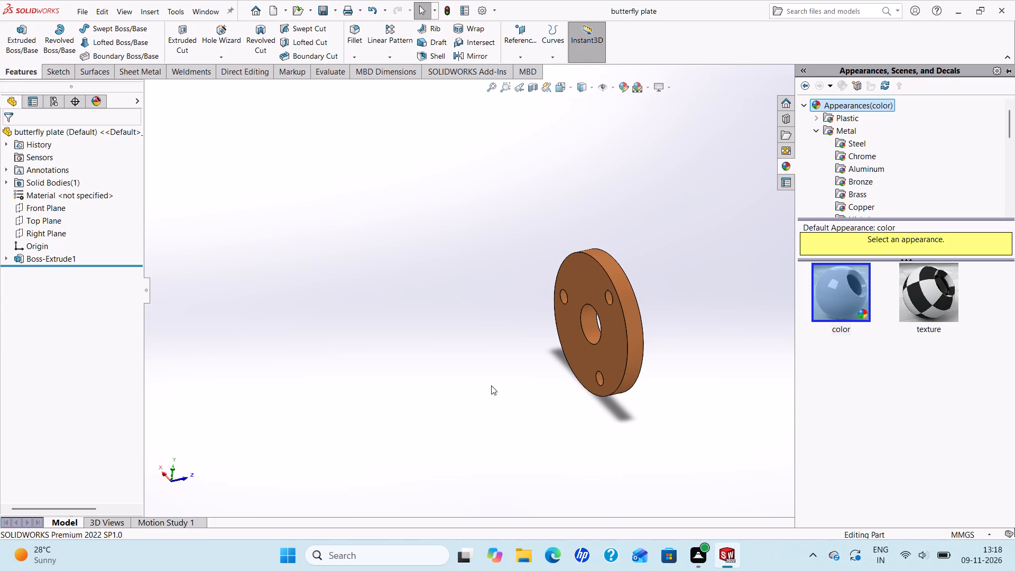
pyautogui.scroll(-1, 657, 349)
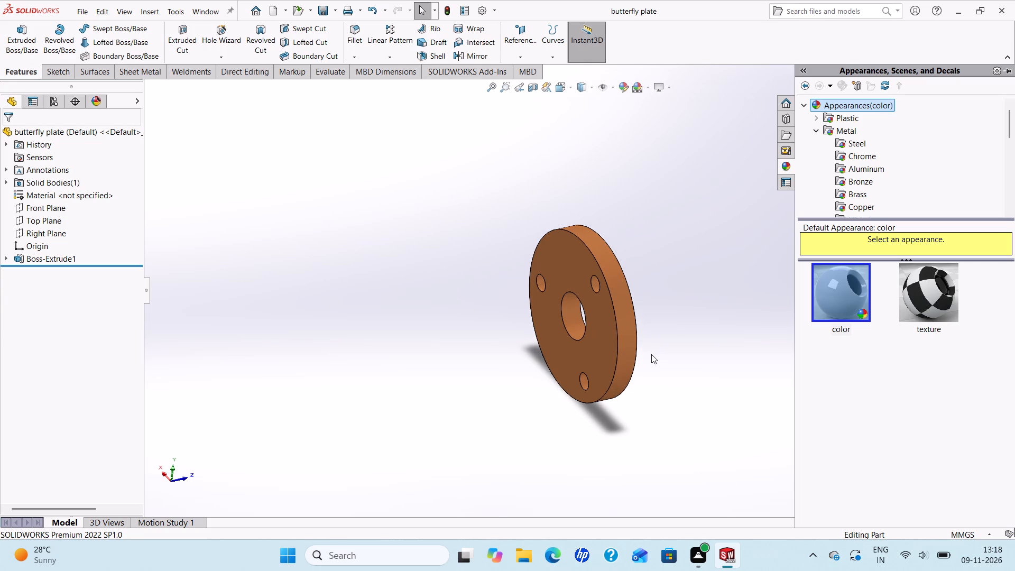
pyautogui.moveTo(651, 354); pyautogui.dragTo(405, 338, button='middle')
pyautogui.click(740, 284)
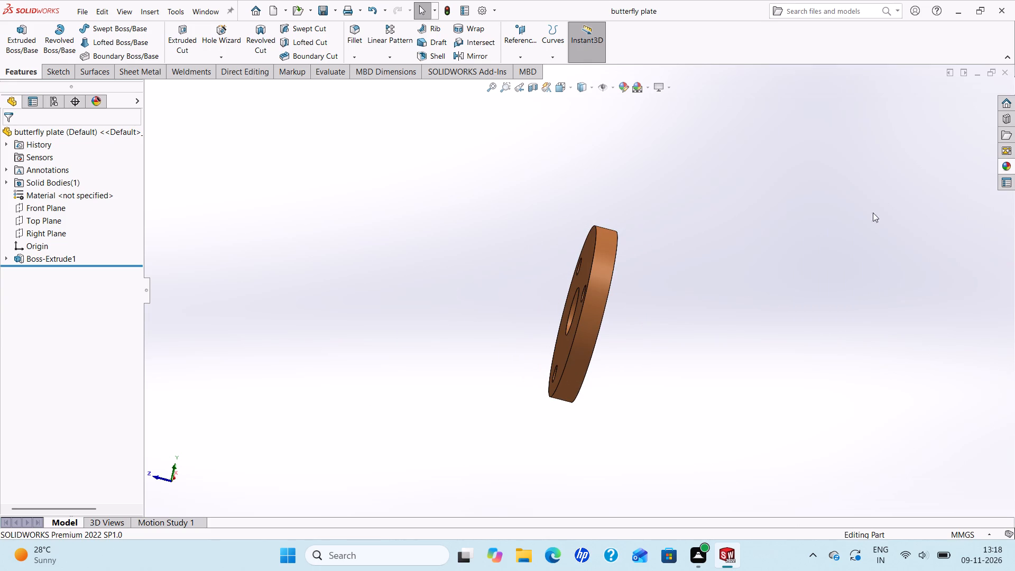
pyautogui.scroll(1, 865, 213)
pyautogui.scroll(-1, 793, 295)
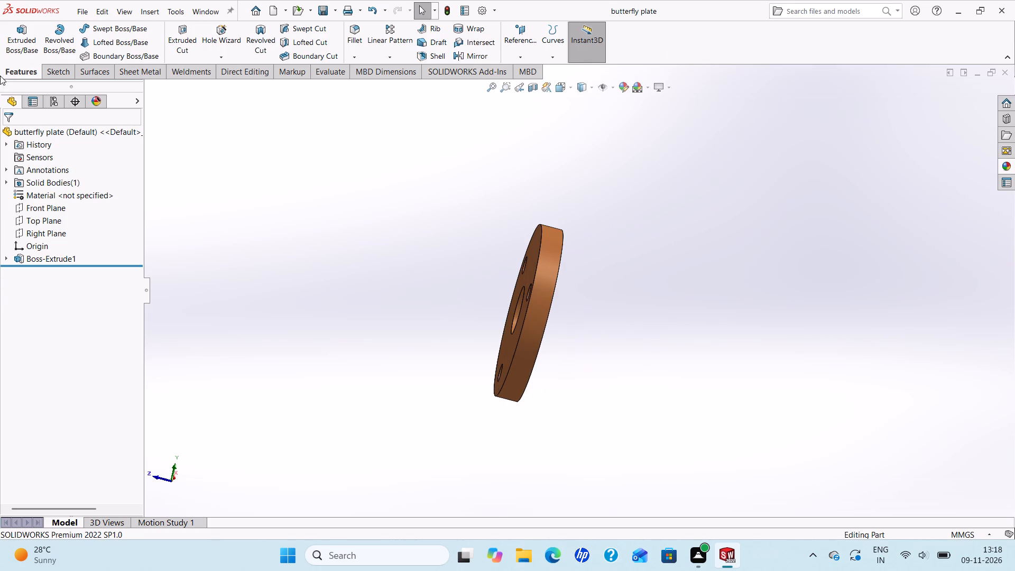
# Create a new part document.
pyautogui.click(266, 14)
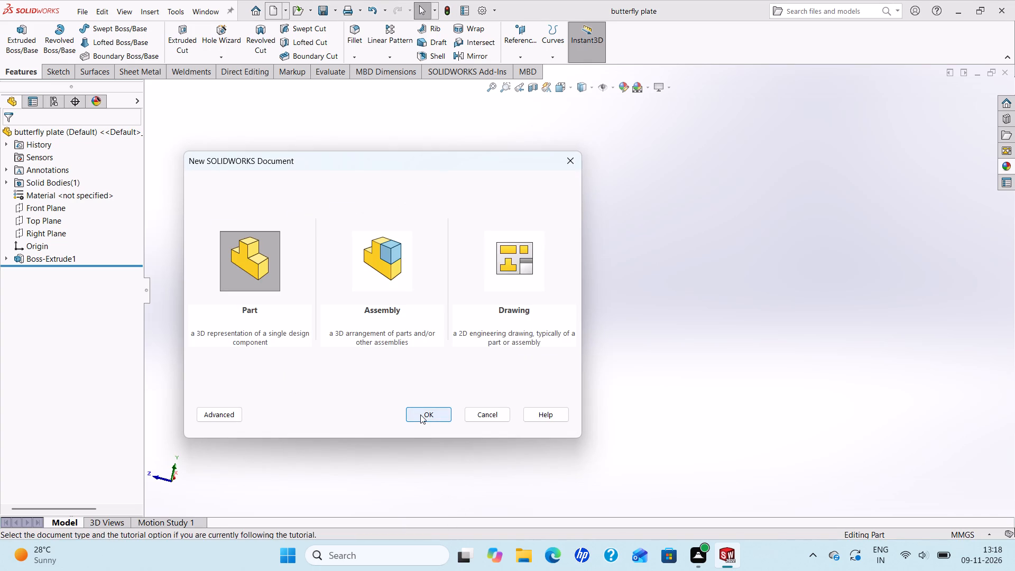
pyautogui.click(420, 415)
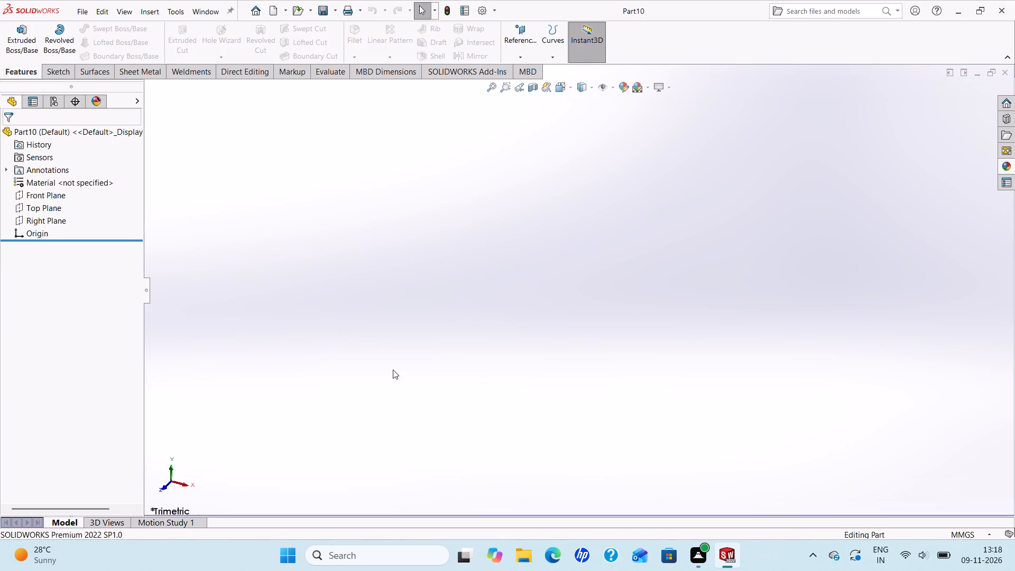
# On the Front Plane, sketch a six-sided polygon centred on the origin, with an inscribed circle about 67 mm in diameter and a vertex straight below.
pyautogui.click(29, 193)
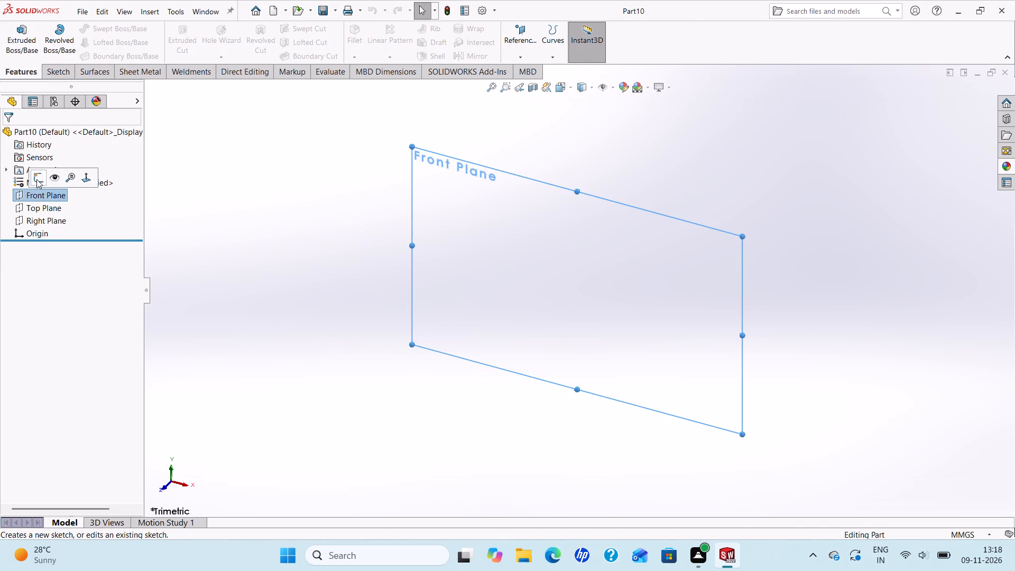
pyautogui.click(36, 179)
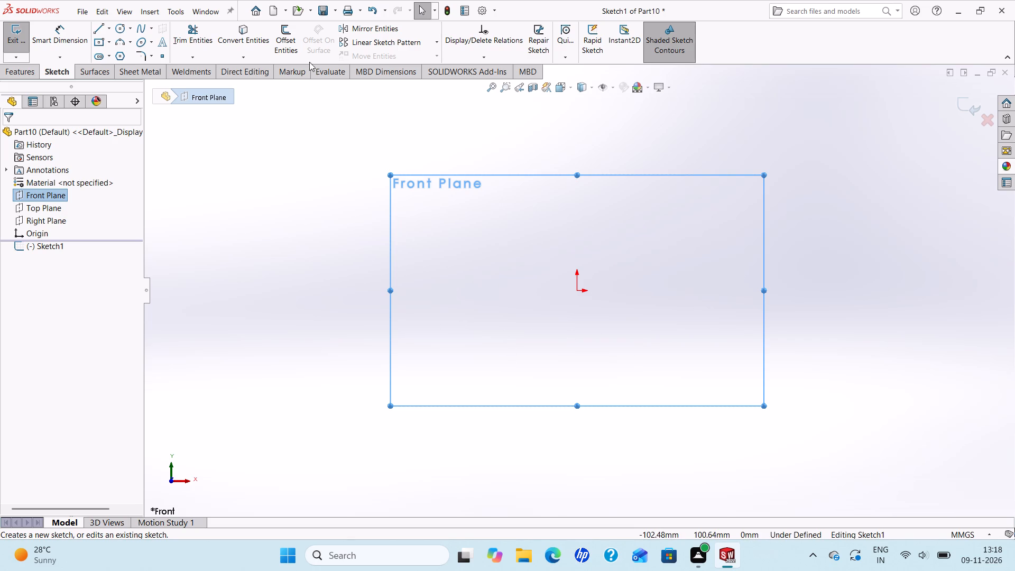
pyautogui.click(116, 56)
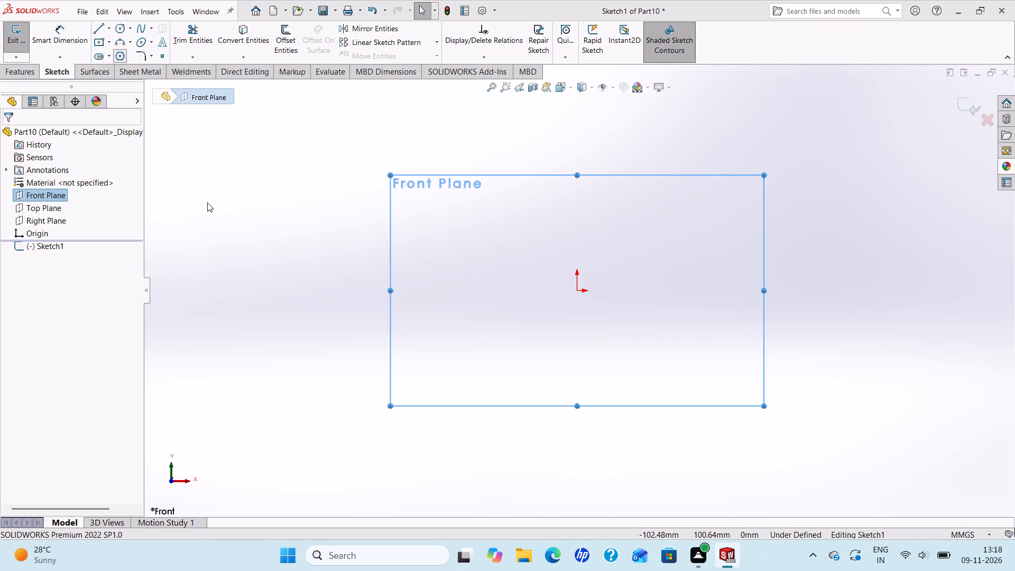
pyautogui.click(537, 314)
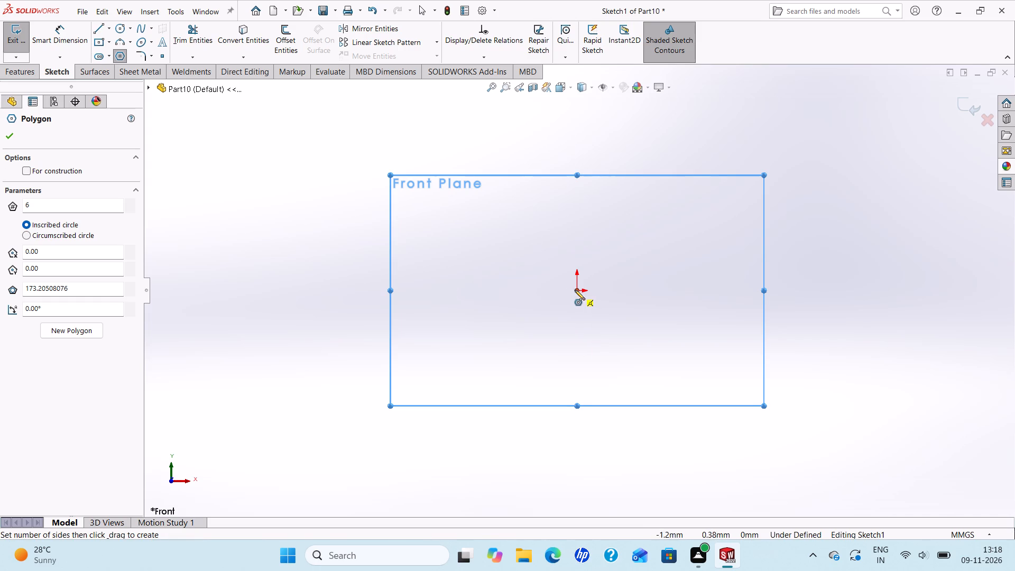
pyautogui.click(575, 290)
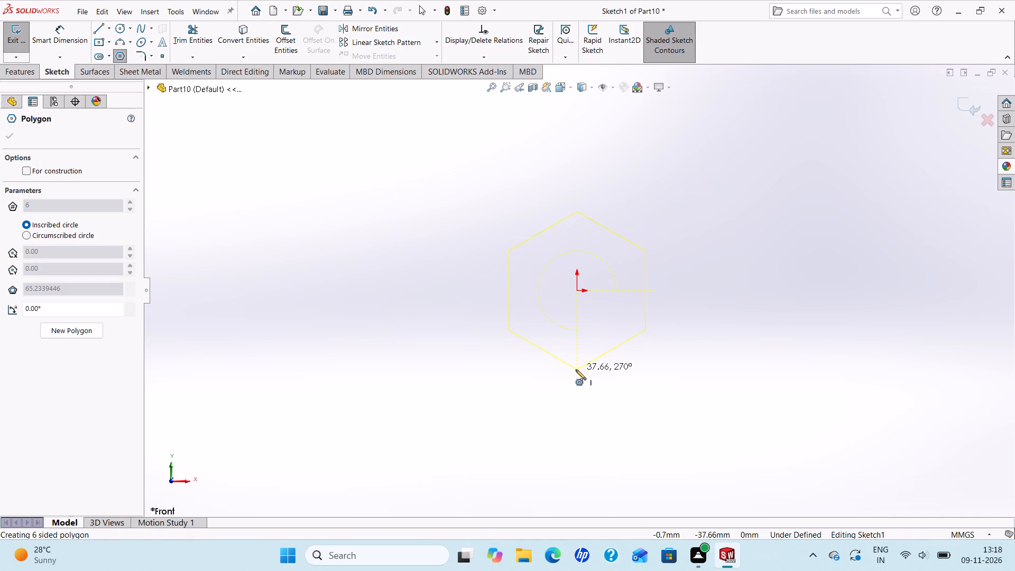
pyautogui.click(576, 372)
pyautogui.rightClick(576, 372)
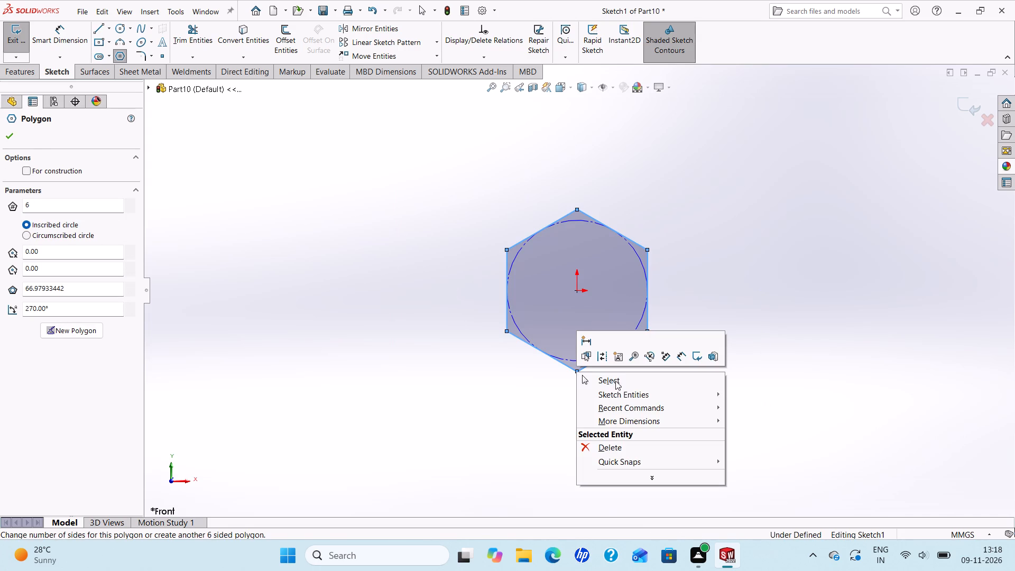
pyautogui.click(615, 381)
# Dimension the hexagon's left vertical side as 37 mm.
pyautogui.scroll(1, 634, 304)
pyautogui.scroll(-1, 634, 304)
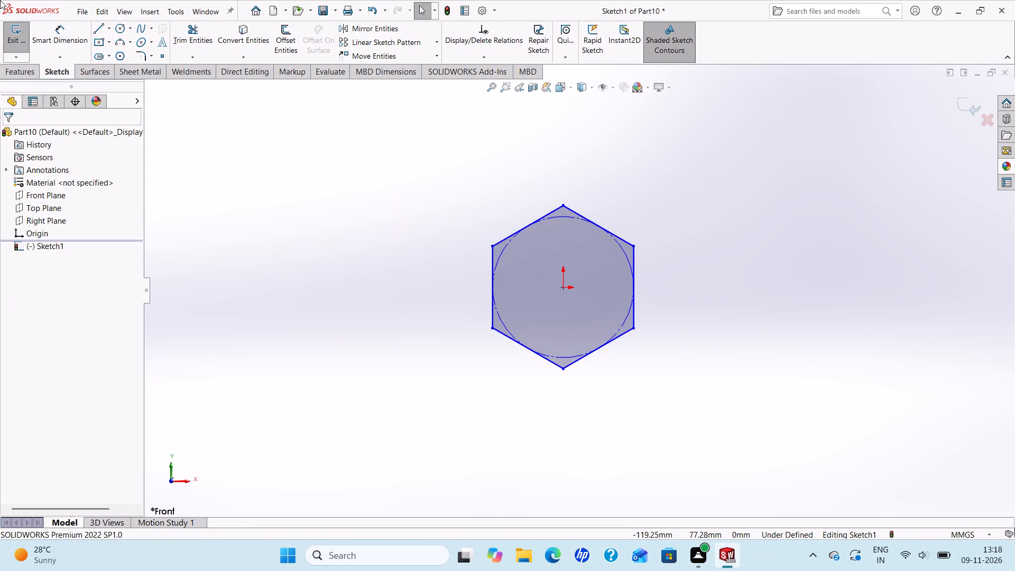
pyautogui.click(81, 39)
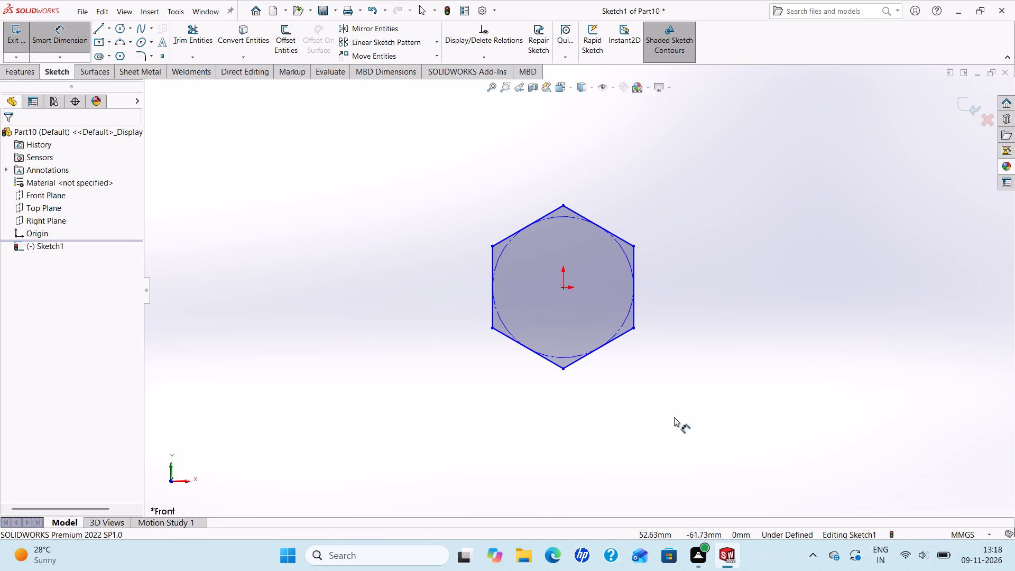
pyautogui.click(491, 259)
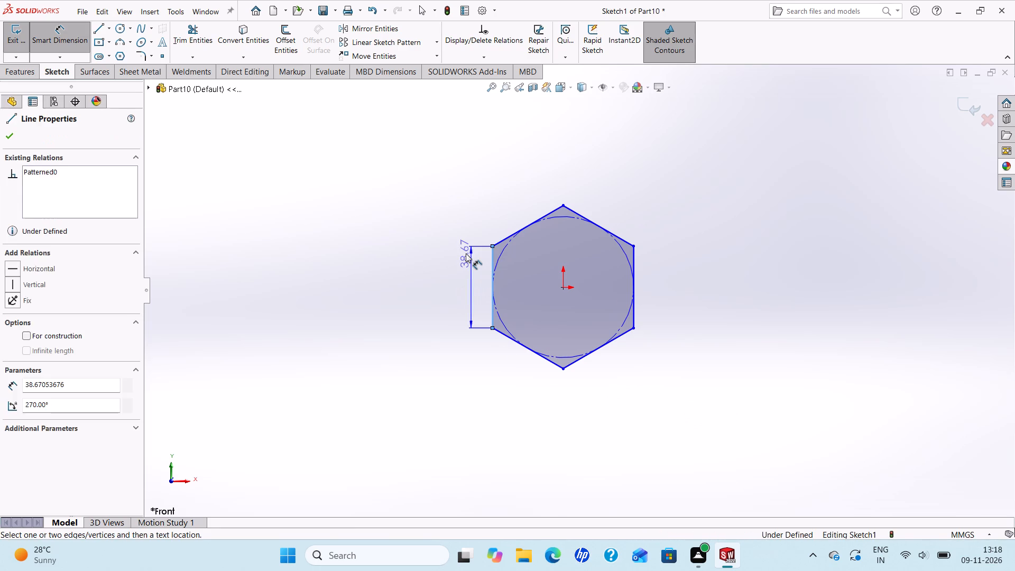
pyautogui.click(462, 253)
pyautogui.write('37')
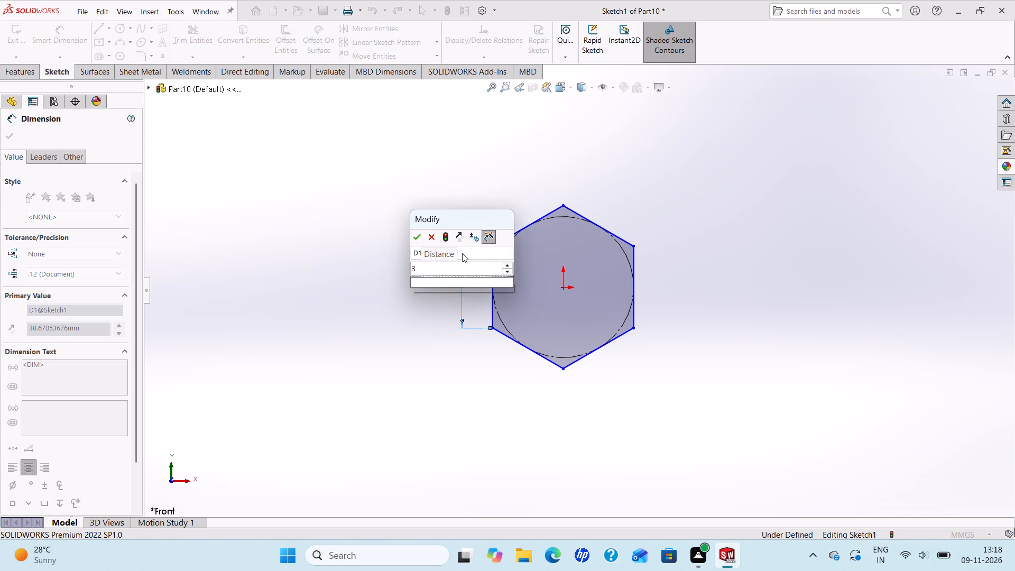
pyautogui.press('Return')
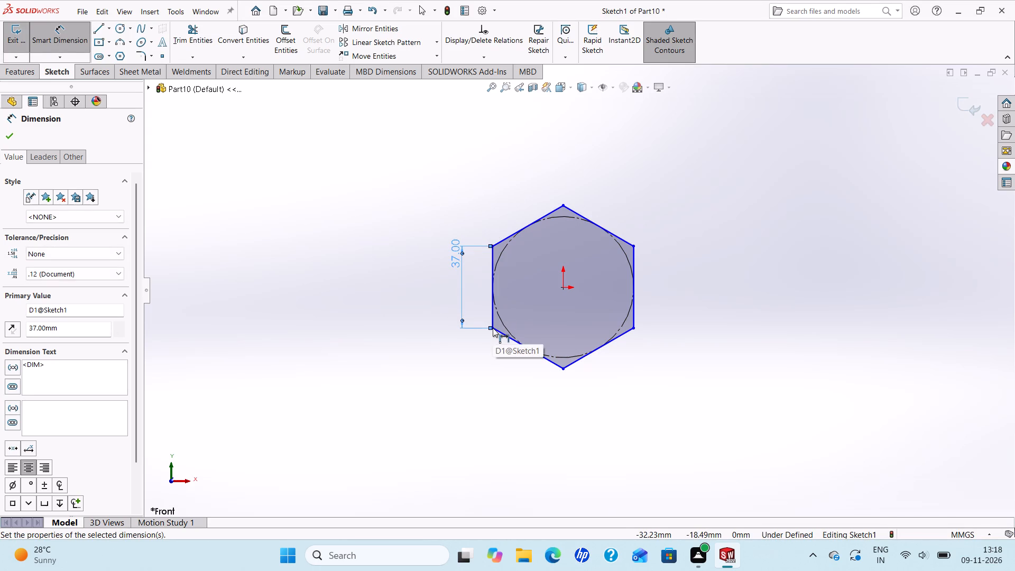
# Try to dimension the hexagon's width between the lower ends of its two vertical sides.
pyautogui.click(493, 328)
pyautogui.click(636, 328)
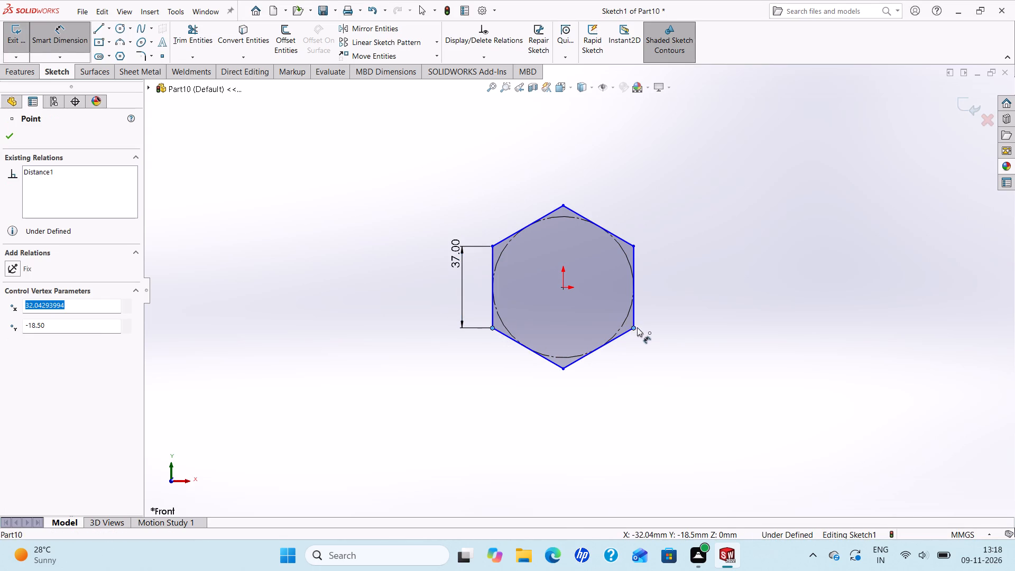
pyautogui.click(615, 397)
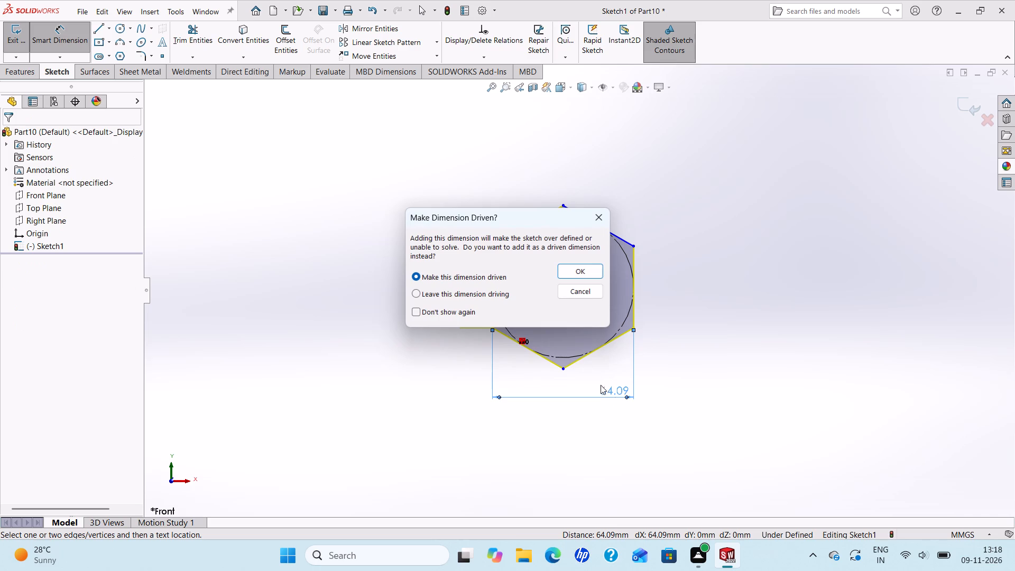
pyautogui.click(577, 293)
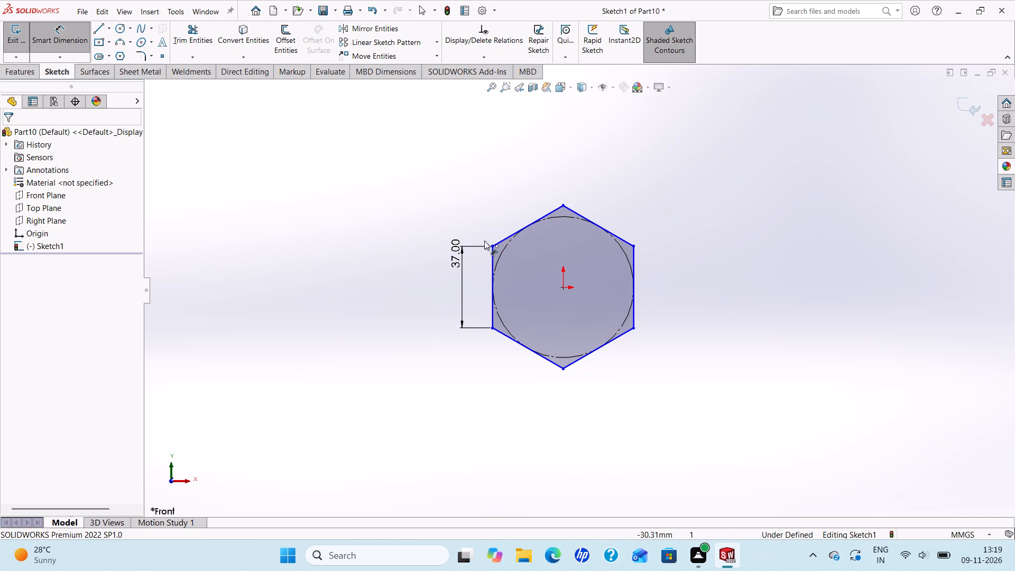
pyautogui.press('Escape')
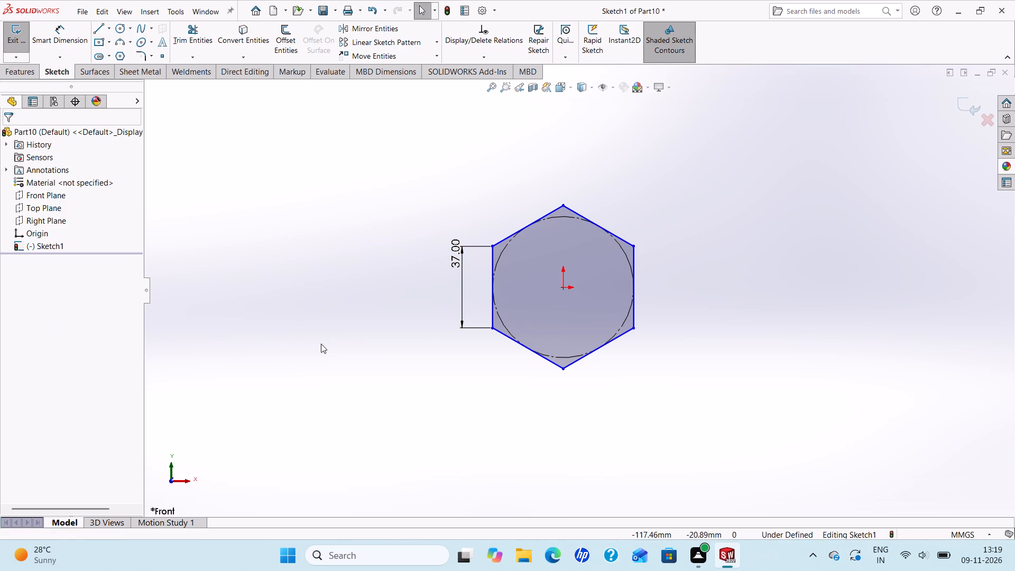
# Add a Vertical relation to the hexagon's 37 mm left side.
pyautogui.keyDown('ctrl'); pyautogui.click(492, 266); pyautogui.keyUp('ctrl')
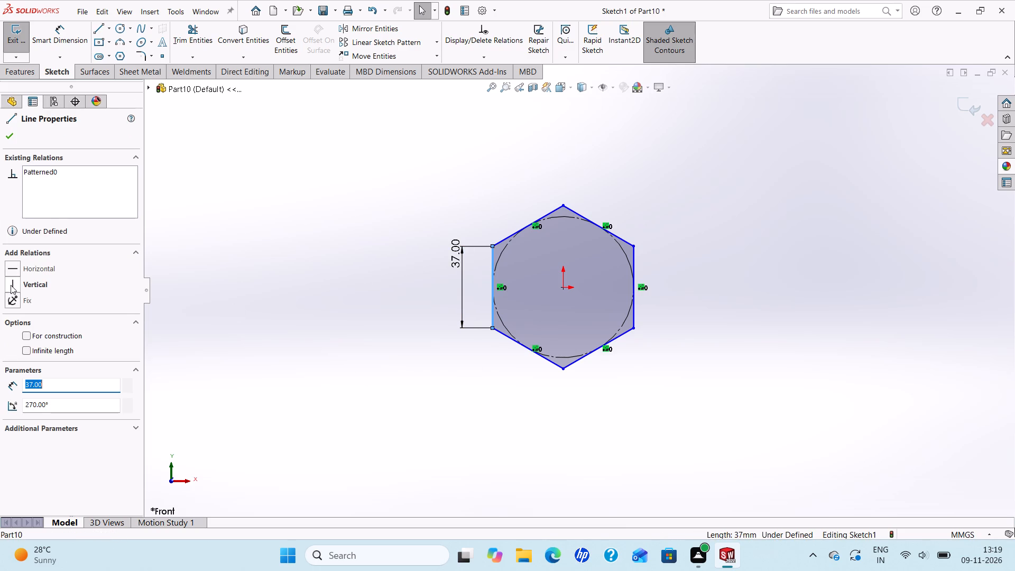
pyautogui.click(11, 285)
pyautogui.click(6, 133)
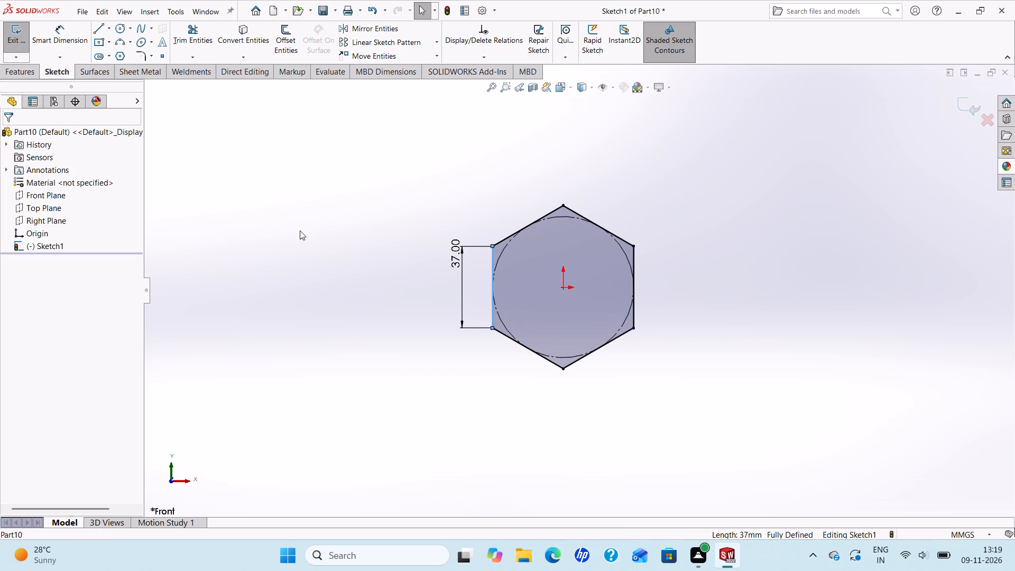
pyautogui.press('Escape')
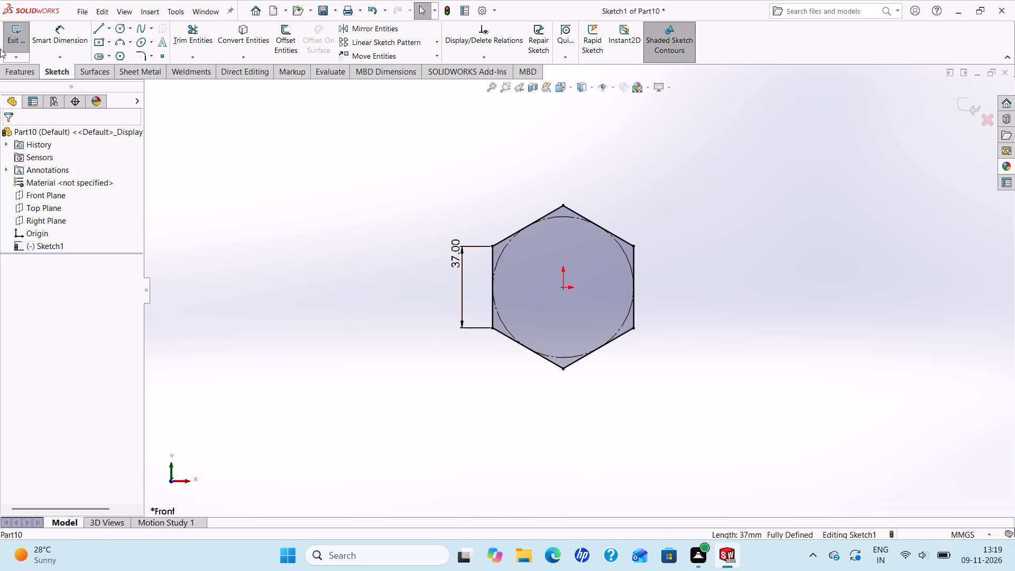
# Sketch a circle about 39 mm in diameter inside the hexagon, centred on the origin.
pyautogui.click(119, 28)
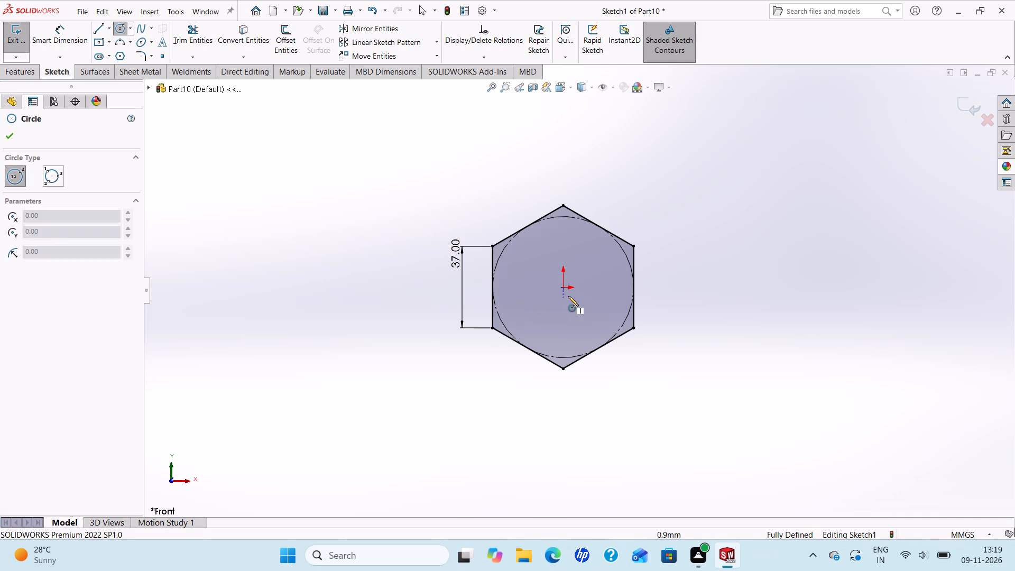
pyautogui.click(562, 289)
pyautogui.click(592, 320)
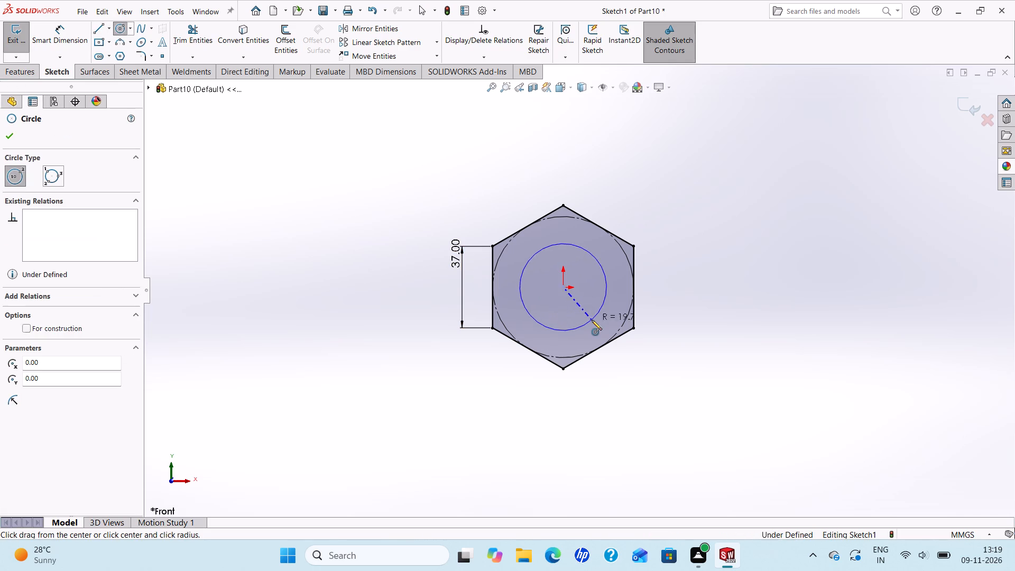
pyautogui.rightClick(592, 320)
pyautogui.click(611, 330)
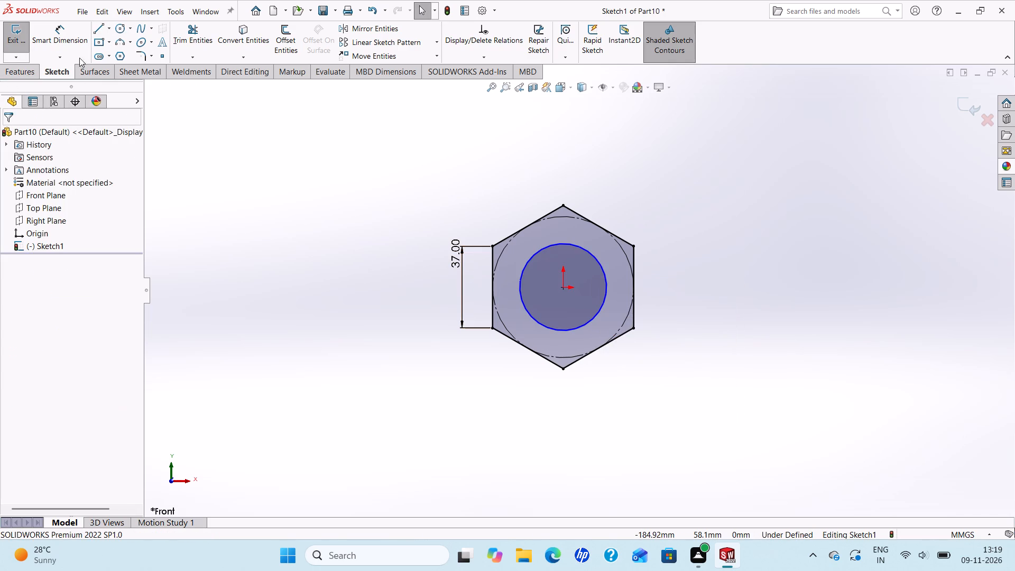
# Dimension the inner circle's diameter as 37 mm.
pyautogui.click(59, 35)
pyautogui.click(599, 267)
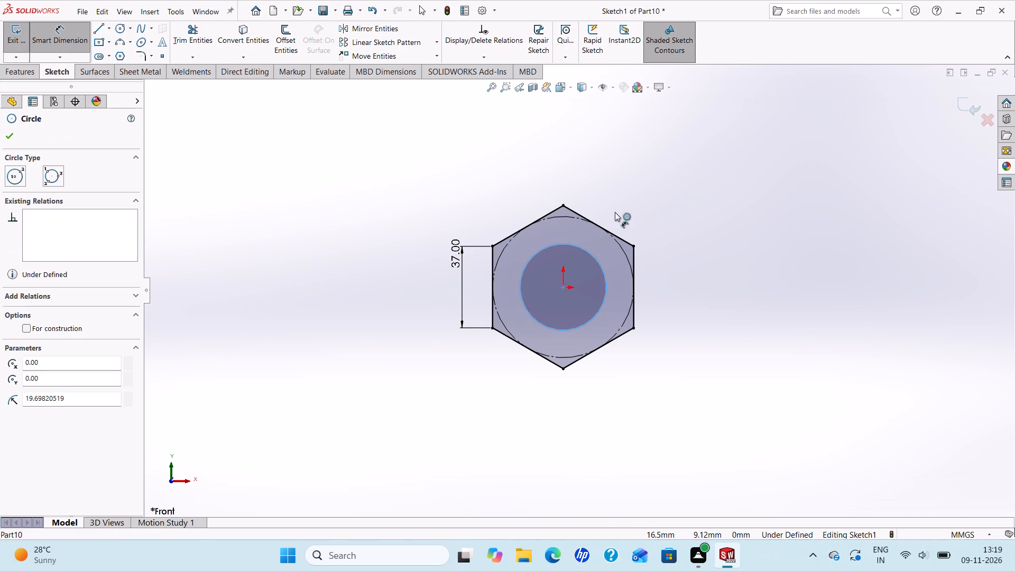
pyautogui.click(635, 183)
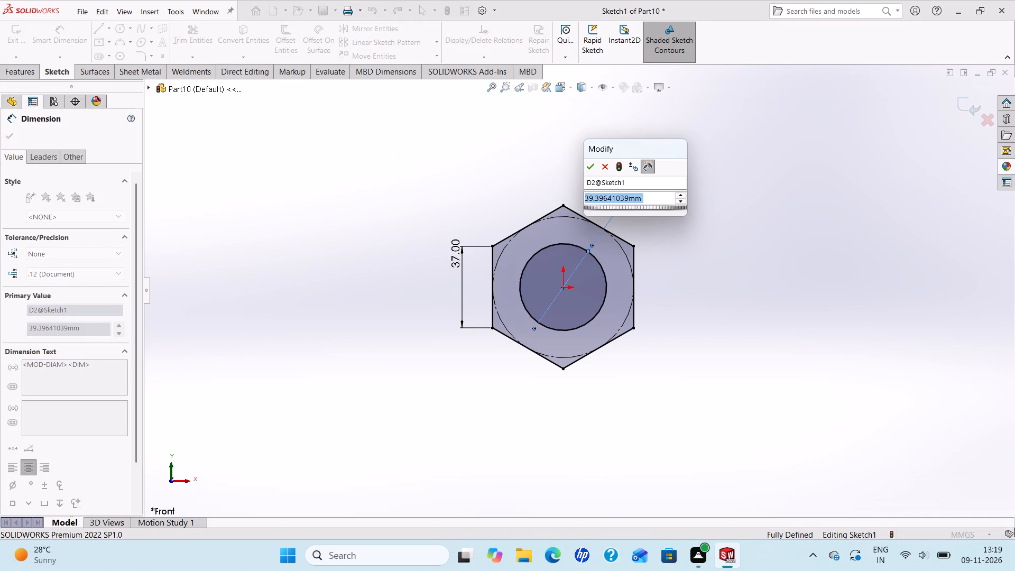
pyautogui.write('37')
pyautogui.press('Return')
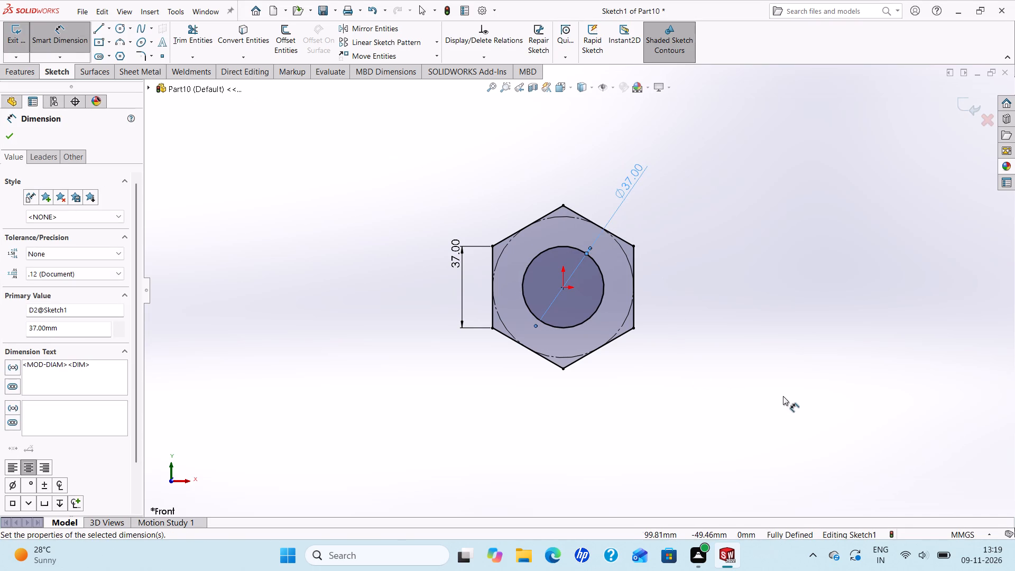
pyautogui.click(10, 139)
# Extrude the hexagon with its circular hole as a blind boss 25 mm deep.
pyautogui.click(12, 68)
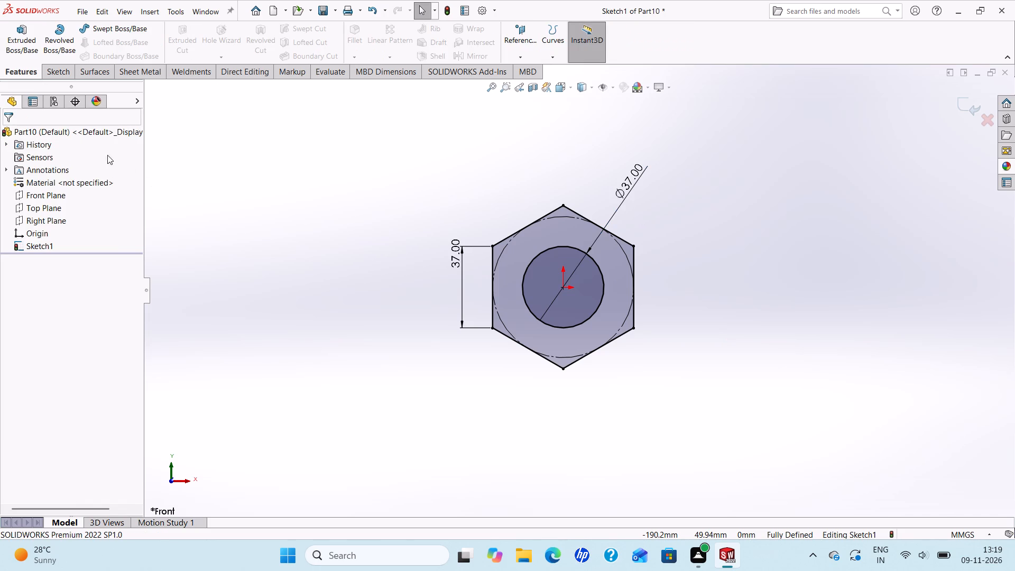
pyautogui.click(18, 47)
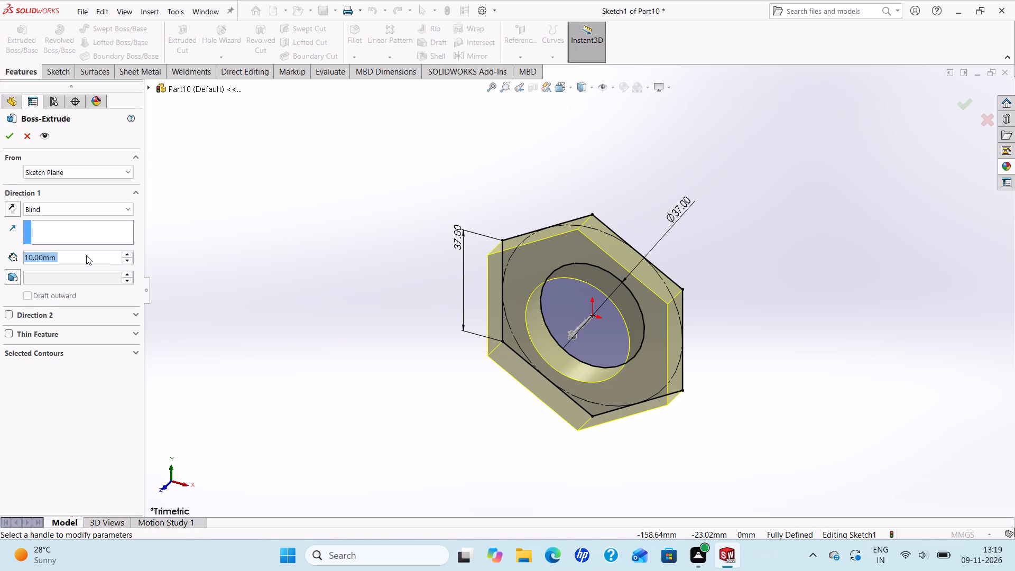
pyautogui.write('27')
pyautogui.press('Return')
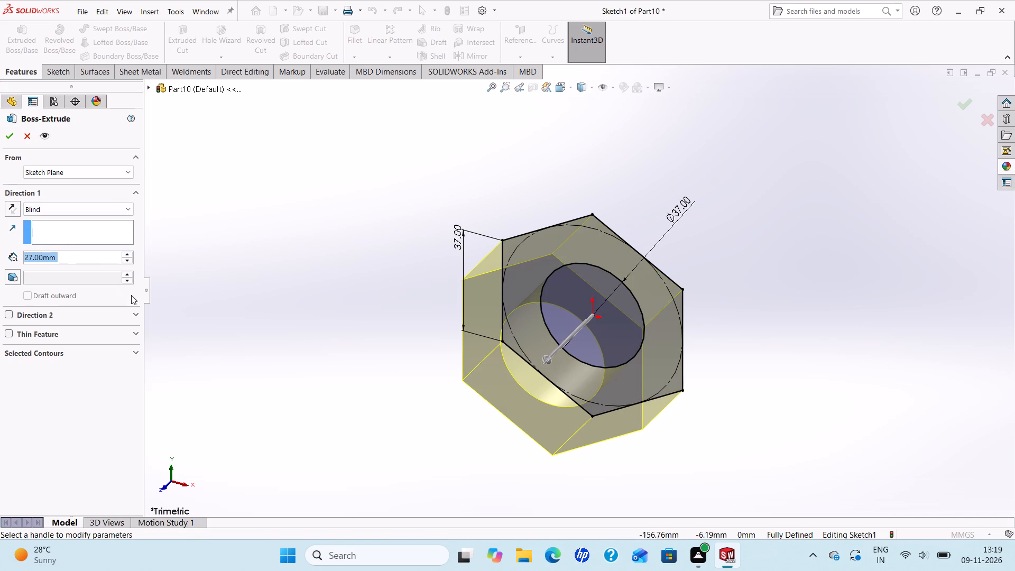
pyautogui.write('25')
pyautogui.press('Return')
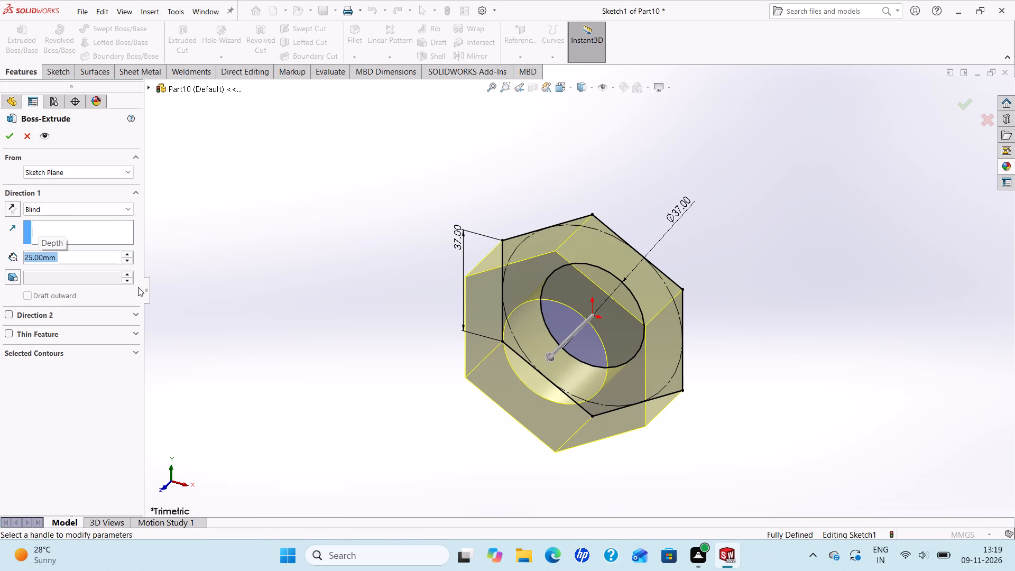
pyautogui.click(13, 135)
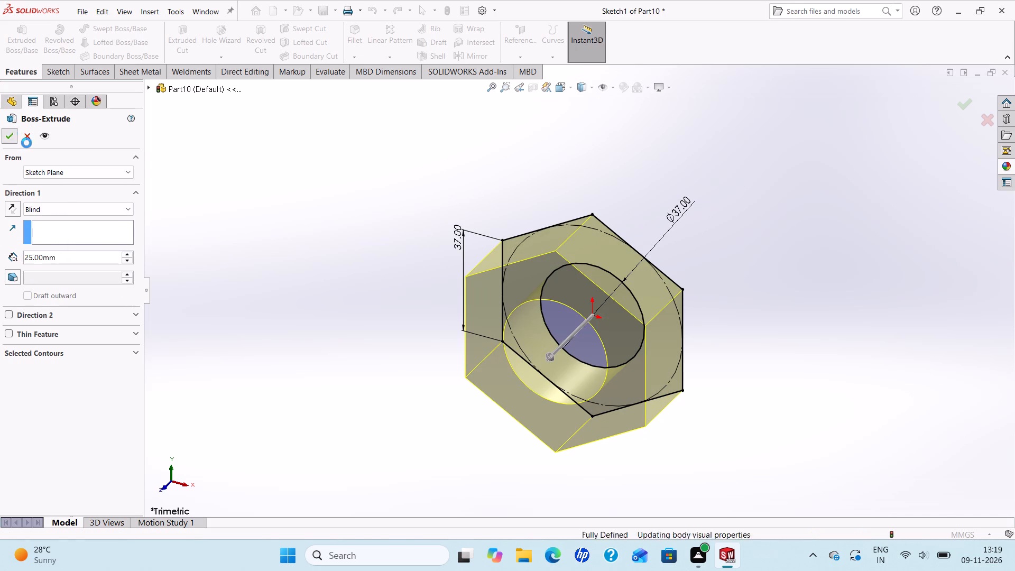
pyautogui.press('Escape')
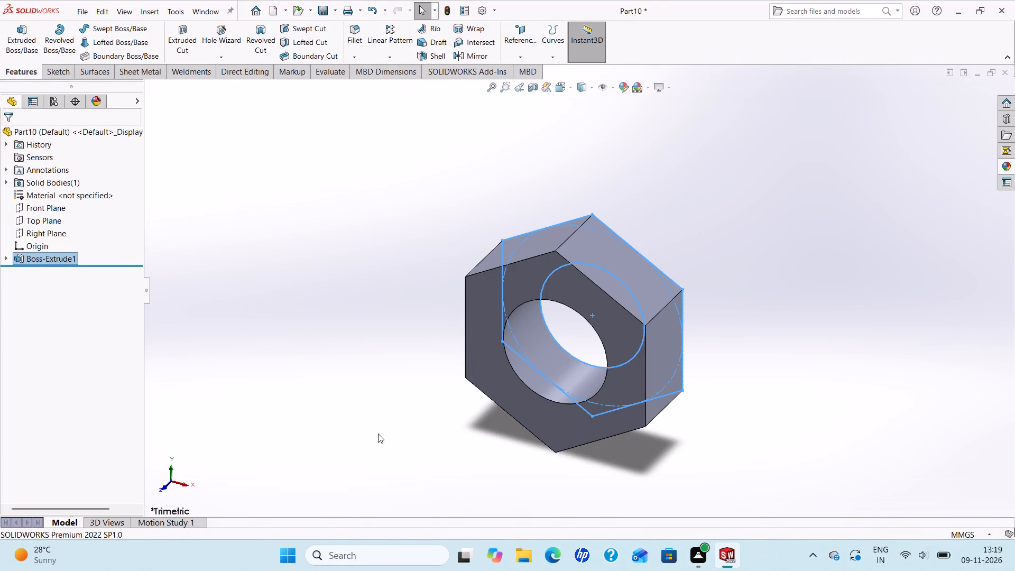
# On the nut's front hexagonal face, sketch a circle about 64 mm in diameter centred on the origin.
pyautogui.click(542, 429)
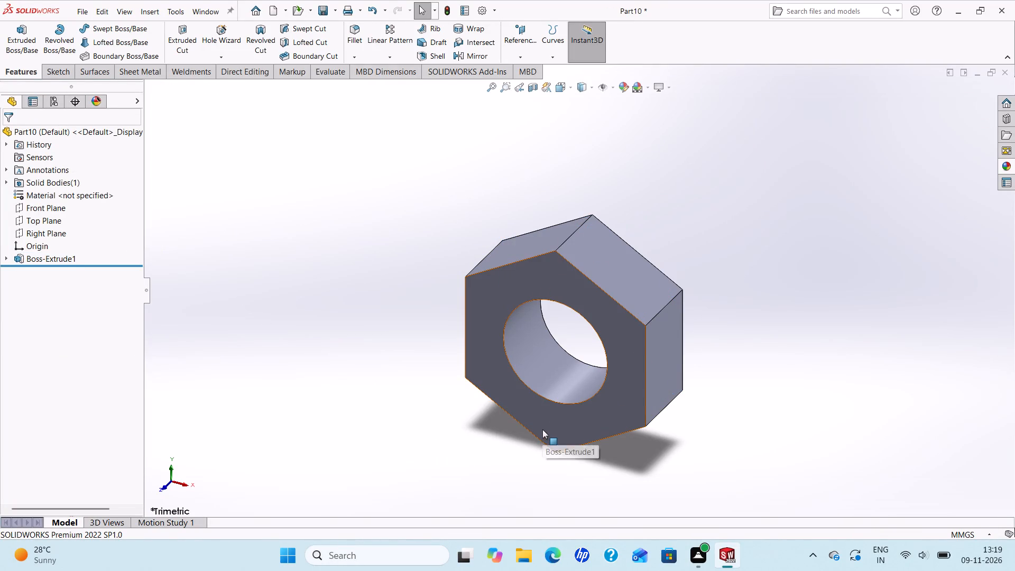
pyautogui.click(588, 393)
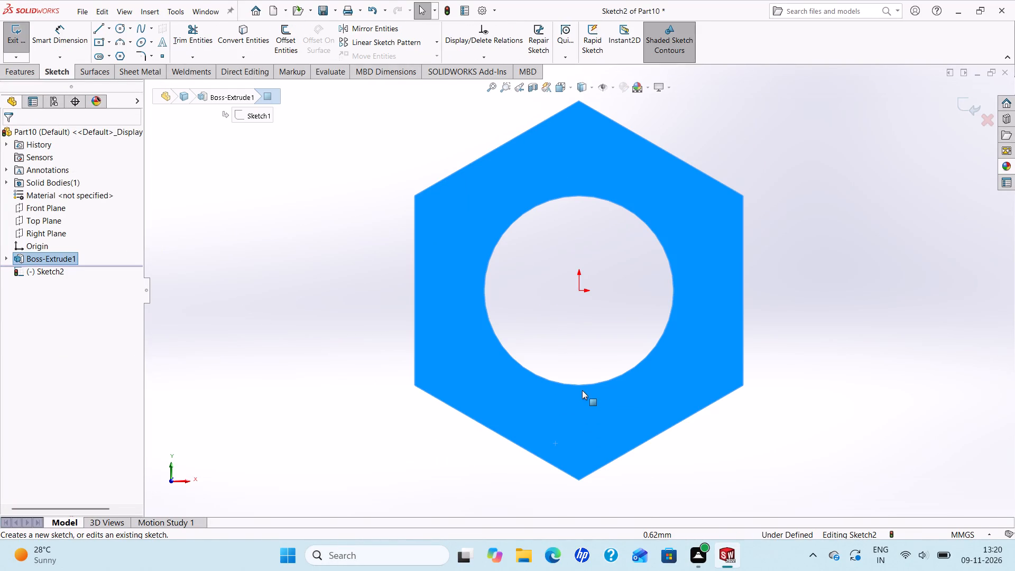
pyautogui.scroll(2, 612, 388)
pyautogui.scroll(-1, 589, 397)
pyautogui.scroll(1, 573, 398)
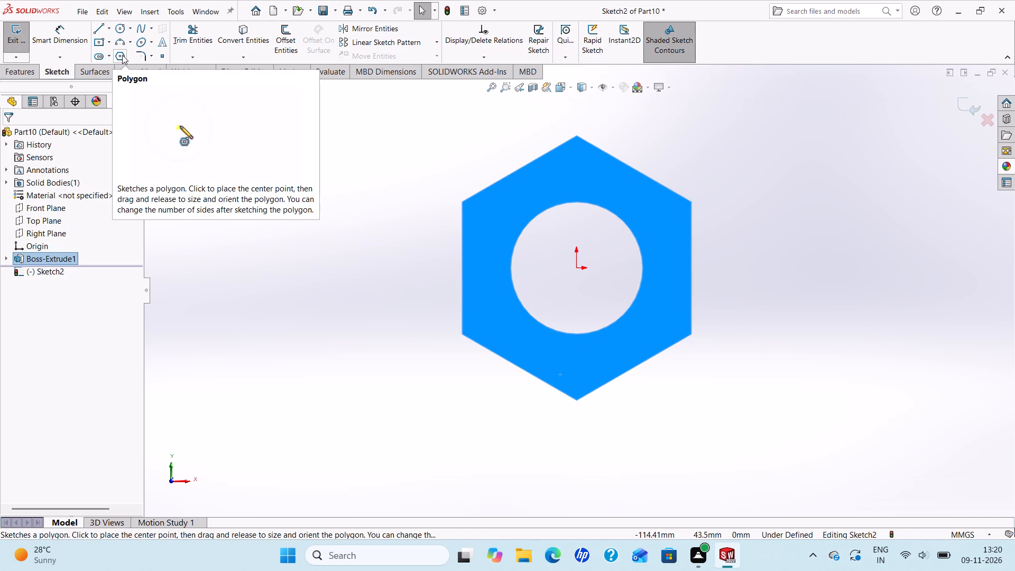
pyautogui.click(119, 25)
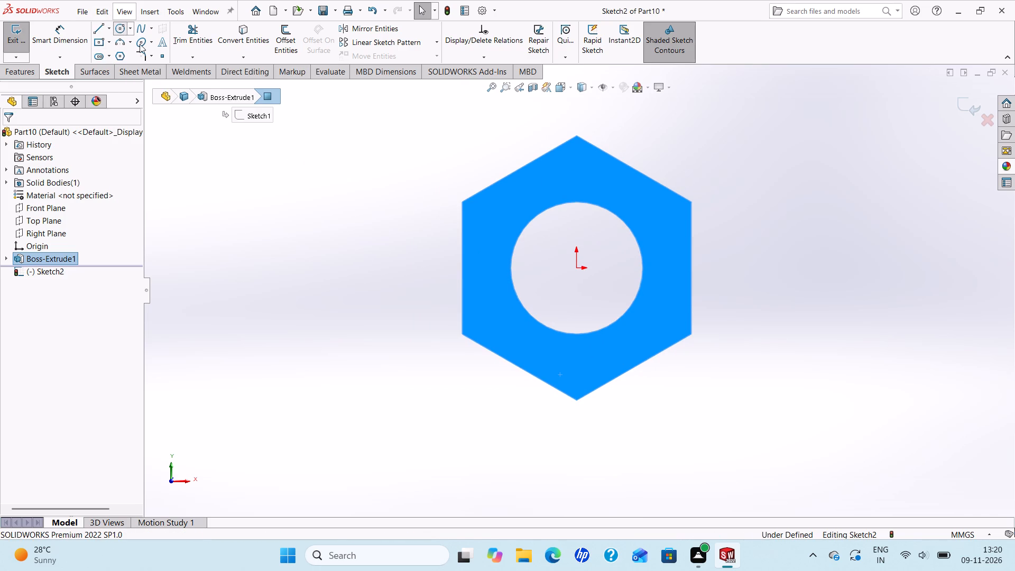
pyautogui.click(575, 268)
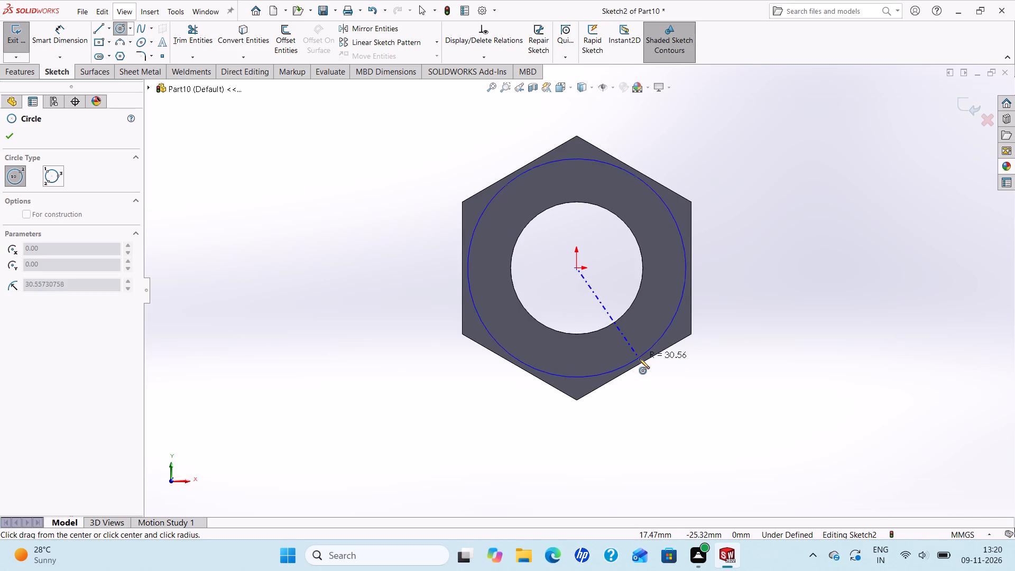
pyautogui.click(634, 365)
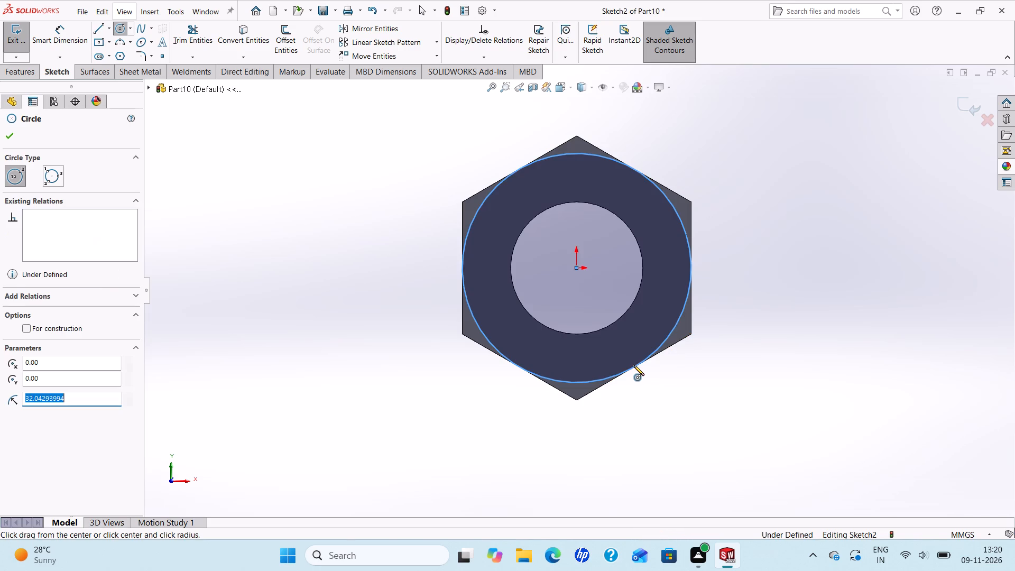
pyautogui.rightClick(635, 365)
pyautogui.click(657, 375)
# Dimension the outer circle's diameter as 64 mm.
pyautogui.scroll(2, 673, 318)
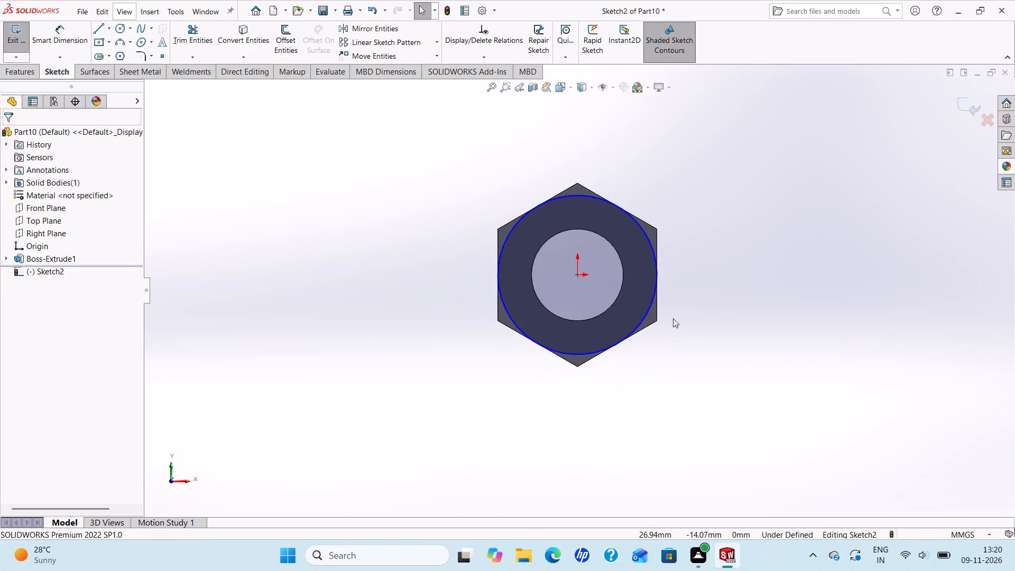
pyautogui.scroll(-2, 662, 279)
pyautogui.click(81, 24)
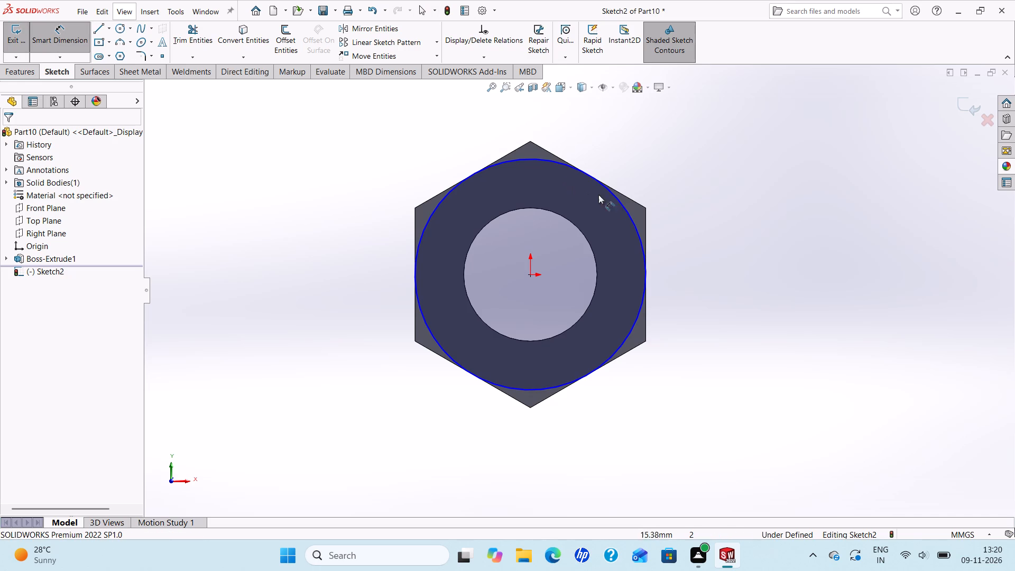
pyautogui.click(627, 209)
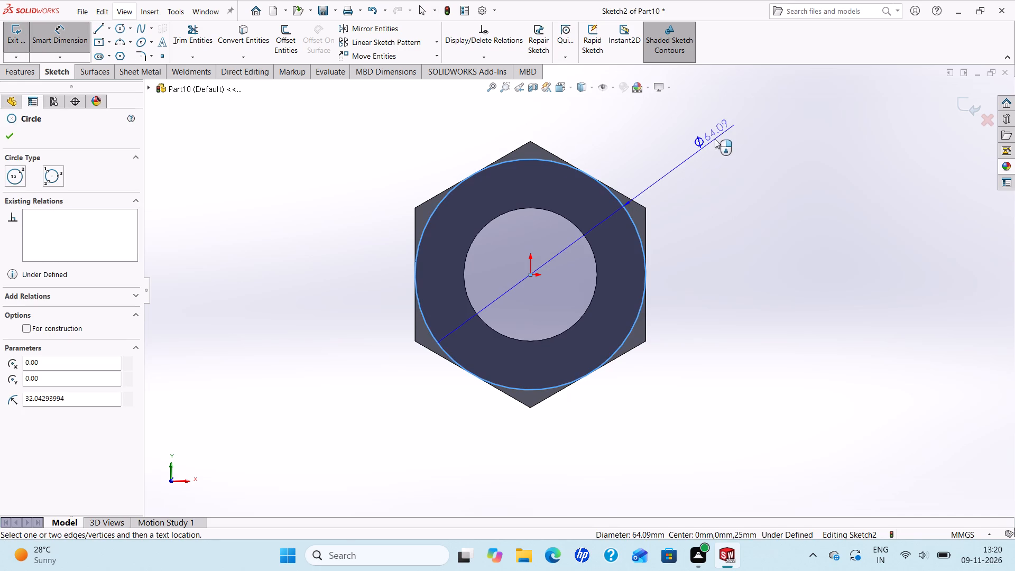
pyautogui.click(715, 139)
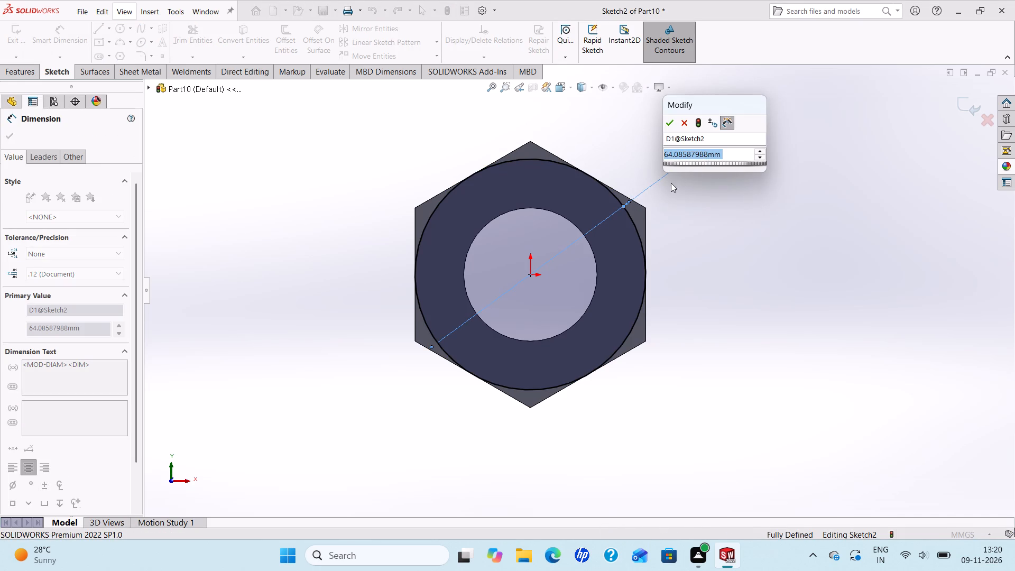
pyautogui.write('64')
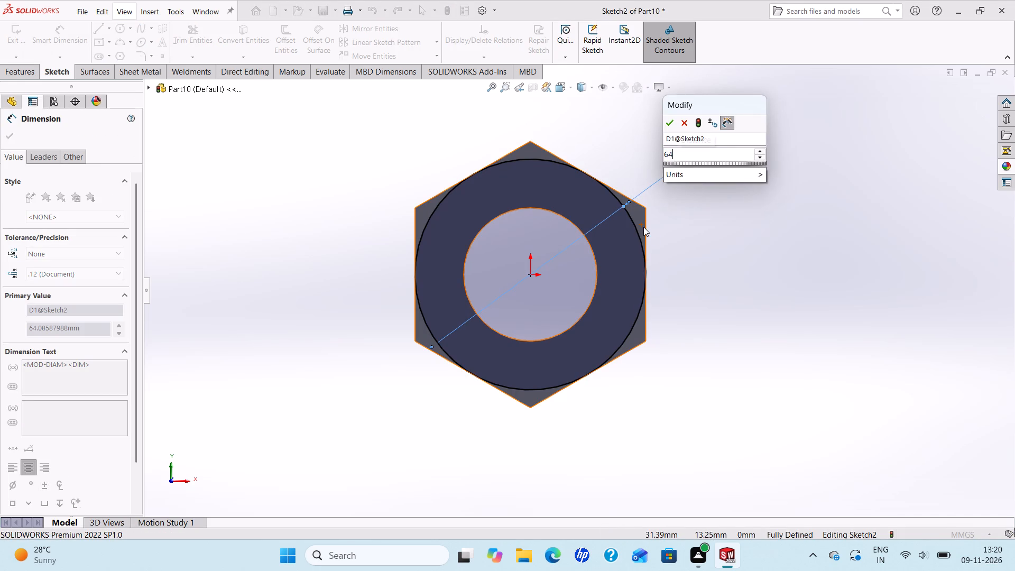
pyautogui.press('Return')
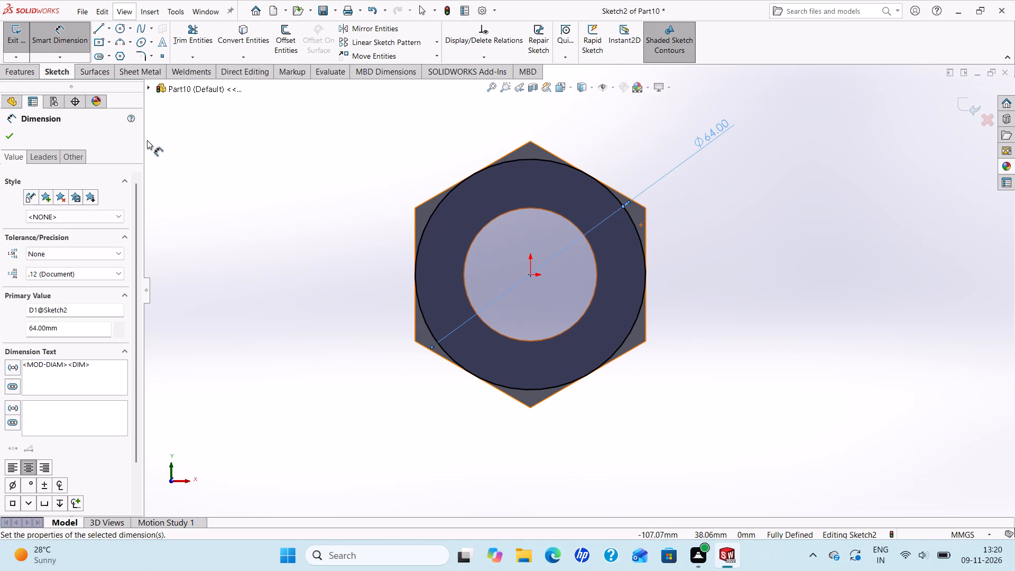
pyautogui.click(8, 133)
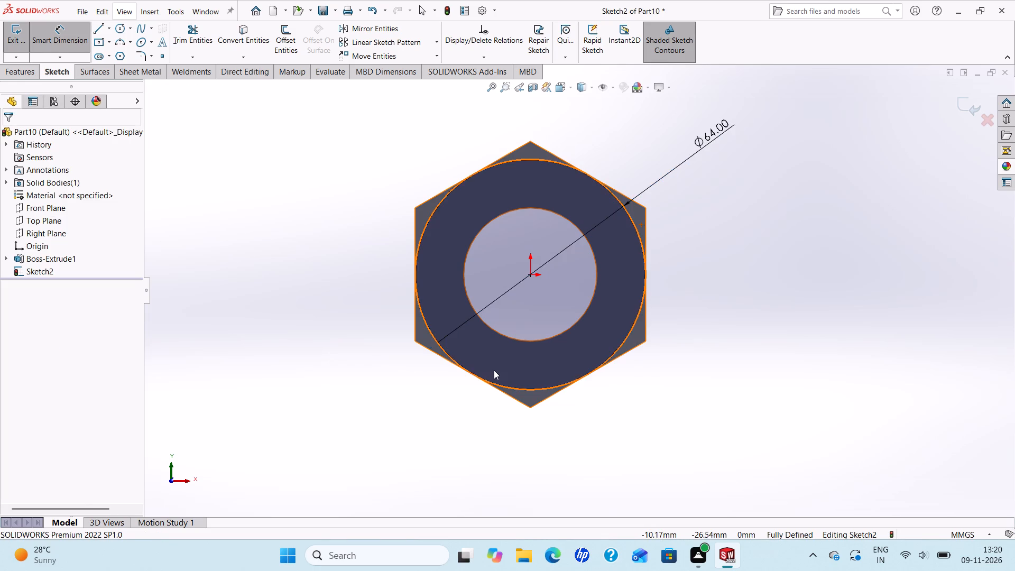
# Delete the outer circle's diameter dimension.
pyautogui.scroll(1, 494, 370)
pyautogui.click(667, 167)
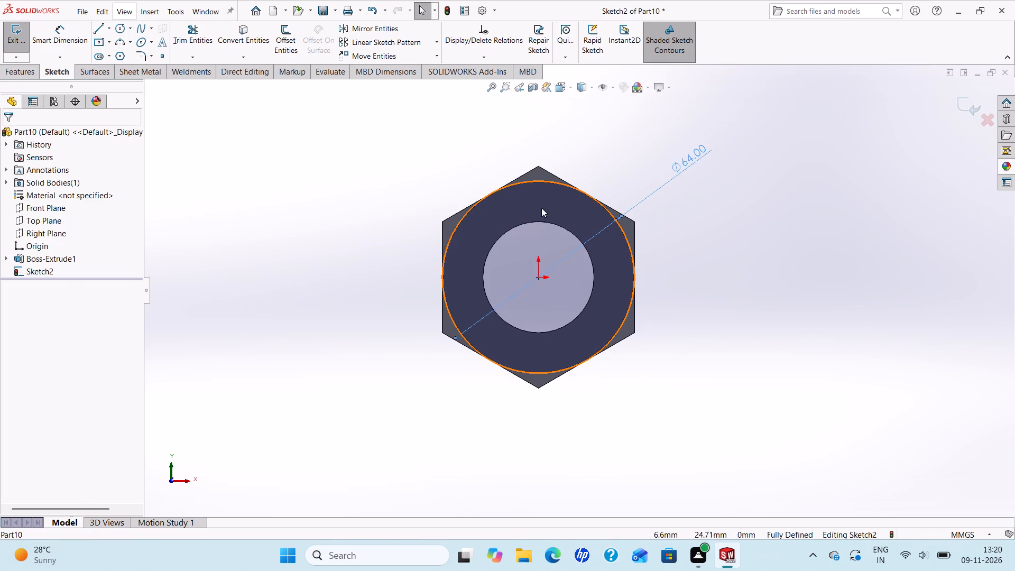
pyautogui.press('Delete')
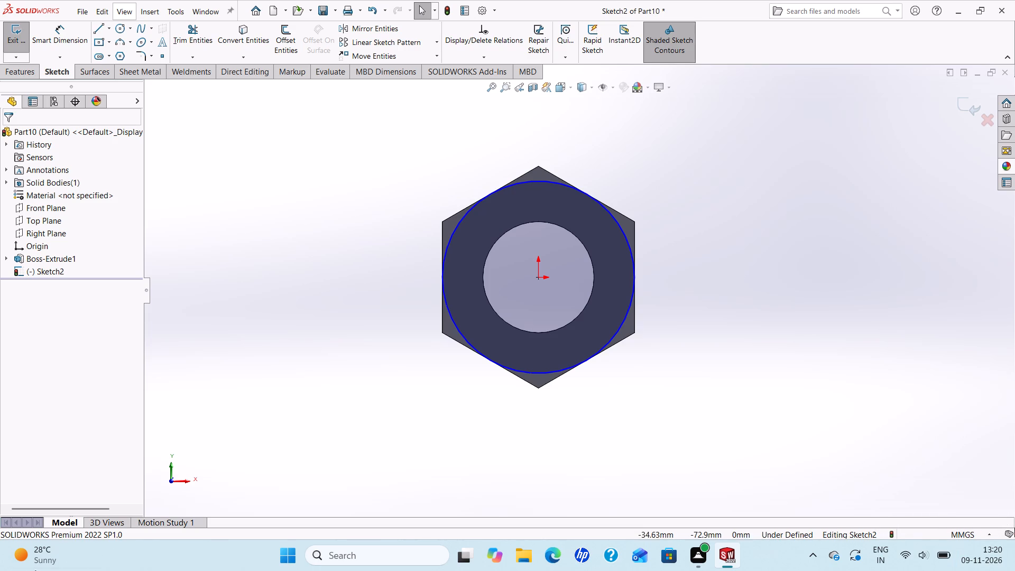
# Make the outer circle tangent to the hexagon's lower-right edge.
pyautogui.keyDown('ctrl'); pyautogui.click(550, 371); pyautogui.keyUp('ctrl')
pyautogui.keyDown('ctrl'); pyautogui.click(561, 374); pyautogui.keyUp('ctrl')
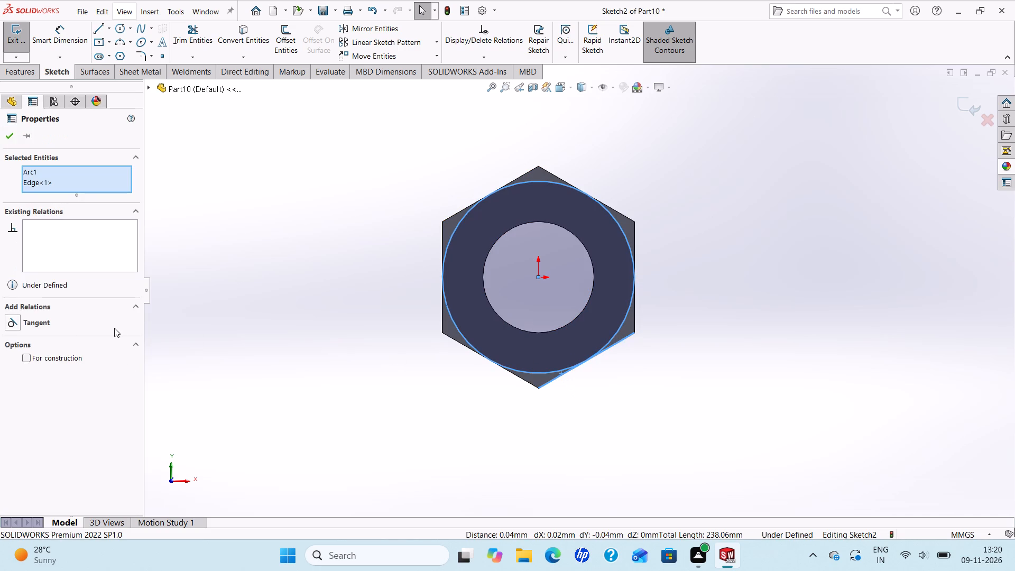
pyautogui.click(7, 325)
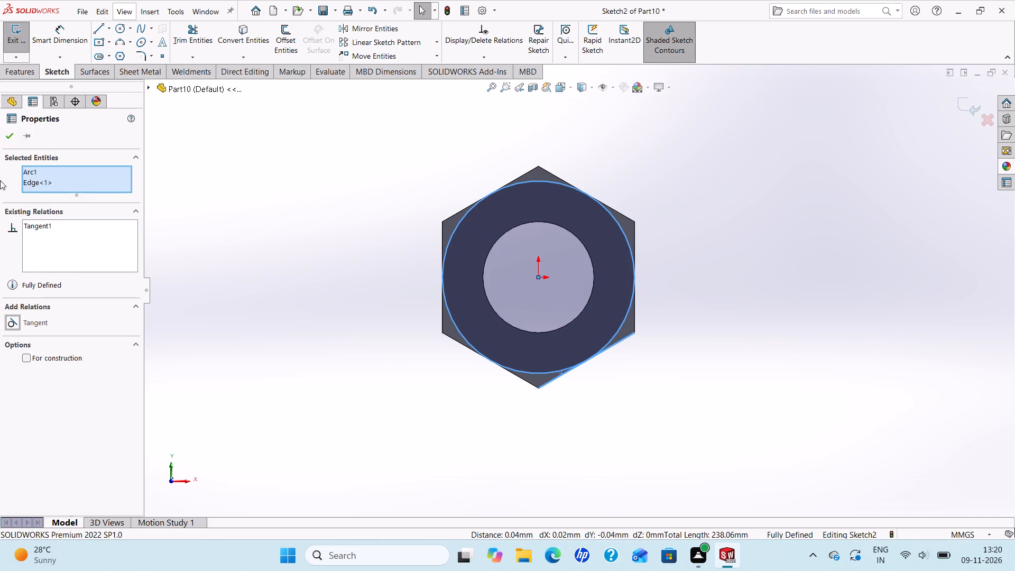
pyautogui.click(6, 133)
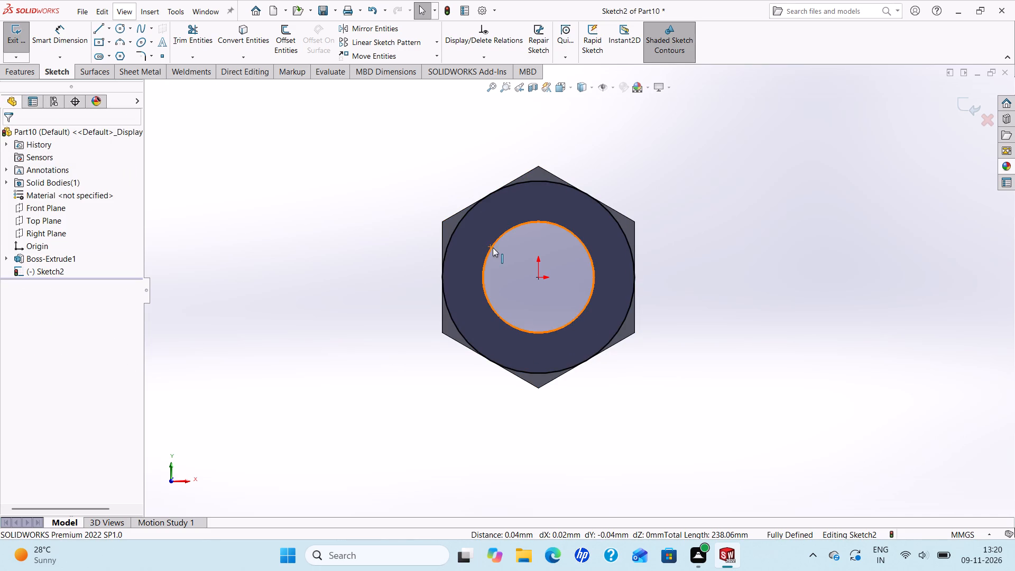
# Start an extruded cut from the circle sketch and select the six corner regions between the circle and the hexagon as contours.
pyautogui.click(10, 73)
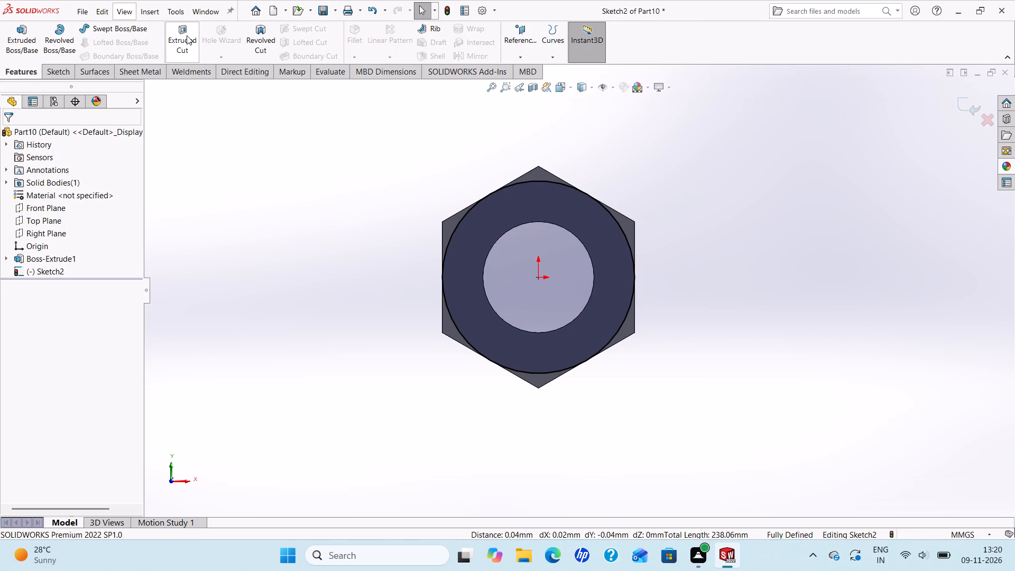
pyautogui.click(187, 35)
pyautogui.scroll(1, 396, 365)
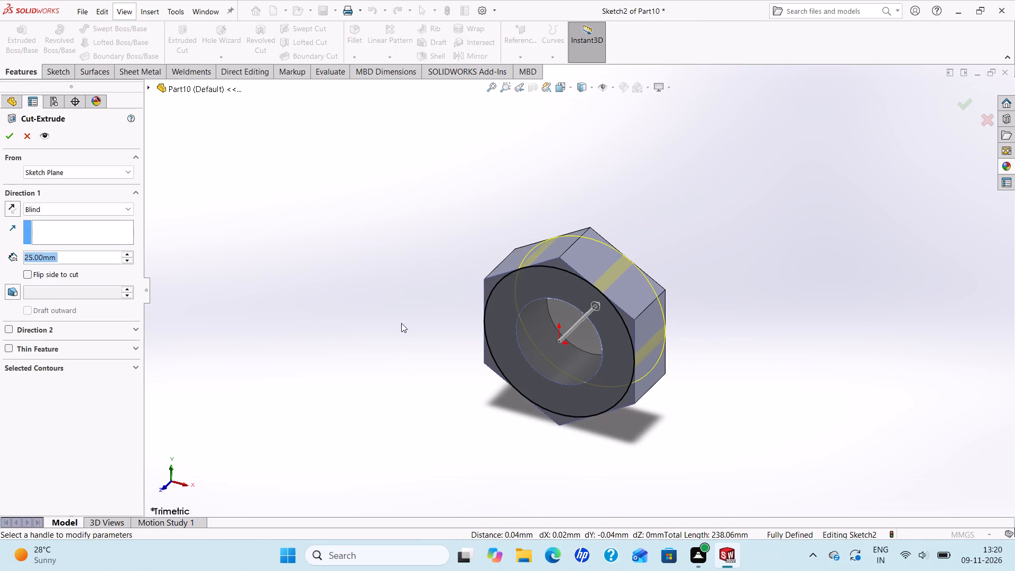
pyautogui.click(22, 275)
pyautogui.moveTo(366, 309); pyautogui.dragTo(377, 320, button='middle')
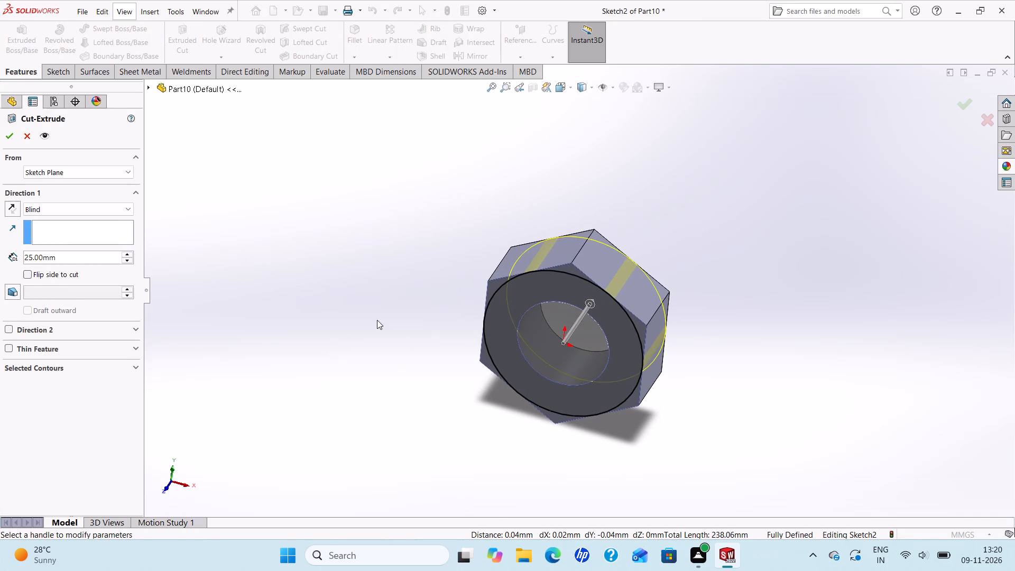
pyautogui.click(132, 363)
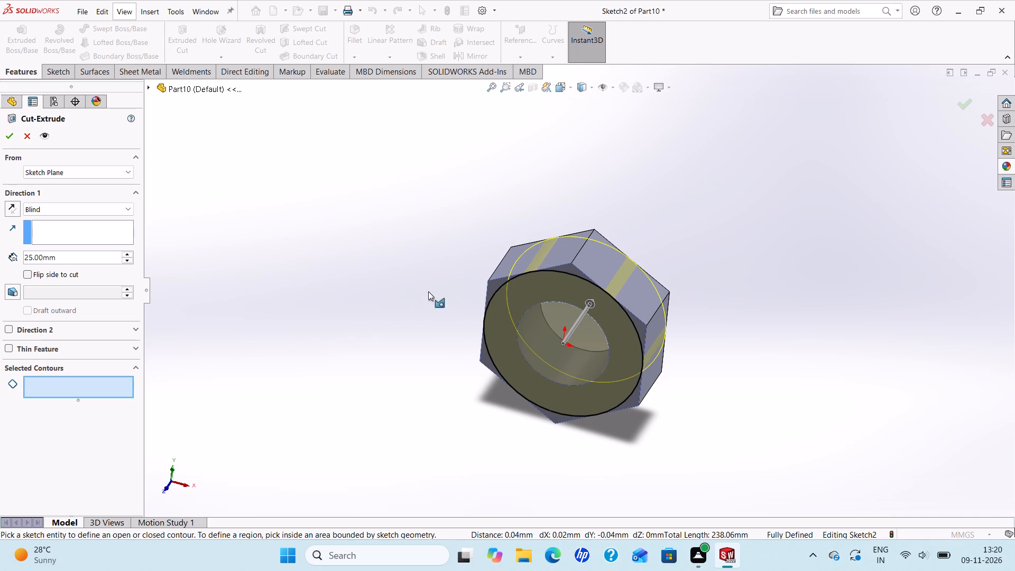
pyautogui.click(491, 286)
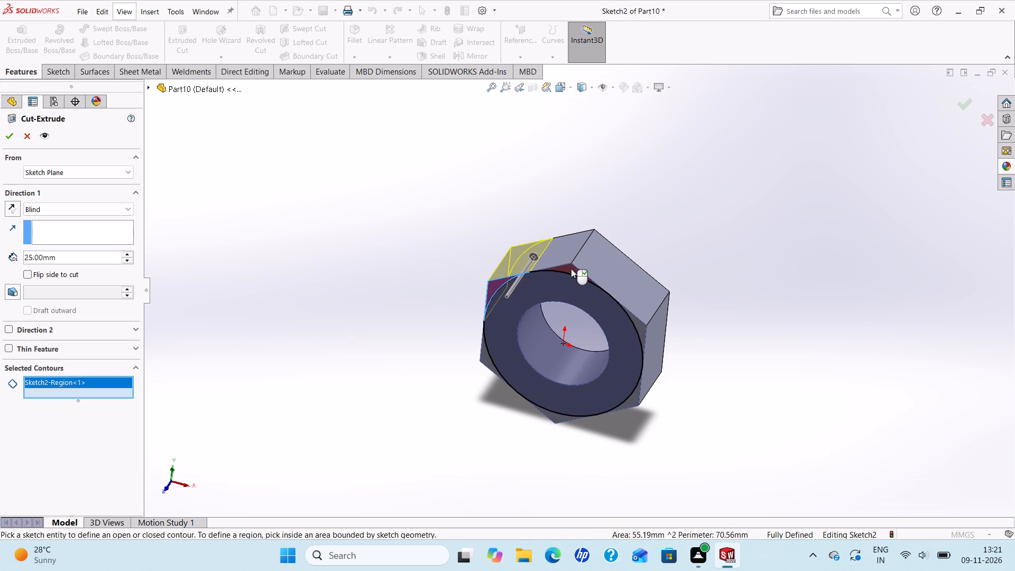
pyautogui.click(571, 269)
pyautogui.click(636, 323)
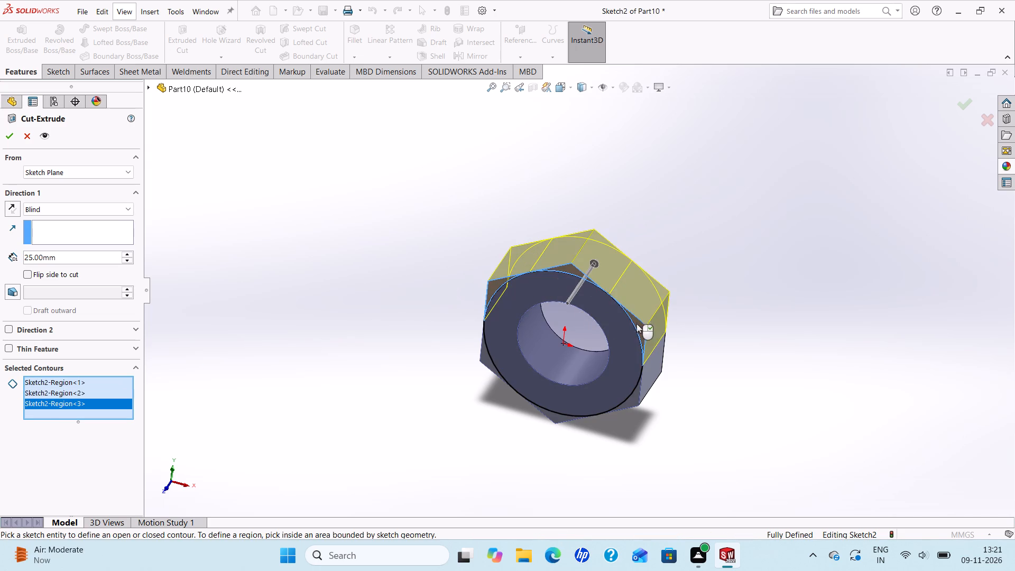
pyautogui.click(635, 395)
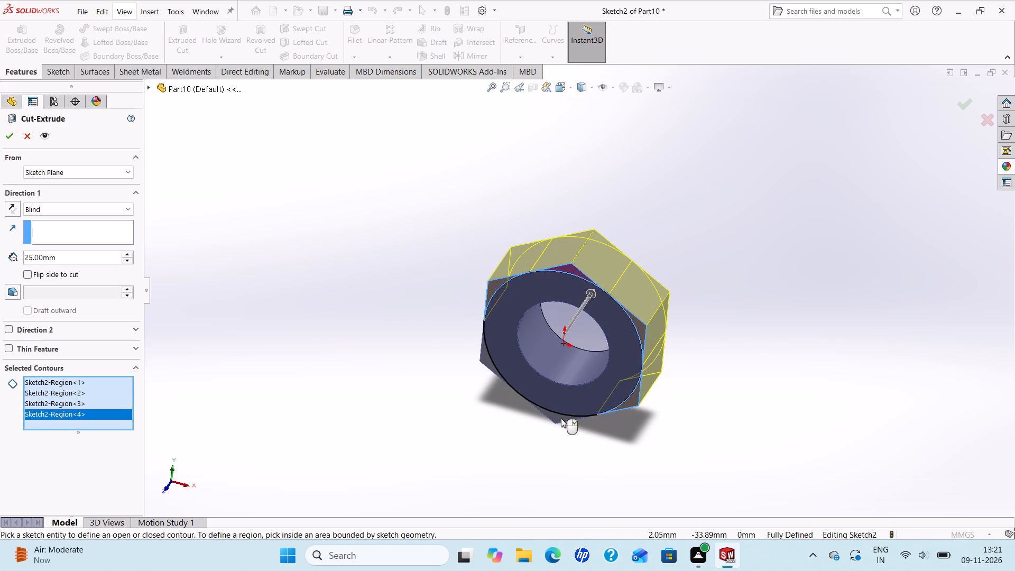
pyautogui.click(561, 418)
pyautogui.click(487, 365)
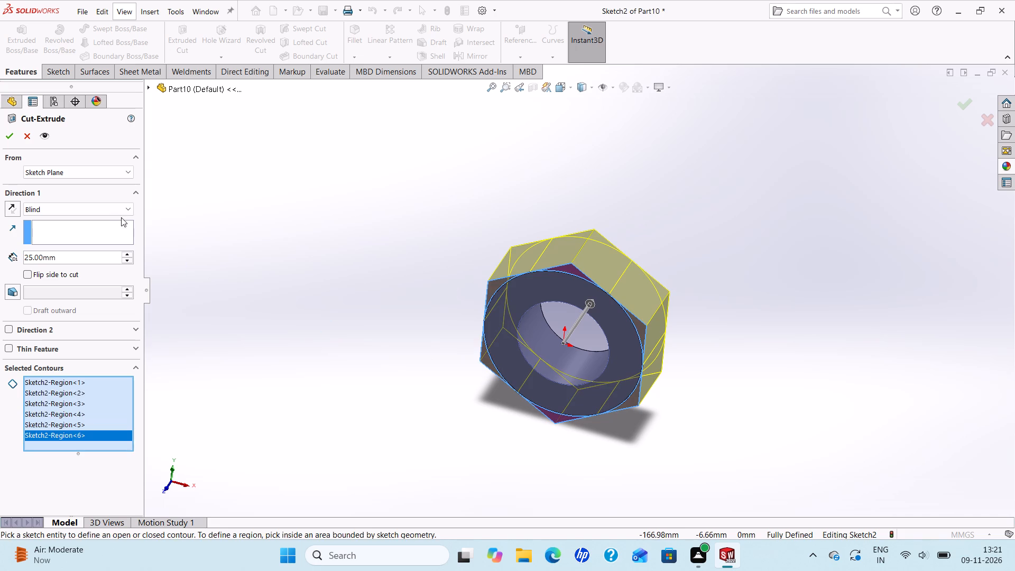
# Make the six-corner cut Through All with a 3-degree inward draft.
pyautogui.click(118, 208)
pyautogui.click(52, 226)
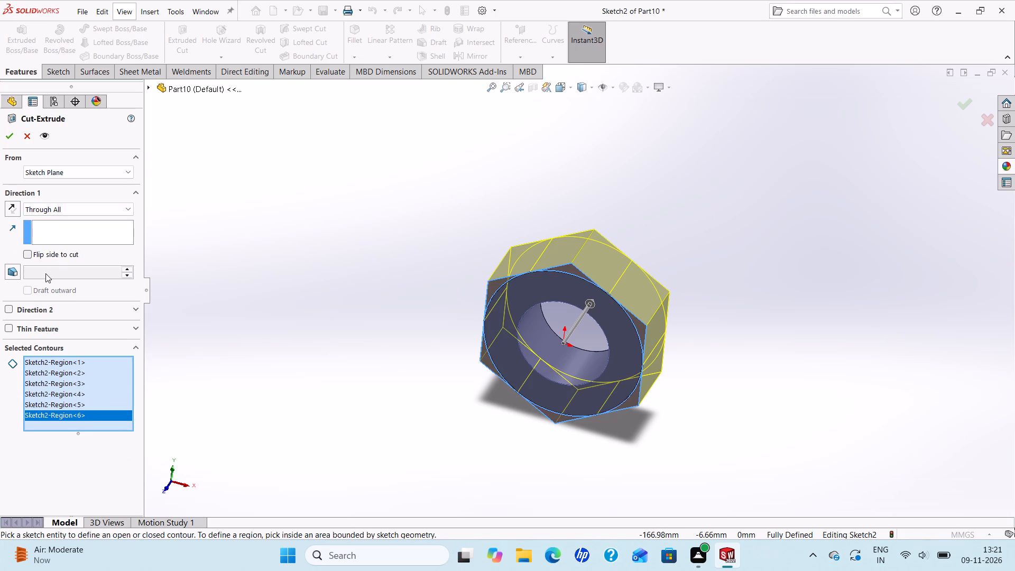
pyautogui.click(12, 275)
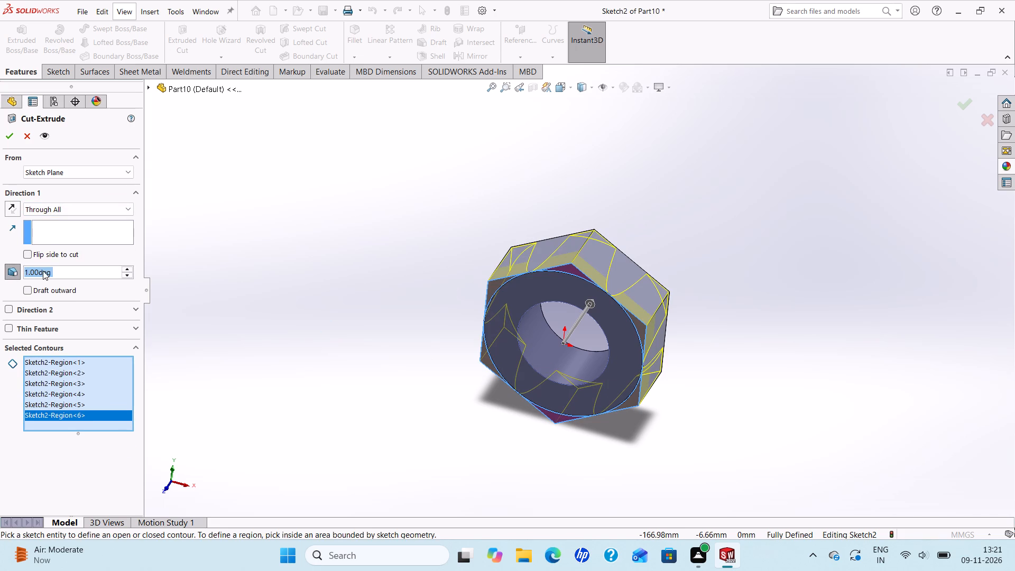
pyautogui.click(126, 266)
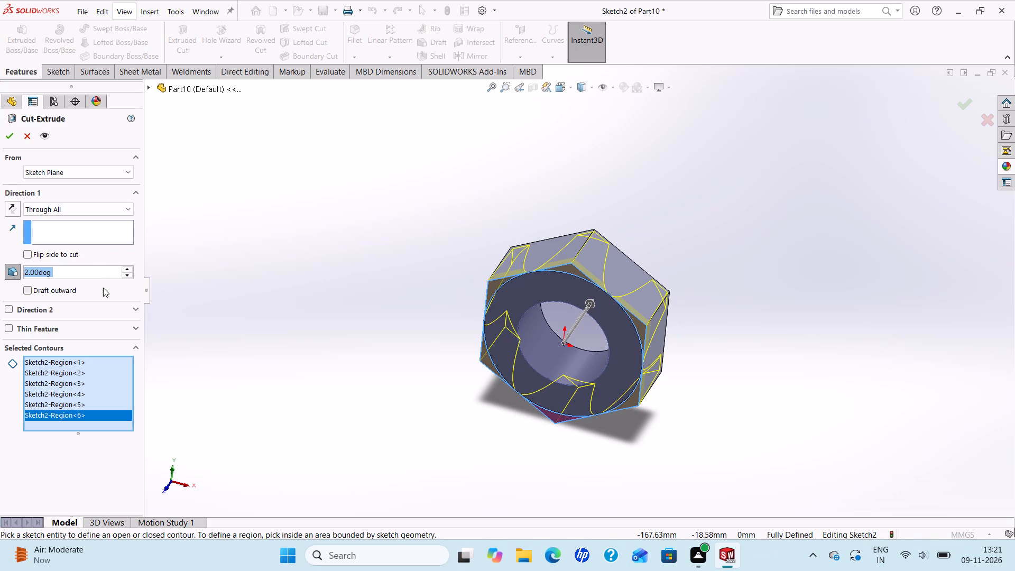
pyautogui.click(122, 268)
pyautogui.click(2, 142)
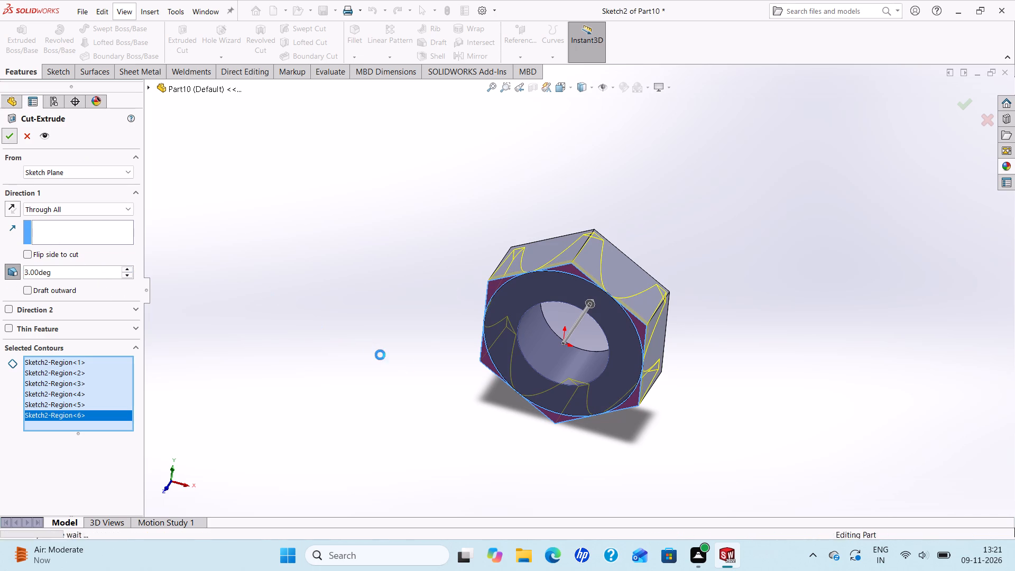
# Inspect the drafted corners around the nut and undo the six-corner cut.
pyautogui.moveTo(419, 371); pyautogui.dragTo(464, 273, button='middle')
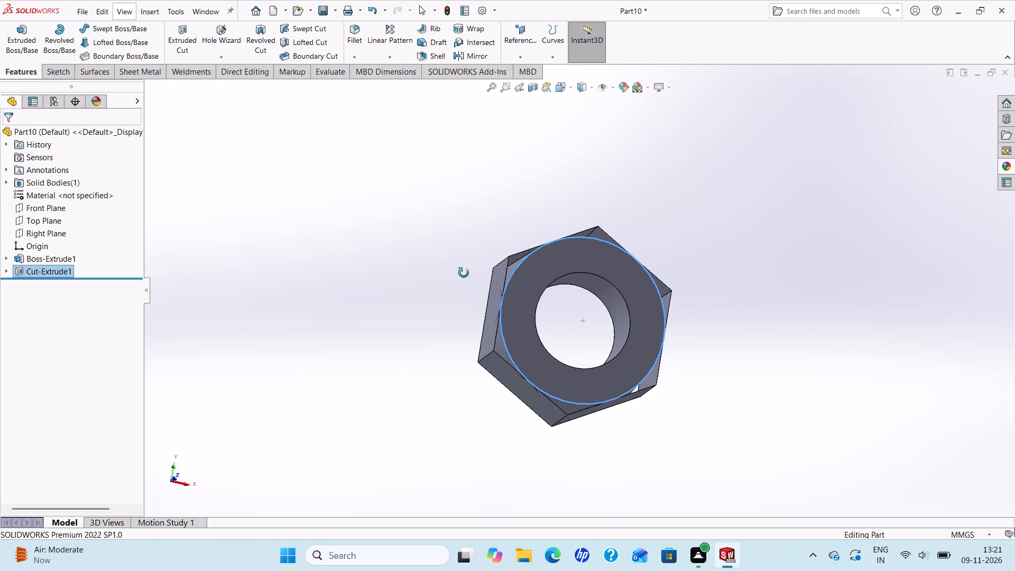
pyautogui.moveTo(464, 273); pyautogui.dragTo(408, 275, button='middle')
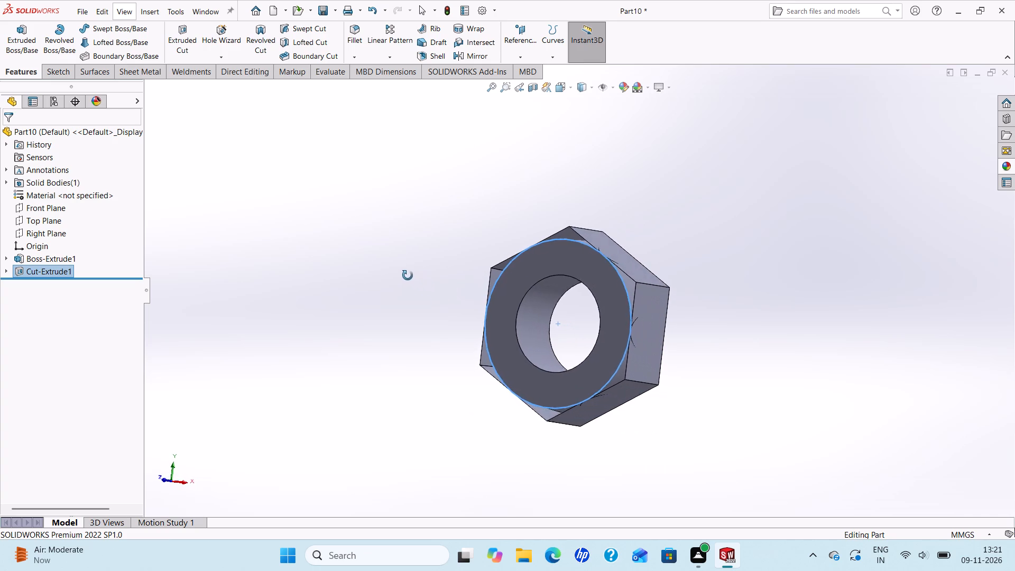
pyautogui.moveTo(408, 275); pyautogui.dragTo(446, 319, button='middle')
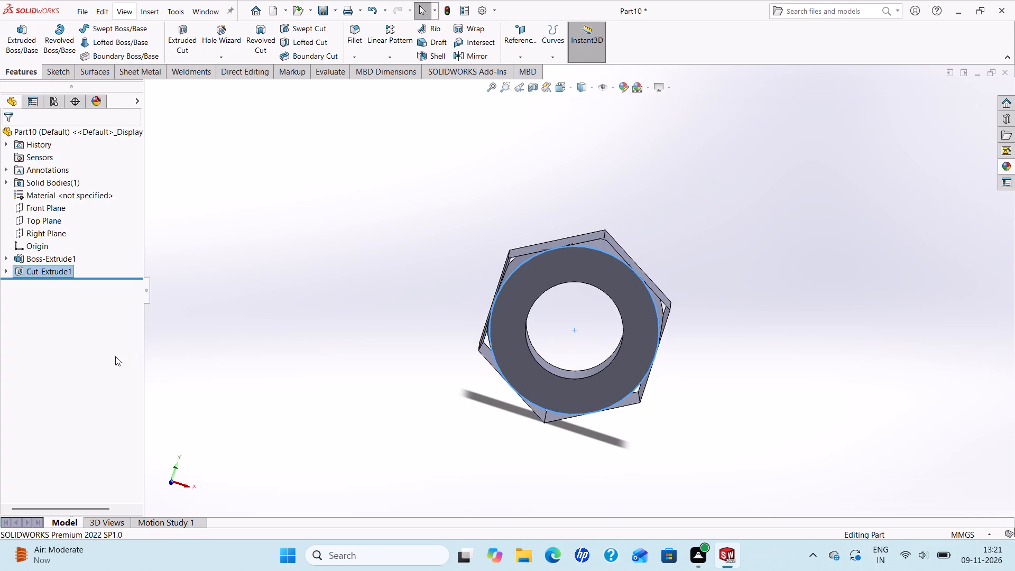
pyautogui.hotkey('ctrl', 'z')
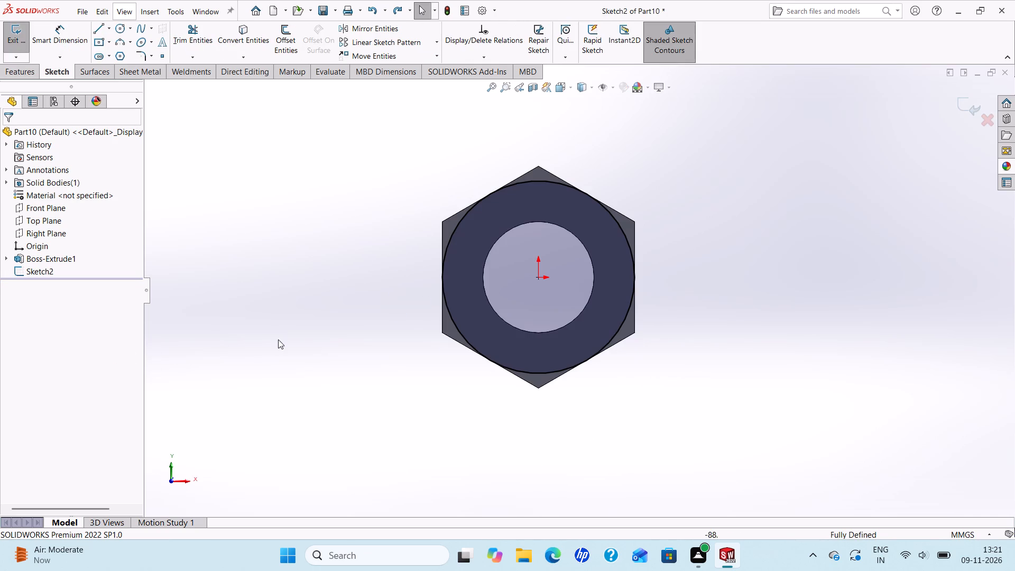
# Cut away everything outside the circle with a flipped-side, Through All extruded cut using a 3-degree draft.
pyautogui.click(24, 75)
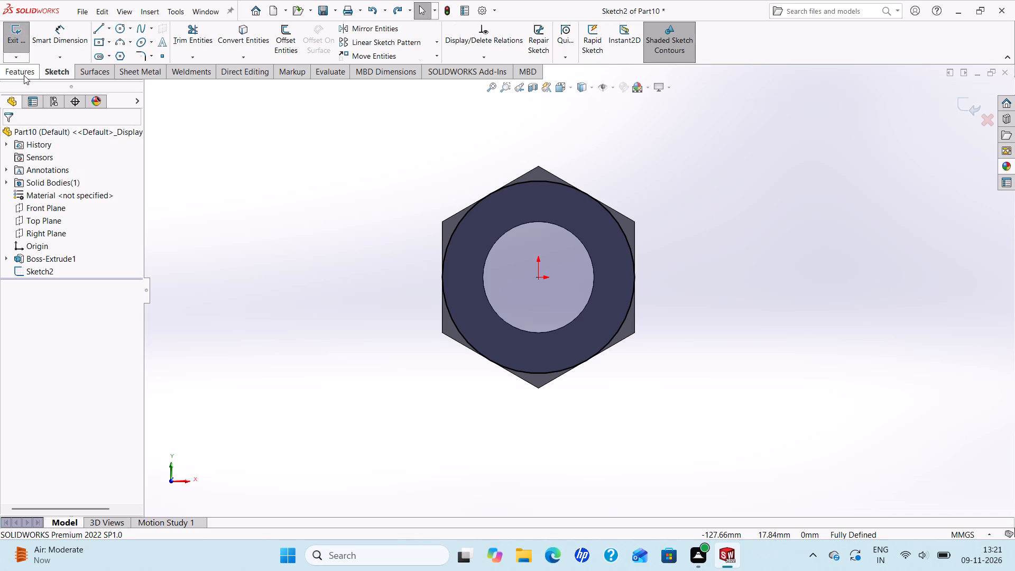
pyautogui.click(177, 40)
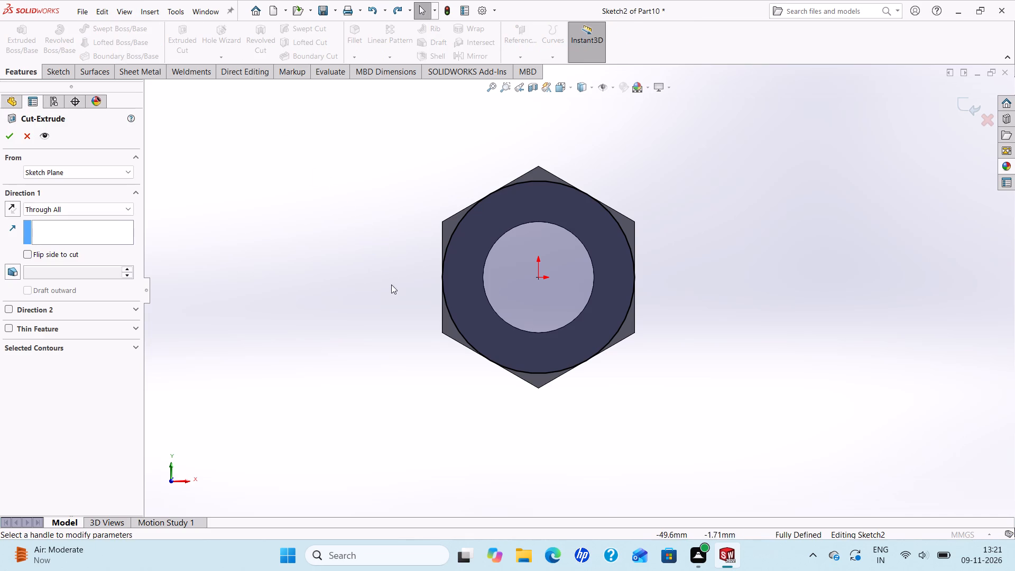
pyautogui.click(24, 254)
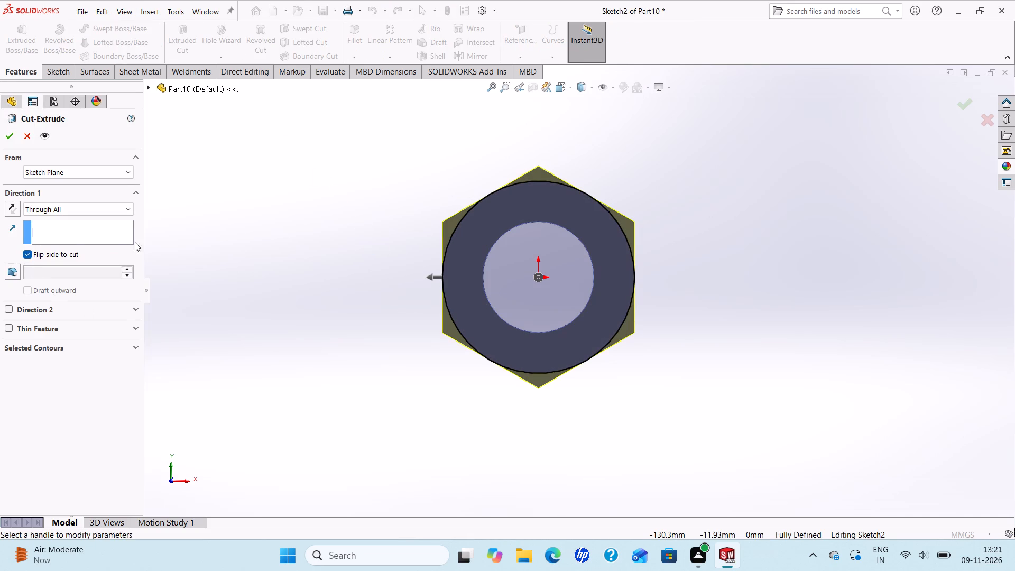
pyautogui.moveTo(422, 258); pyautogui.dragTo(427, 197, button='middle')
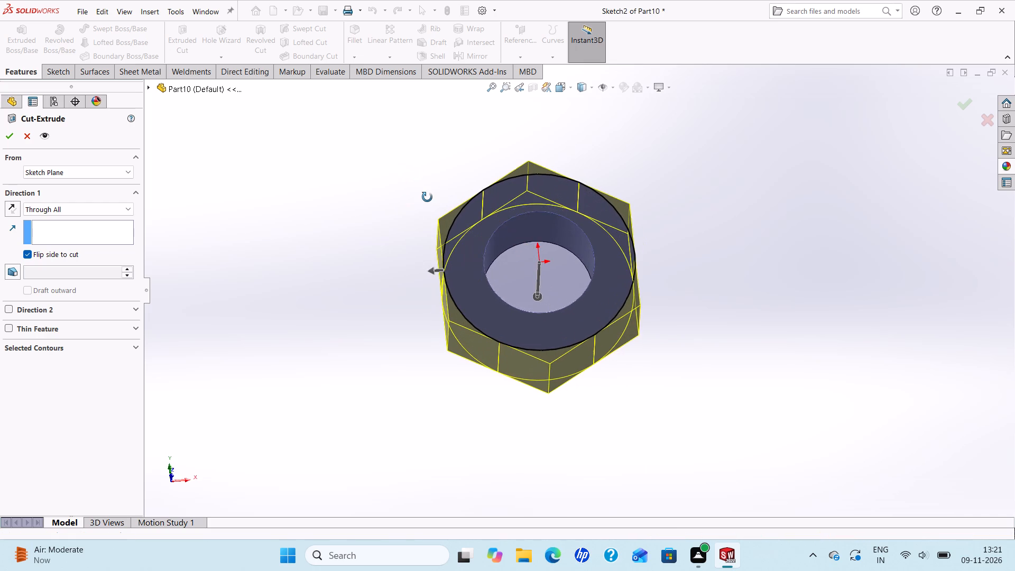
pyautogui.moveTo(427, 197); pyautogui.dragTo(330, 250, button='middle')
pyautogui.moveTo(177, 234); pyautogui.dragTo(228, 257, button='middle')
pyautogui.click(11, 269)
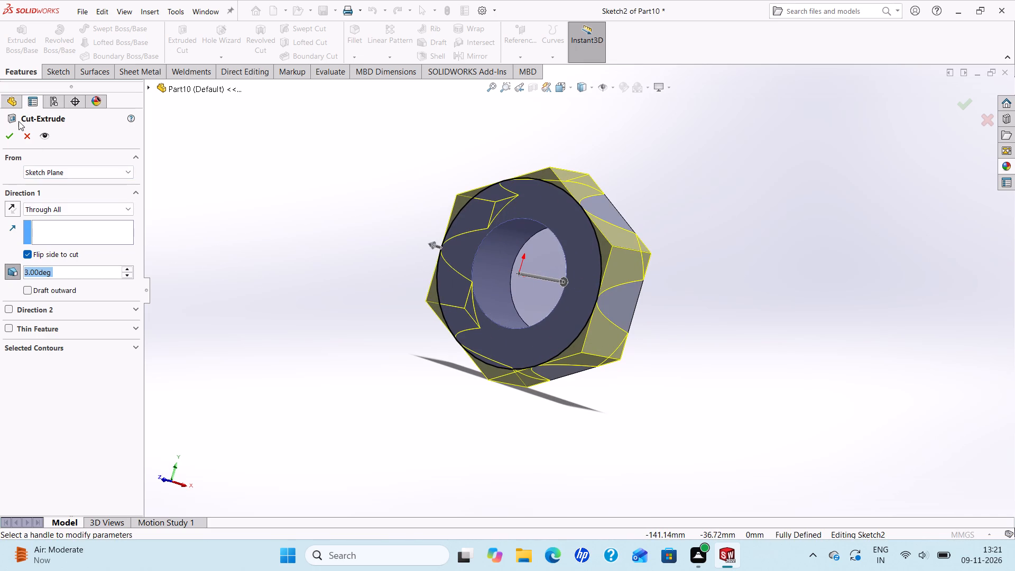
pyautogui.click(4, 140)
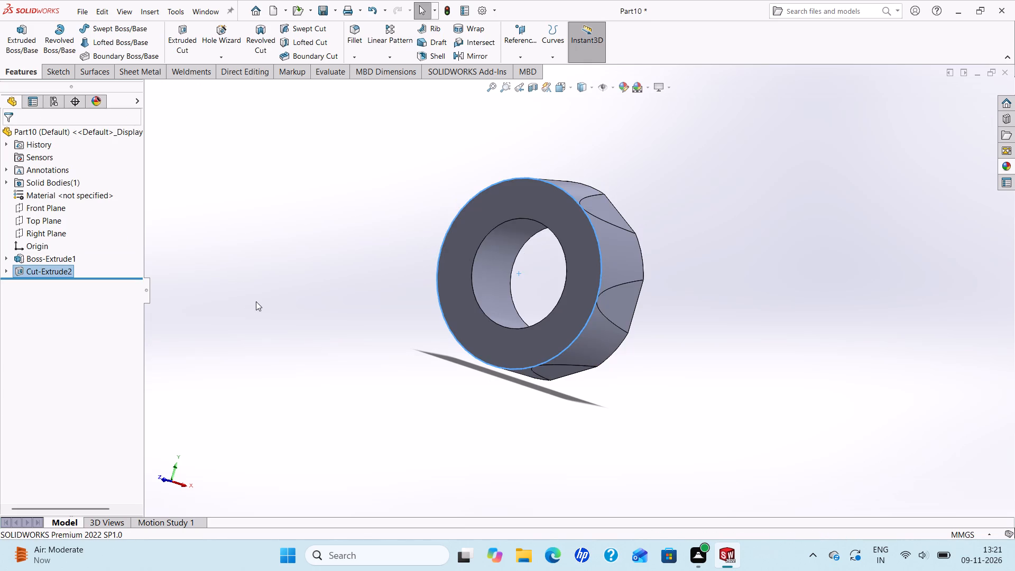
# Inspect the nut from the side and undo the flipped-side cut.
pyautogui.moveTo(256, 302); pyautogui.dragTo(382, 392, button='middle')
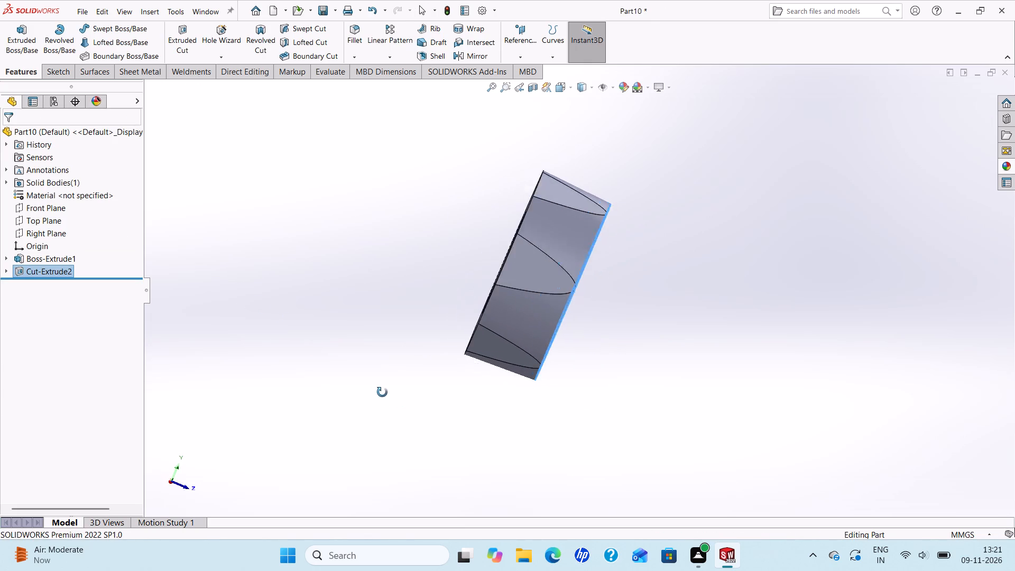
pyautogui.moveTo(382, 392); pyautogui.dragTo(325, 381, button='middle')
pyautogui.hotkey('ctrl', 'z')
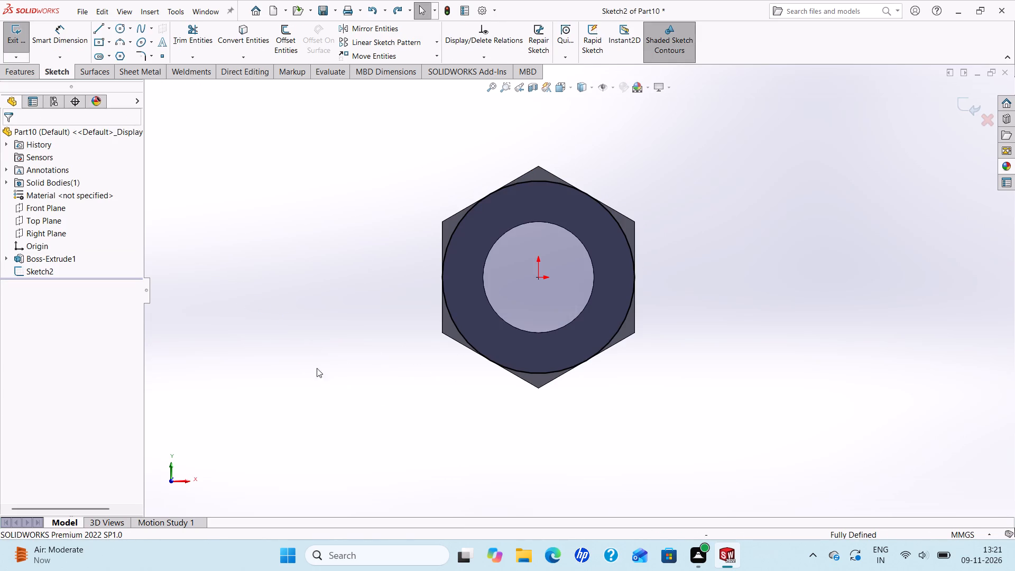
# Convert the edges of the nut's front hexagonal face into sketch entities alongside the tangent circle.
pyautogui.scroll(1, 456, 275)
pyautogui.scroll(-1, 428, 290)
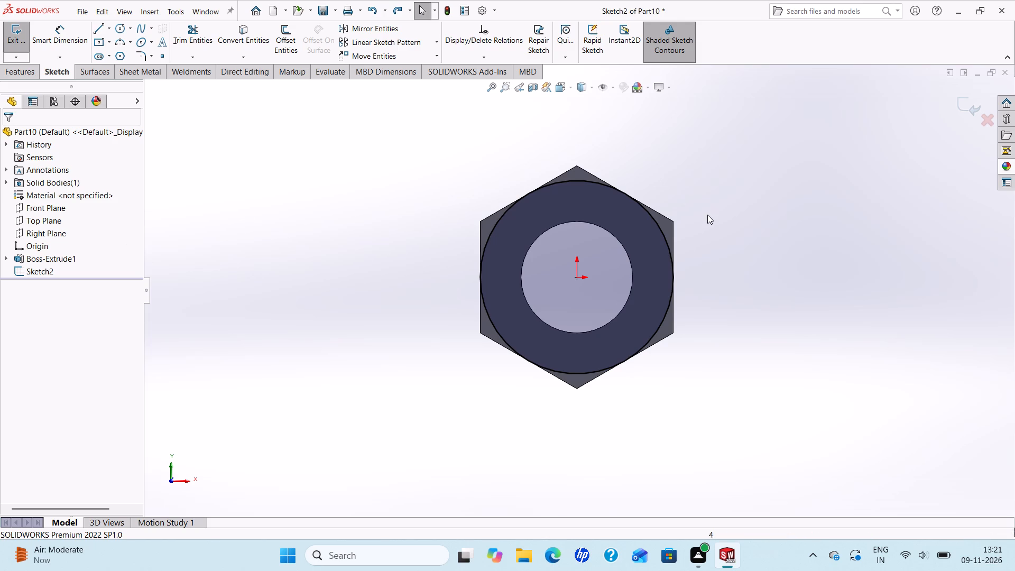
pyautogui.scroll(1, 708, 217)
pyautogui.scroll(-1, 698, 233)
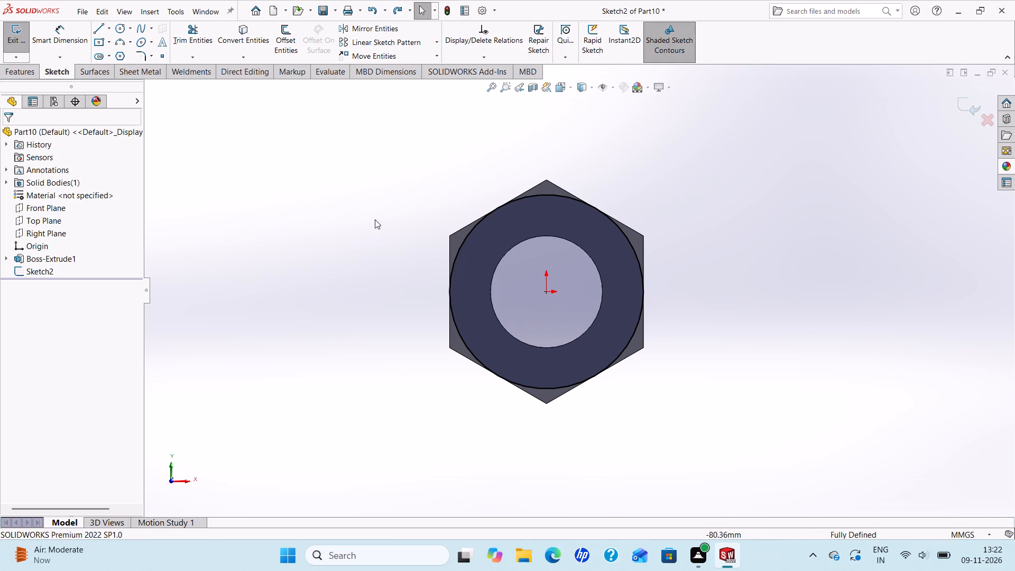
pyautogui.click(230, 32)
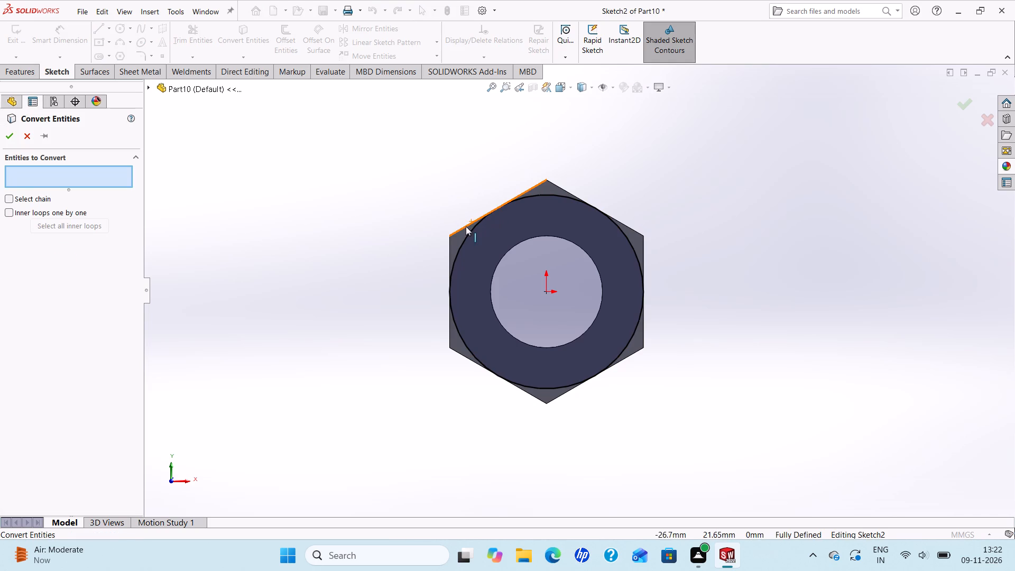
pyautogui.click(454, 249)
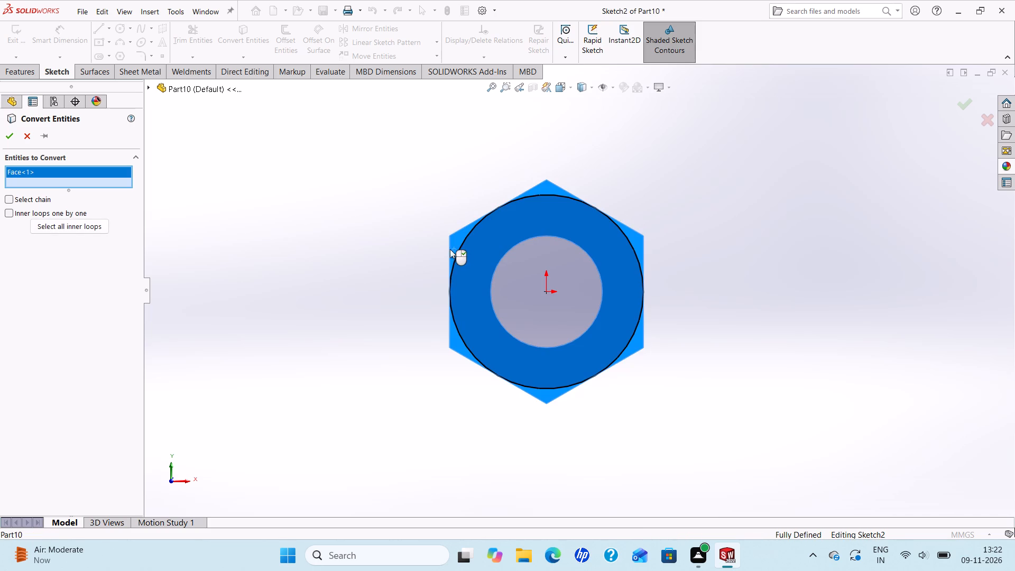
pyautogui.click(11, 136)
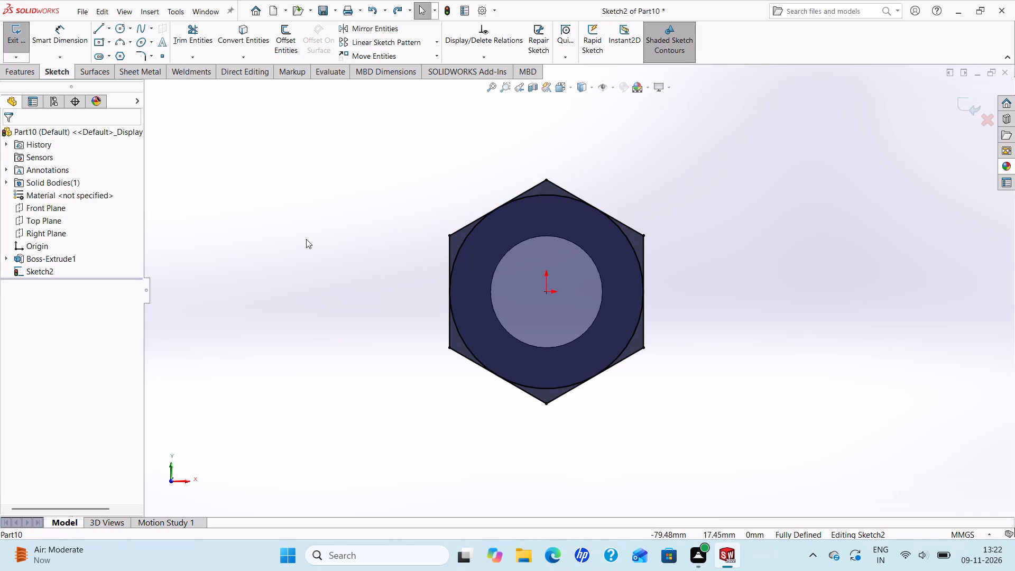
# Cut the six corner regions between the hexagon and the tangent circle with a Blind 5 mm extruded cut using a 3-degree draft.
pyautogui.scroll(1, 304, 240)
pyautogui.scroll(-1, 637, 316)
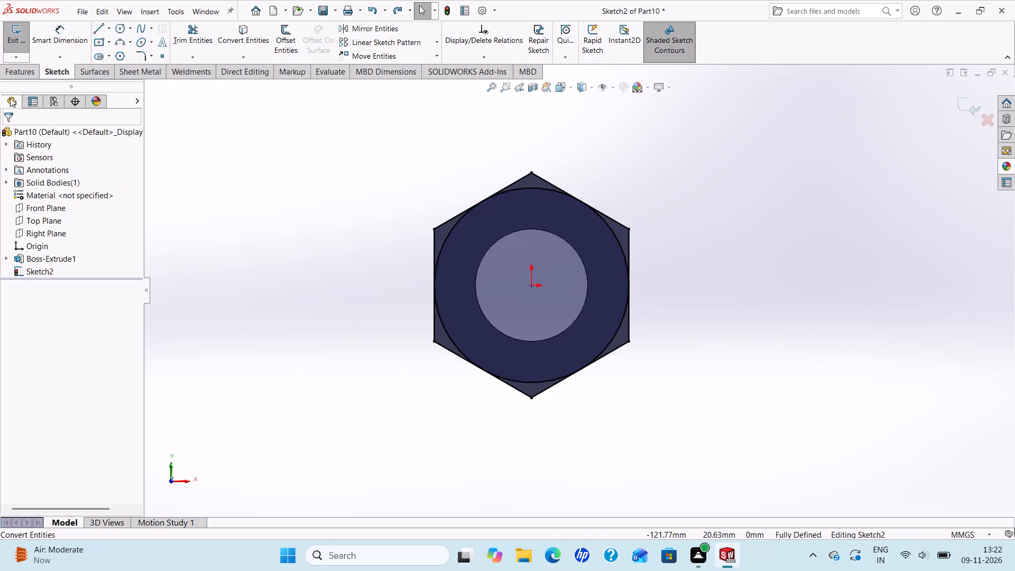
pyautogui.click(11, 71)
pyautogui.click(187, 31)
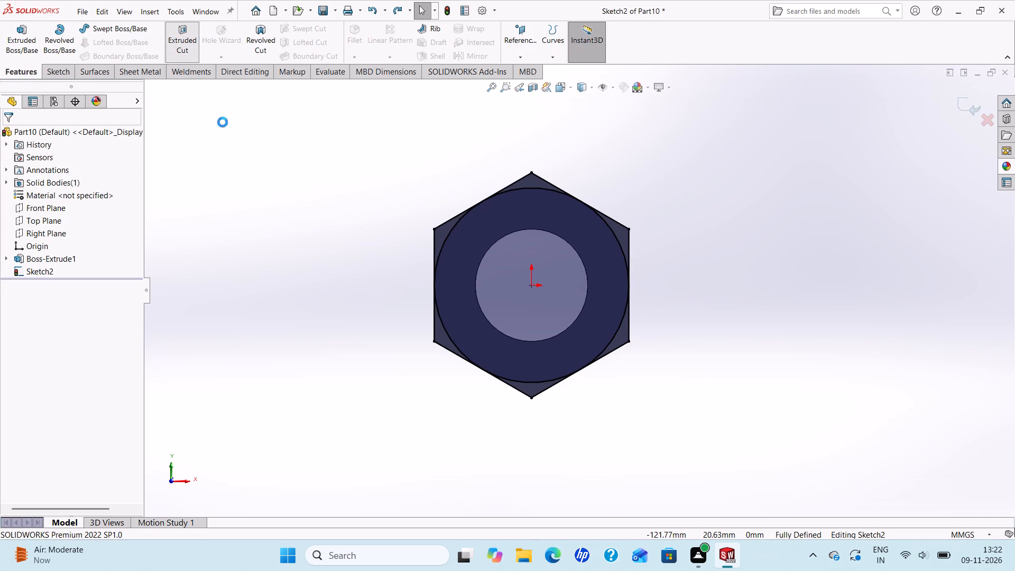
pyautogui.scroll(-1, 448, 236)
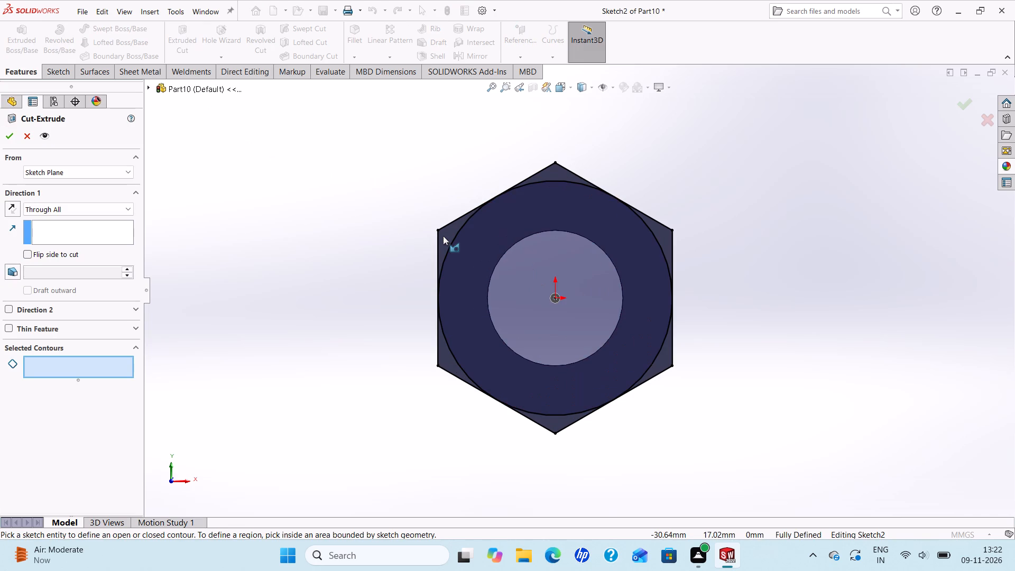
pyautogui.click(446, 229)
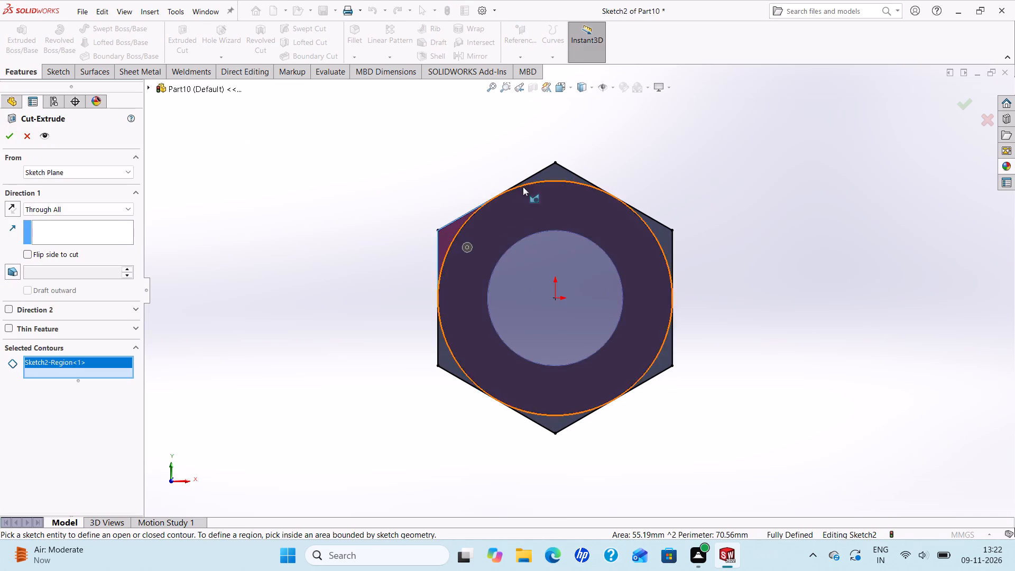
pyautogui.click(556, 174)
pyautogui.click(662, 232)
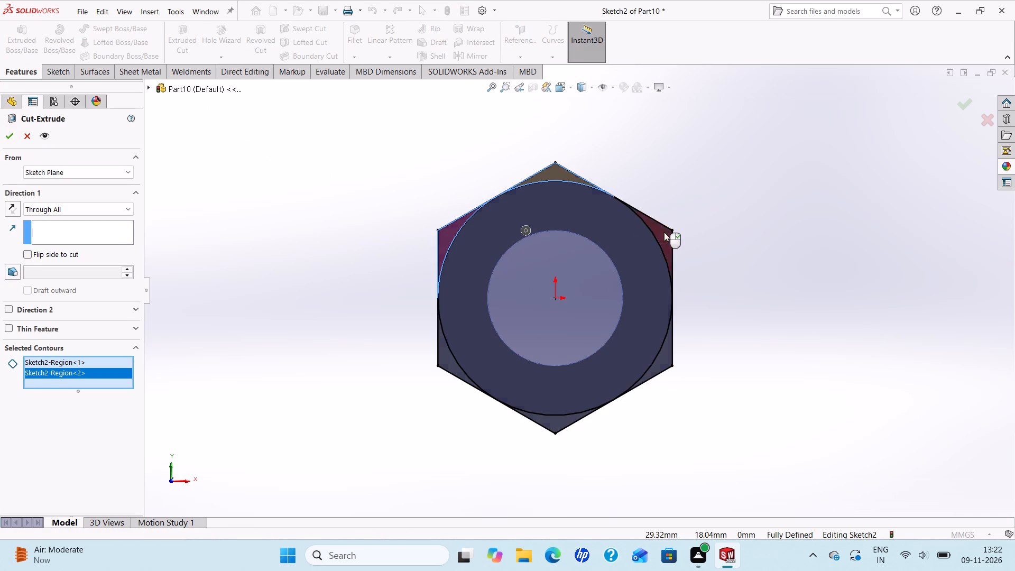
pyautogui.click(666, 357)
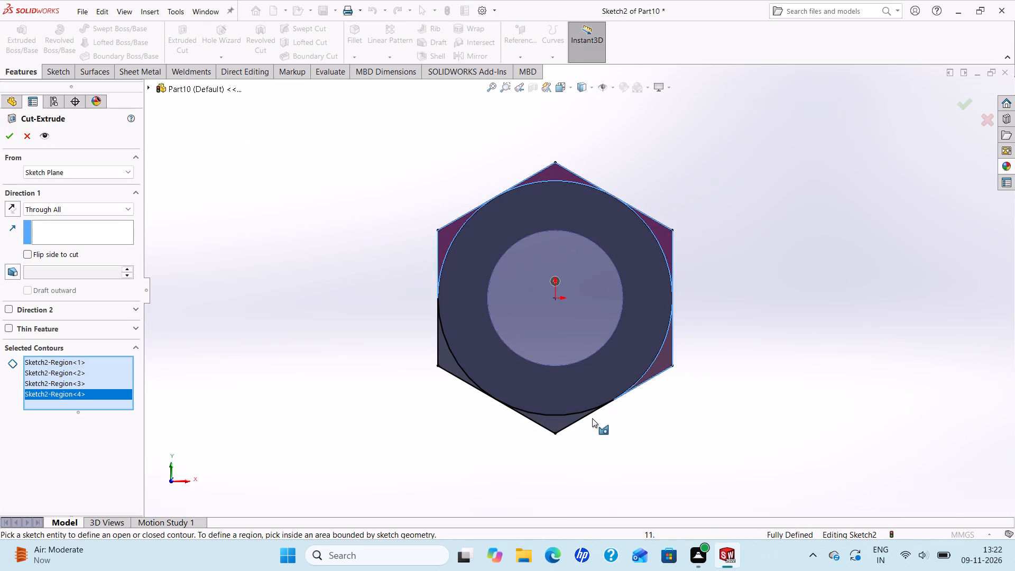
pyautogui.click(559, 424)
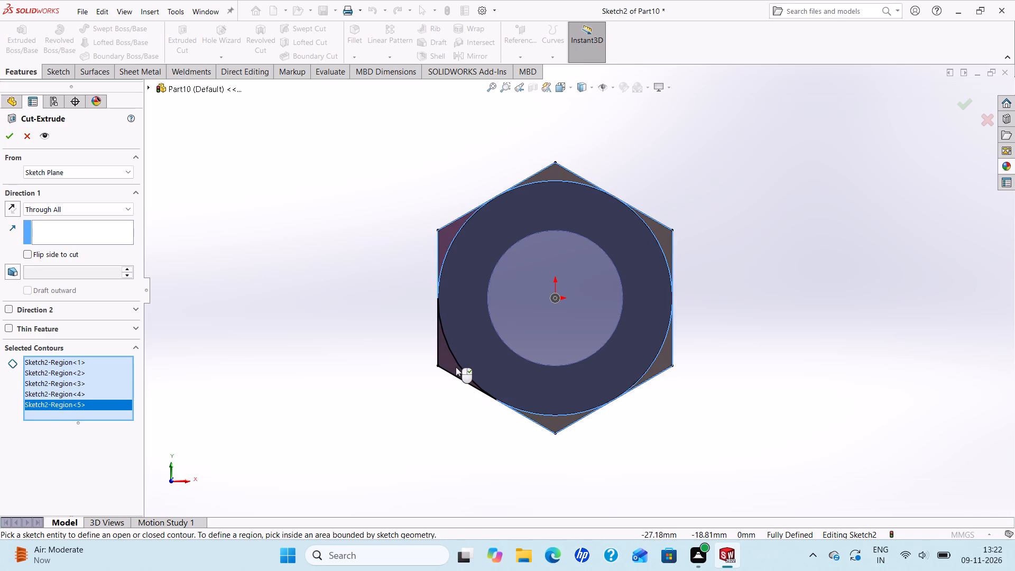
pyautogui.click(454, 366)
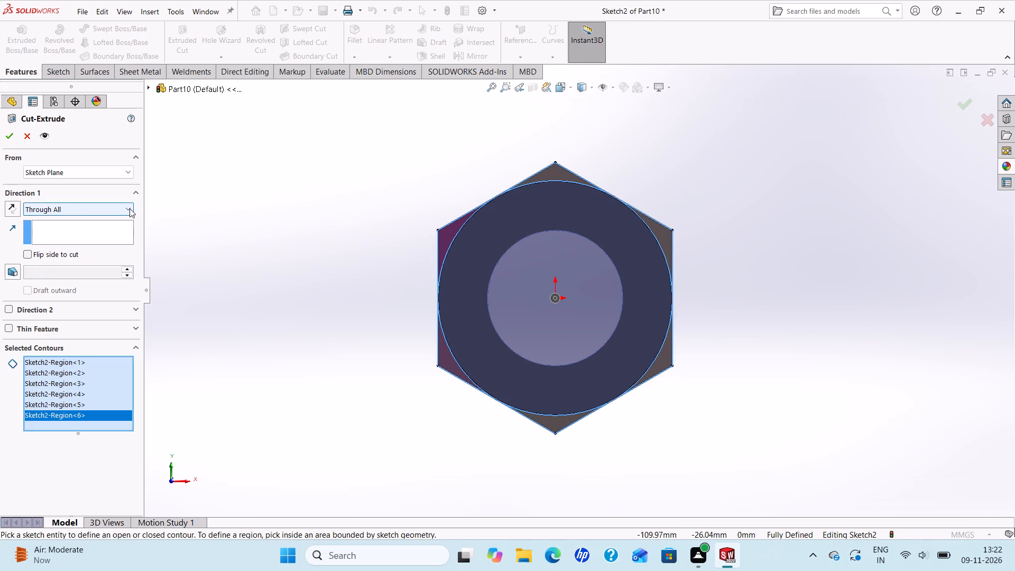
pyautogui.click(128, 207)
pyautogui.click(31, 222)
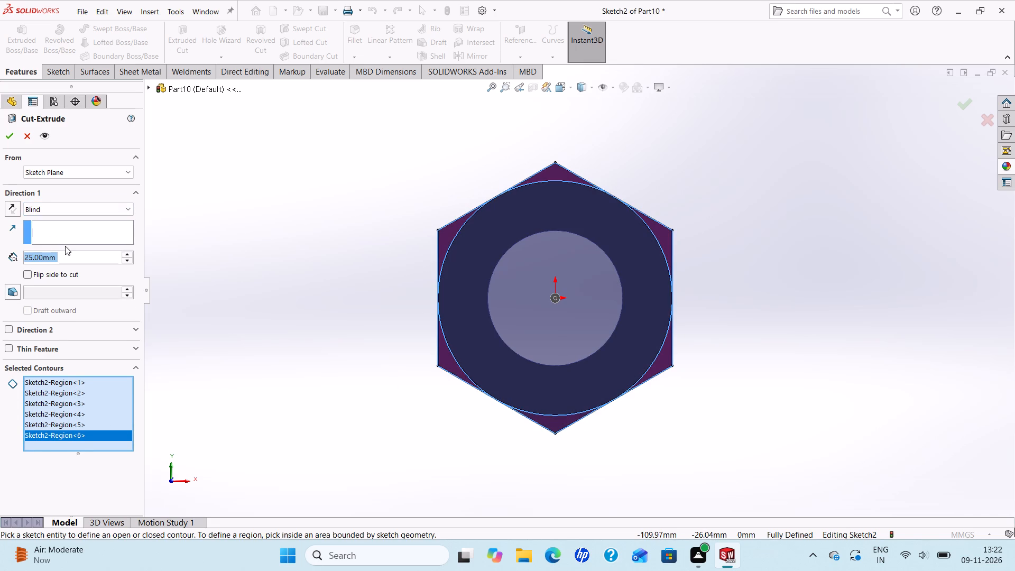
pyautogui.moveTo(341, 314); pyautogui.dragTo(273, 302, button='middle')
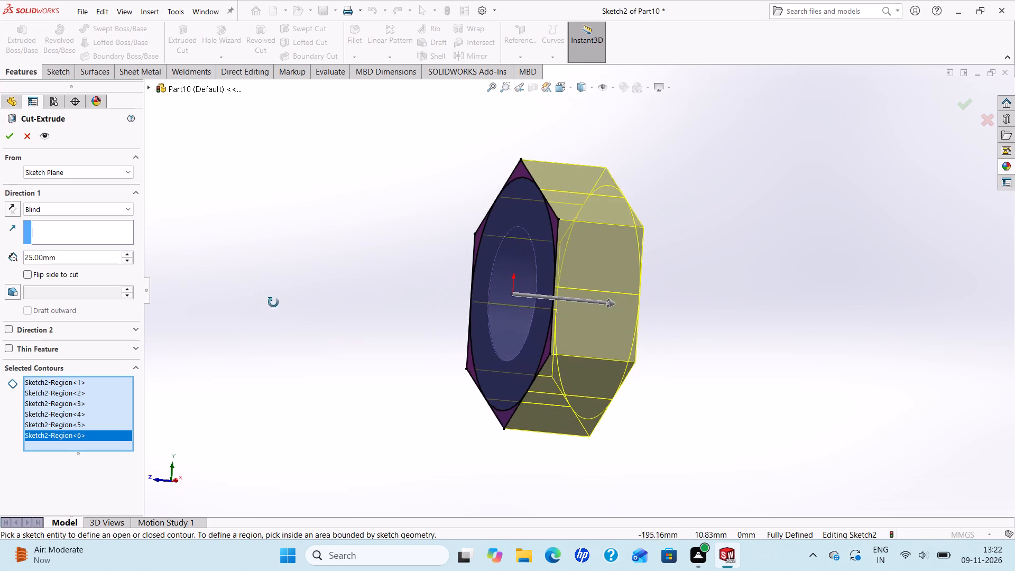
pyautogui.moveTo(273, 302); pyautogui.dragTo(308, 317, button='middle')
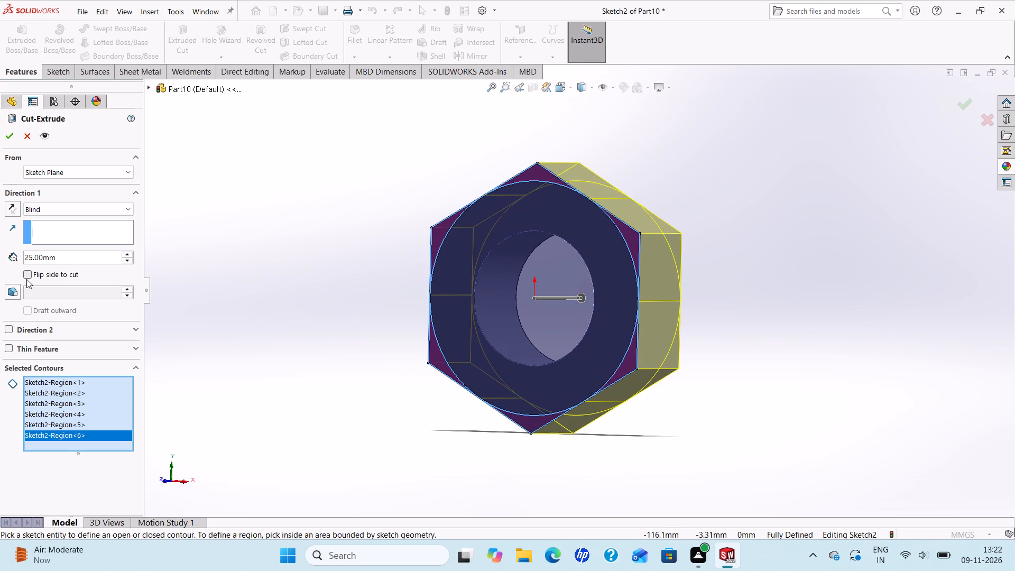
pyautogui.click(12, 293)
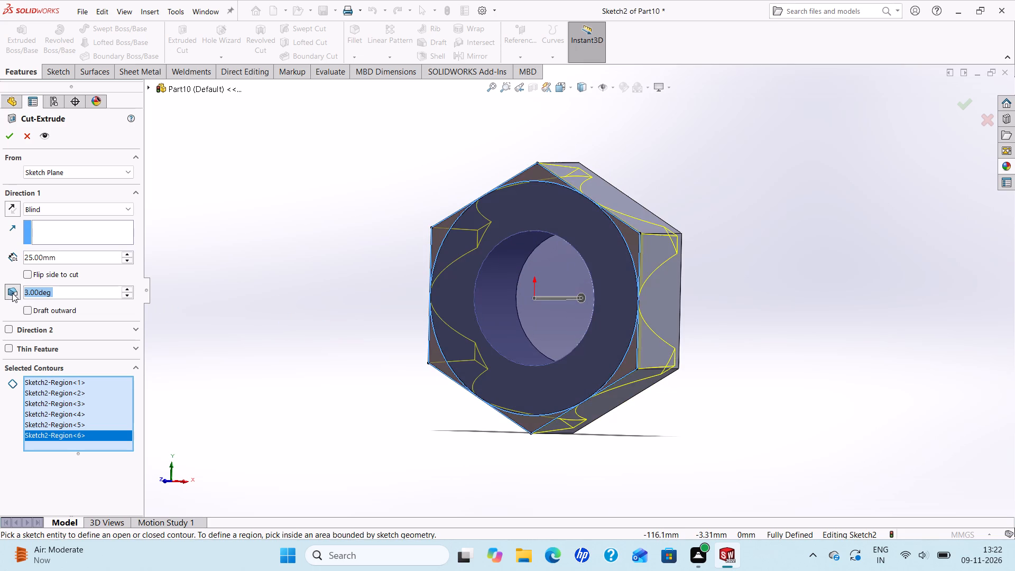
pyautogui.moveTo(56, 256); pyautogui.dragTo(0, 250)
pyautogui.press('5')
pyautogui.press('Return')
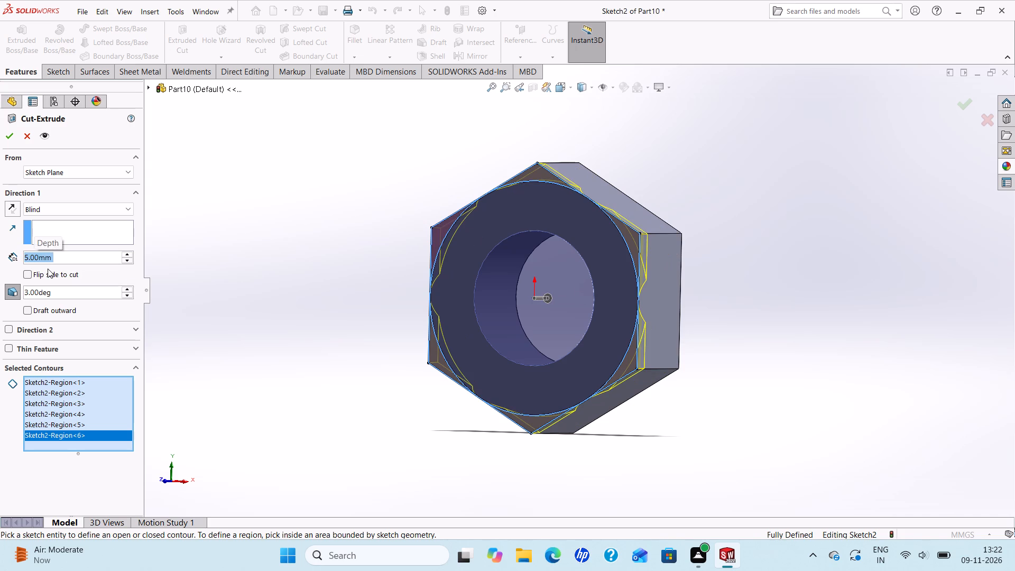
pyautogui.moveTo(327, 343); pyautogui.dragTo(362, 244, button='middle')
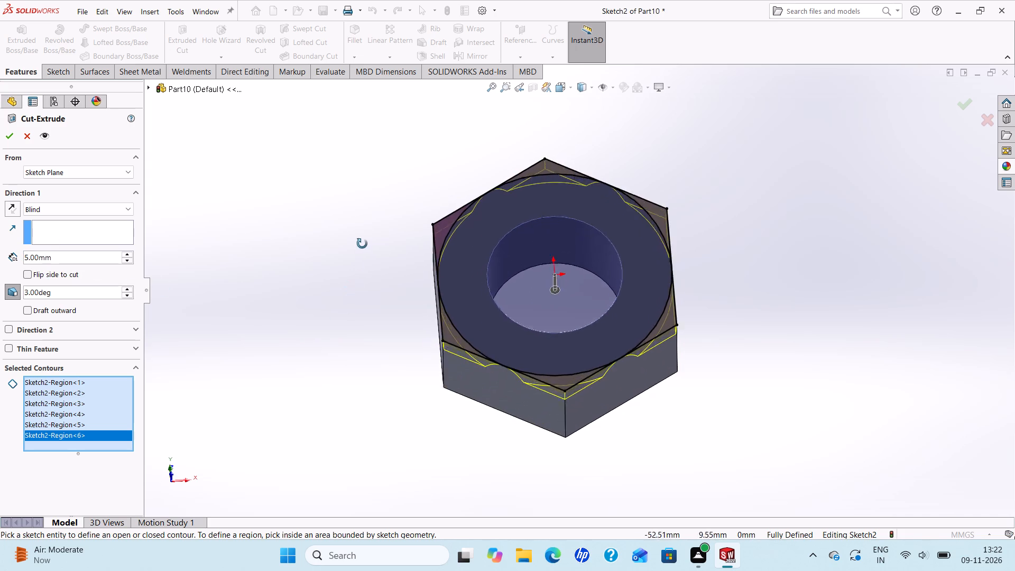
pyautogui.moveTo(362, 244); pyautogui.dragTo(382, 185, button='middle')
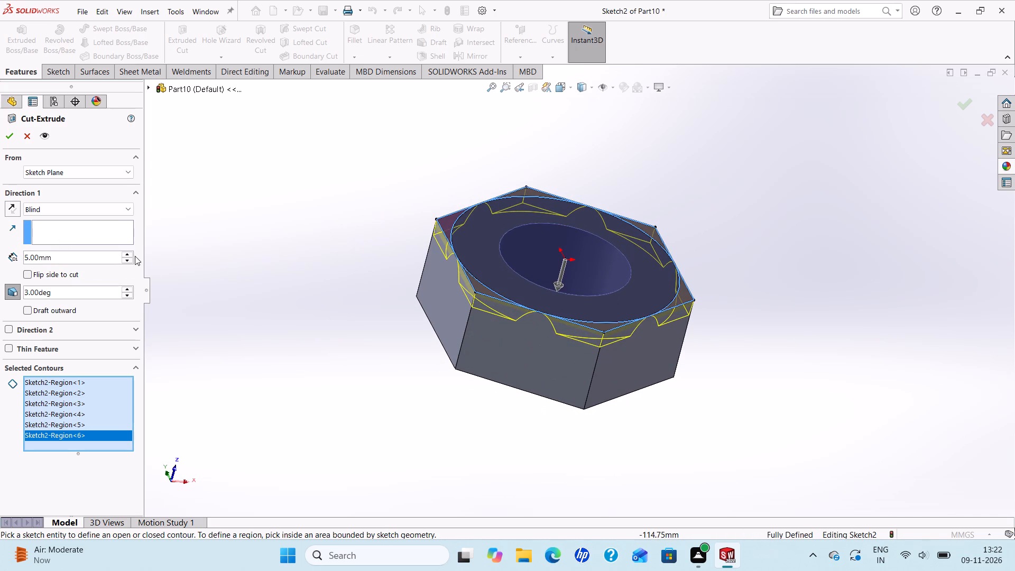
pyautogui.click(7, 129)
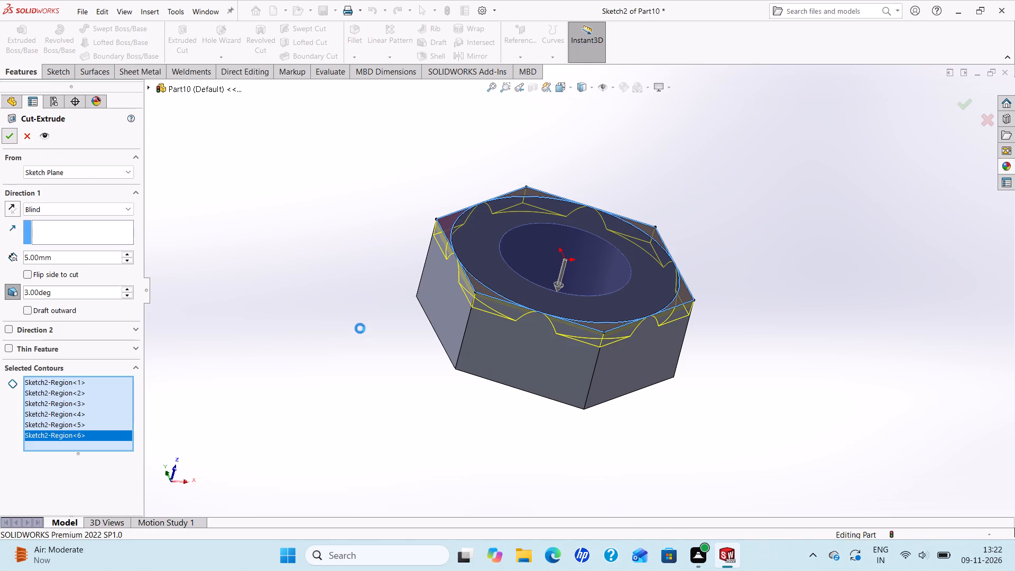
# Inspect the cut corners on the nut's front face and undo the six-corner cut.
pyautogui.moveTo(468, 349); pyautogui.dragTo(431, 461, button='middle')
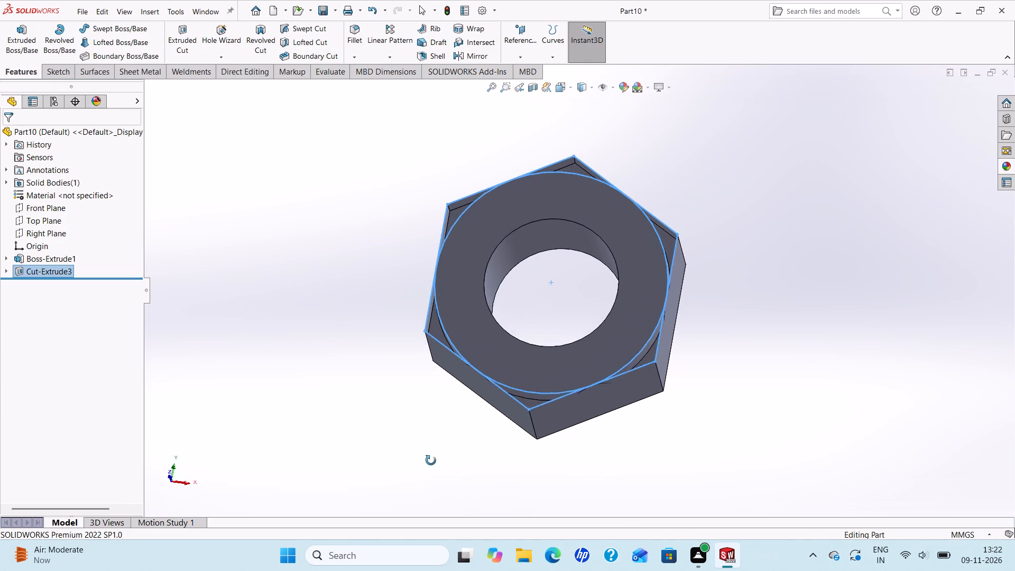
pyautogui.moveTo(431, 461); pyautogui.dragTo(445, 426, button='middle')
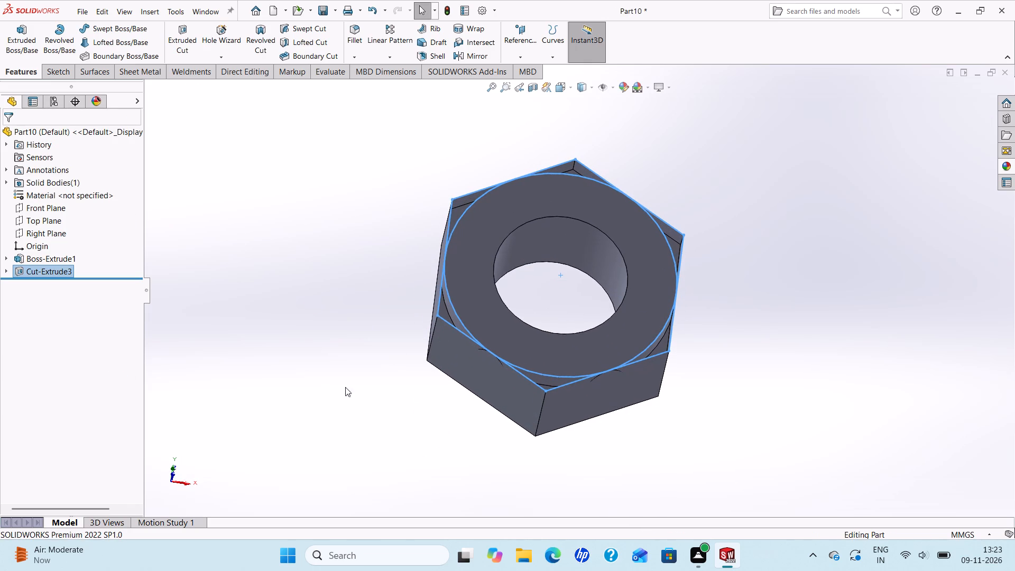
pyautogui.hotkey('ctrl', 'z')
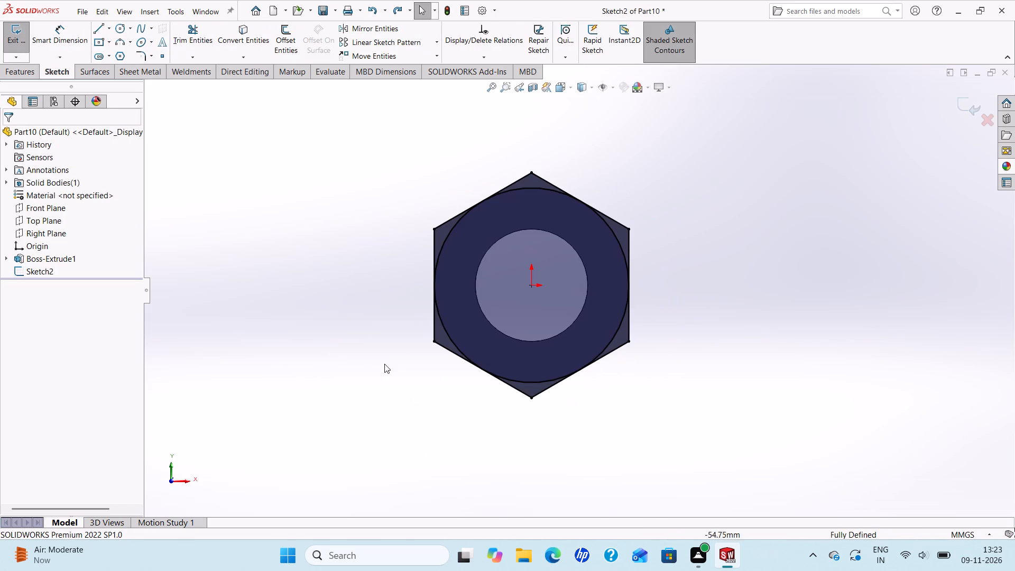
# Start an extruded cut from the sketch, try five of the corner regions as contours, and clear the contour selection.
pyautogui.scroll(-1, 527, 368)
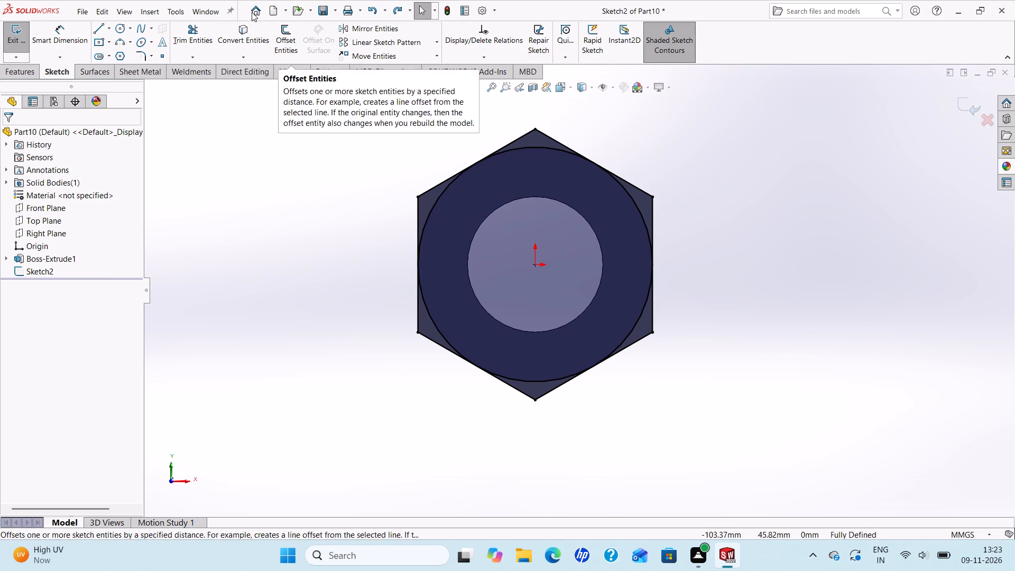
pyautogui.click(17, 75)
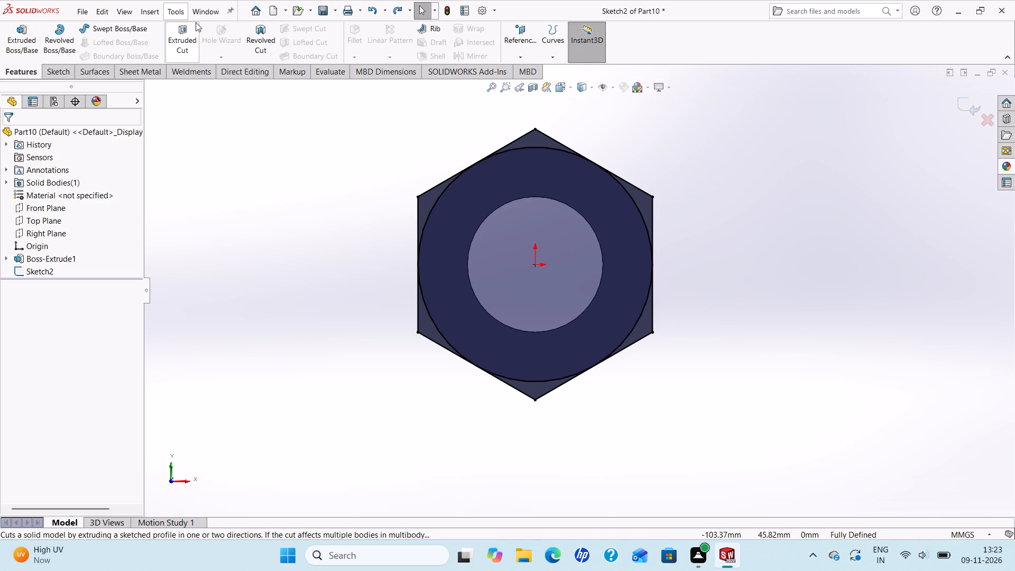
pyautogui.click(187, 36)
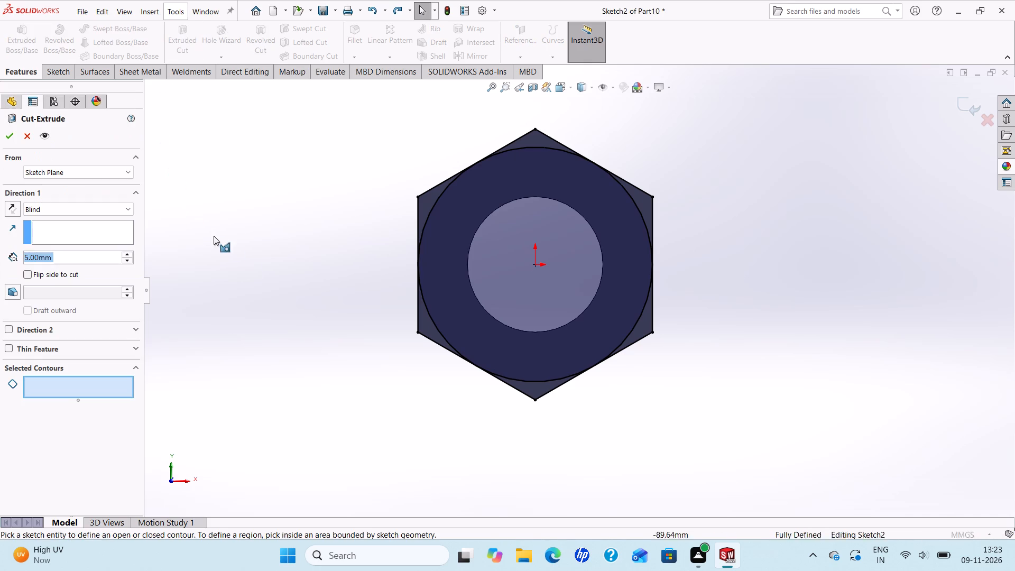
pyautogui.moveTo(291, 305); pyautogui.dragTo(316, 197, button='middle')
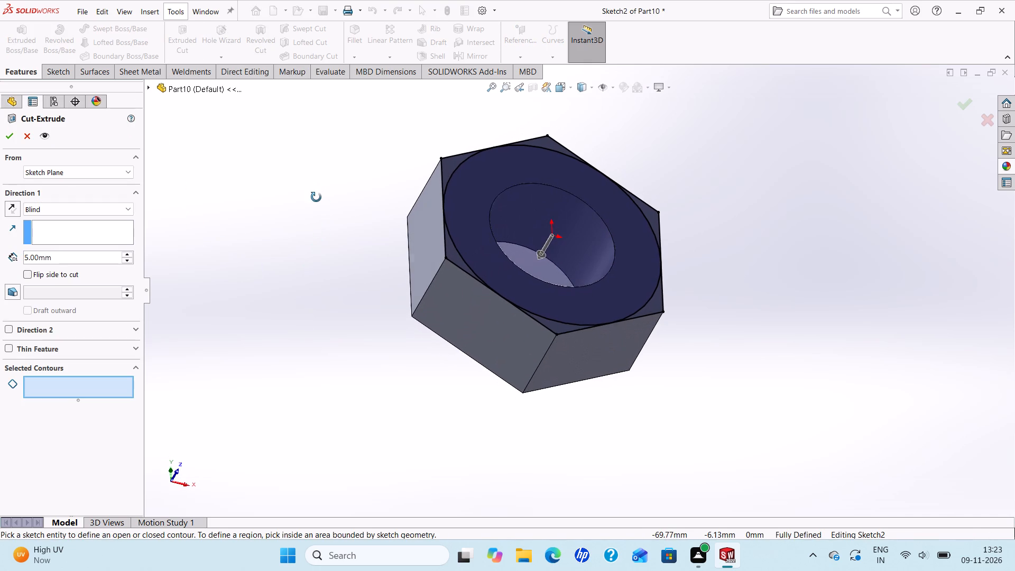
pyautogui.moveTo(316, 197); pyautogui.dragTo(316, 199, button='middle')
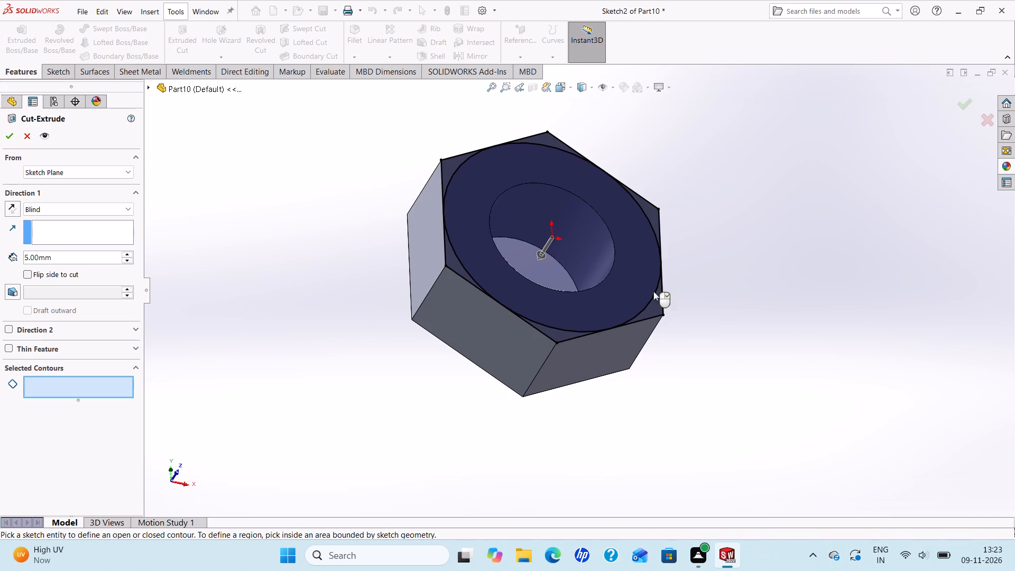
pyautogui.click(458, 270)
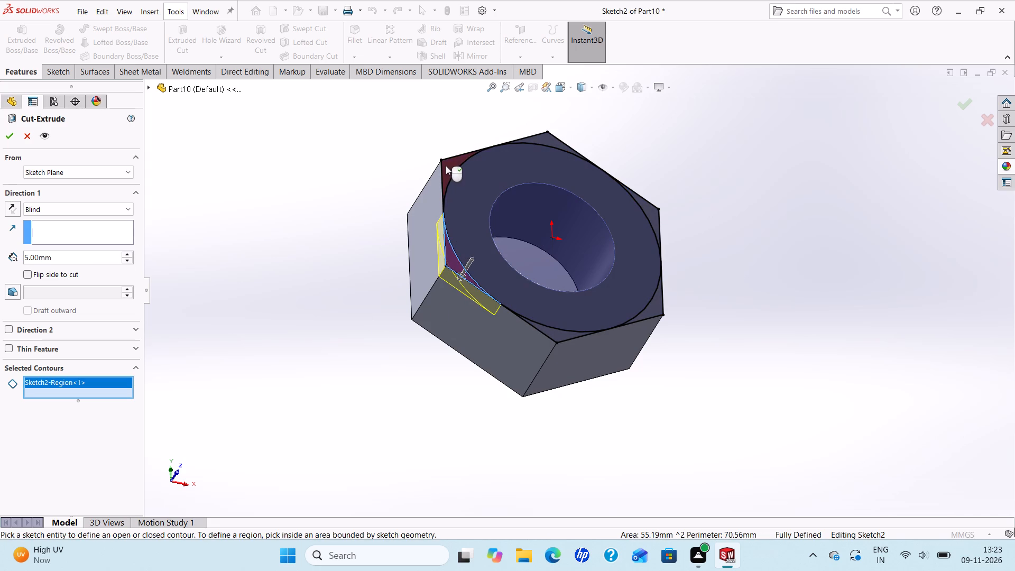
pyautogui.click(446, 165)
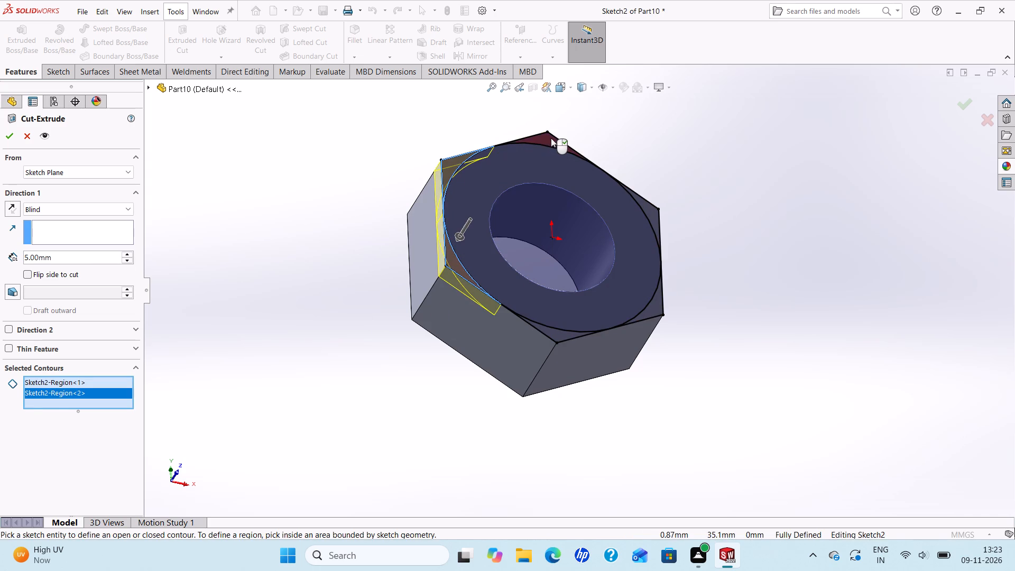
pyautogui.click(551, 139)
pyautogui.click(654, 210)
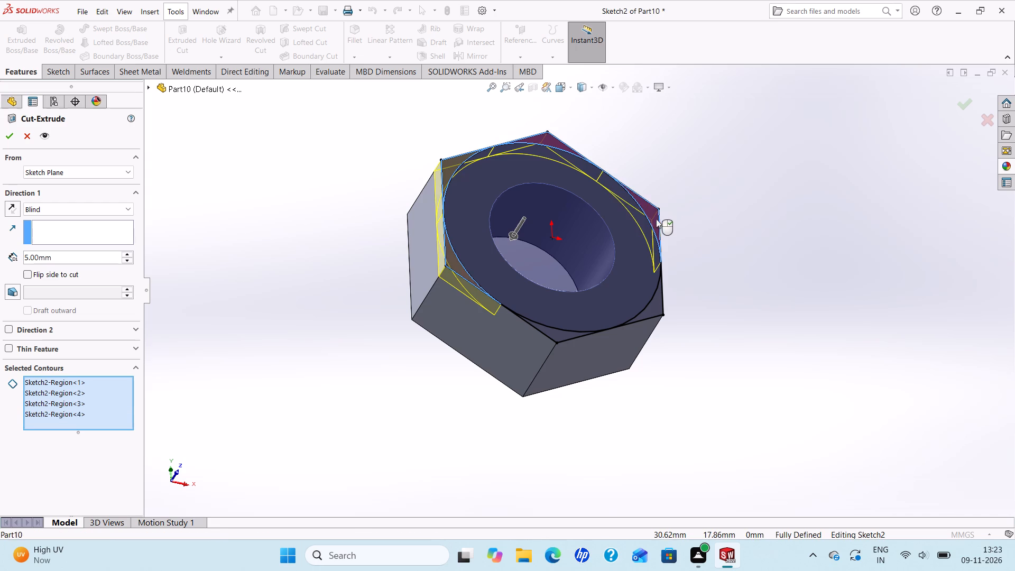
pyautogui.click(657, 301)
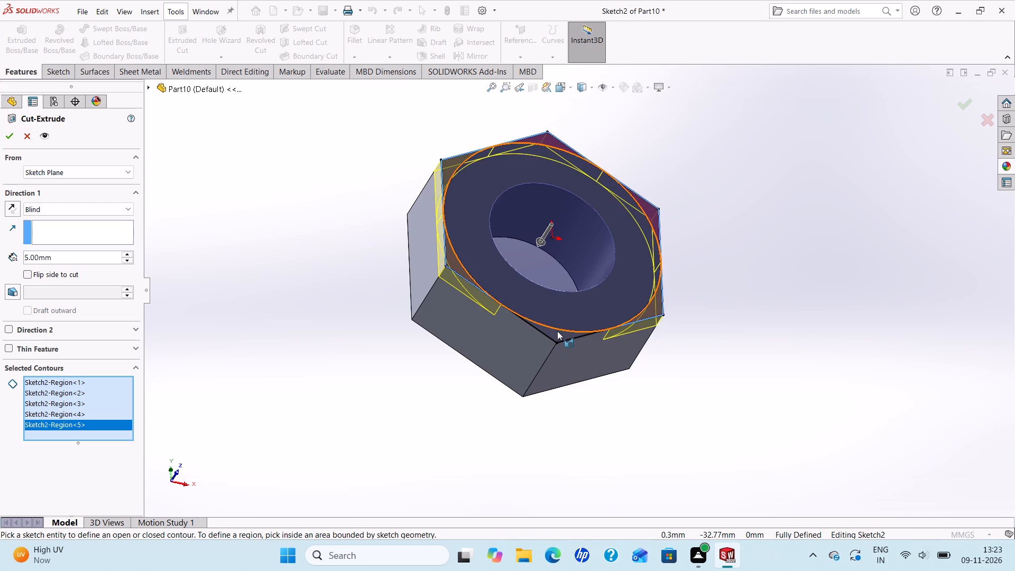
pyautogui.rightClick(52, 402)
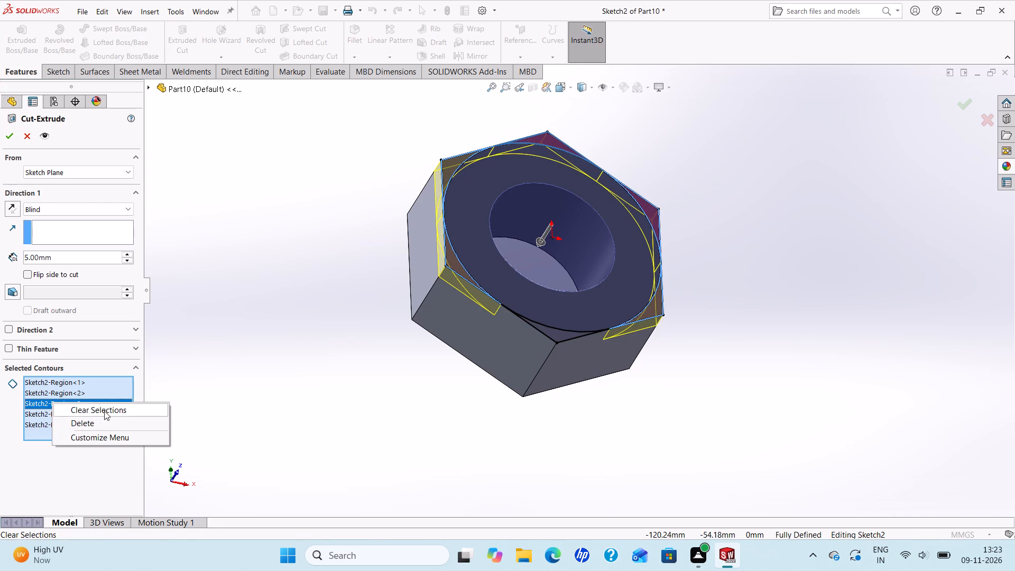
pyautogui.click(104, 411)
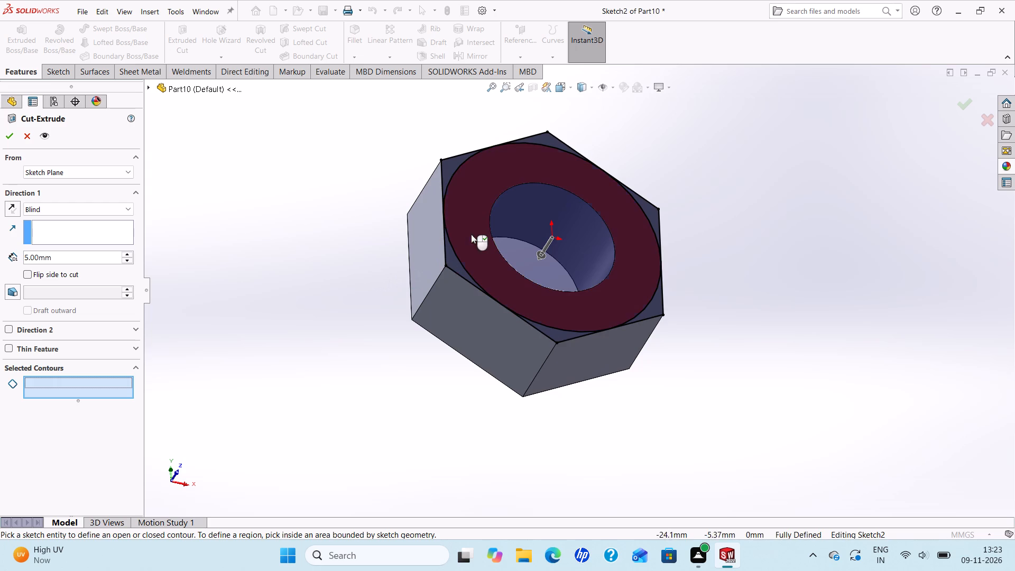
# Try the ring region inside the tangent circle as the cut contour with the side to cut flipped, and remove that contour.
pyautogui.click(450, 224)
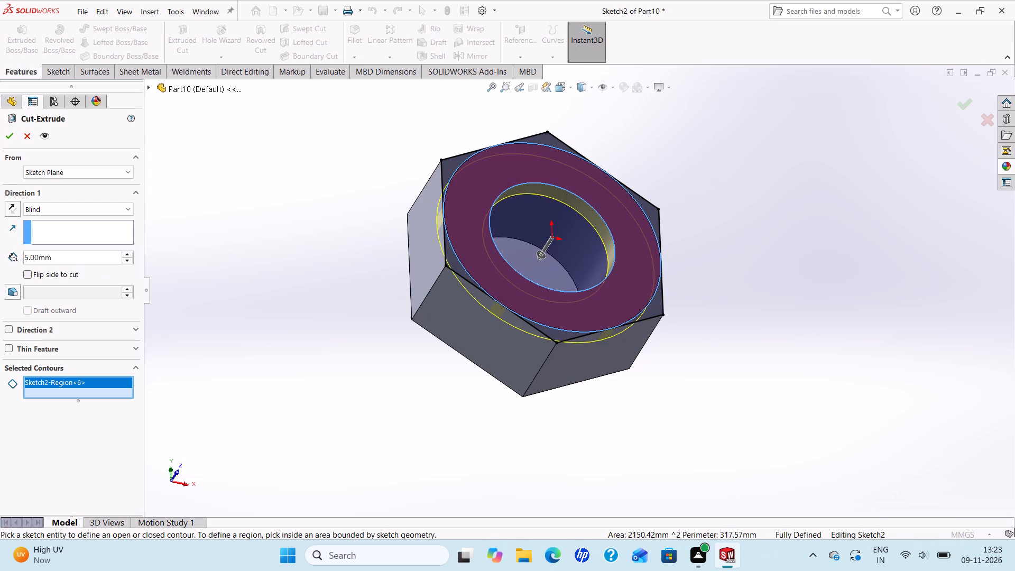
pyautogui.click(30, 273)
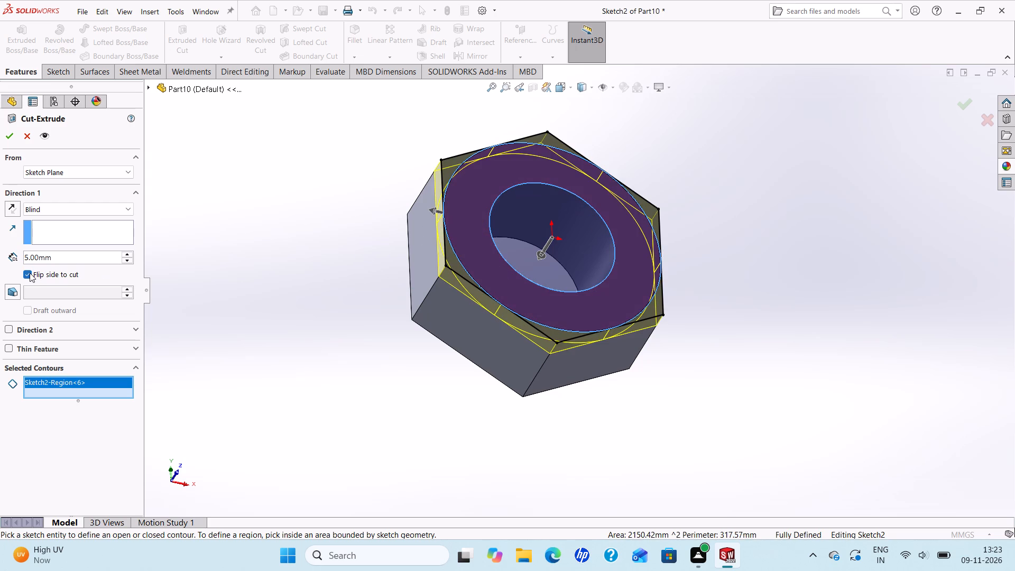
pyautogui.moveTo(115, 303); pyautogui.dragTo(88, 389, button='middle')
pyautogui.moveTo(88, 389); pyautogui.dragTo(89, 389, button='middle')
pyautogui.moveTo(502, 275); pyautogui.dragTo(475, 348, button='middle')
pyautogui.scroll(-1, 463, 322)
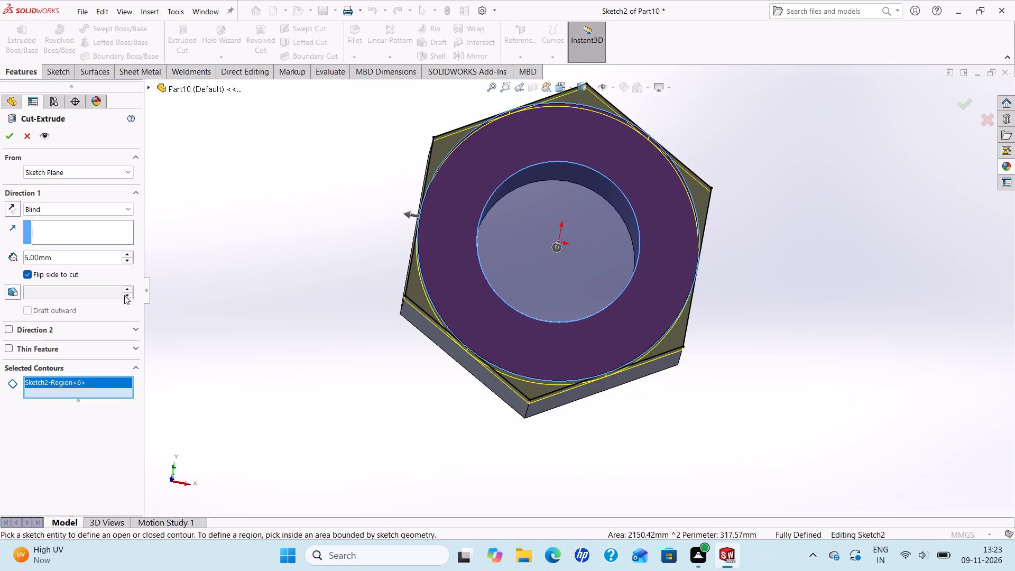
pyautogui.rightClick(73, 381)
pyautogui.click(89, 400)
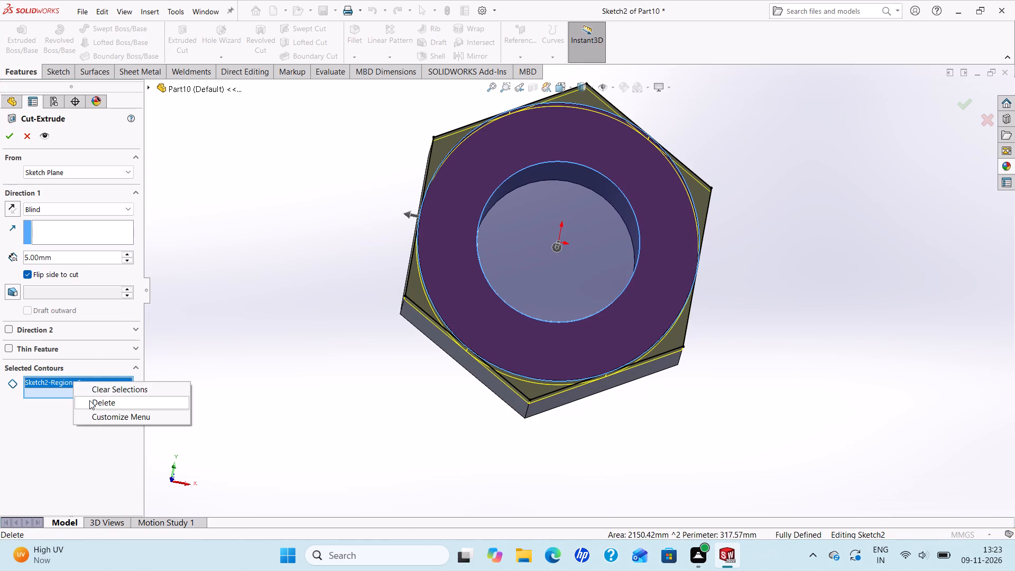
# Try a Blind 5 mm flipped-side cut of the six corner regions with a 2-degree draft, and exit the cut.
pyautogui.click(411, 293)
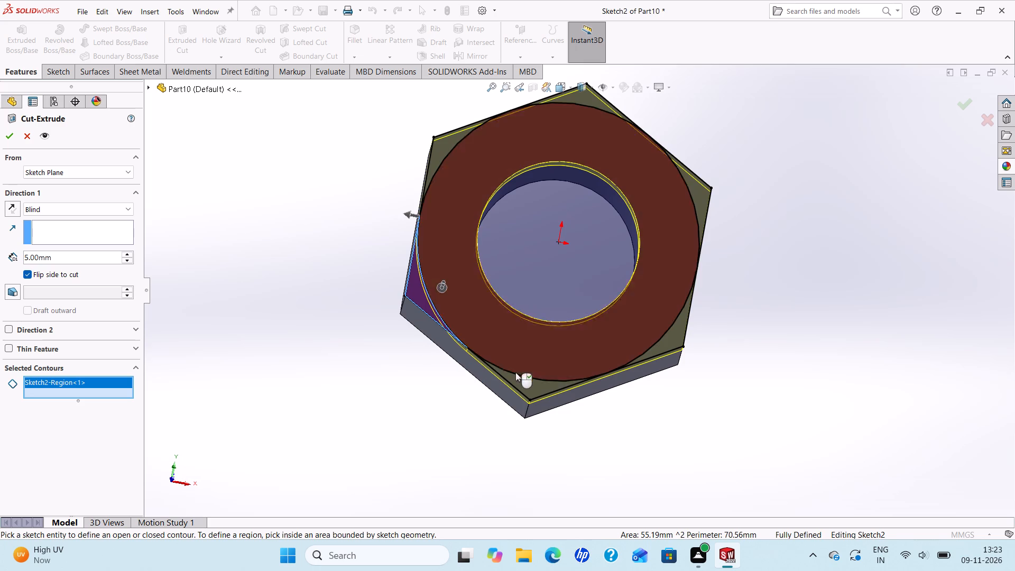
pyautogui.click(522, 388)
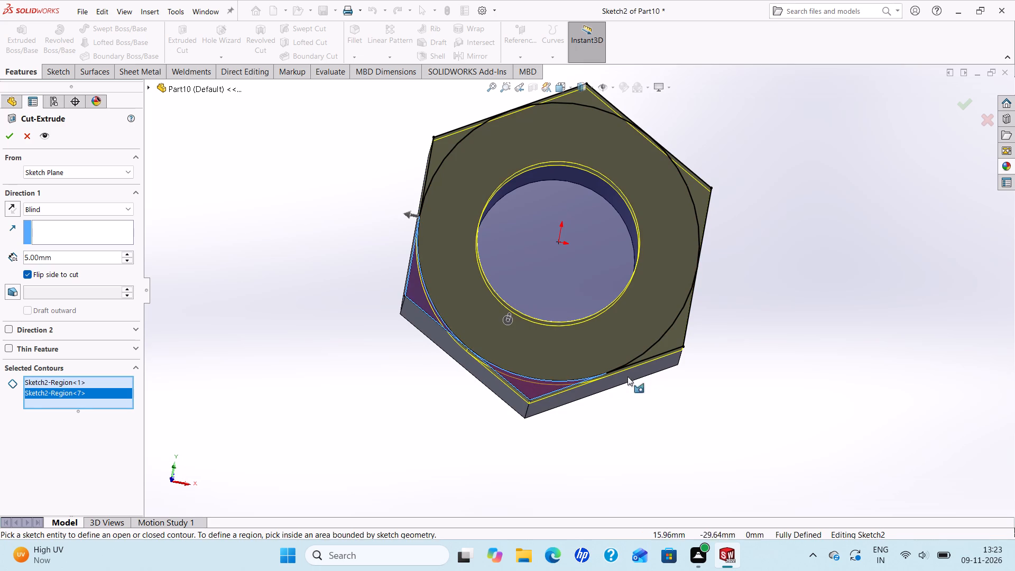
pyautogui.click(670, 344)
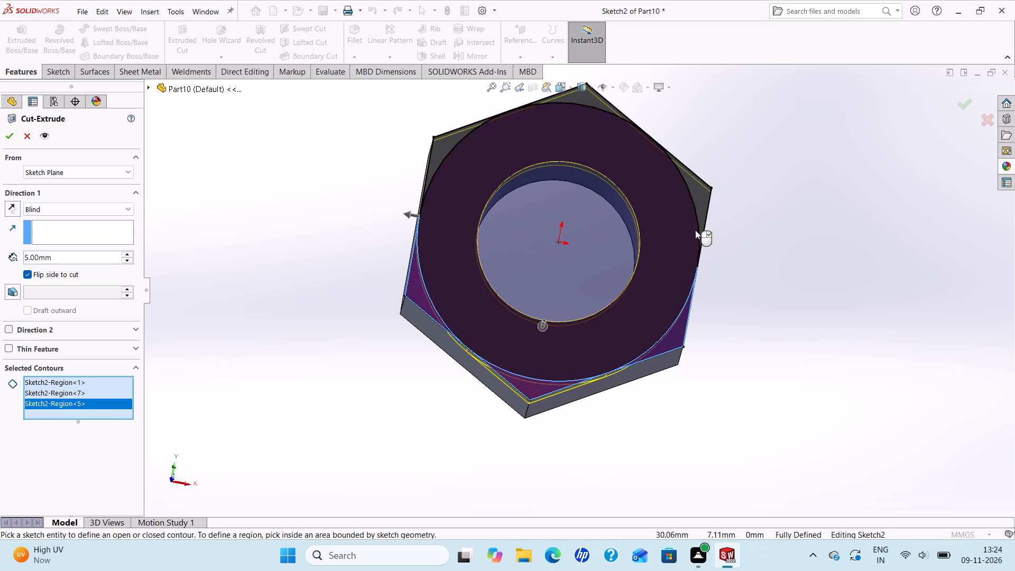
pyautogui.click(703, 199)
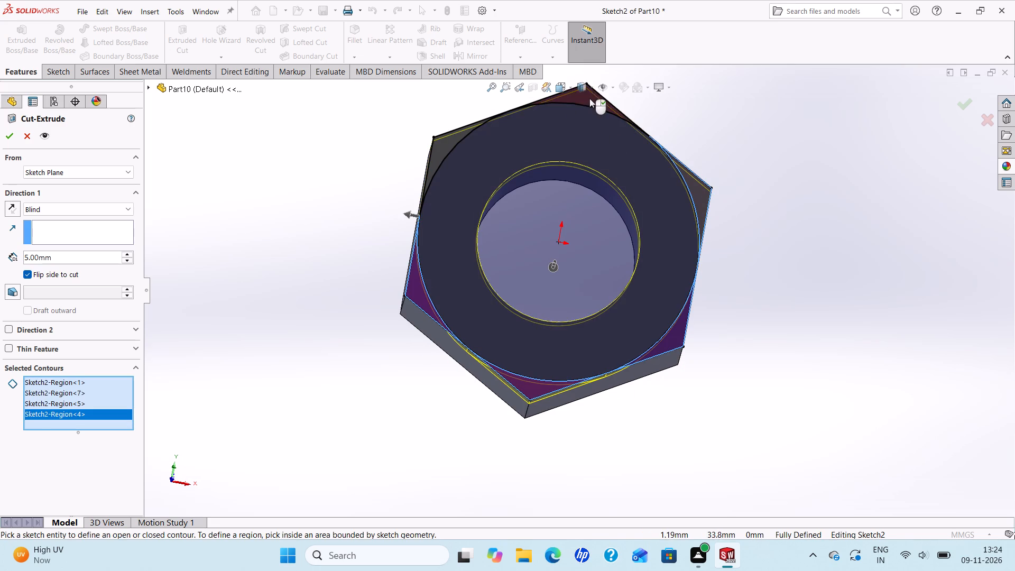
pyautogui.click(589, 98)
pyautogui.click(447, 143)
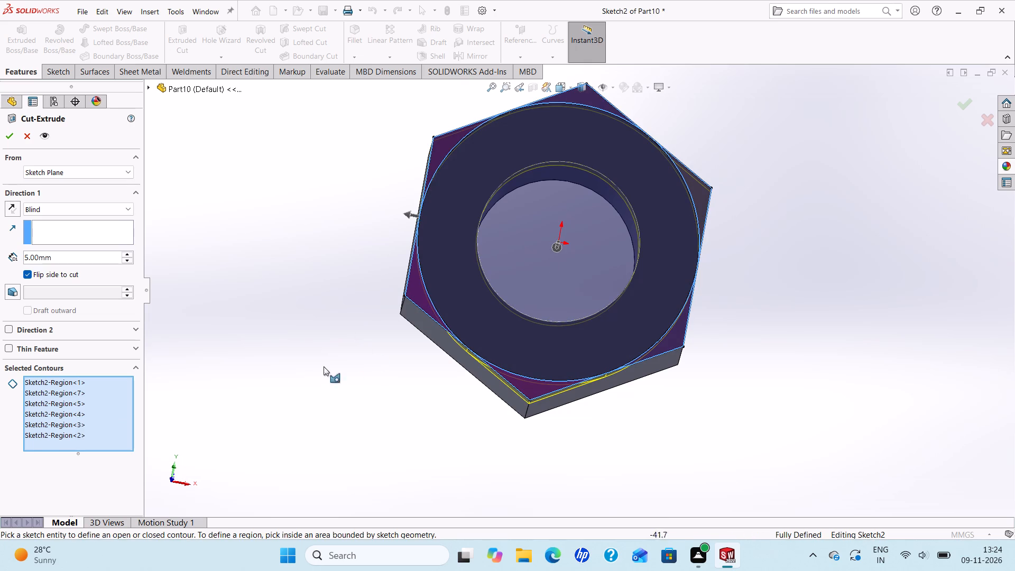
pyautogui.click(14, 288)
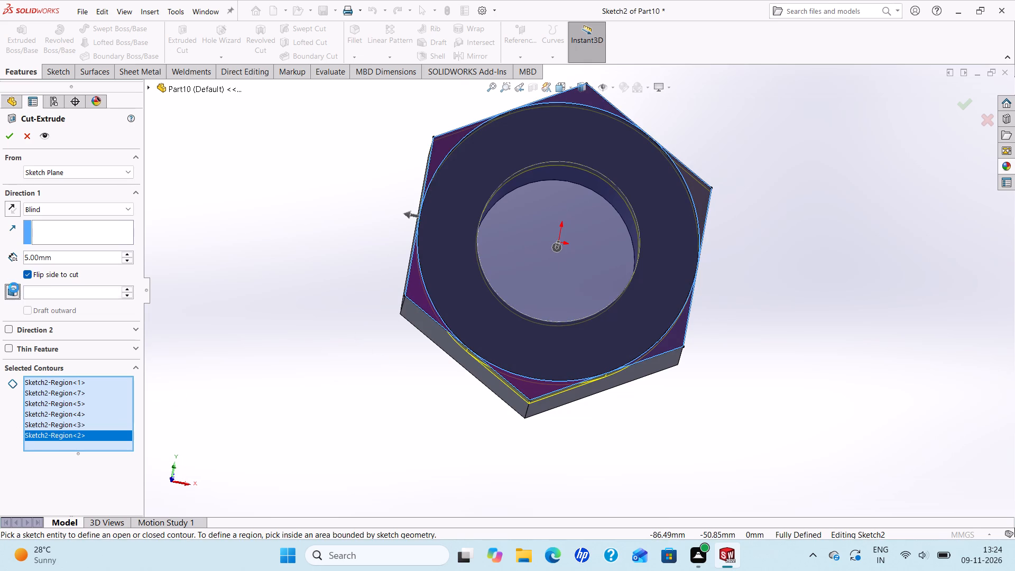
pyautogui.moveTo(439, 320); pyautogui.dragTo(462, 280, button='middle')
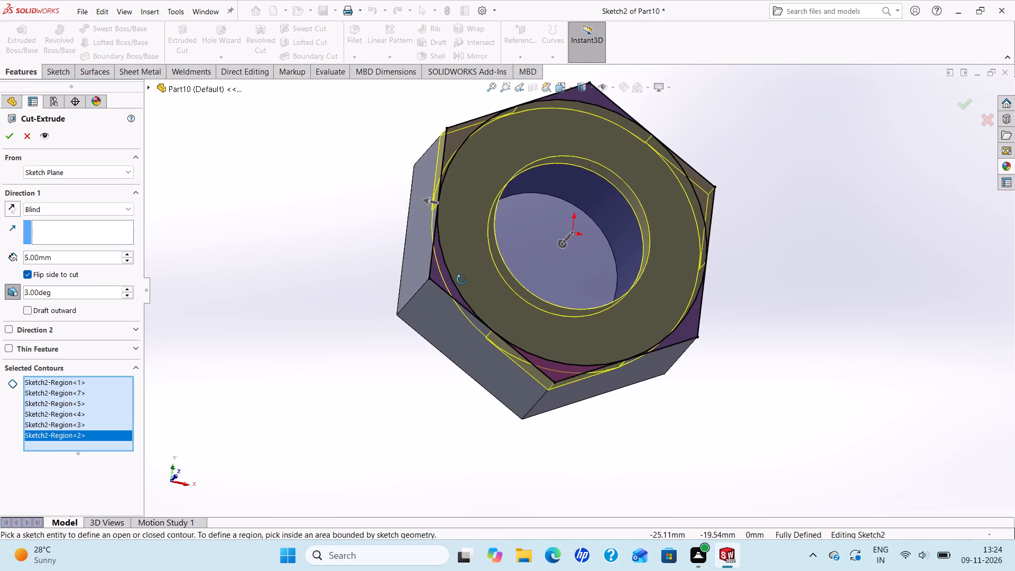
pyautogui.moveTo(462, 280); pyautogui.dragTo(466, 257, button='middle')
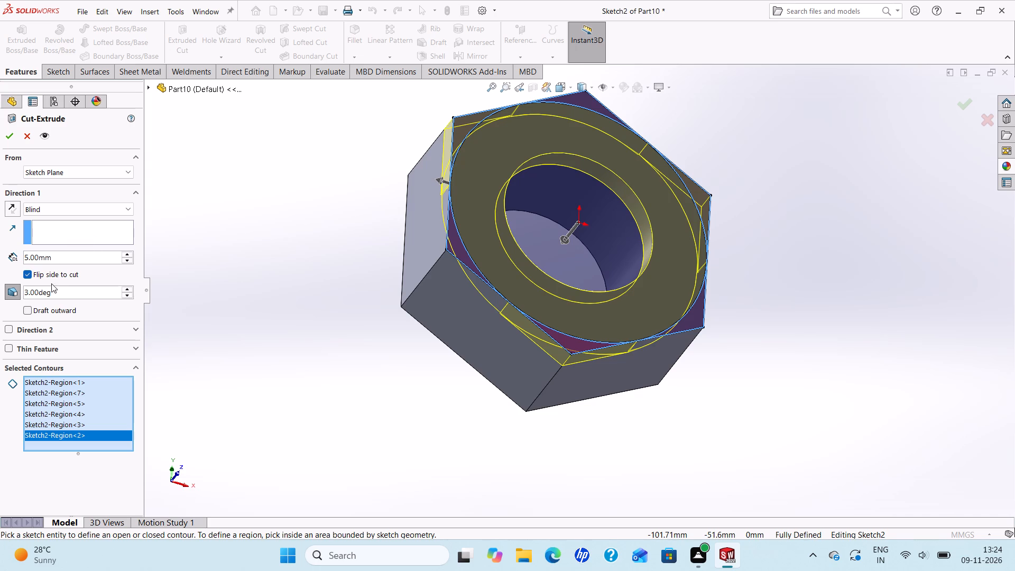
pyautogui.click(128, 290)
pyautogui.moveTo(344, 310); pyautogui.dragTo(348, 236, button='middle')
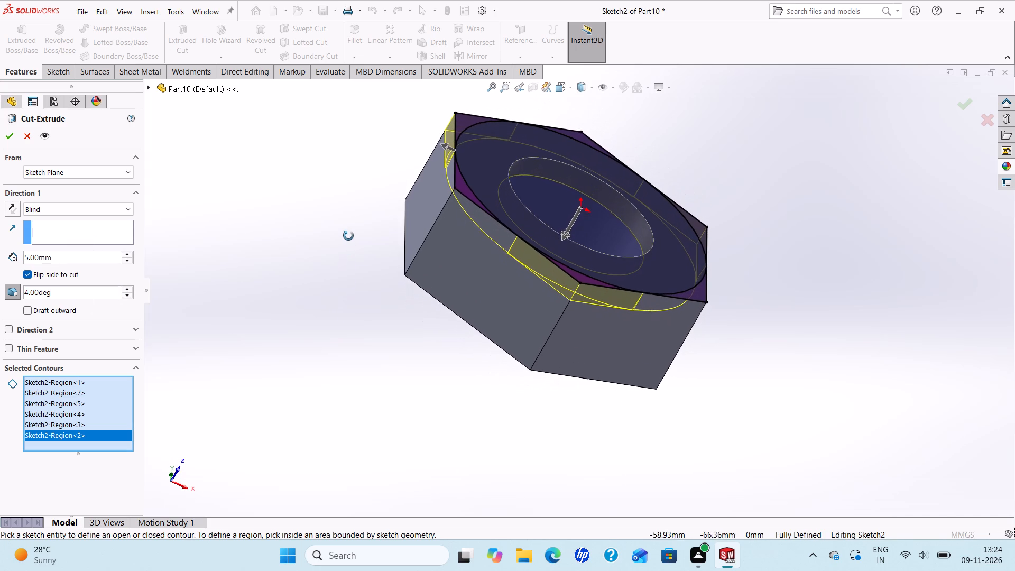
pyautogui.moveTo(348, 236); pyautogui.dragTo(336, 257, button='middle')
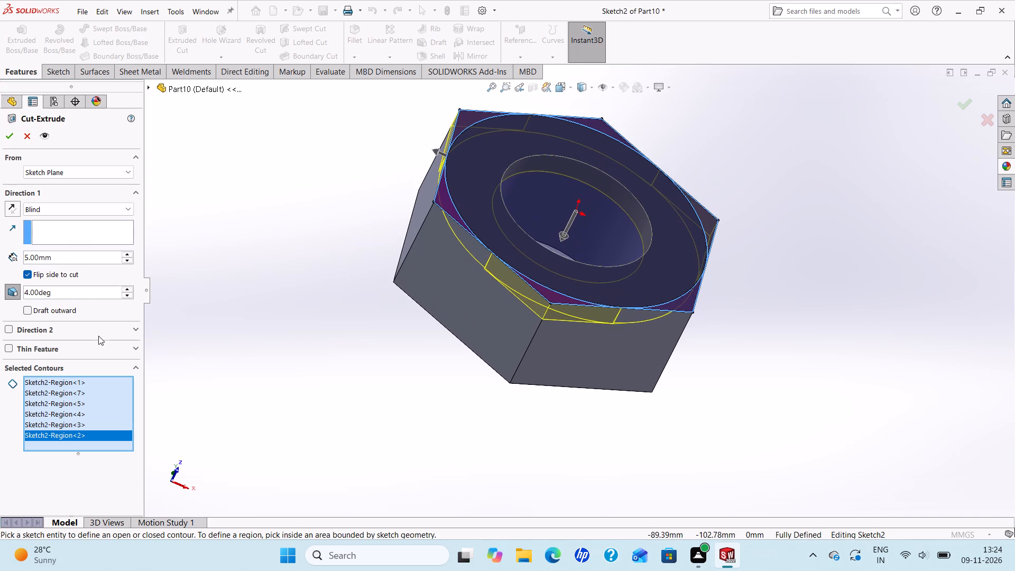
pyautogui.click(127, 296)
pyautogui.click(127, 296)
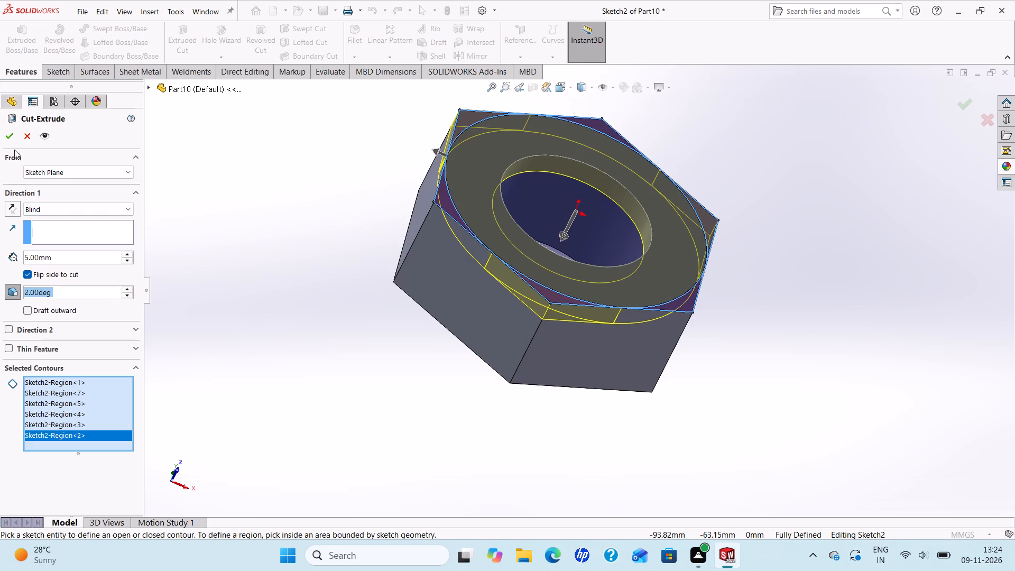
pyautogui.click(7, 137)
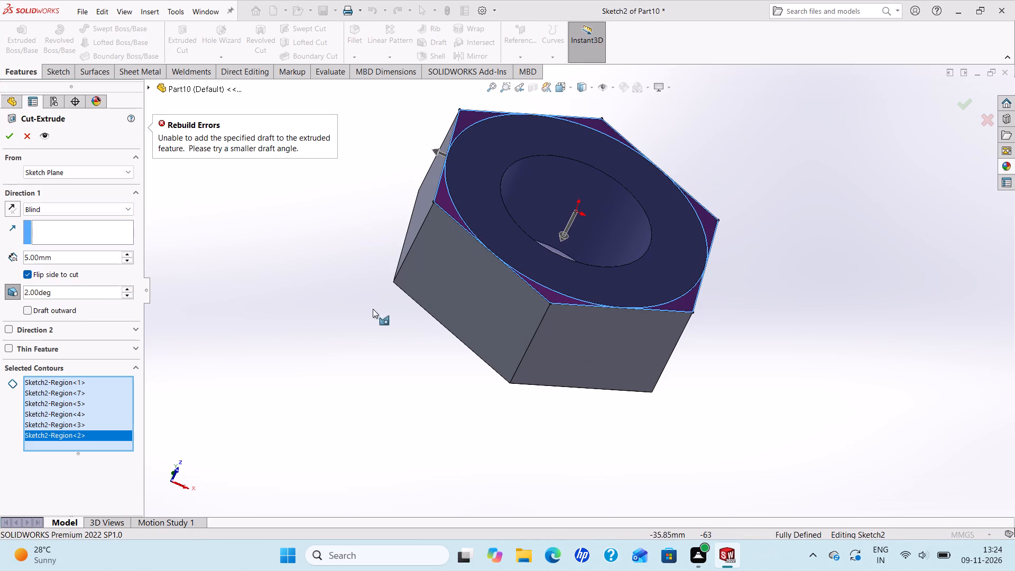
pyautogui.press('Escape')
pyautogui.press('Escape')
# Delete the converted hexagon lines around the tangent circle from the sketch on the nut's face.
pyautogui.moveTo(575, 328); pyautogui.dragTo(515, 469, button='middle')
pyautogui.scroll(-1, 528, 452)
pyautogui.scroll(2, 639, 318)
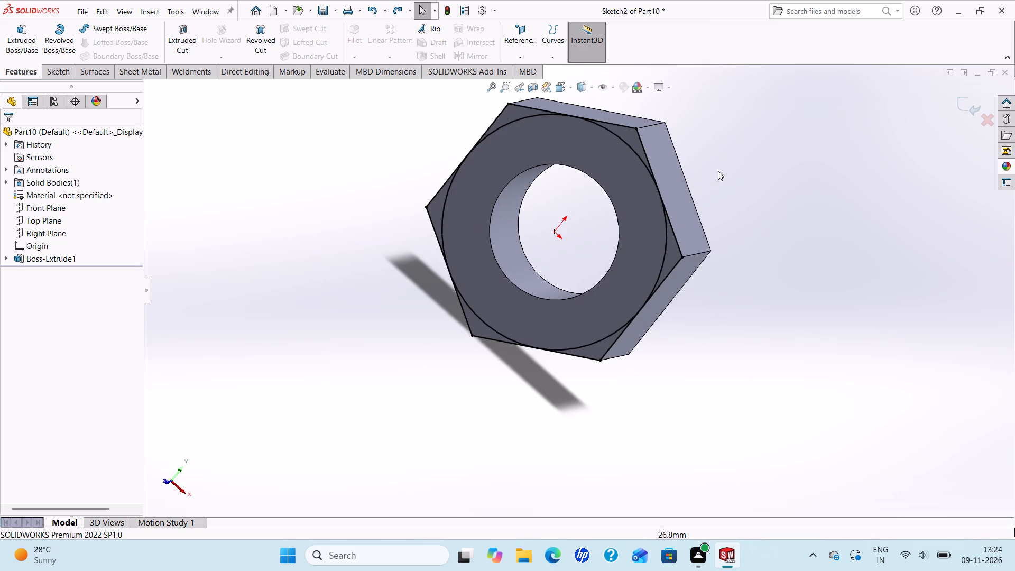
pyautogui.scroll(-1, 716, 167)
pyautogui.scroll(1, 703, 183)
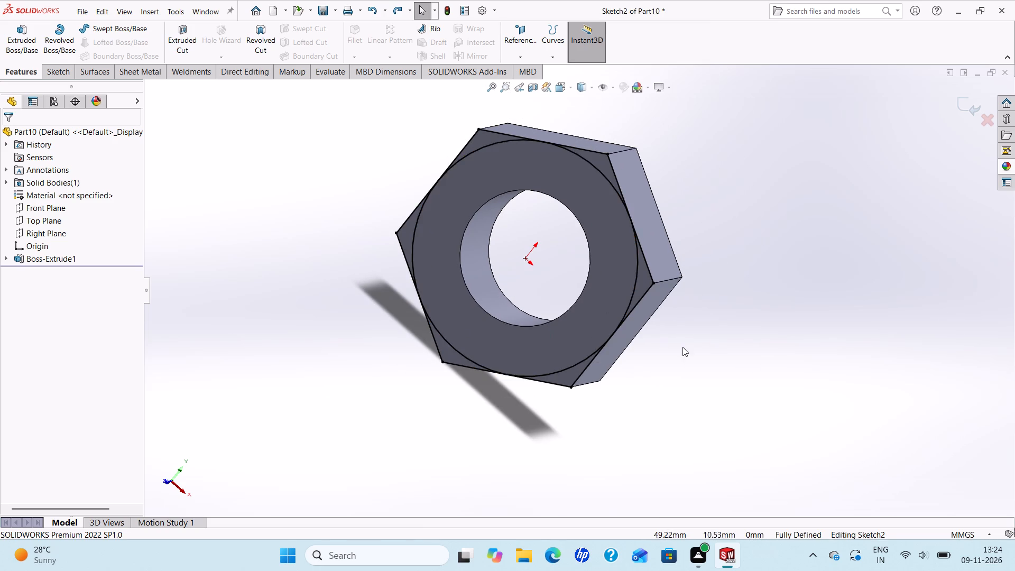
pyautogui.scroll(-1, 541, 252)
pyautogui.scroll(2, 523, 288)
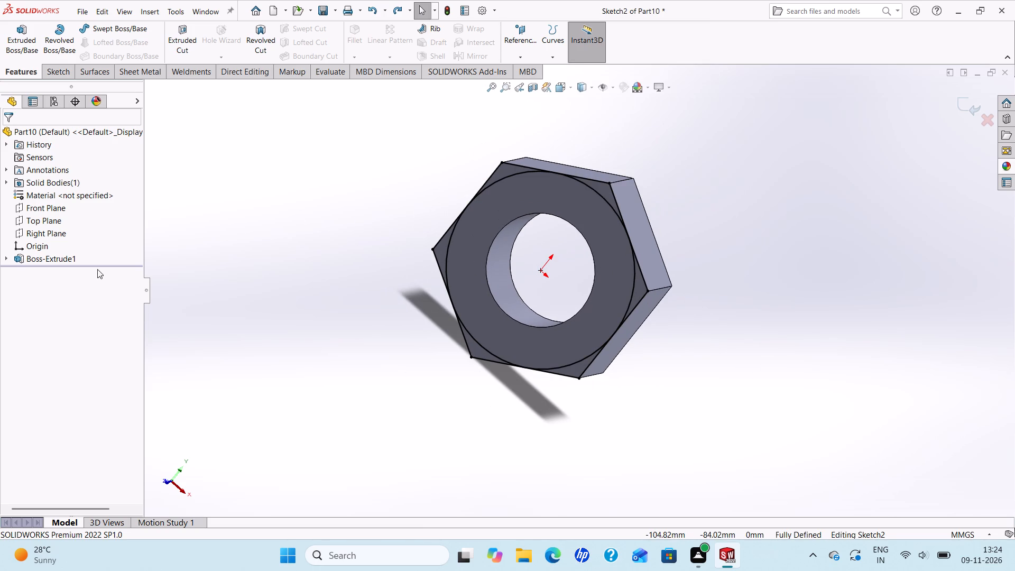
pyautogui.click(518, 165)
pyautogui.press('Delete')
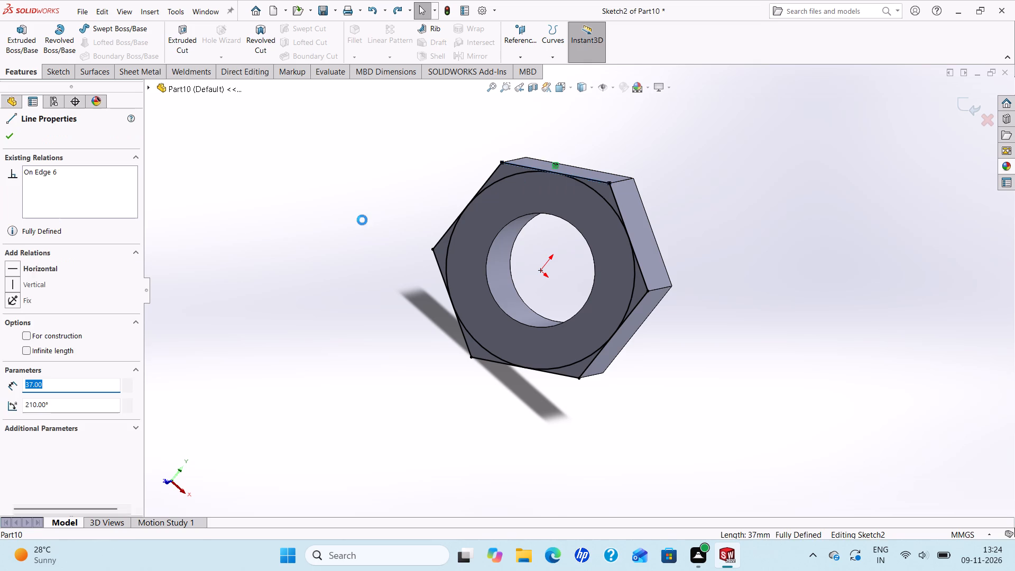
pyautogui.click(492, 171)
pyautogui.press('Delete')
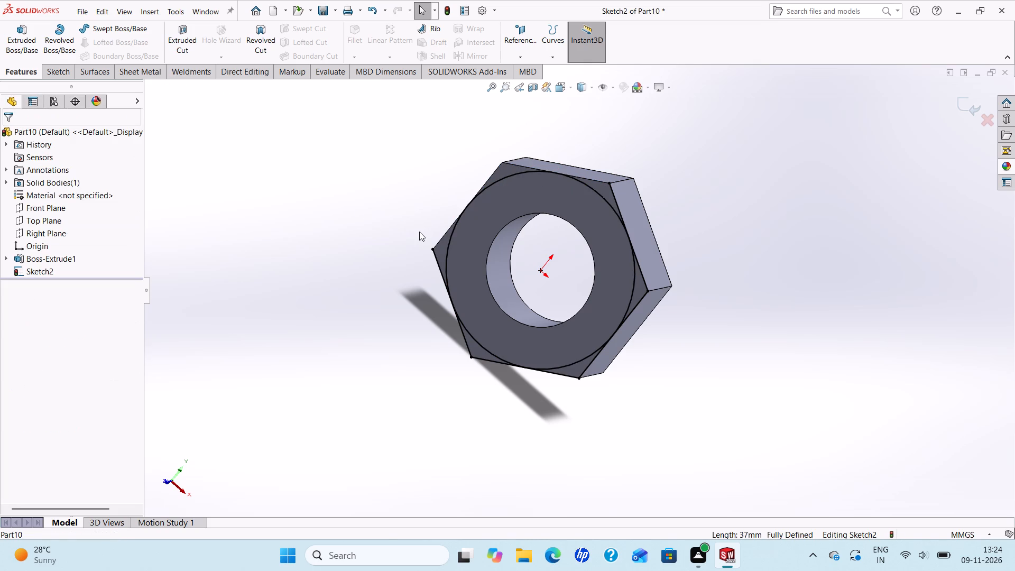
pyautogui.click(438, 264)
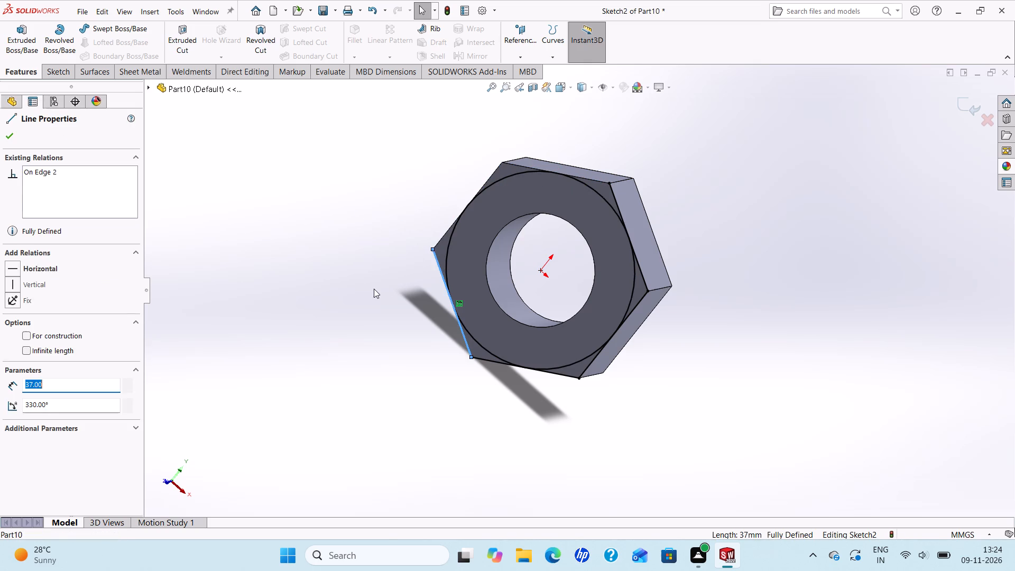
pyautogui.press('Delete')
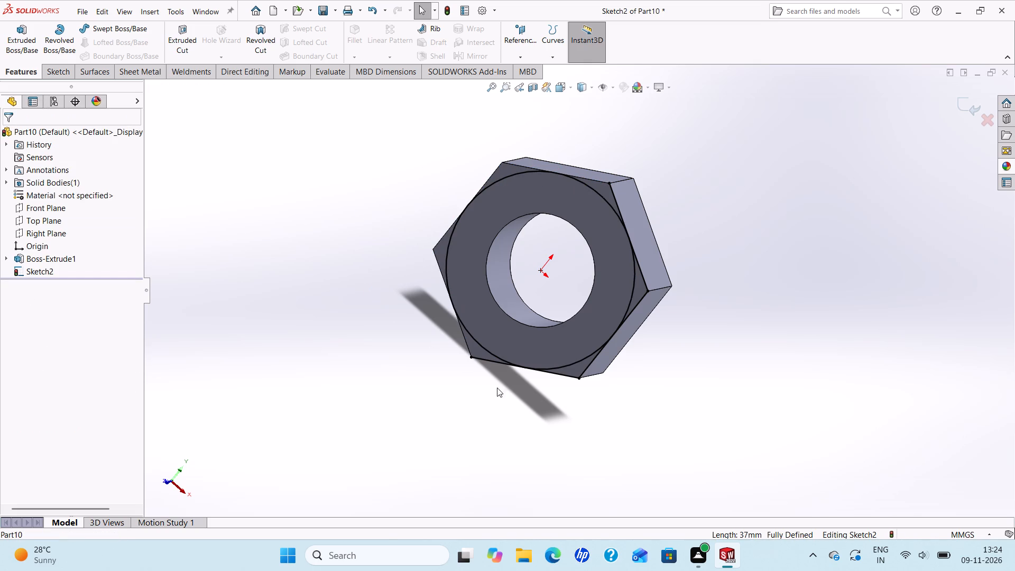
pyautogui.click(499, 364)
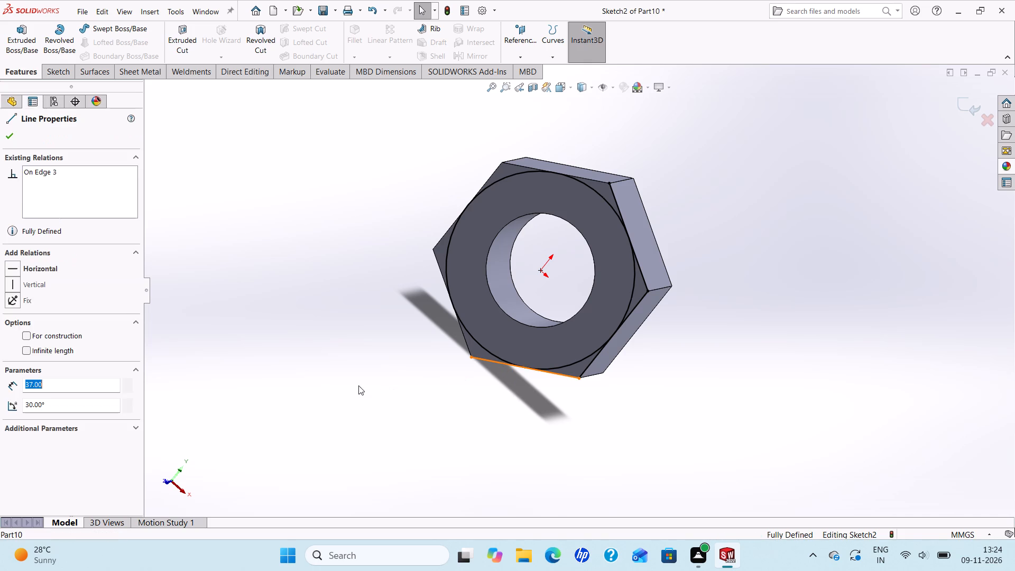
pyautogui.press('Delete')
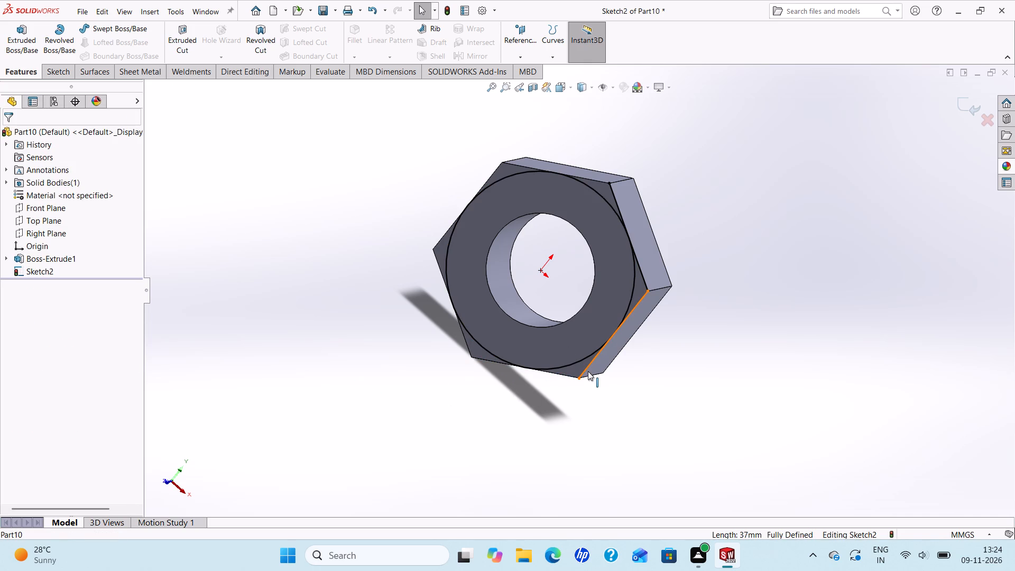
pyautogui.click(588, 371)
pyautogui.press('Delete')
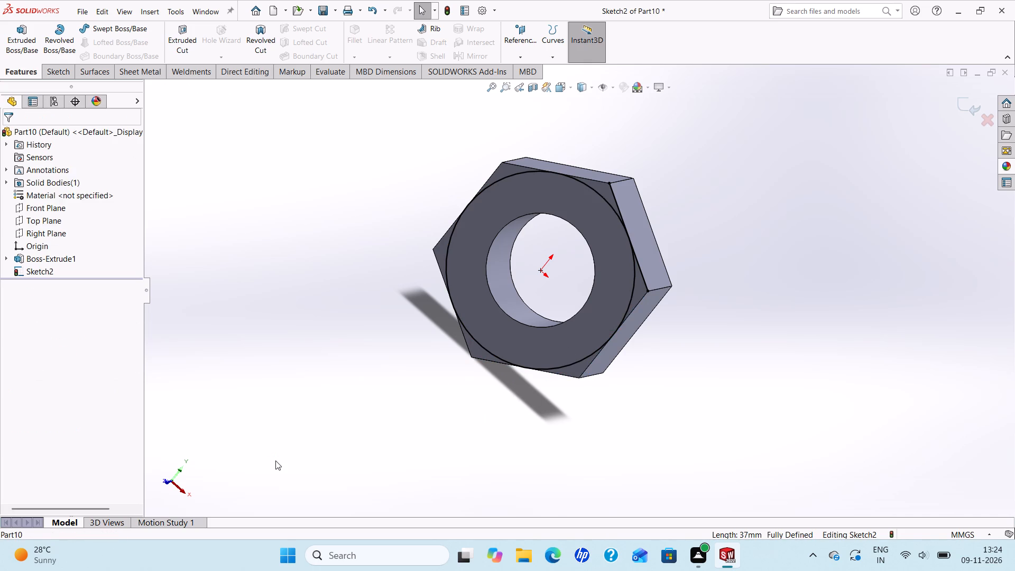
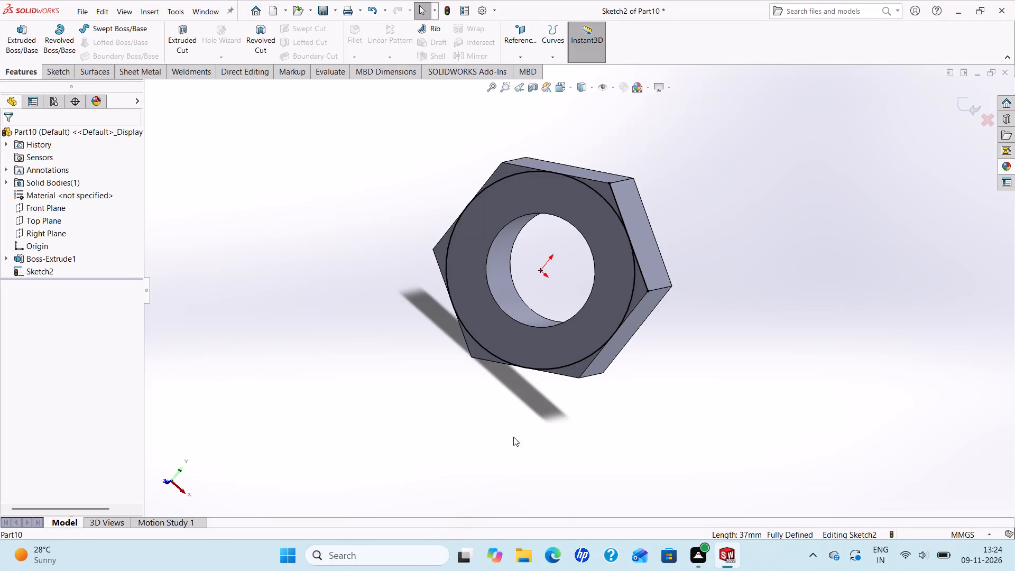
# Delete the remaining converted hexagon line from the sketch, keeping the tangent circle.
pyautogui.click(647, 281)
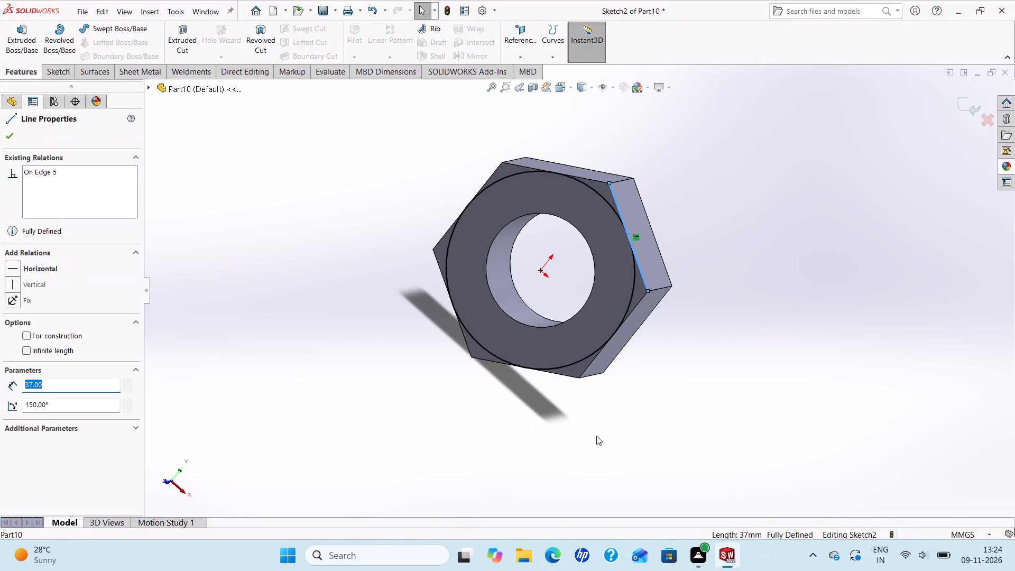
pyautogui.press('Delete')
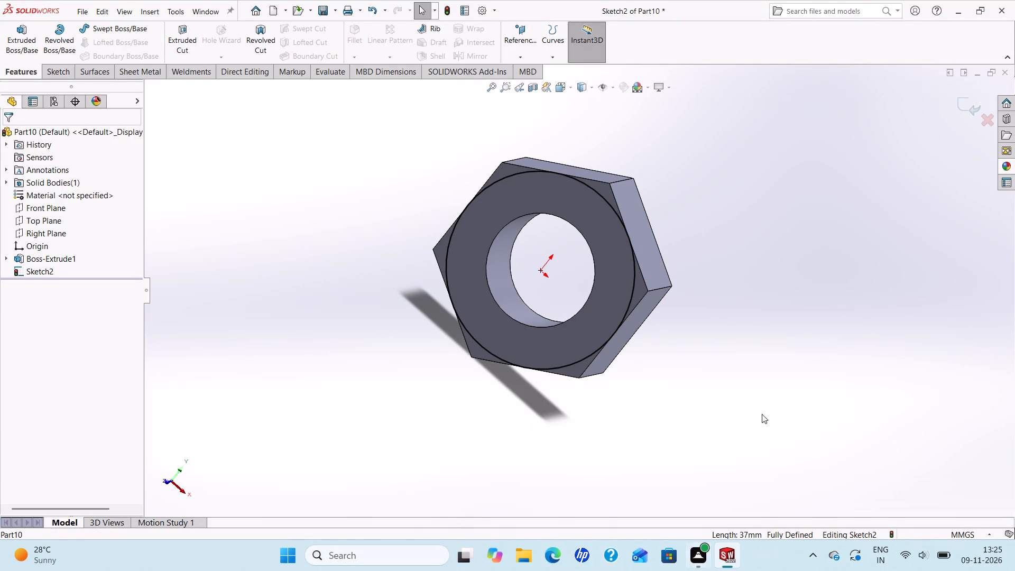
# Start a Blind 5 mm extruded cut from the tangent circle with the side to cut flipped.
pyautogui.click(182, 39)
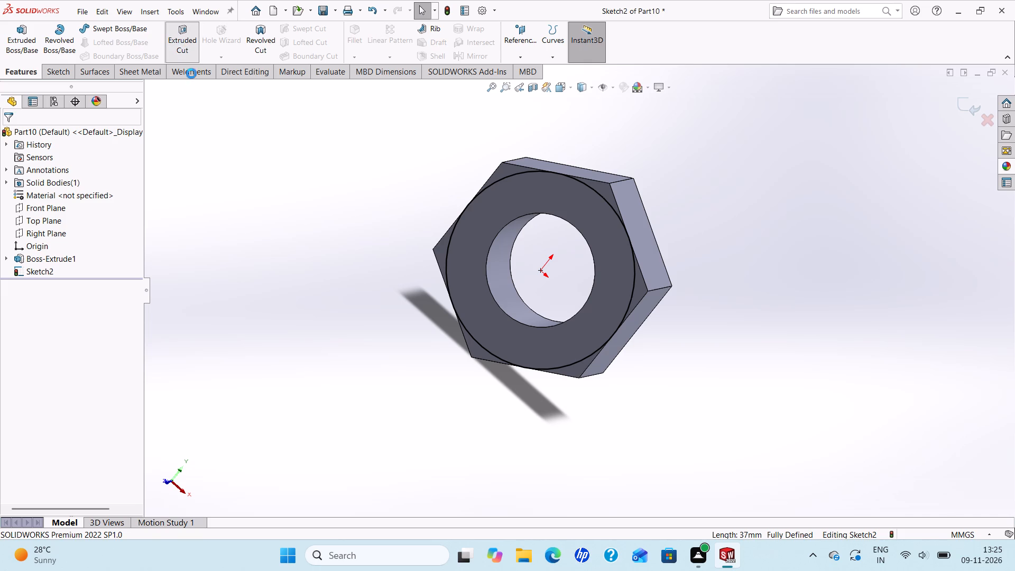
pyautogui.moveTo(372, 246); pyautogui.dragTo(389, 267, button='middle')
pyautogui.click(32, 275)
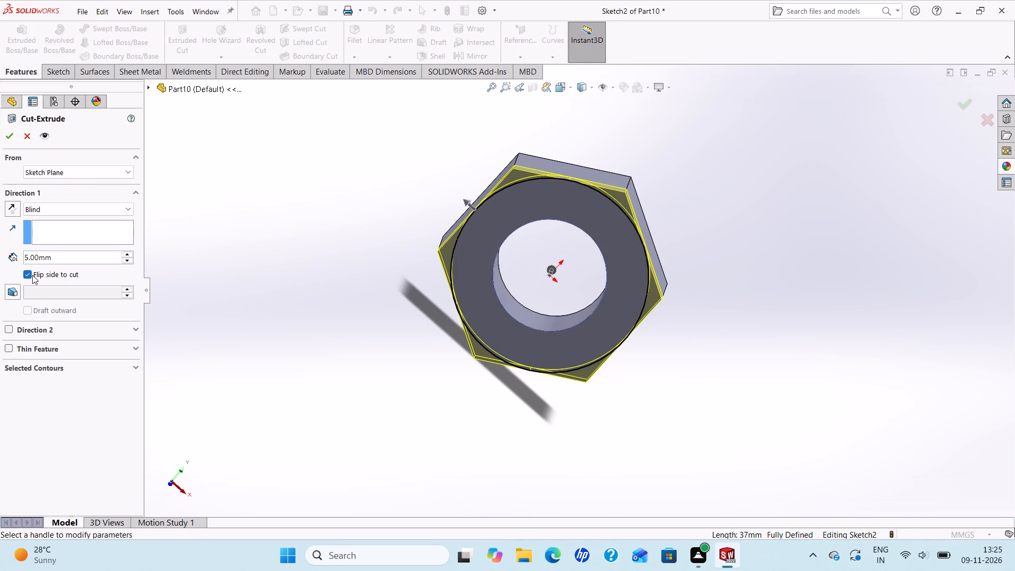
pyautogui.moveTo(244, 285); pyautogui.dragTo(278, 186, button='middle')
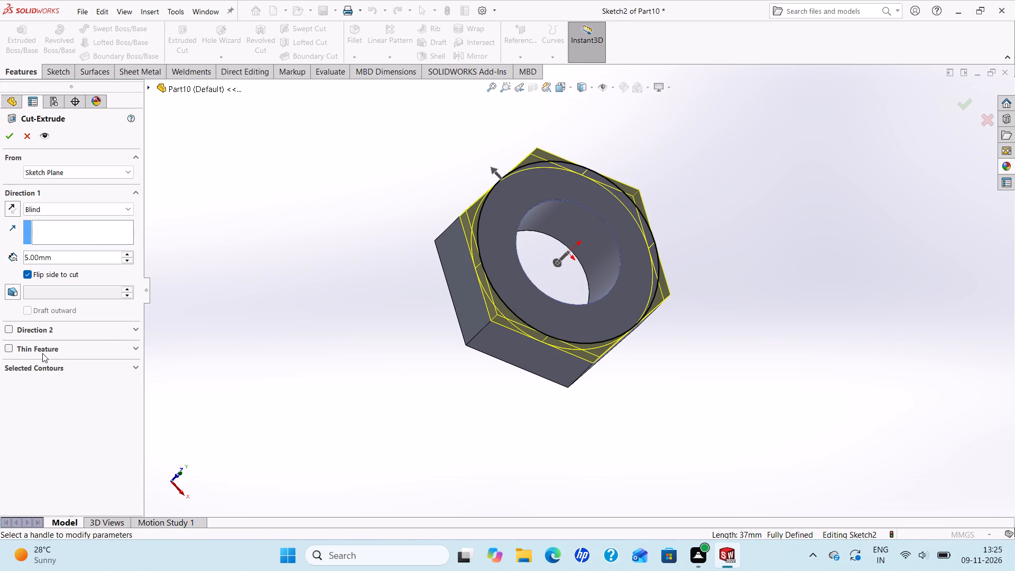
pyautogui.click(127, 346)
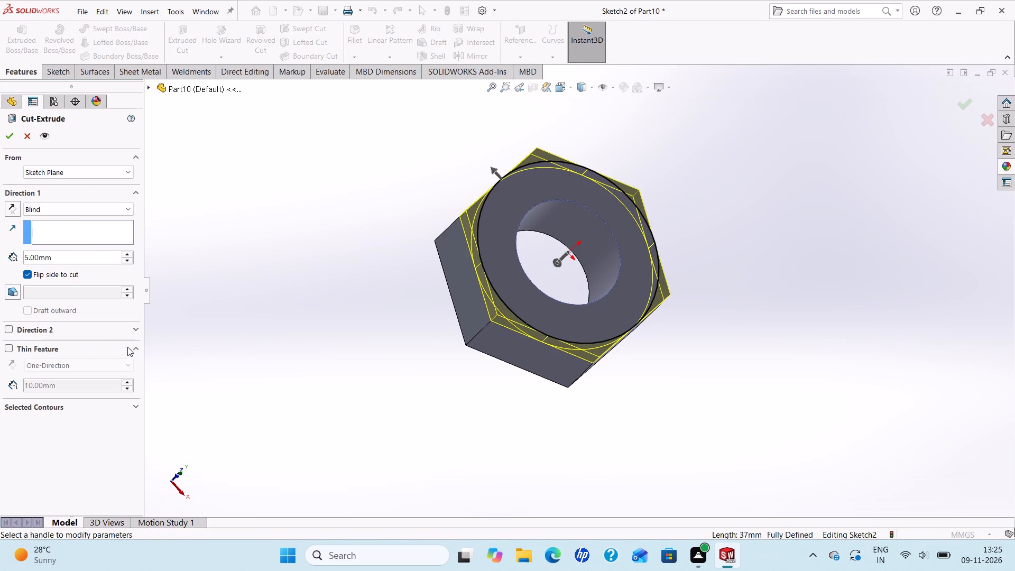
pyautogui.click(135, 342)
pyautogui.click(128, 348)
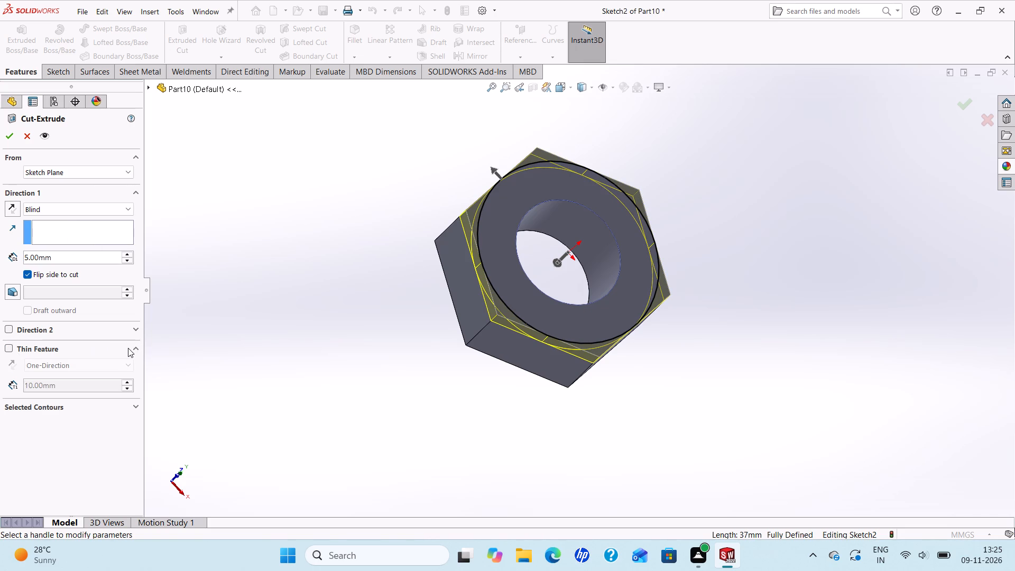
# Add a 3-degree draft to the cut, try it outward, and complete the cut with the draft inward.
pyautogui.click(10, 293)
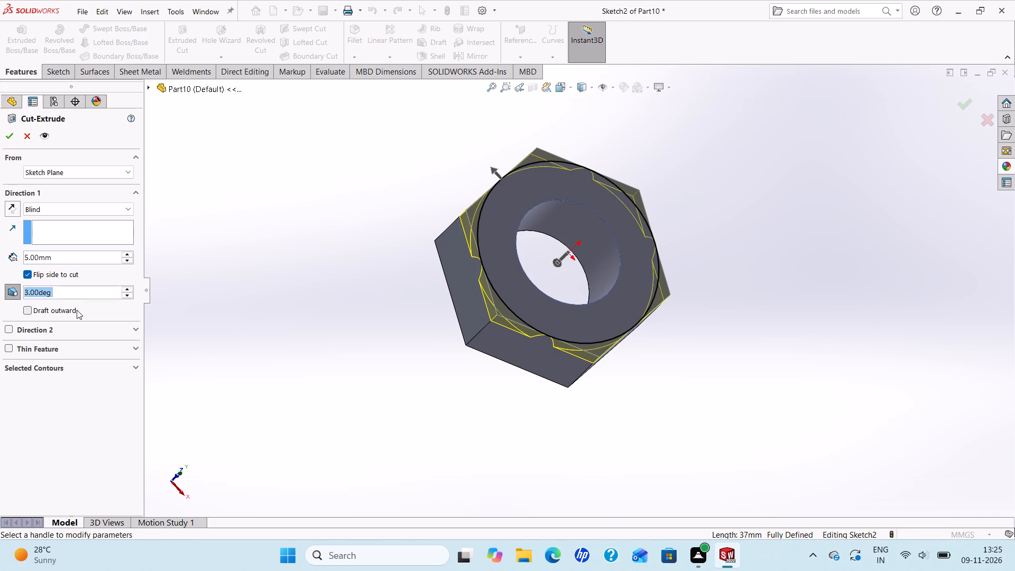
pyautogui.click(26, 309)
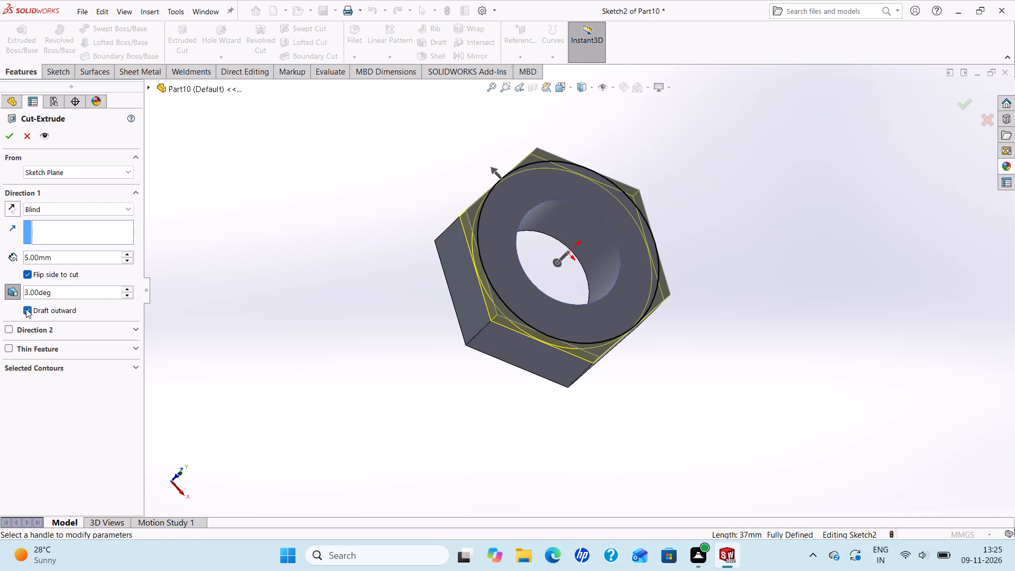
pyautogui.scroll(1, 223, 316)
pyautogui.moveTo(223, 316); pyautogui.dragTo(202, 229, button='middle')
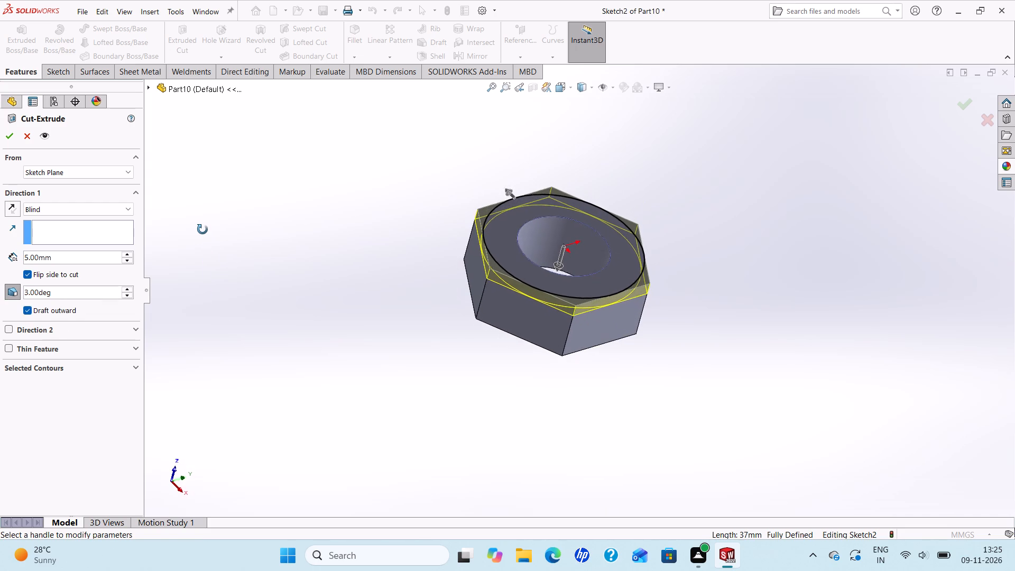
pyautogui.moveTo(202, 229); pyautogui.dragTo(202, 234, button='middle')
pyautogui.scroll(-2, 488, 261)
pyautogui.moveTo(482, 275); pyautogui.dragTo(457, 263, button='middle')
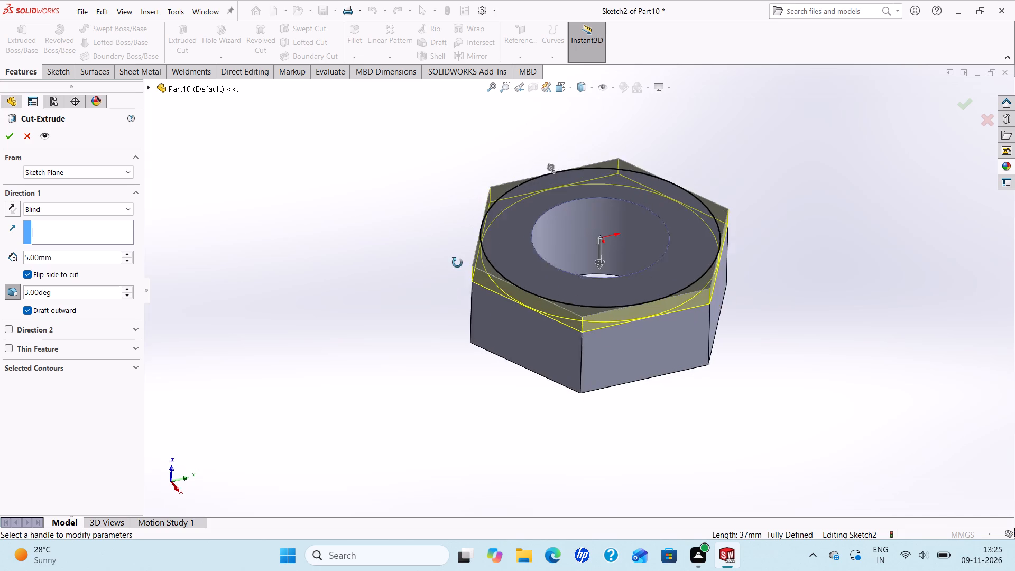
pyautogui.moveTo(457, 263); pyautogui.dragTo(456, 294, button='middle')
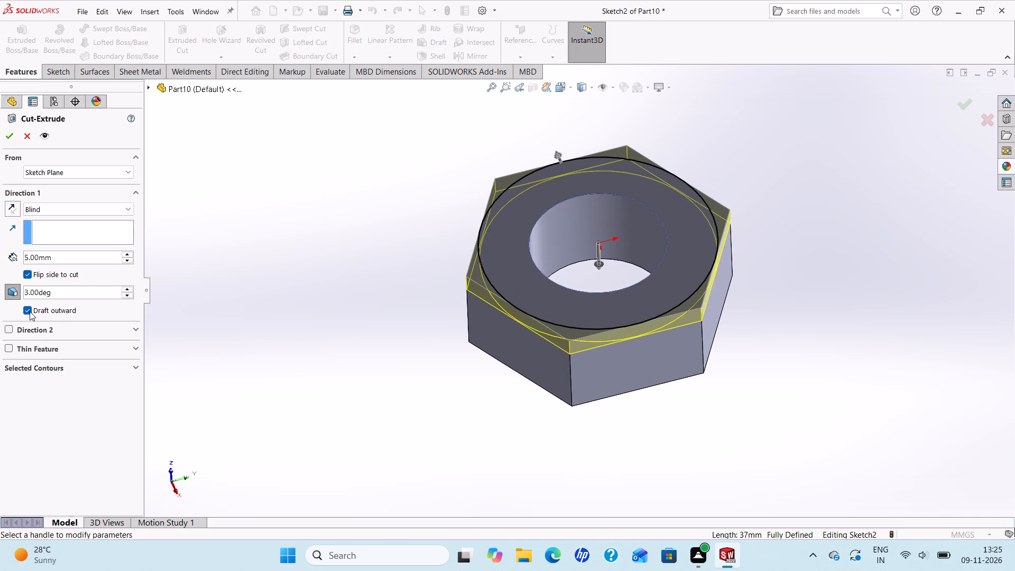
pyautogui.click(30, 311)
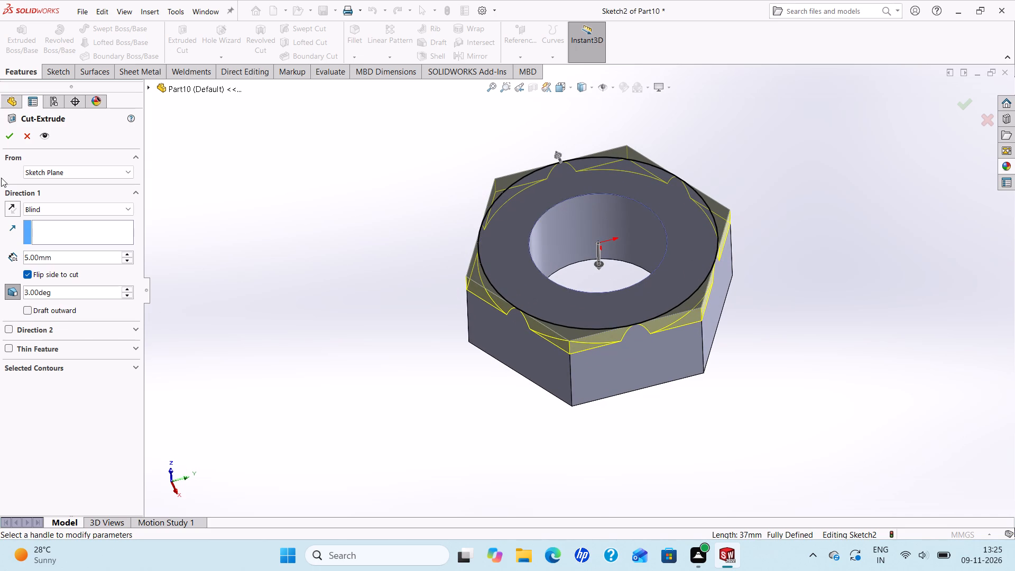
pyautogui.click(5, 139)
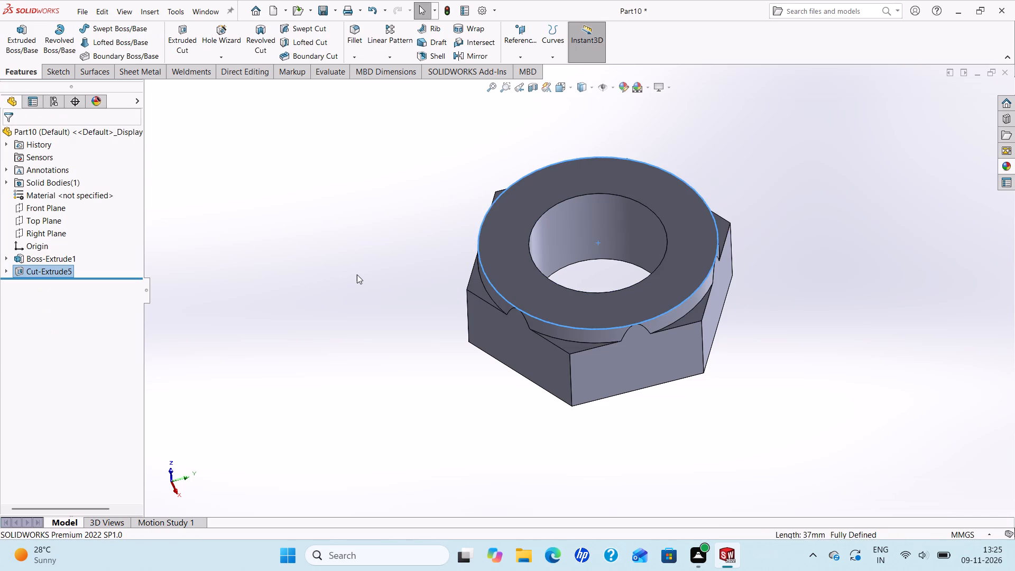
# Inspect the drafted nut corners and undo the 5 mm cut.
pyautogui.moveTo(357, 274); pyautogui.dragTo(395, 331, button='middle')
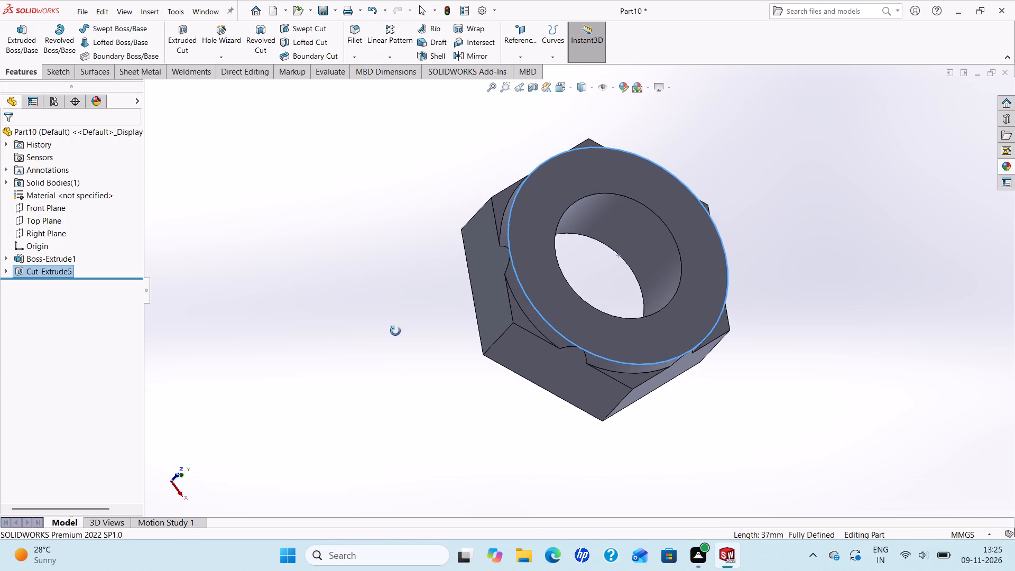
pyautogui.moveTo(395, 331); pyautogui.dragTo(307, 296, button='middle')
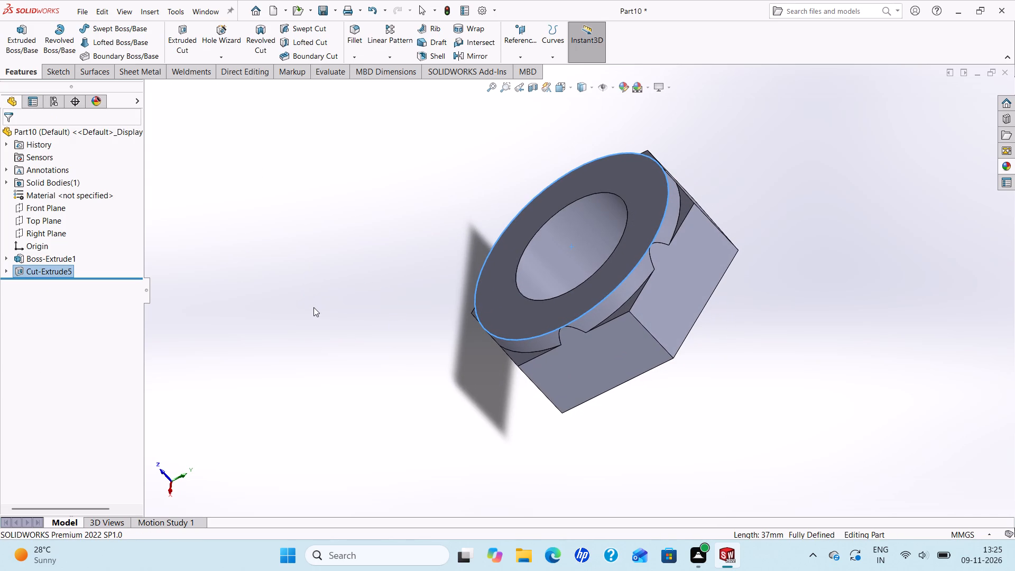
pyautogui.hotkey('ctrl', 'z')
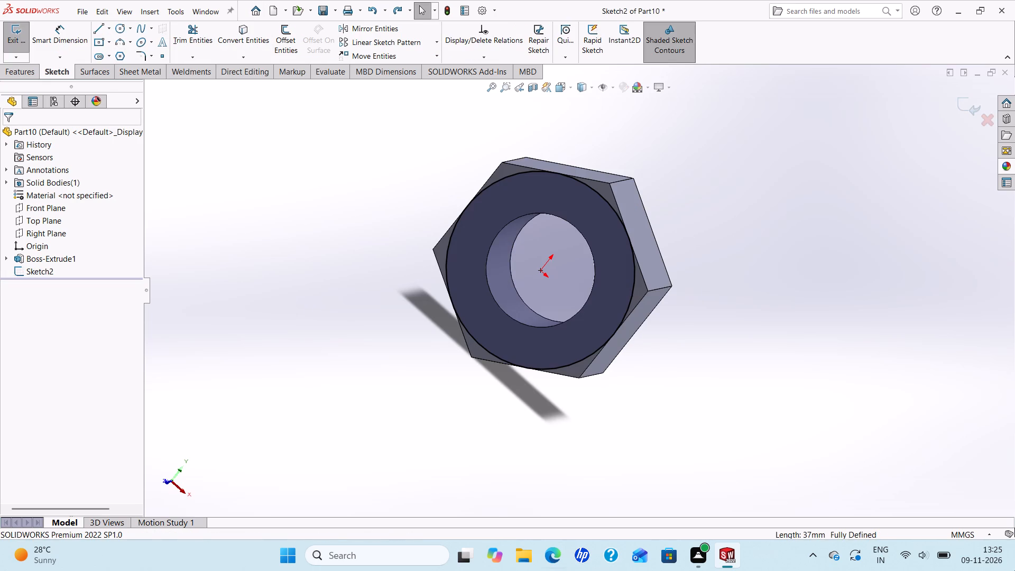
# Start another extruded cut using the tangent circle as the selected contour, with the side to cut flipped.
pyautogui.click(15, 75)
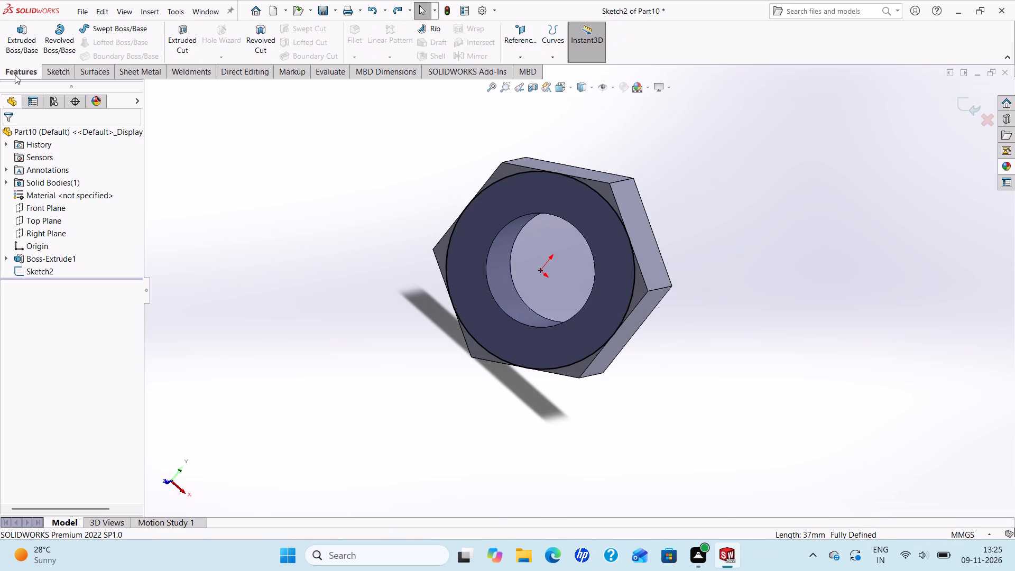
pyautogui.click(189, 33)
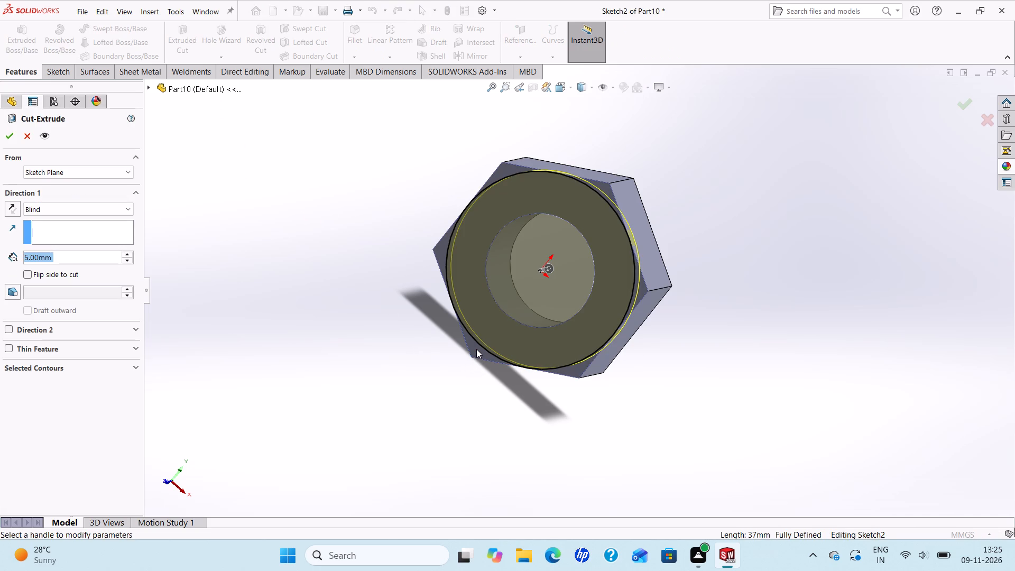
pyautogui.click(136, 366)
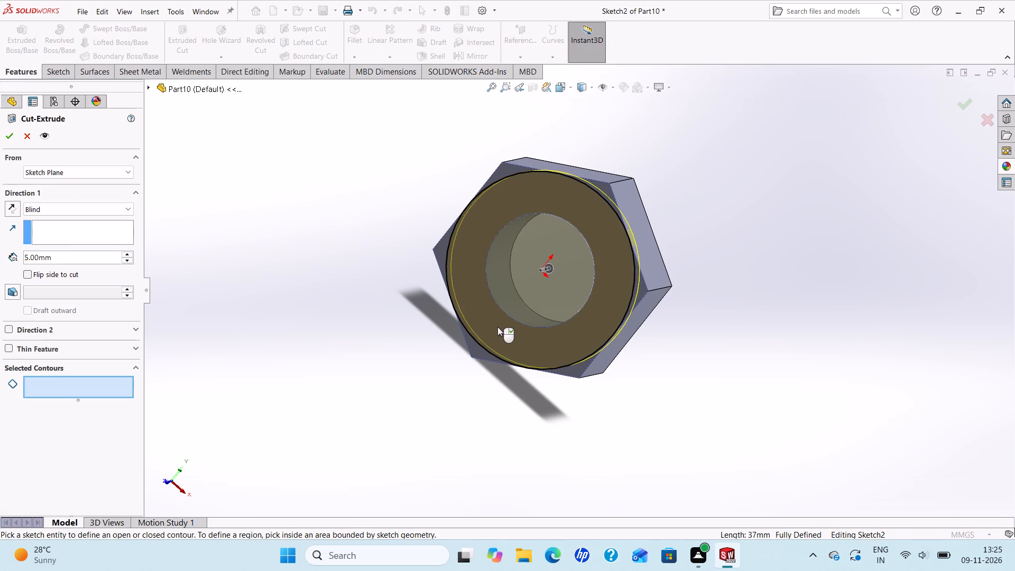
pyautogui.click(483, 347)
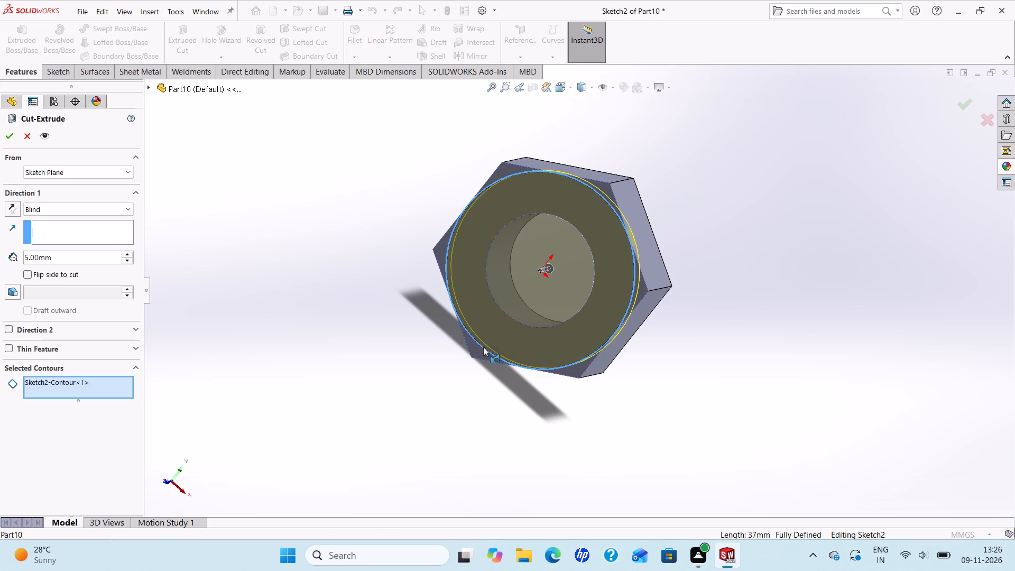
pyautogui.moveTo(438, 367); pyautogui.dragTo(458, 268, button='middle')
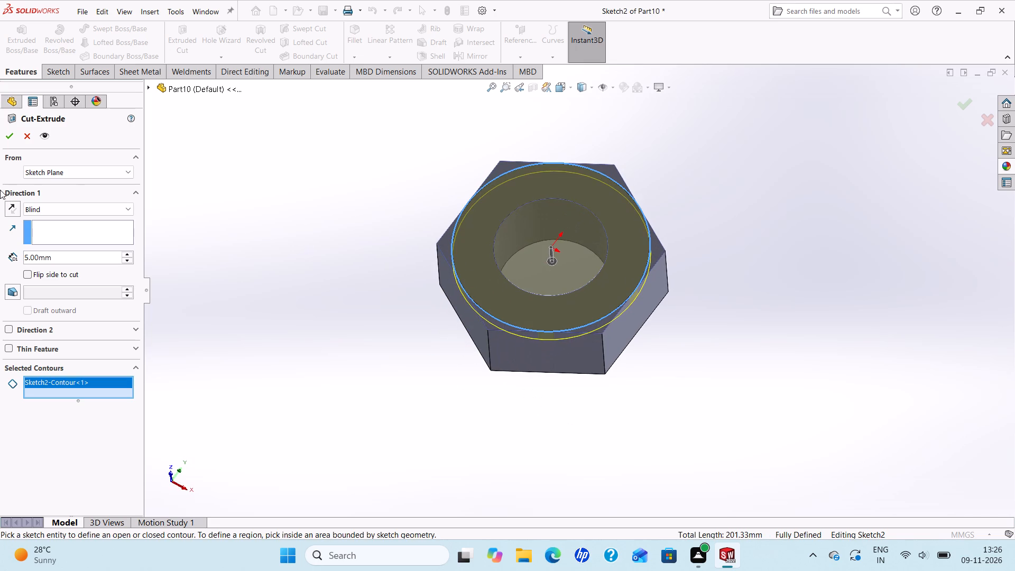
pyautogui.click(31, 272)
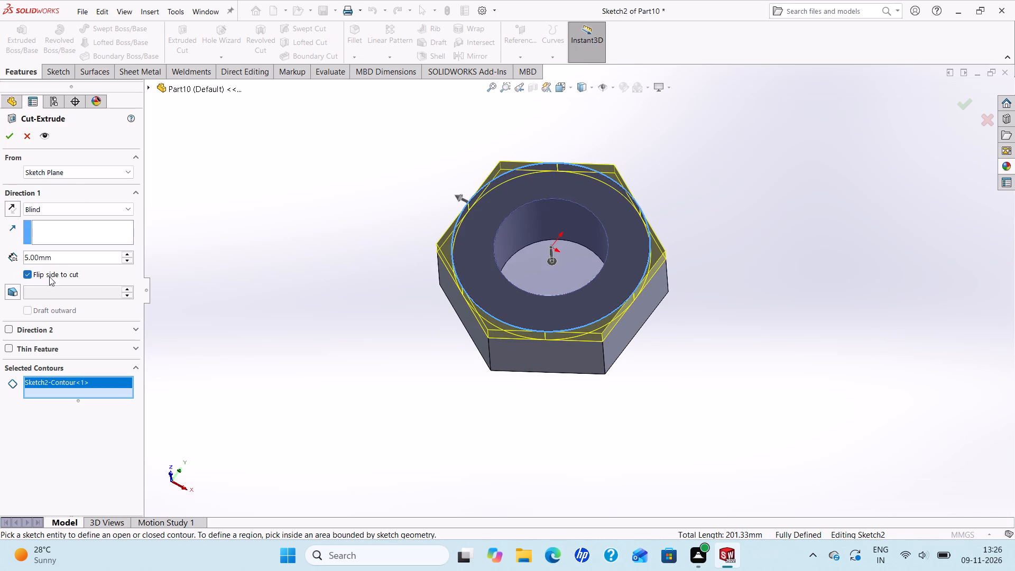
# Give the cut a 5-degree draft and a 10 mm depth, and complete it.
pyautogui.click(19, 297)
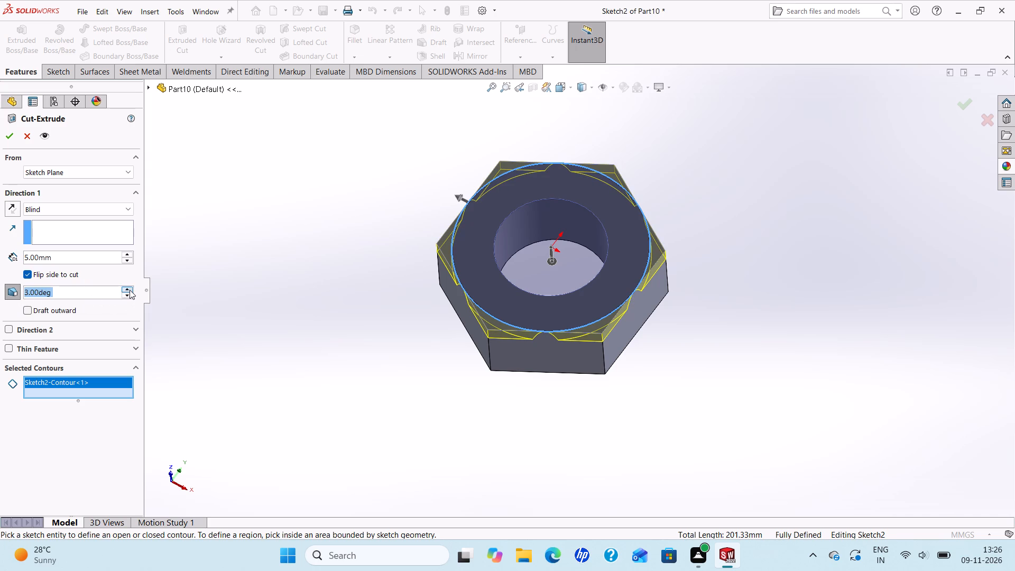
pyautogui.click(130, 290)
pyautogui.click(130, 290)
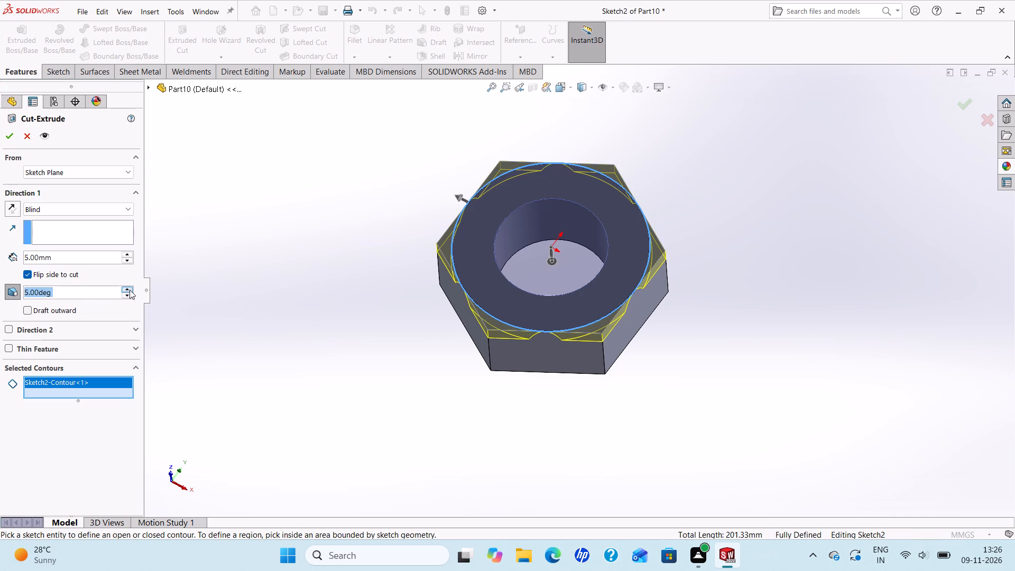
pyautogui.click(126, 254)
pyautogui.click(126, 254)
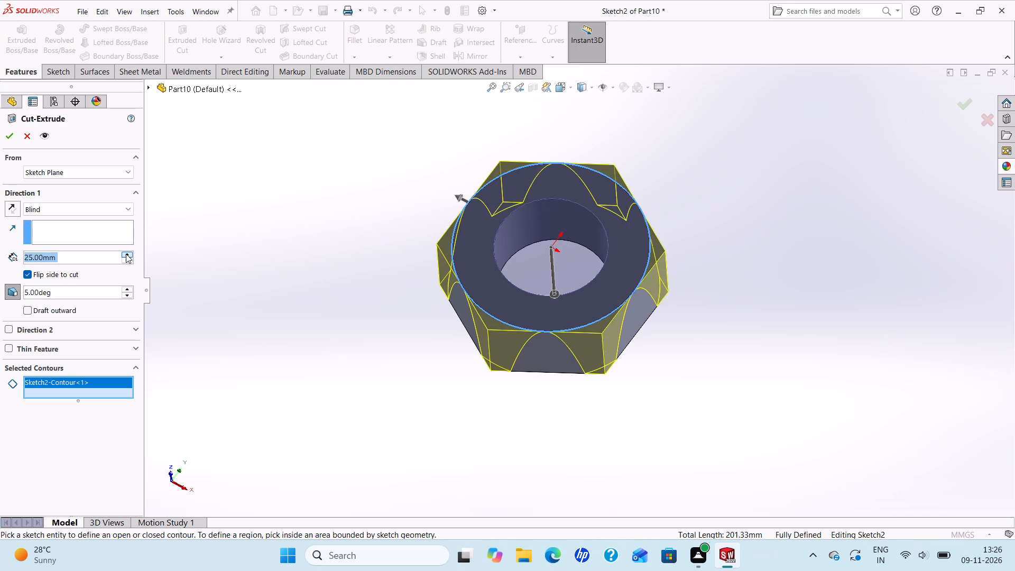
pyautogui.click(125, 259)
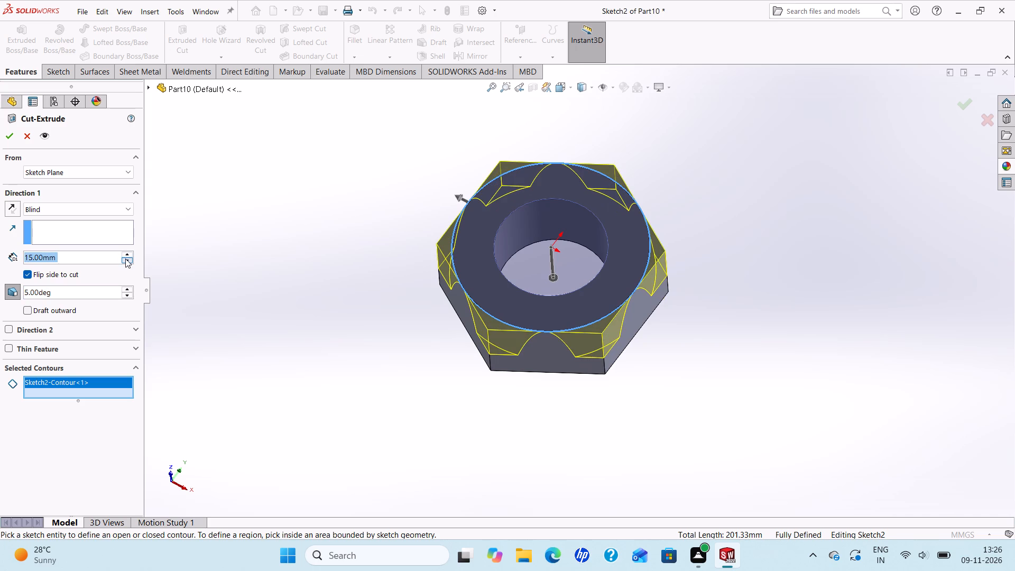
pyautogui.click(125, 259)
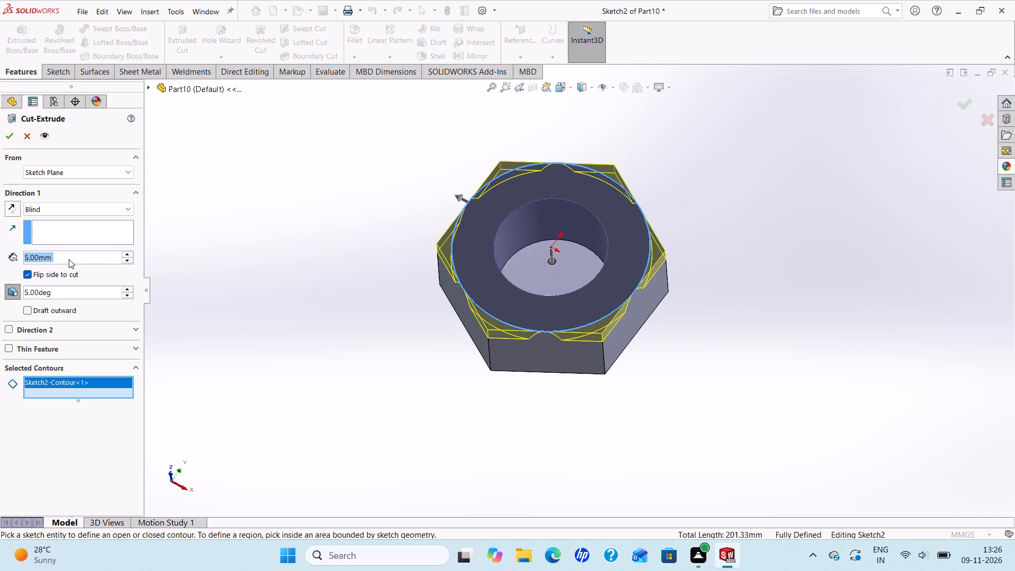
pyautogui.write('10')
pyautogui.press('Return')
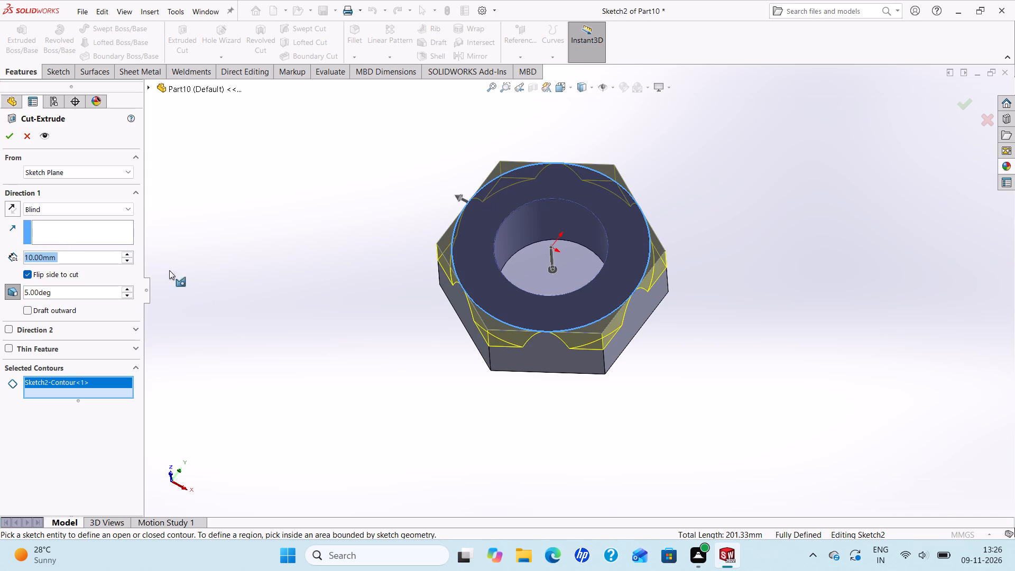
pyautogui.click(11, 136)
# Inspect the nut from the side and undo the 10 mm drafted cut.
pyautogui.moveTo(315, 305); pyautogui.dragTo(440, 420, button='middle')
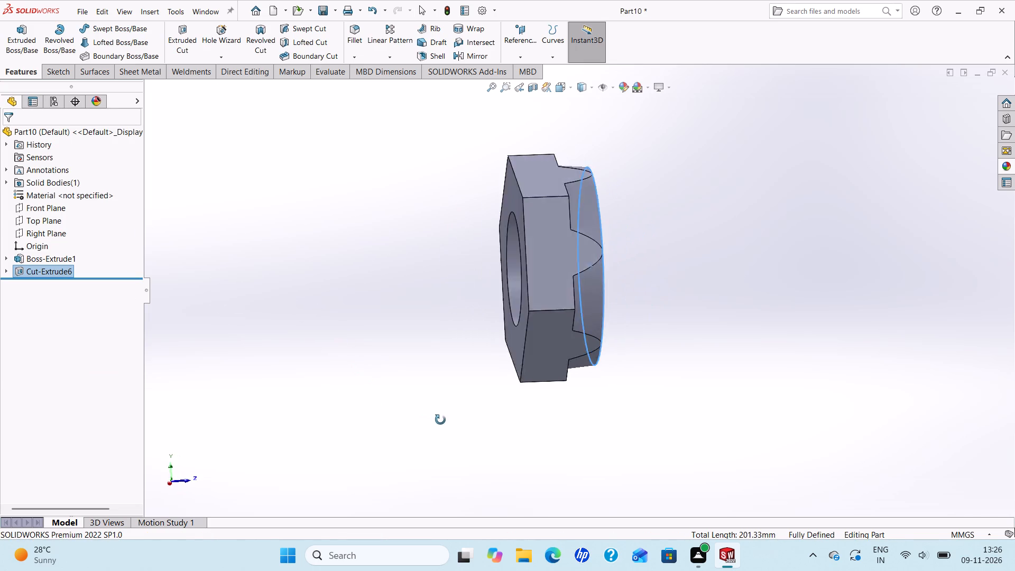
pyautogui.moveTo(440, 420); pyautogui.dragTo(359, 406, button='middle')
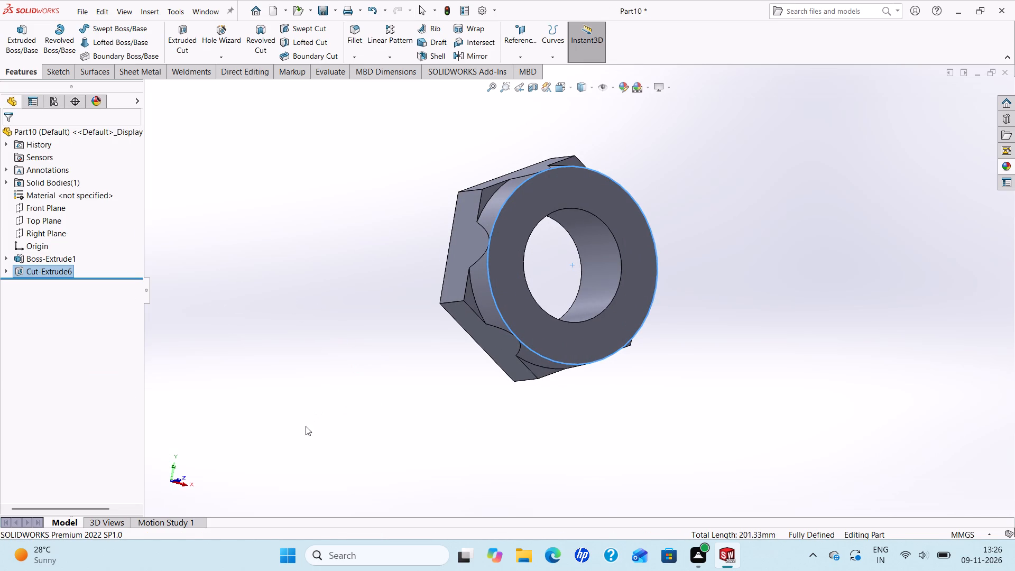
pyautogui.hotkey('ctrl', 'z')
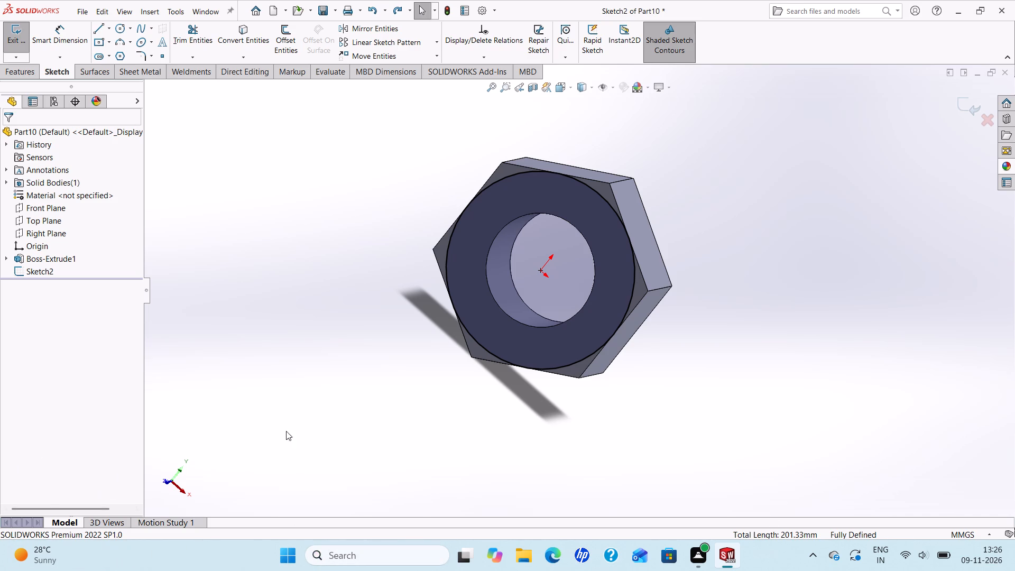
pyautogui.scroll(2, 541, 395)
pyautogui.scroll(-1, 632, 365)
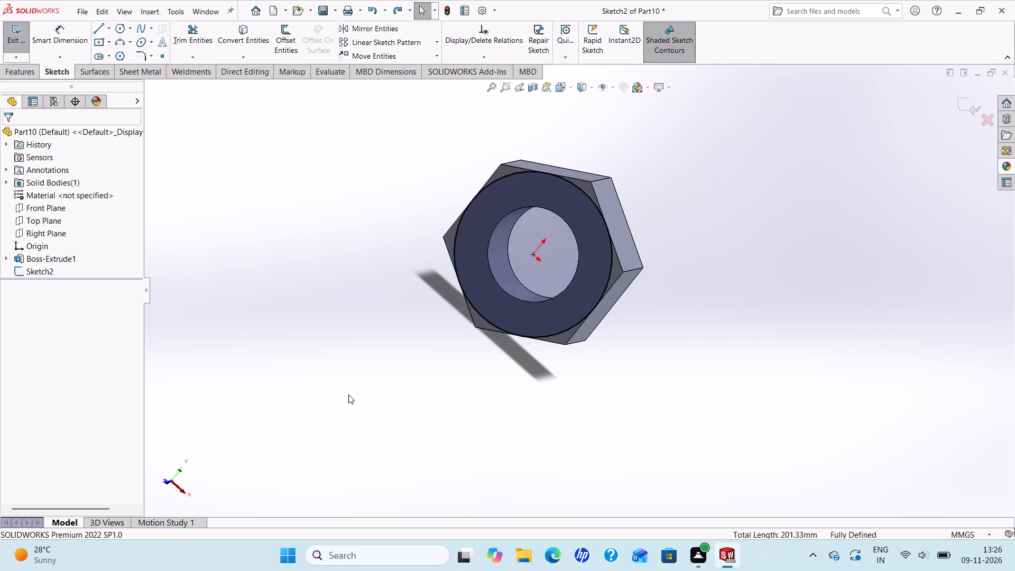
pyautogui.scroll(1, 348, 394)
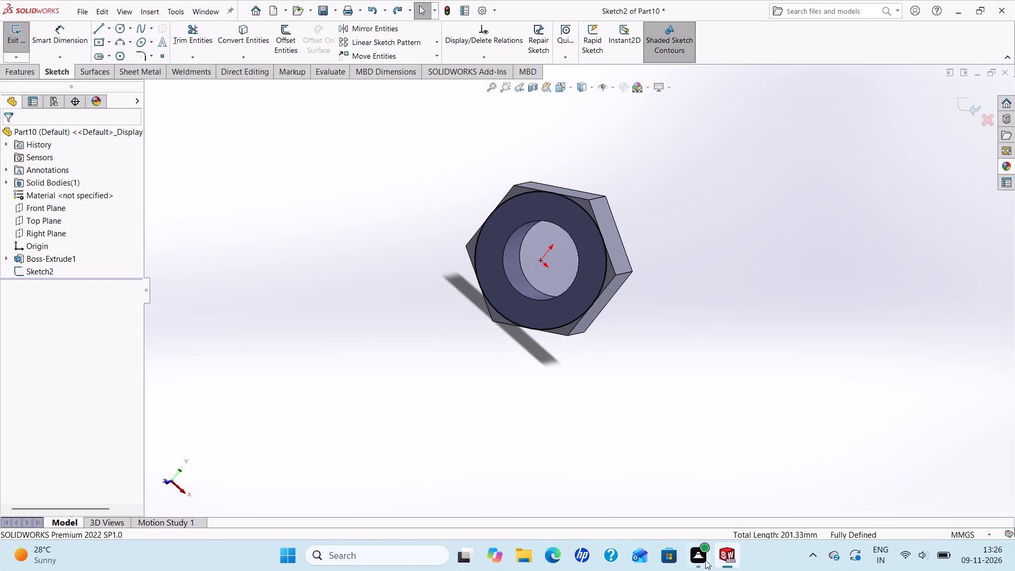
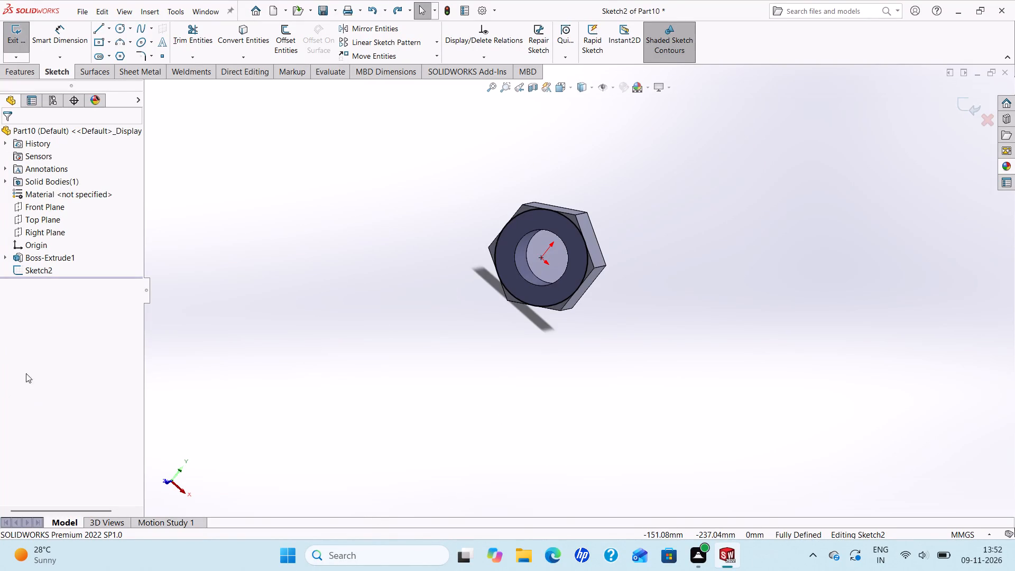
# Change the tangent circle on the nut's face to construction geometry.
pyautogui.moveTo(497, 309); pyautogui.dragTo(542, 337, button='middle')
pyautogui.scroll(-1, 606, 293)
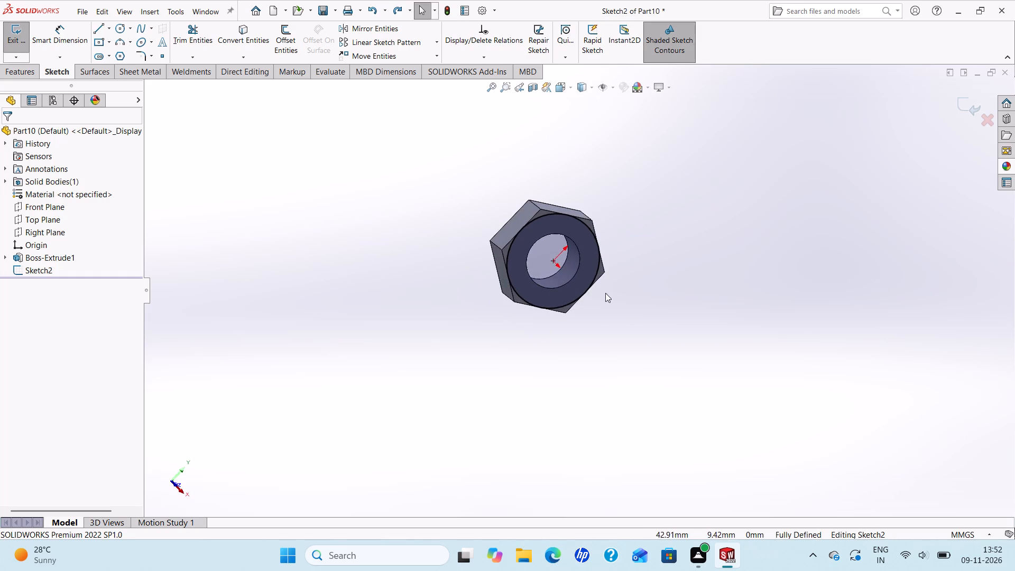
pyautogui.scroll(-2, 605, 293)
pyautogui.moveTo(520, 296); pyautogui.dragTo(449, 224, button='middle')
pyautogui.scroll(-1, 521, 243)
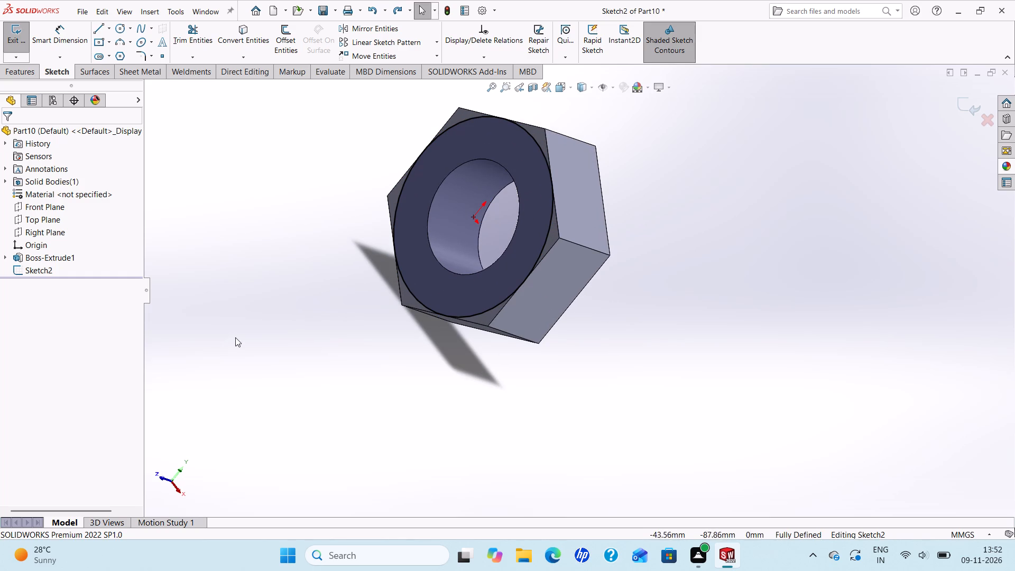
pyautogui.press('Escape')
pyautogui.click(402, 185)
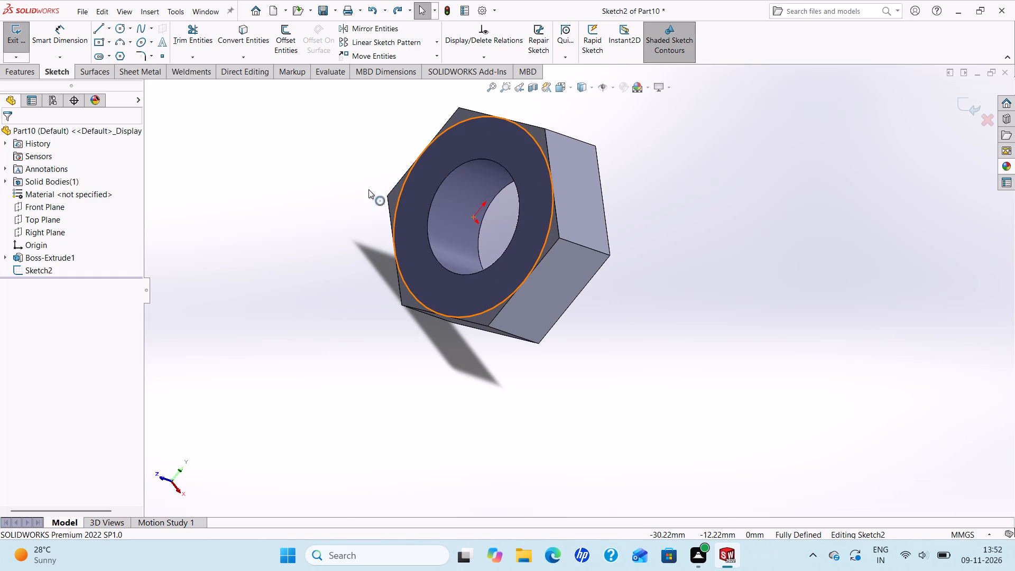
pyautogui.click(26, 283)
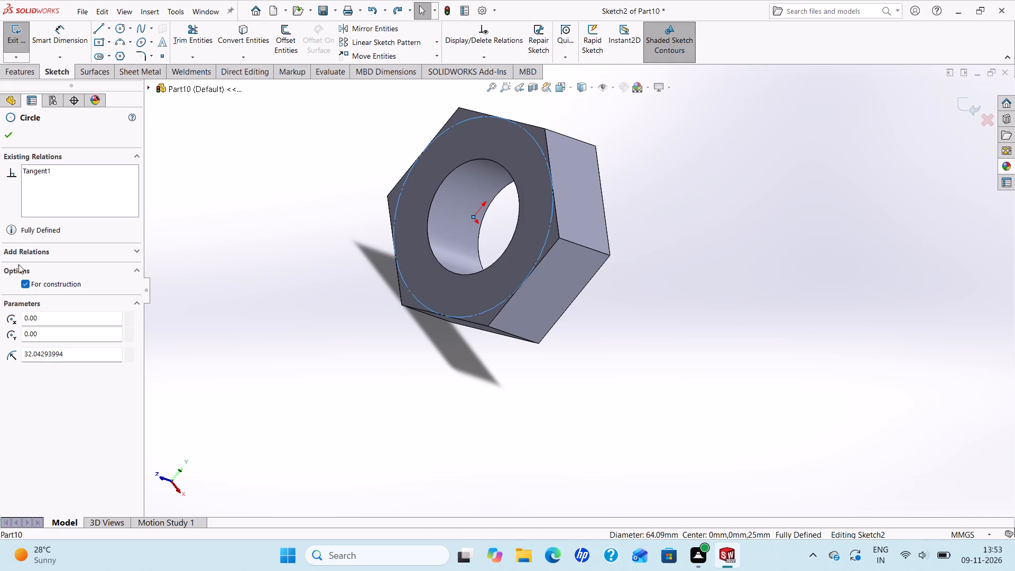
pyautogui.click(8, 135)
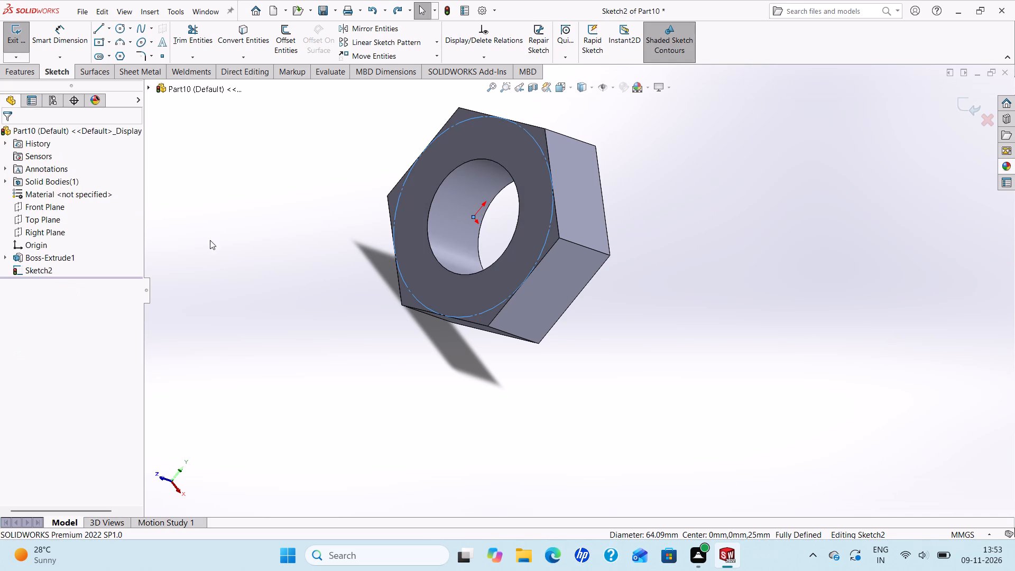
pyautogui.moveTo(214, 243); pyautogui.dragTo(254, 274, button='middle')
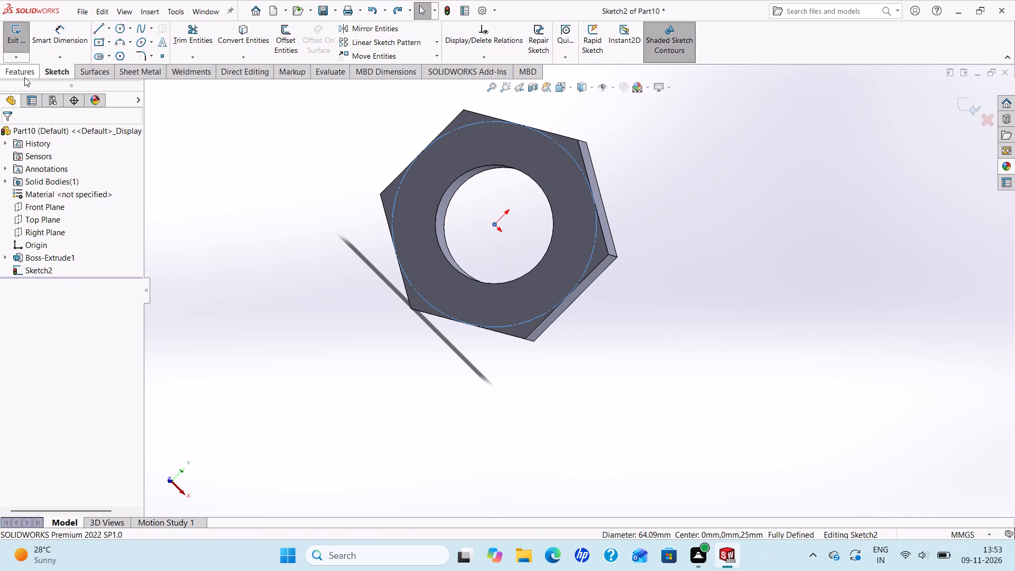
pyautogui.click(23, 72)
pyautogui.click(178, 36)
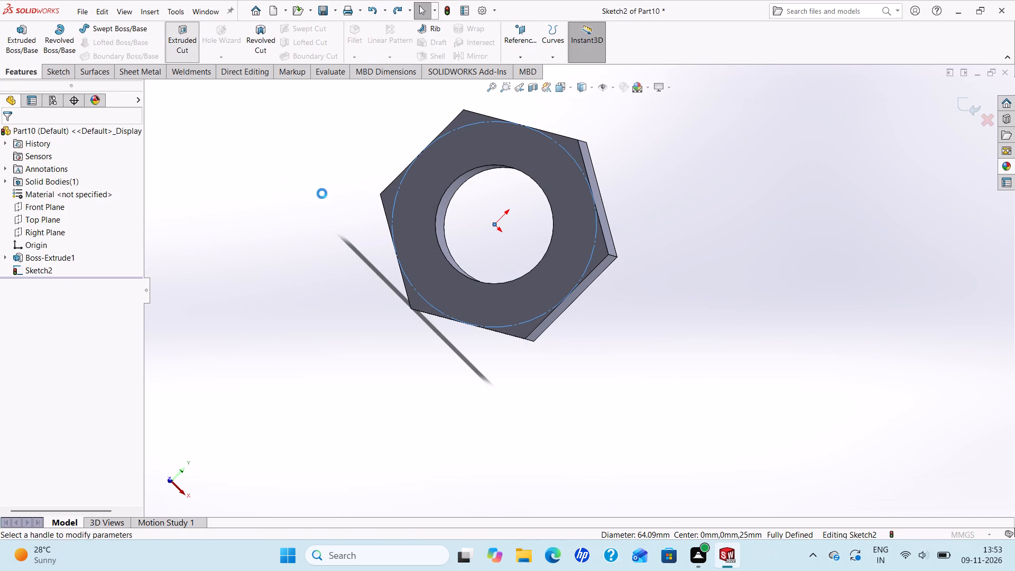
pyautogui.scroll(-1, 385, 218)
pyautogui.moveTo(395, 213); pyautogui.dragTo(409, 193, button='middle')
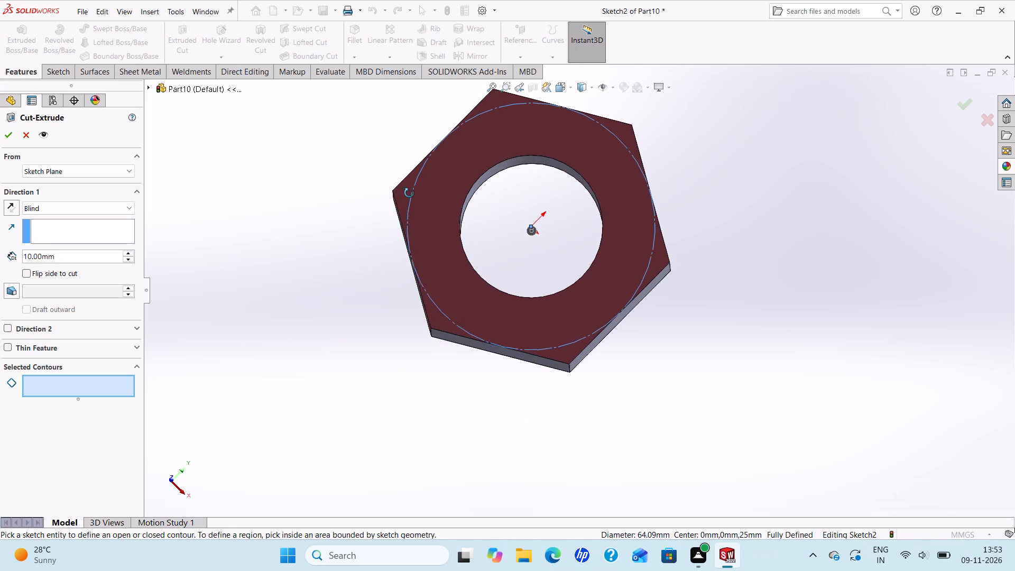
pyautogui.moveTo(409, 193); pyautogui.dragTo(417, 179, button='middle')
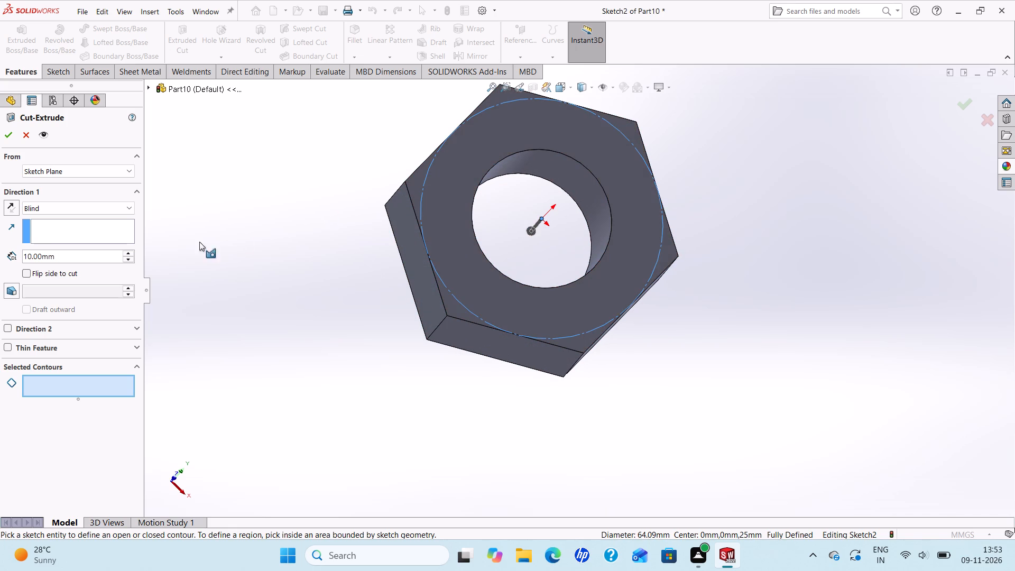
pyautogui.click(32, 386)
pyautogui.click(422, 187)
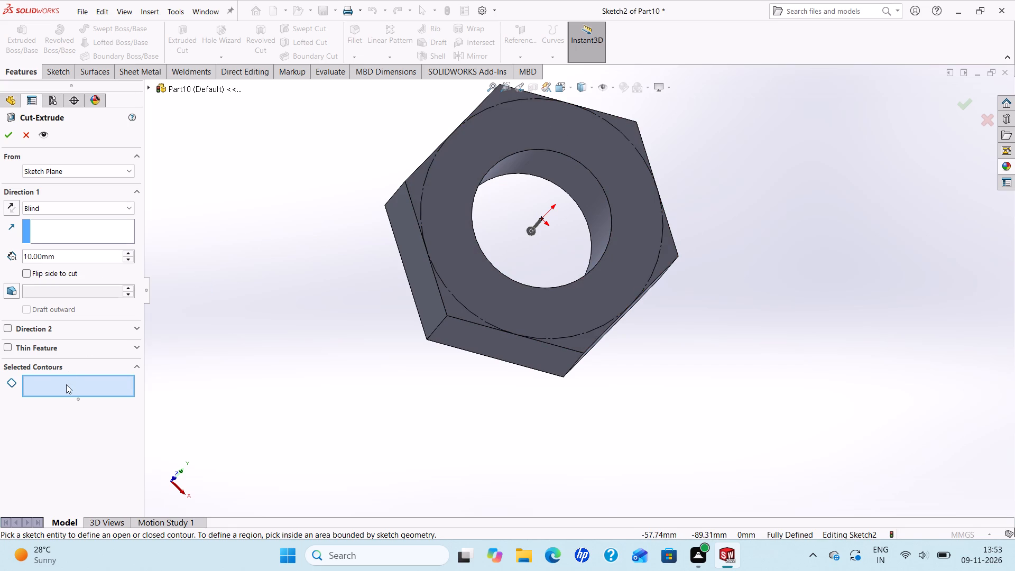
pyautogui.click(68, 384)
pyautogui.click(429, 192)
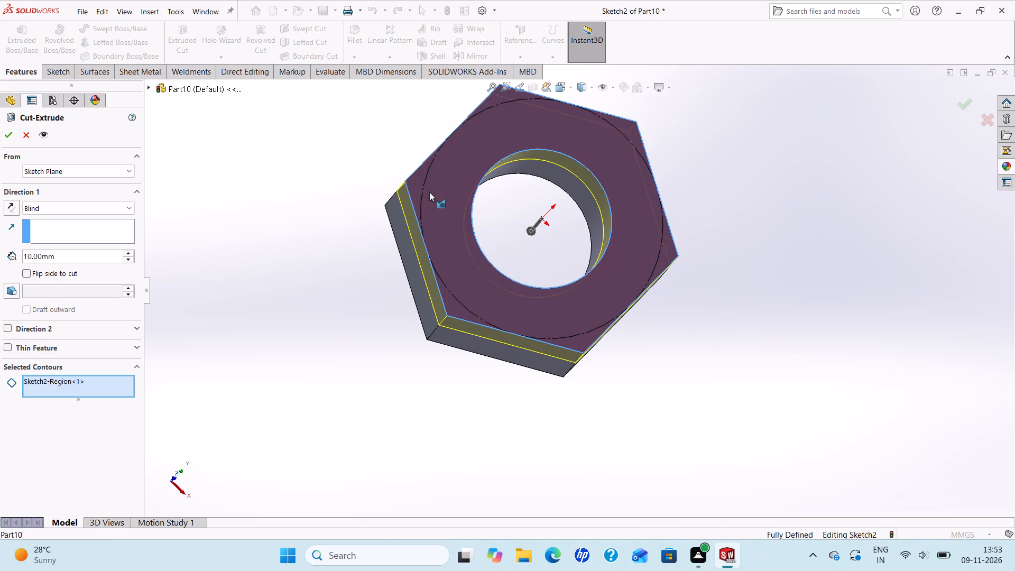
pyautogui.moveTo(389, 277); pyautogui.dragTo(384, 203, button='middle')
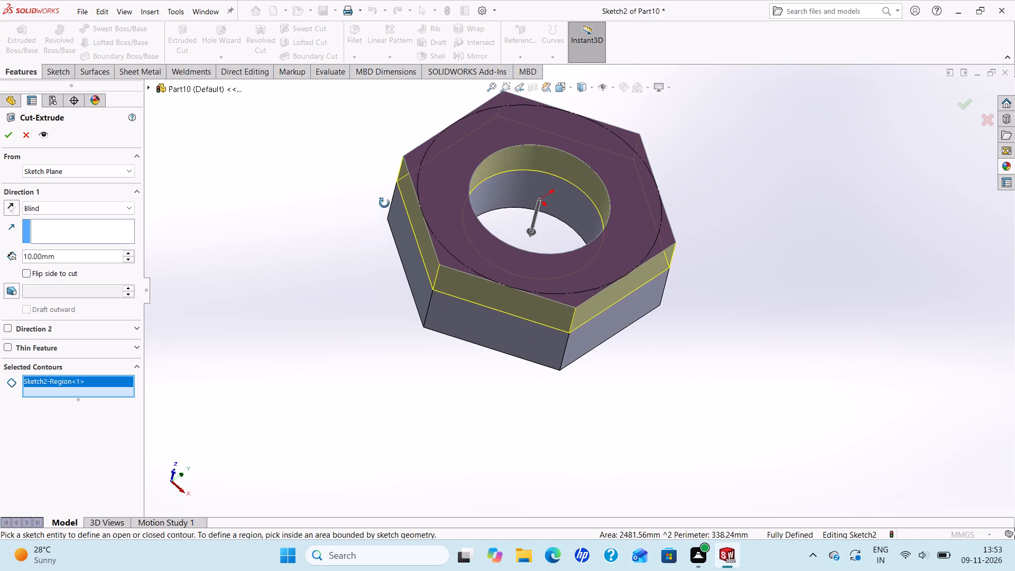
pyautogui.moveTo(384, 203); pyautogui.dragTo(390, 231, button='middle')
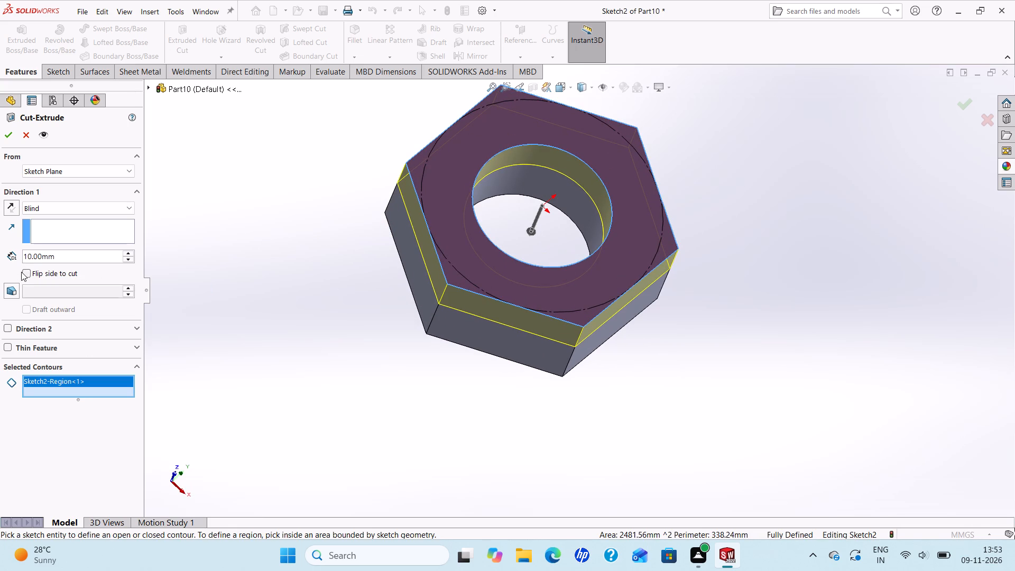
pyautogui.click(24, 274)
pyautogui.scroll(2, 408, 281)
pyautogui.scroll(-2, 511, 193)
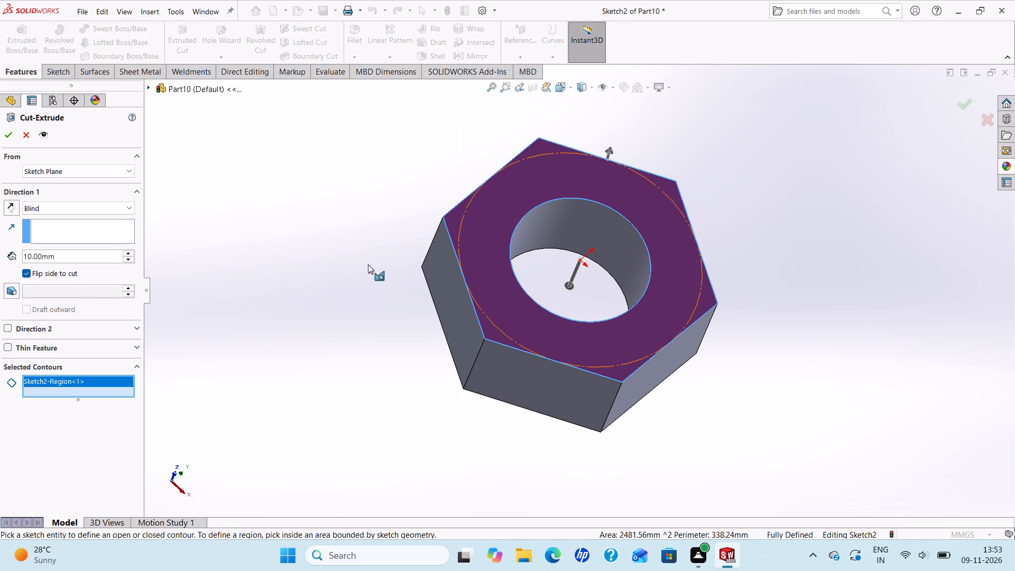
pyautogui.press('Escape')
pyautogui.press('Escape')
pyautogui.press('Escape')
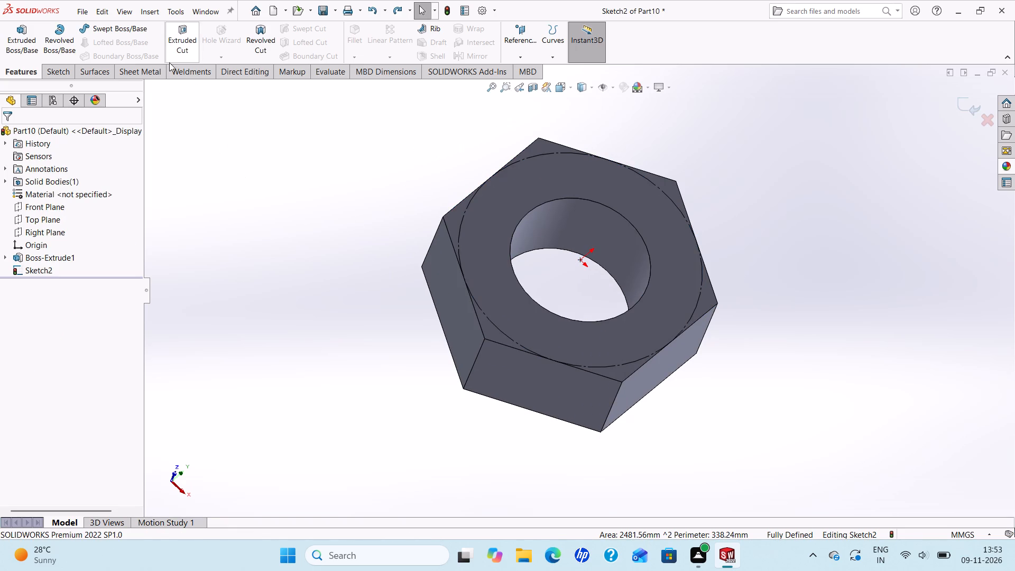
# Convert the outer hexagonal edges of the nut's face into sketch entities in the circle's sketch.
pyautogui.click(56, 69)
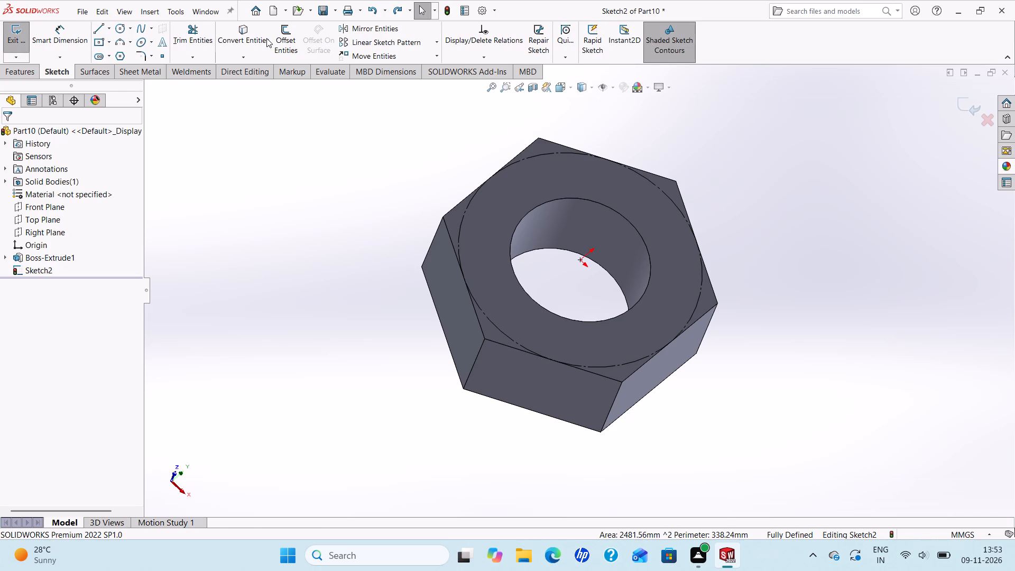
pyautogui.click(256, 31)
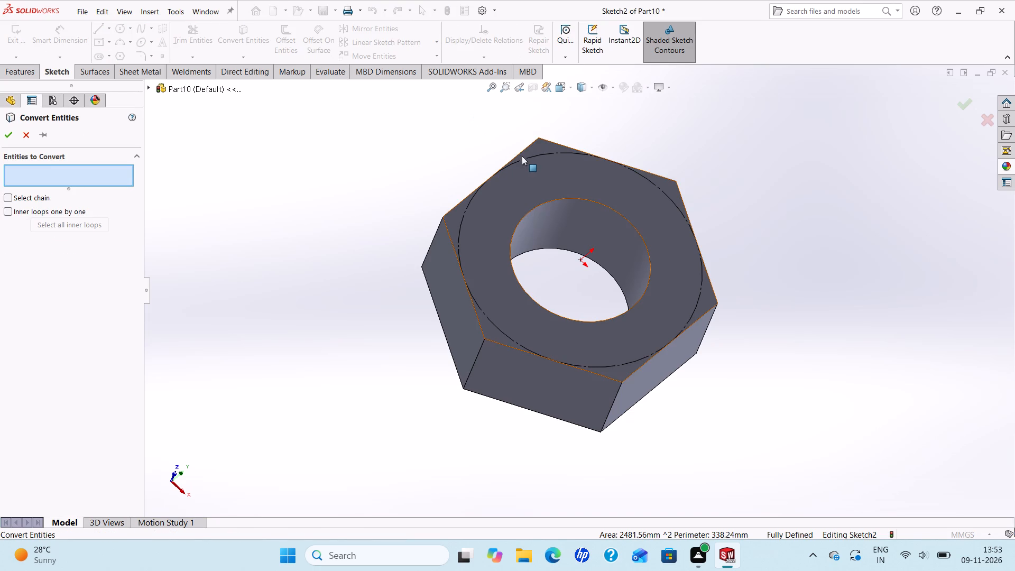
pyautogui.click(529, 149)
pyautogui.click(13, 136)
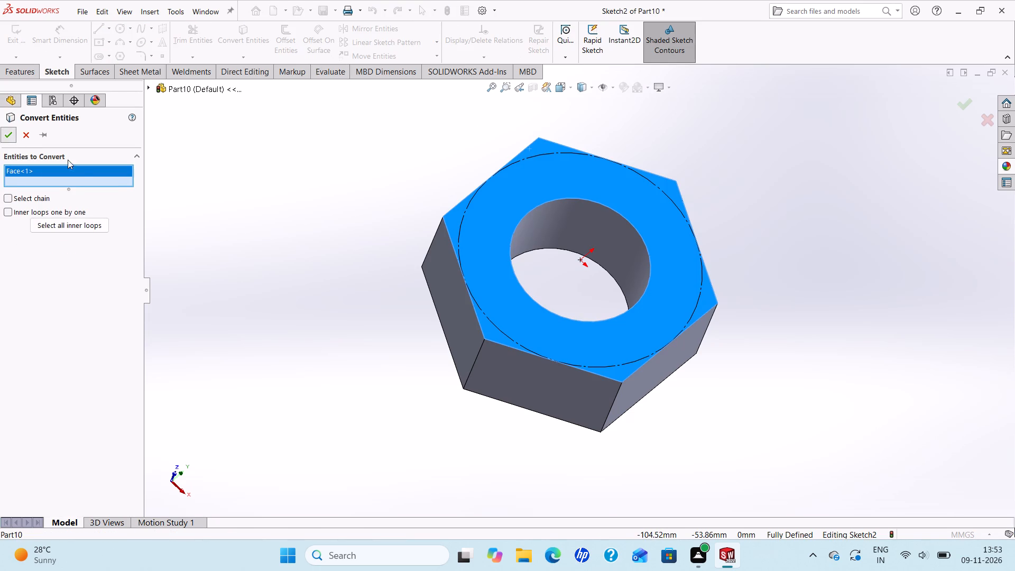
pyautogui.press('Escape')
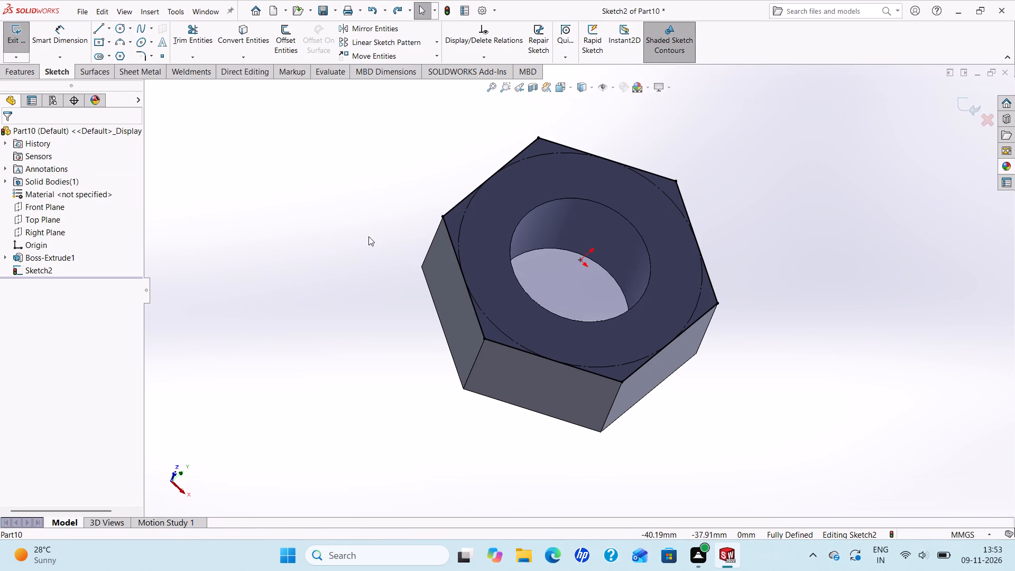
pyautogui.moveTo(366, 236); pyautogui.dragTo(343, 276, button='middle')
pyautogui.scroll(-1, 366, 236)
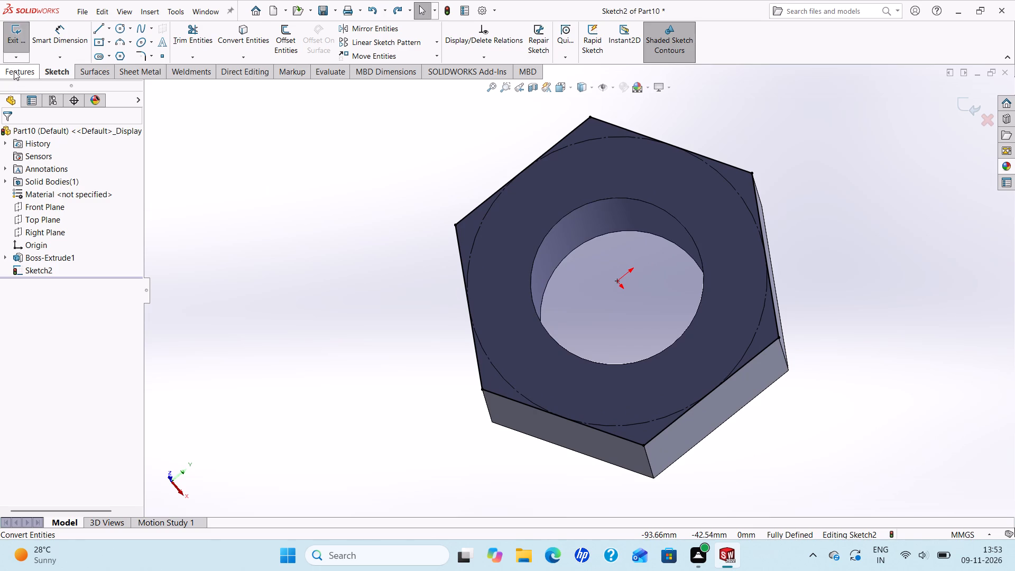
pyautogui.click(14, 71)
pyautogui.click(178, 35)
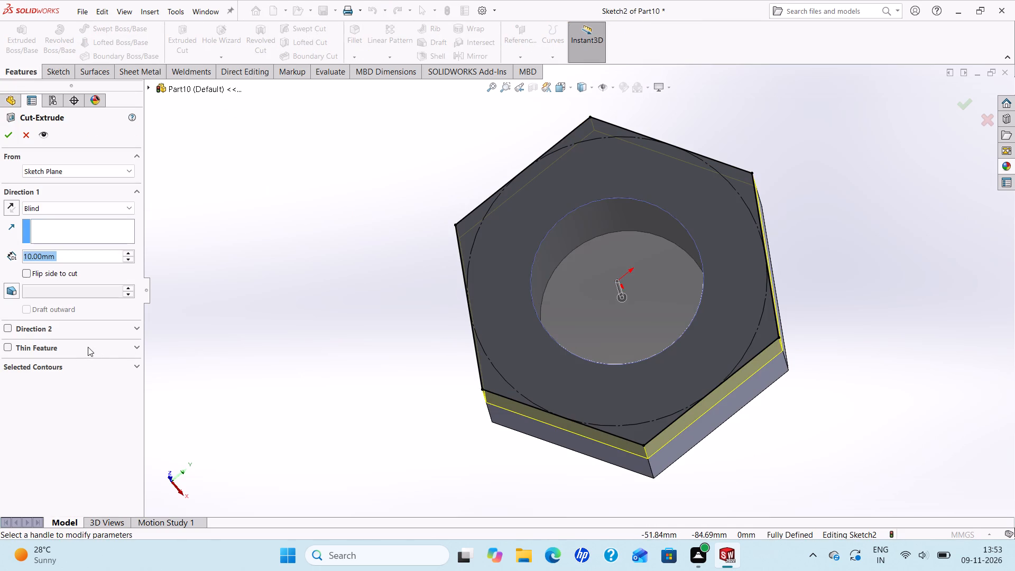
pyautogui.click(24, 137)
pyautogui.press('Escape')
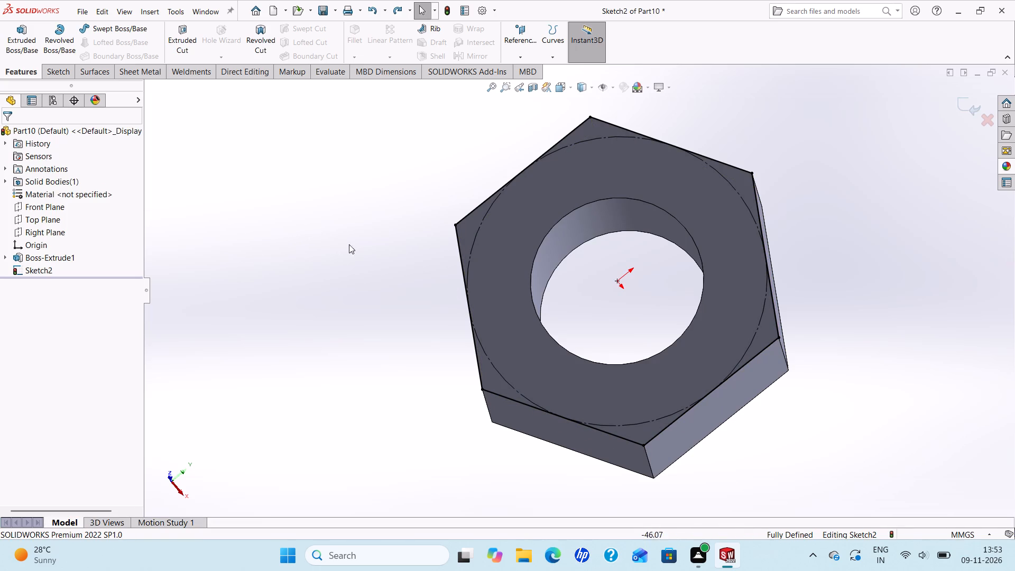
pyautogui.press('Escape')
# Change the tangent circle from construction back to regular sketch geometry.
pyautogui.click(475, 243)
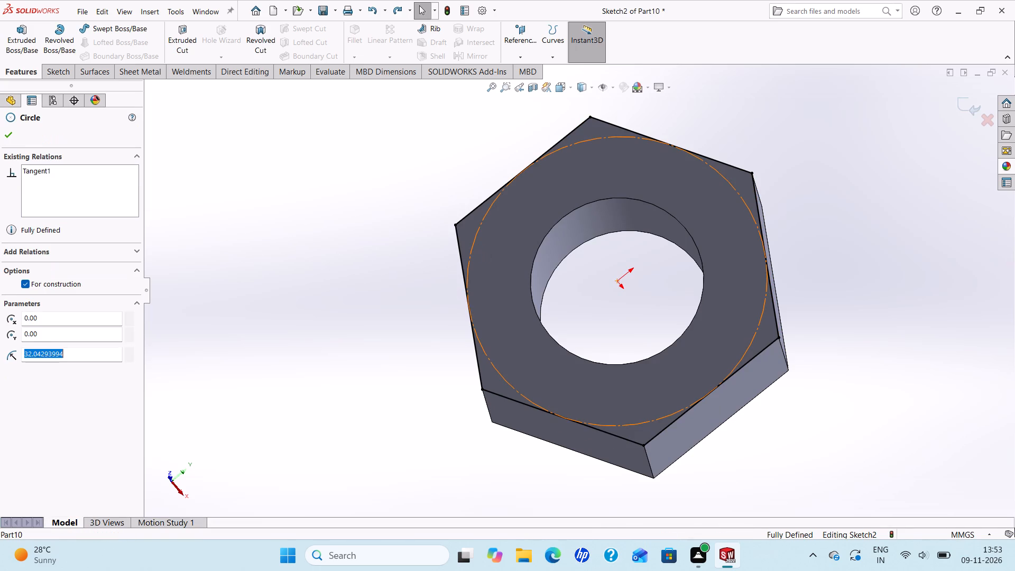
pyautogui.click(23, 284)
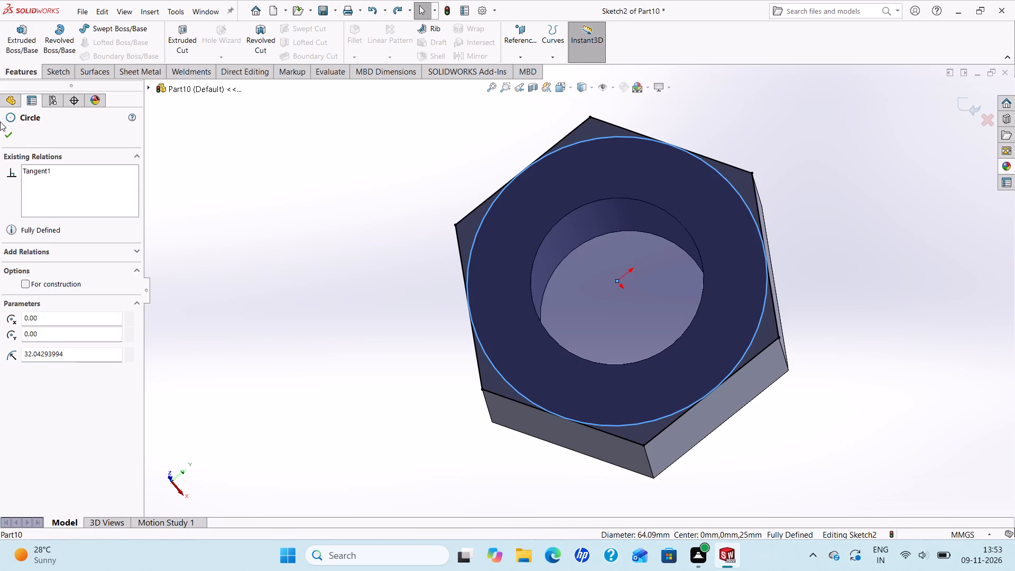
pyautogui.click(12, 136)
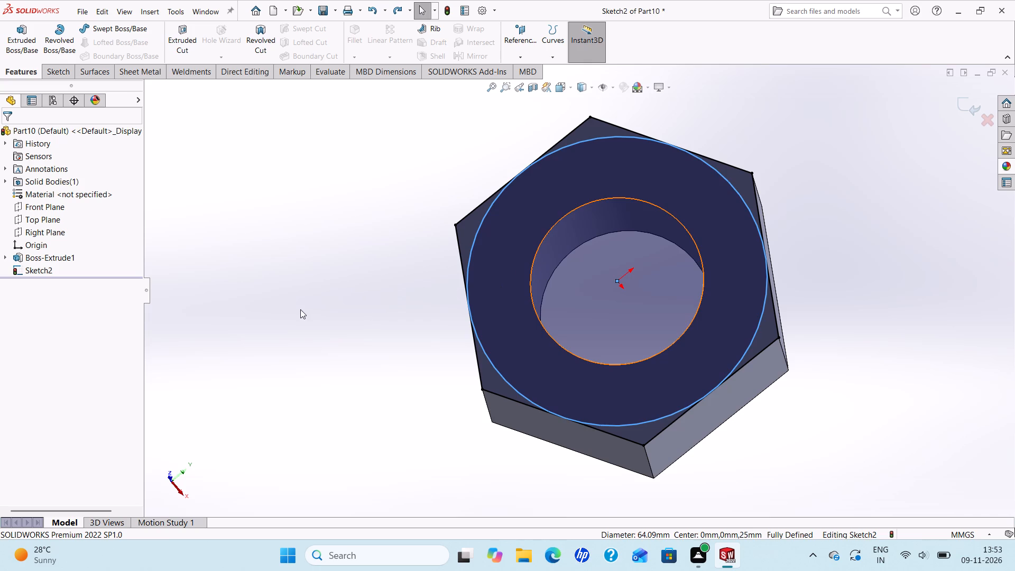
pyautogui.press('Escape')
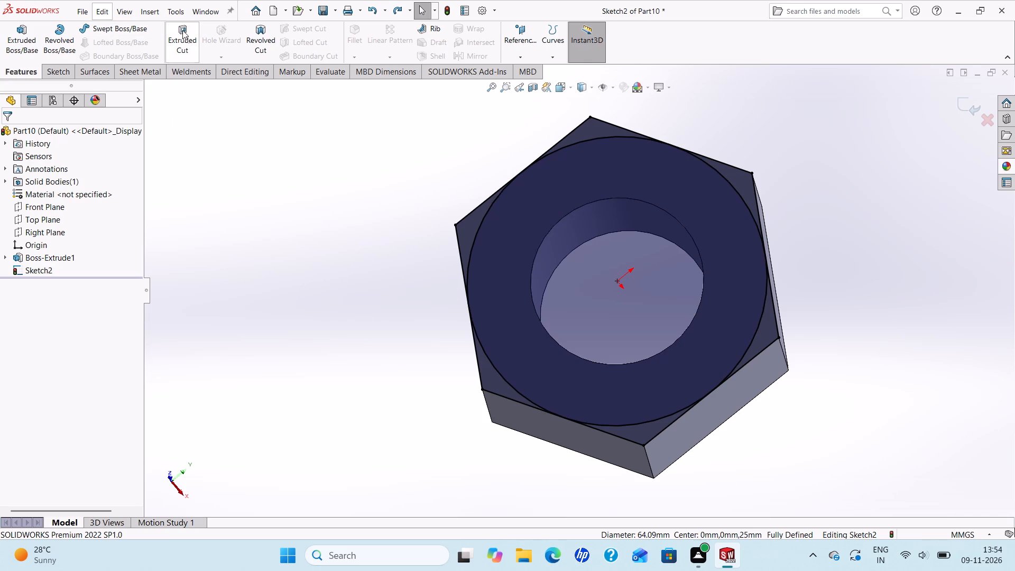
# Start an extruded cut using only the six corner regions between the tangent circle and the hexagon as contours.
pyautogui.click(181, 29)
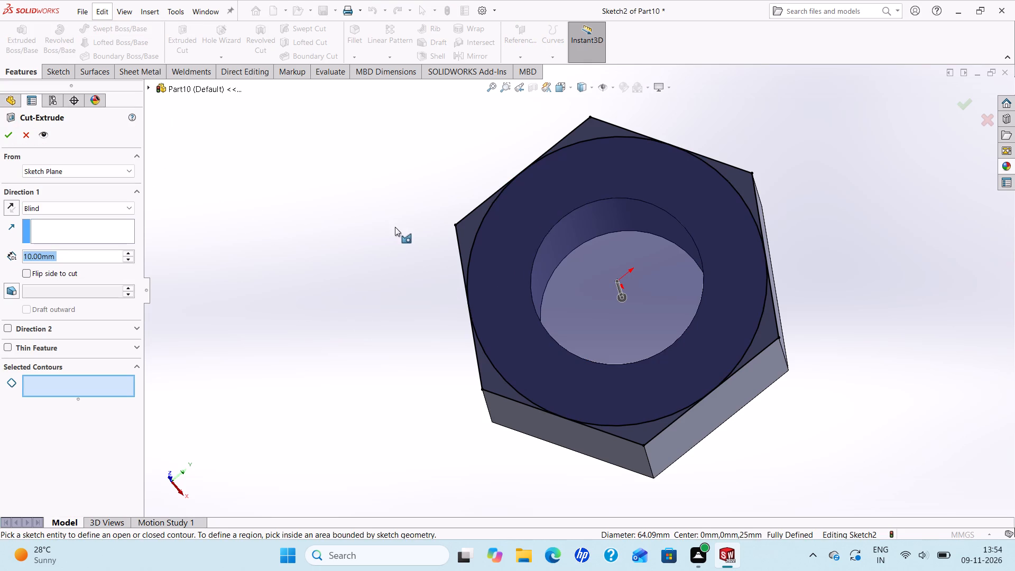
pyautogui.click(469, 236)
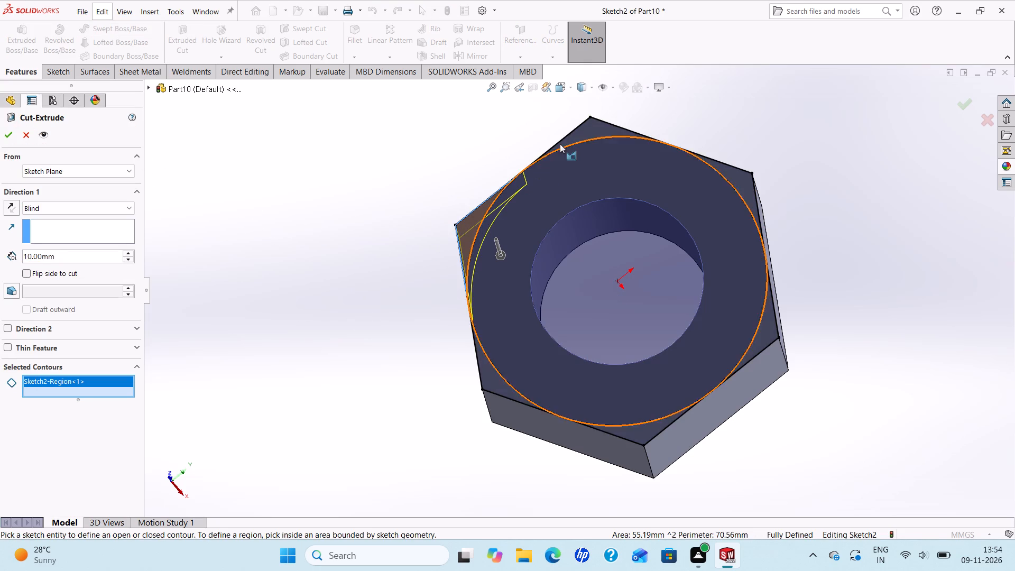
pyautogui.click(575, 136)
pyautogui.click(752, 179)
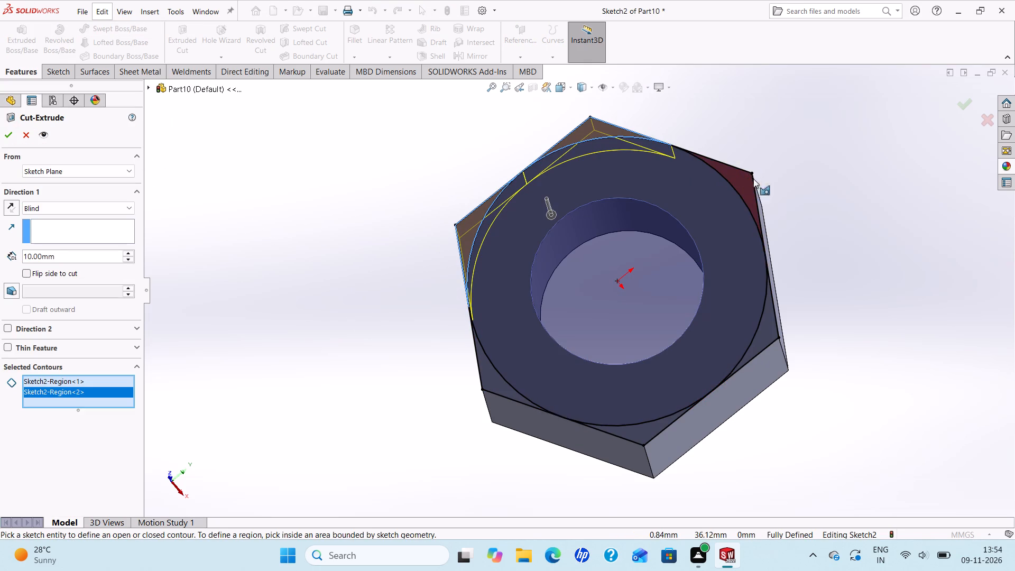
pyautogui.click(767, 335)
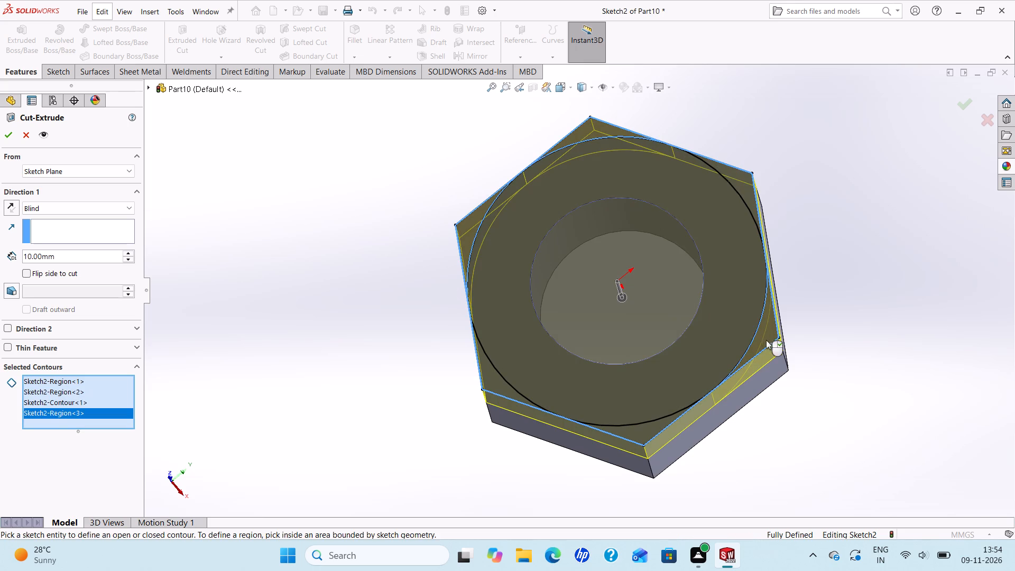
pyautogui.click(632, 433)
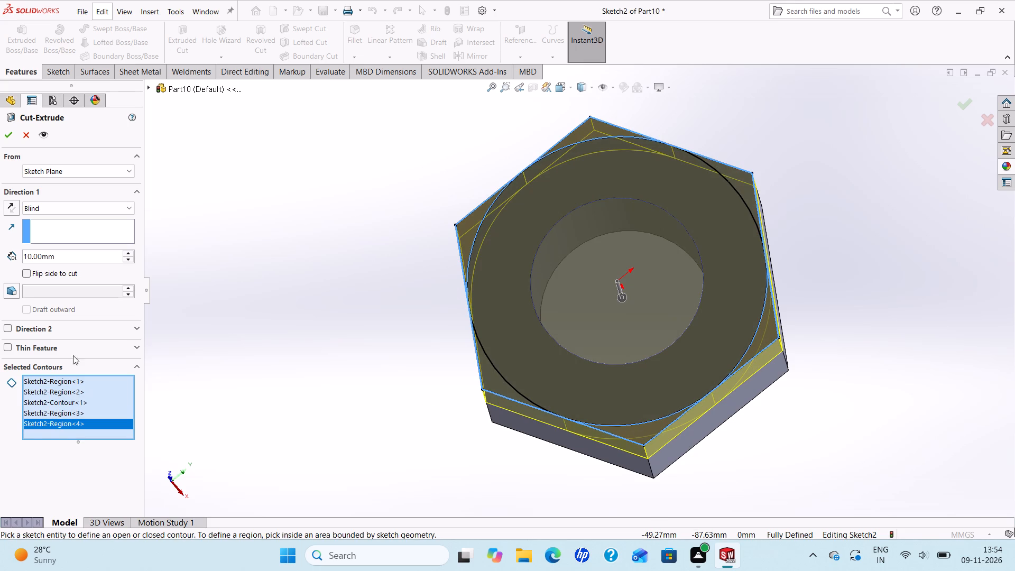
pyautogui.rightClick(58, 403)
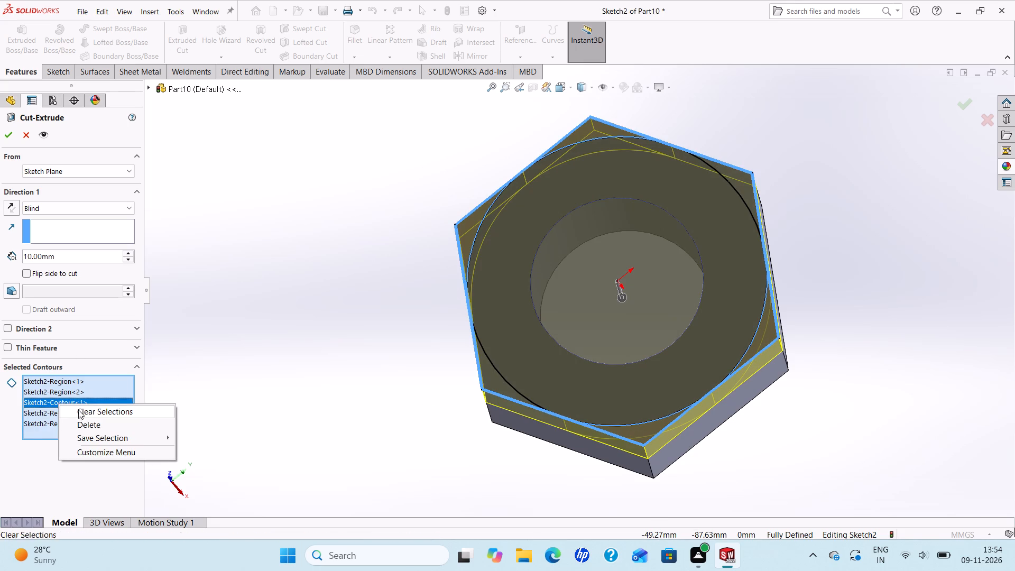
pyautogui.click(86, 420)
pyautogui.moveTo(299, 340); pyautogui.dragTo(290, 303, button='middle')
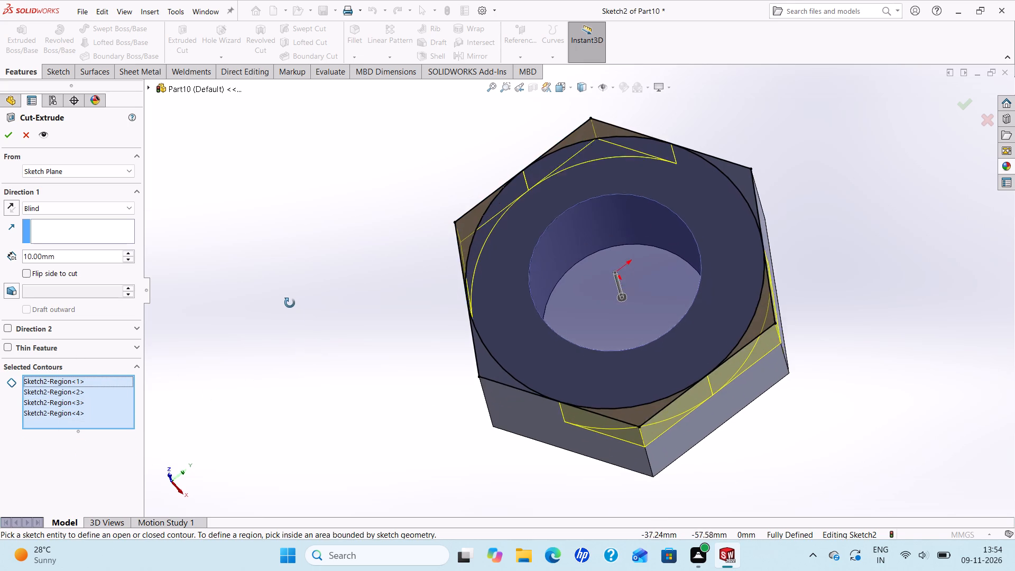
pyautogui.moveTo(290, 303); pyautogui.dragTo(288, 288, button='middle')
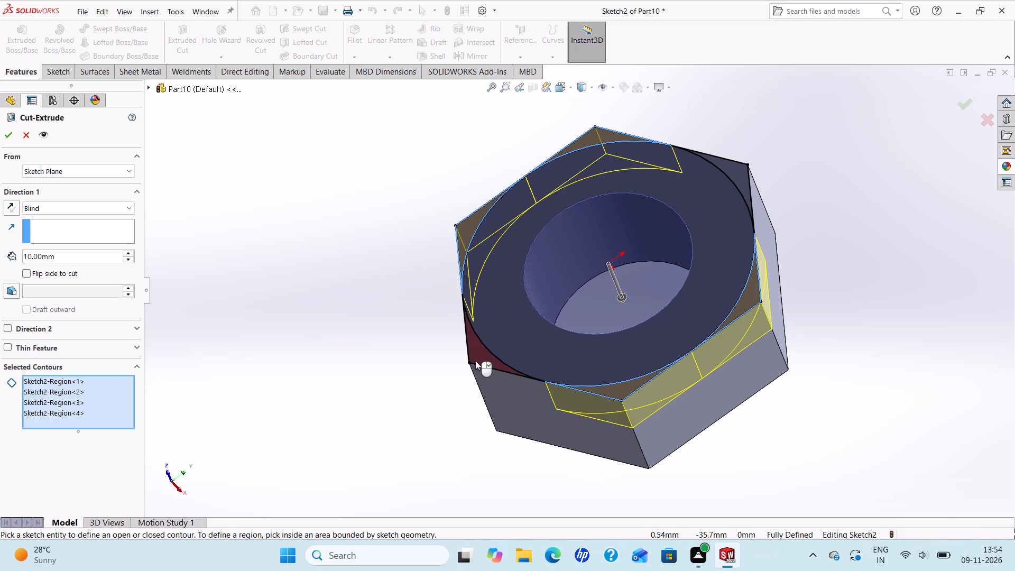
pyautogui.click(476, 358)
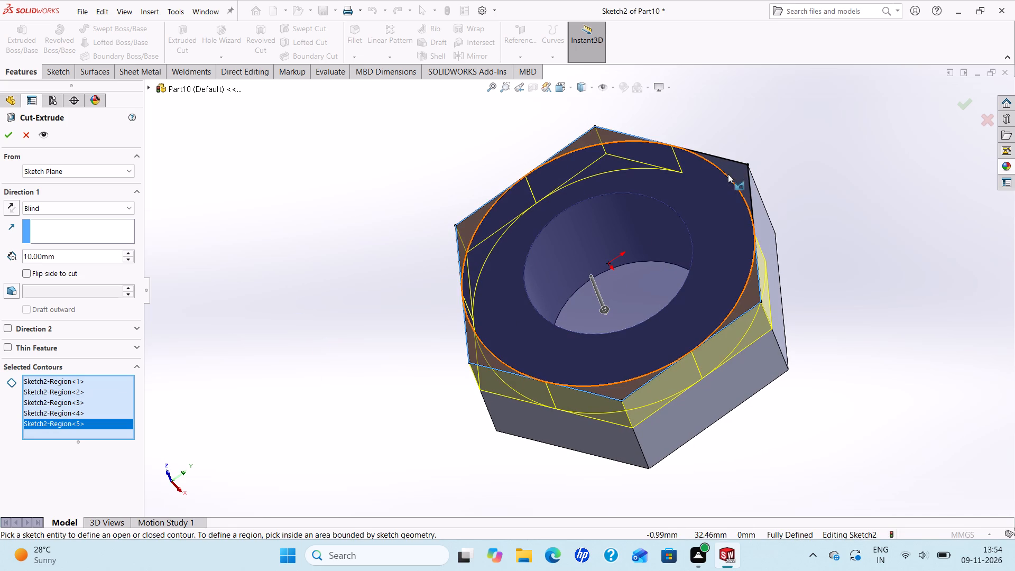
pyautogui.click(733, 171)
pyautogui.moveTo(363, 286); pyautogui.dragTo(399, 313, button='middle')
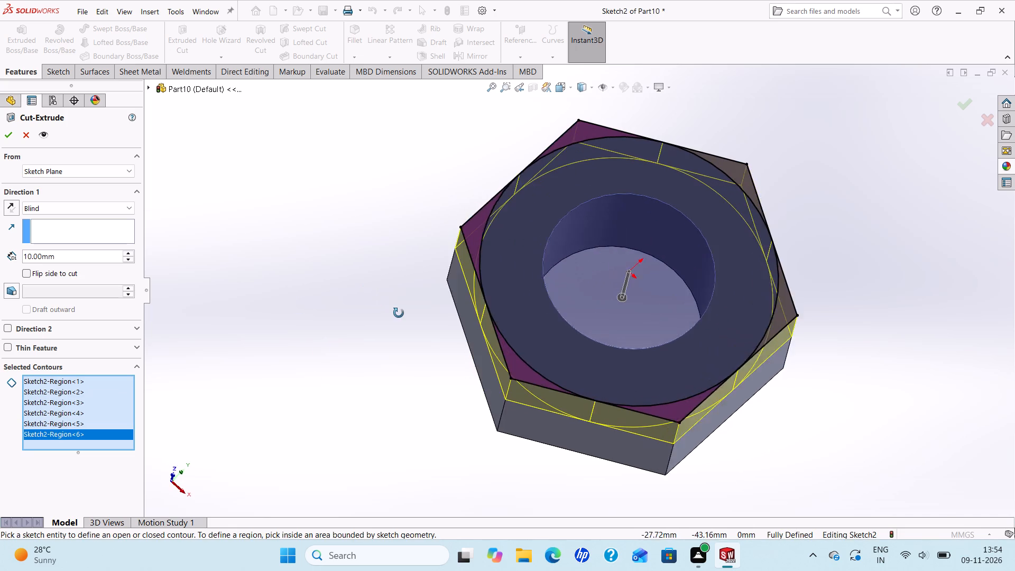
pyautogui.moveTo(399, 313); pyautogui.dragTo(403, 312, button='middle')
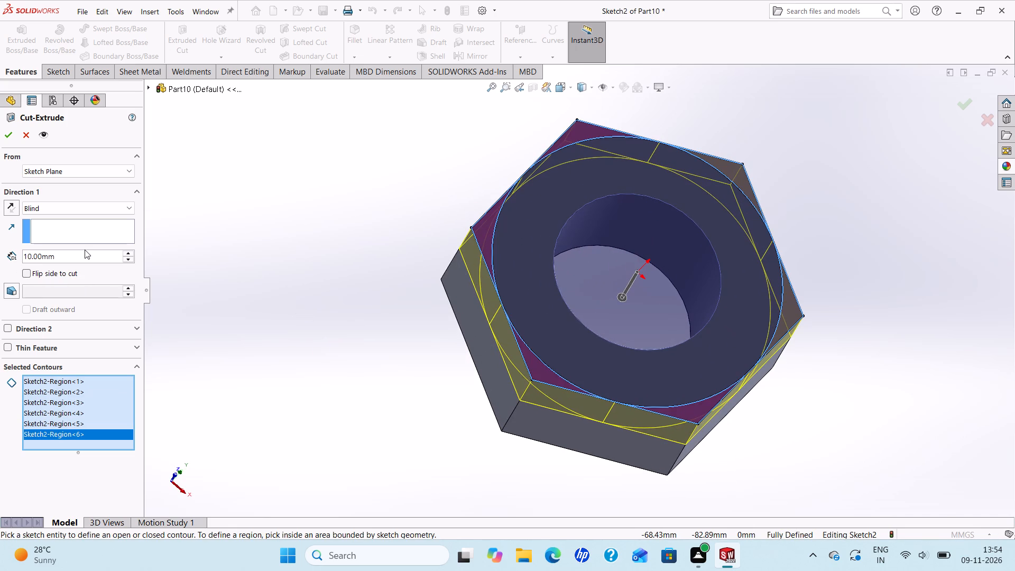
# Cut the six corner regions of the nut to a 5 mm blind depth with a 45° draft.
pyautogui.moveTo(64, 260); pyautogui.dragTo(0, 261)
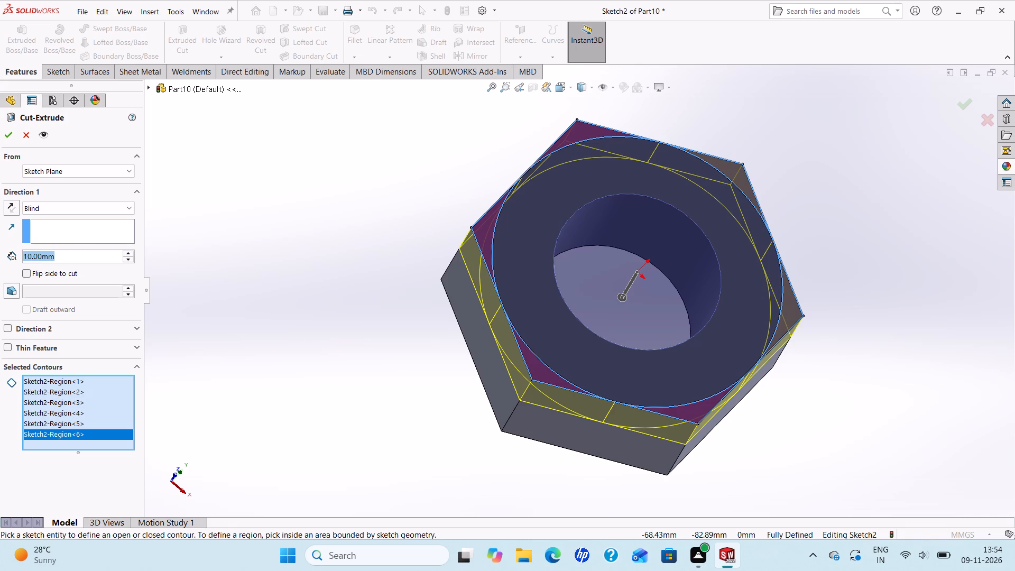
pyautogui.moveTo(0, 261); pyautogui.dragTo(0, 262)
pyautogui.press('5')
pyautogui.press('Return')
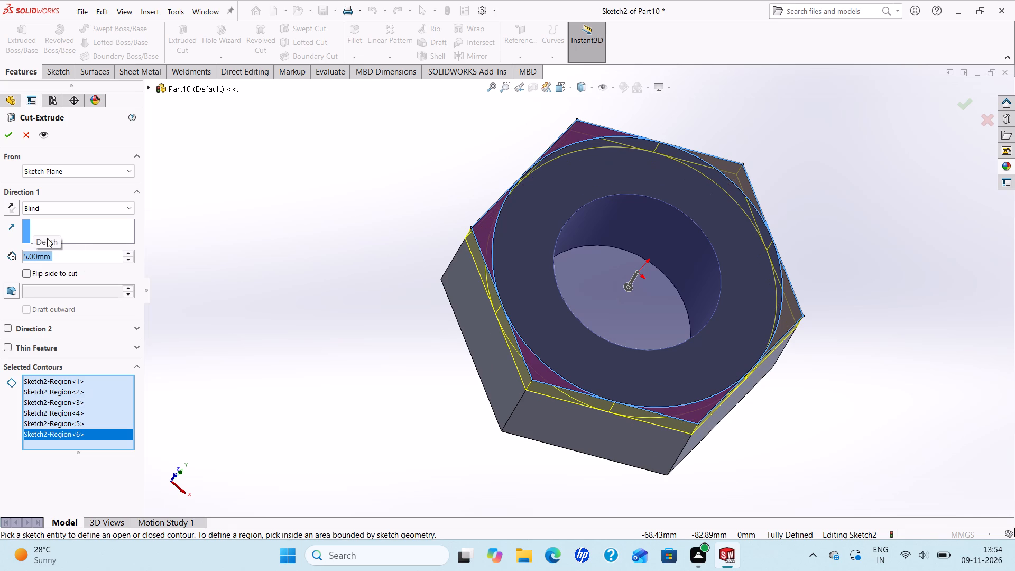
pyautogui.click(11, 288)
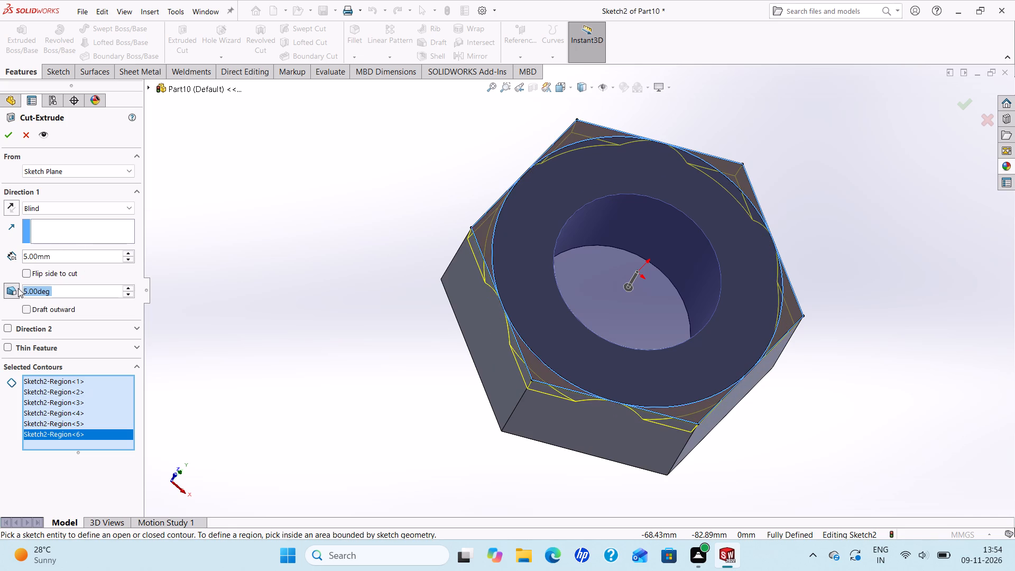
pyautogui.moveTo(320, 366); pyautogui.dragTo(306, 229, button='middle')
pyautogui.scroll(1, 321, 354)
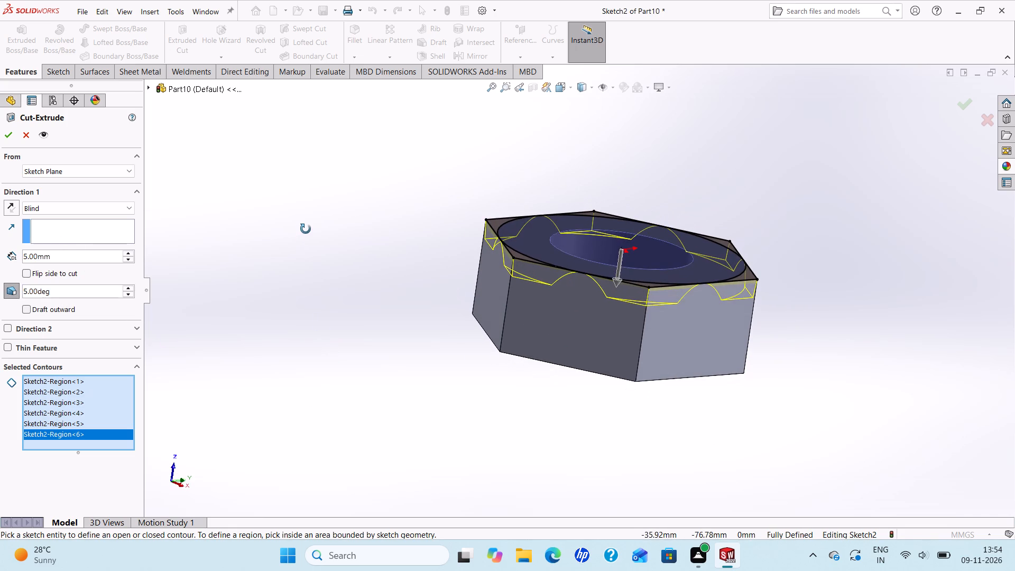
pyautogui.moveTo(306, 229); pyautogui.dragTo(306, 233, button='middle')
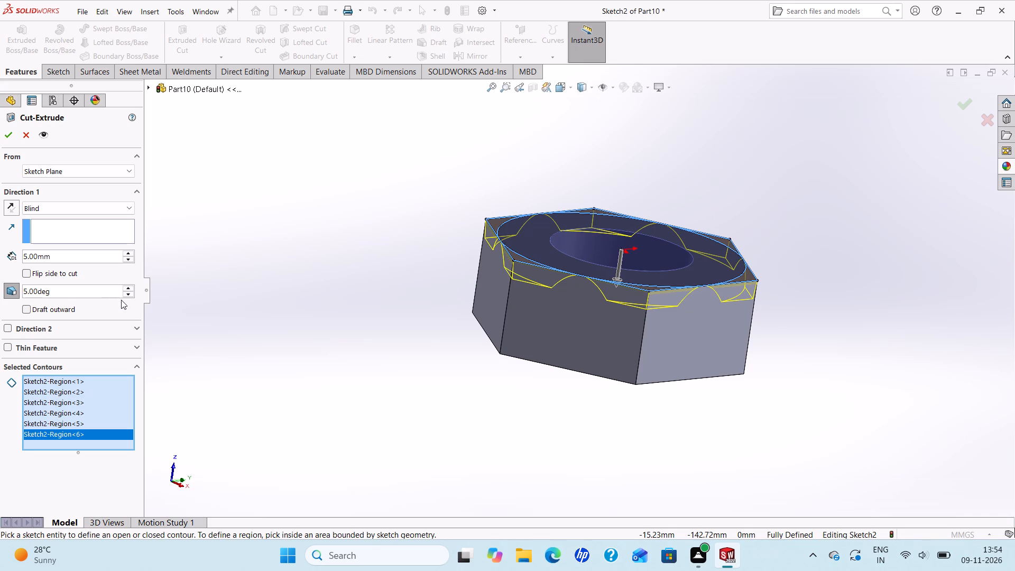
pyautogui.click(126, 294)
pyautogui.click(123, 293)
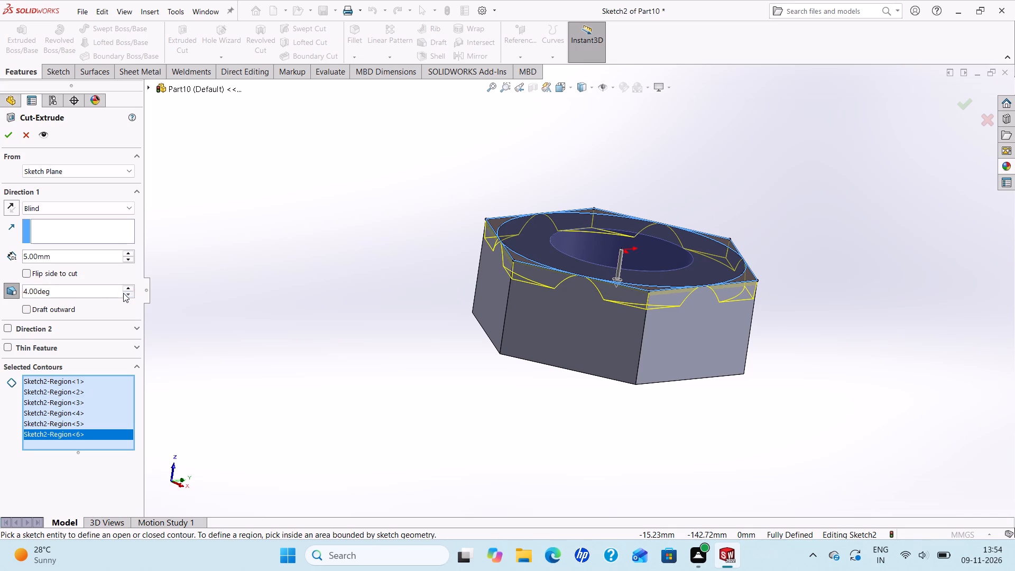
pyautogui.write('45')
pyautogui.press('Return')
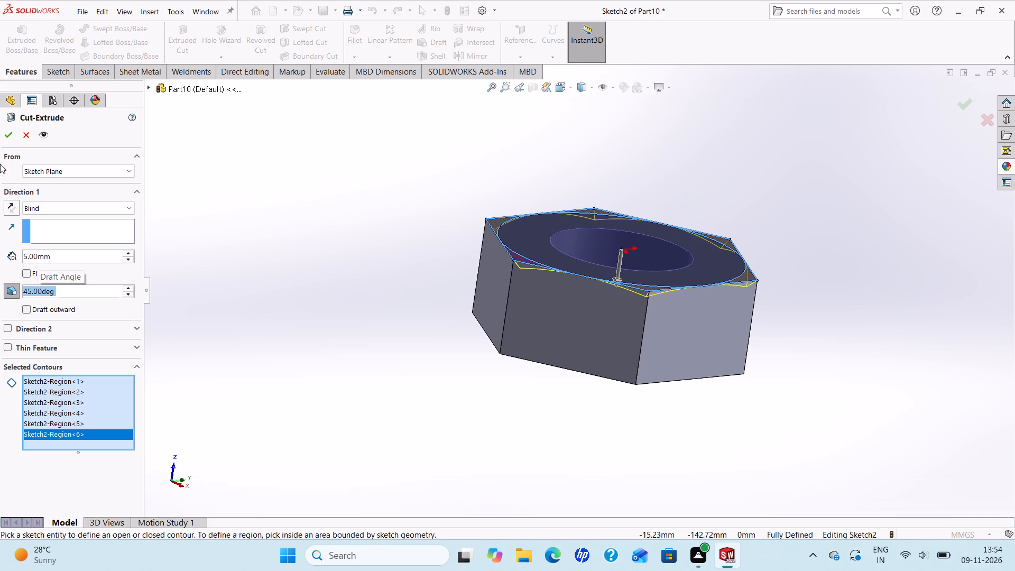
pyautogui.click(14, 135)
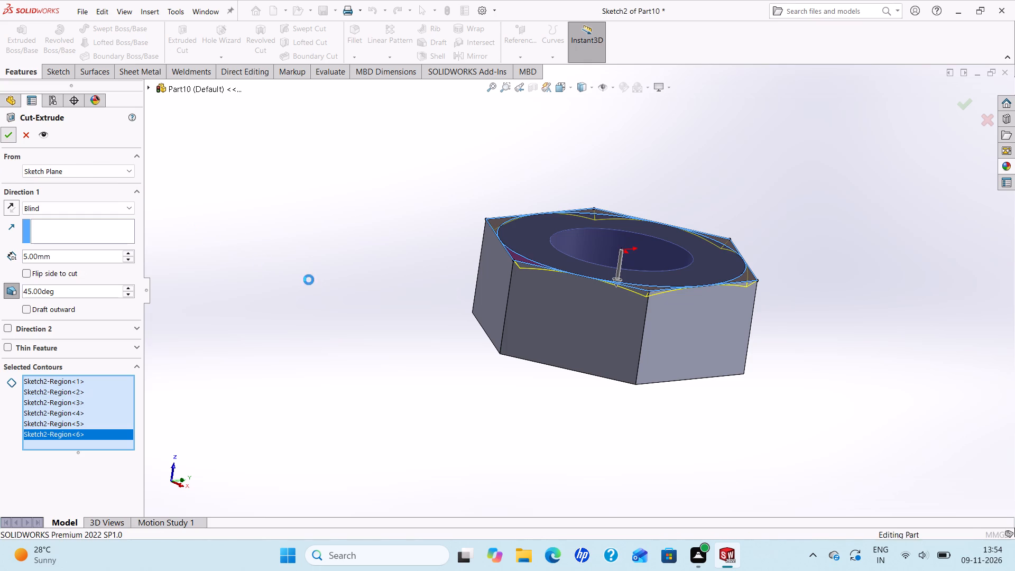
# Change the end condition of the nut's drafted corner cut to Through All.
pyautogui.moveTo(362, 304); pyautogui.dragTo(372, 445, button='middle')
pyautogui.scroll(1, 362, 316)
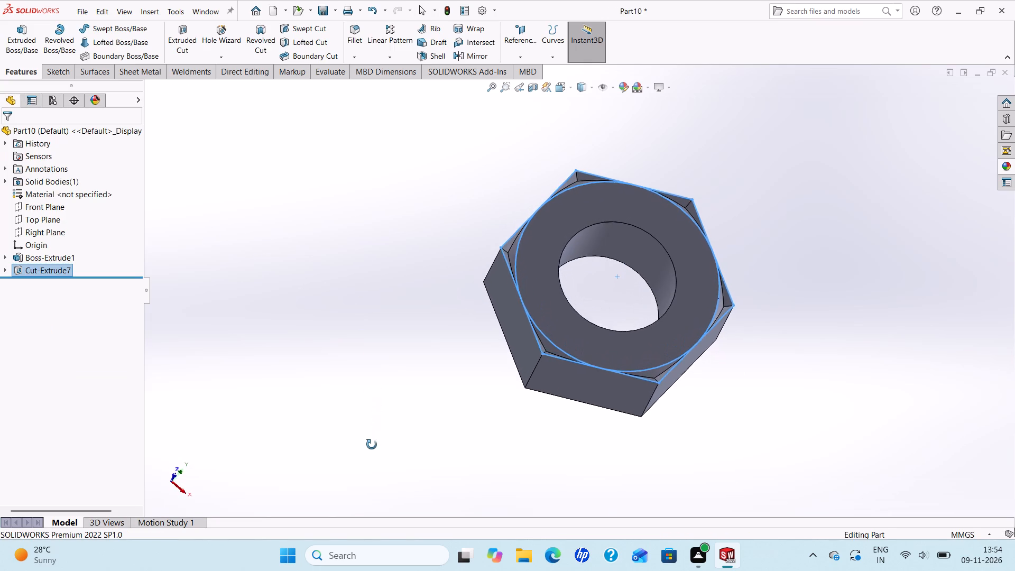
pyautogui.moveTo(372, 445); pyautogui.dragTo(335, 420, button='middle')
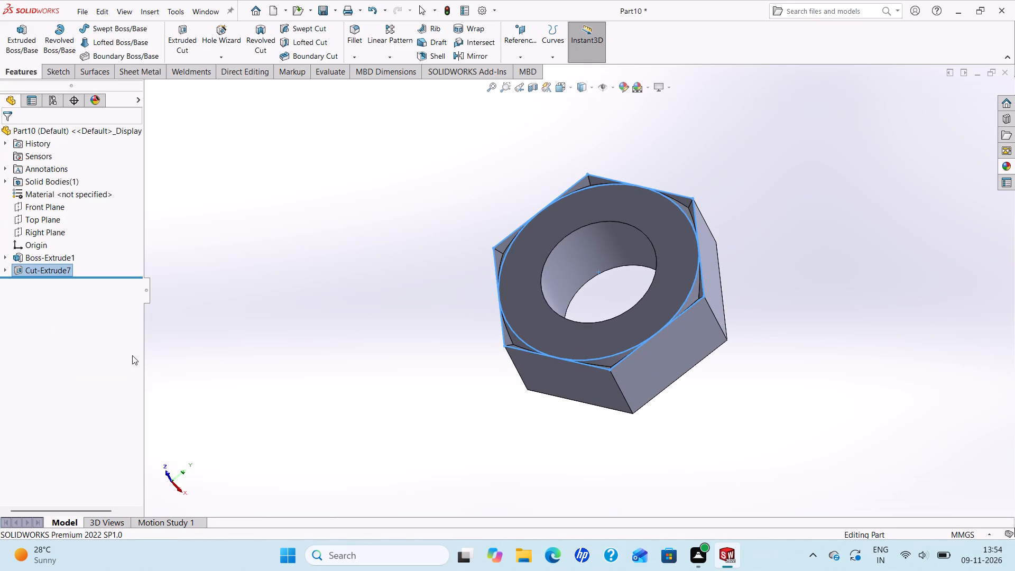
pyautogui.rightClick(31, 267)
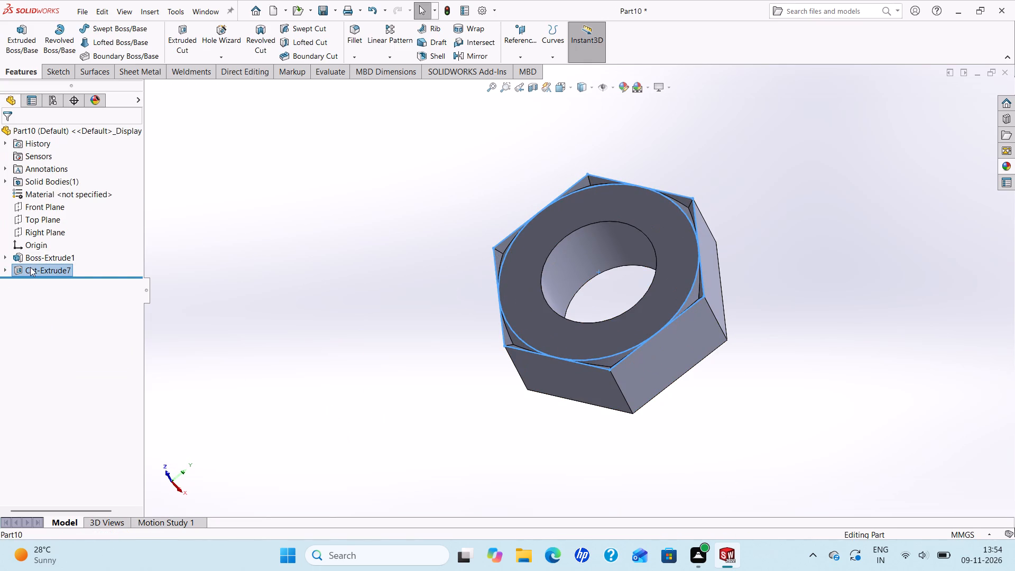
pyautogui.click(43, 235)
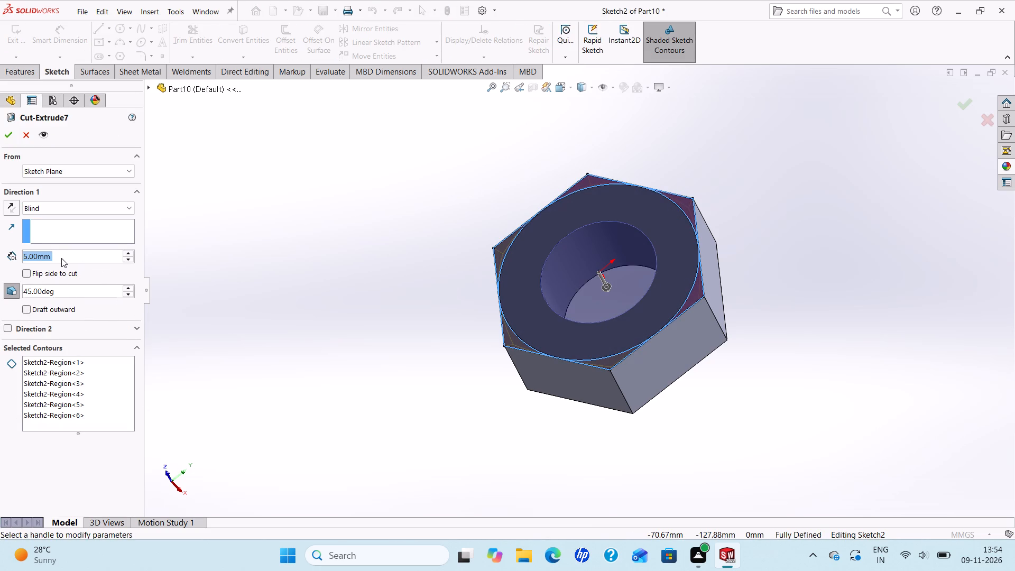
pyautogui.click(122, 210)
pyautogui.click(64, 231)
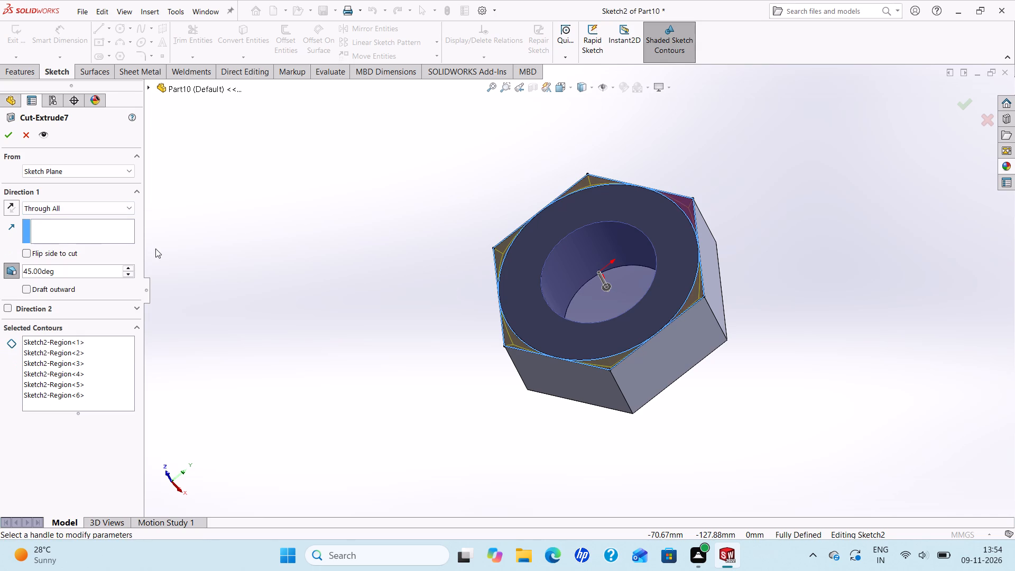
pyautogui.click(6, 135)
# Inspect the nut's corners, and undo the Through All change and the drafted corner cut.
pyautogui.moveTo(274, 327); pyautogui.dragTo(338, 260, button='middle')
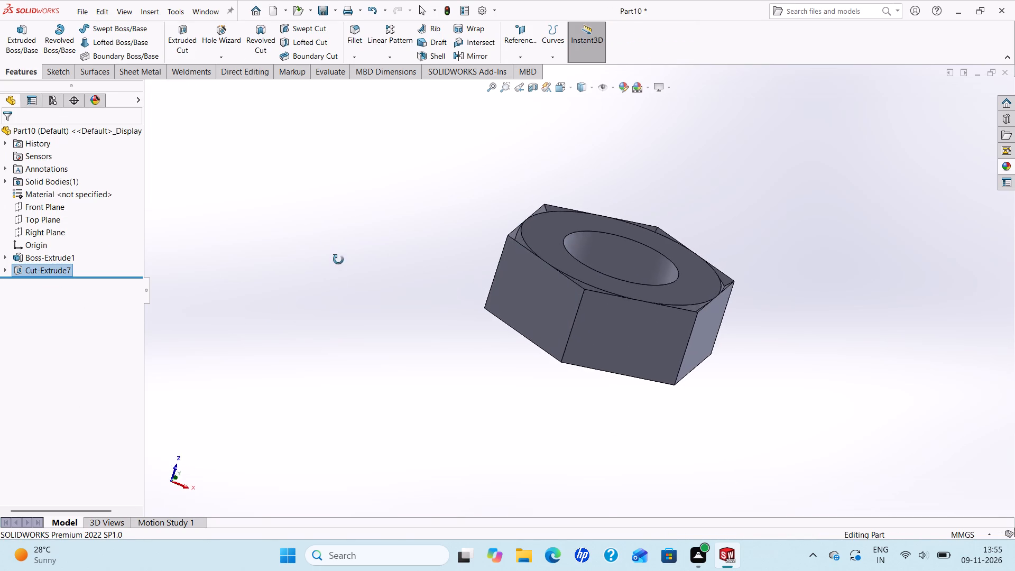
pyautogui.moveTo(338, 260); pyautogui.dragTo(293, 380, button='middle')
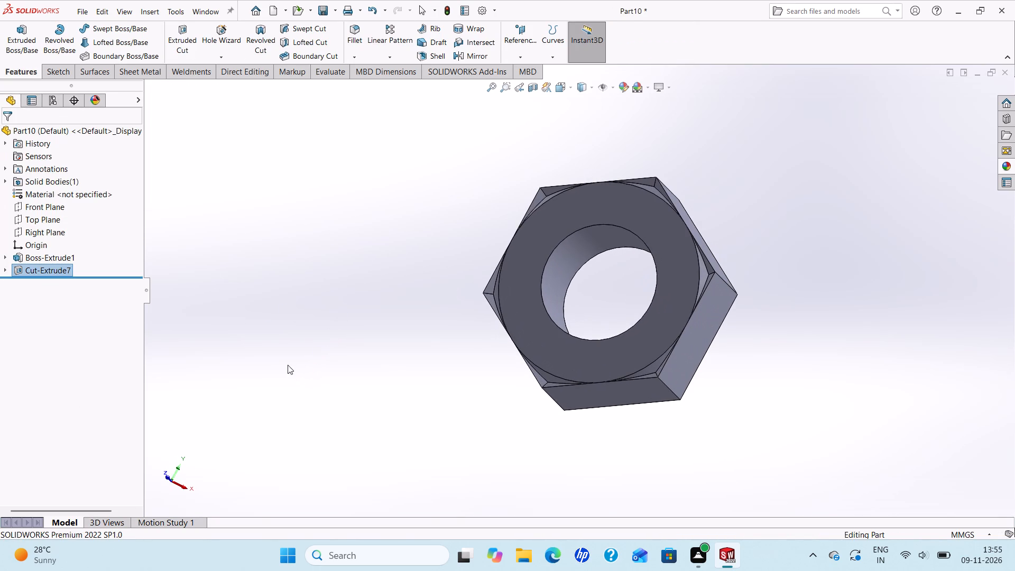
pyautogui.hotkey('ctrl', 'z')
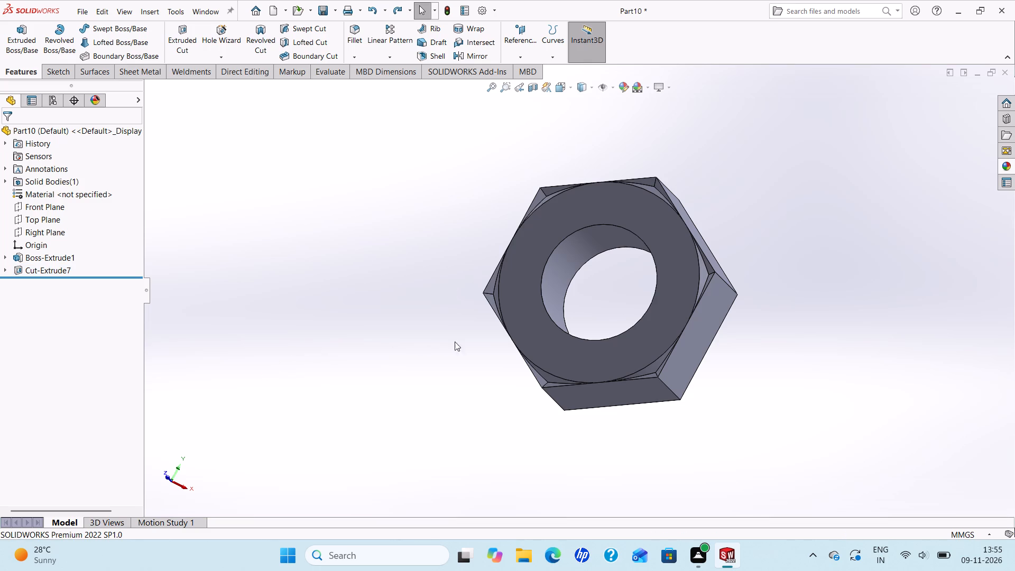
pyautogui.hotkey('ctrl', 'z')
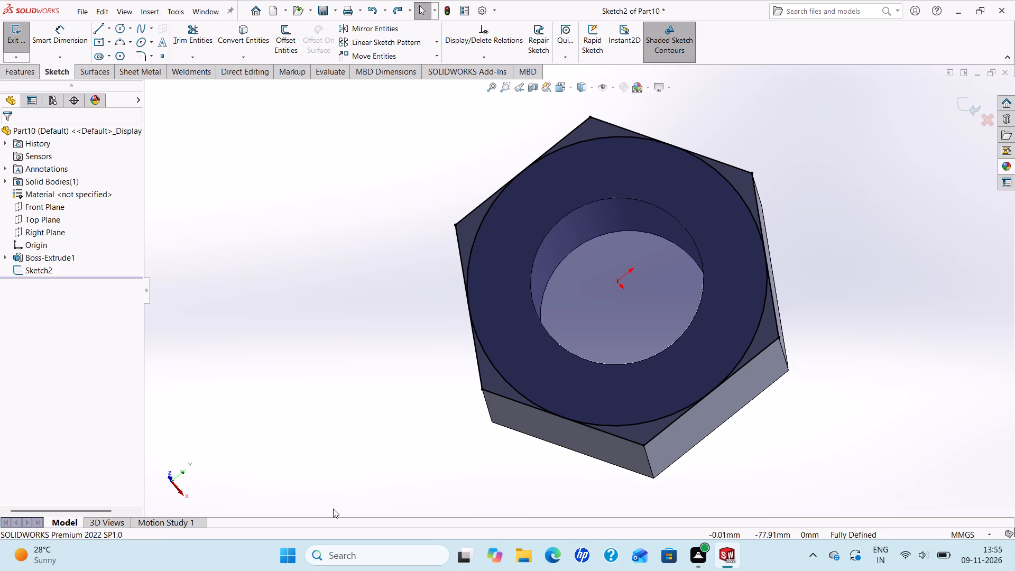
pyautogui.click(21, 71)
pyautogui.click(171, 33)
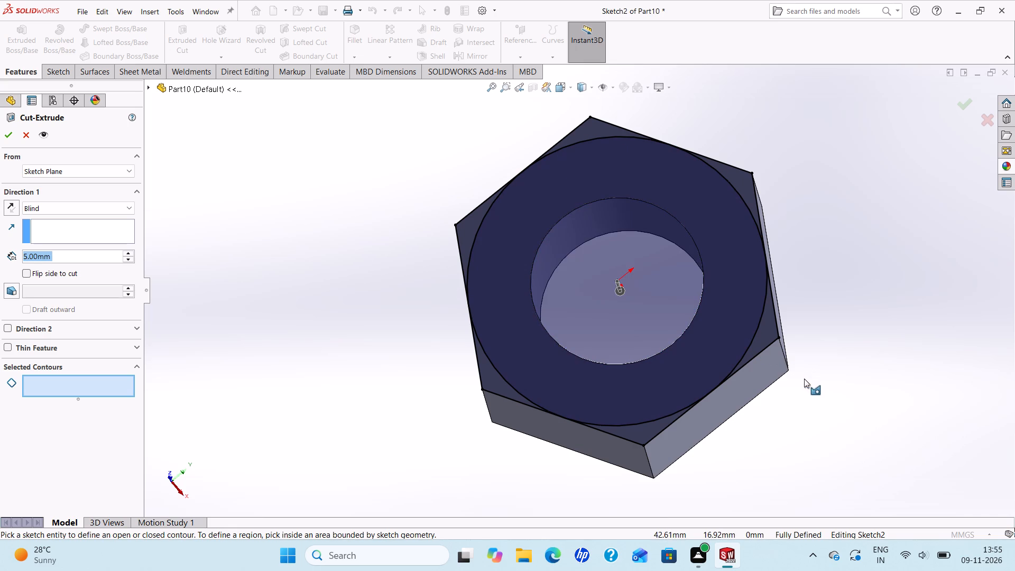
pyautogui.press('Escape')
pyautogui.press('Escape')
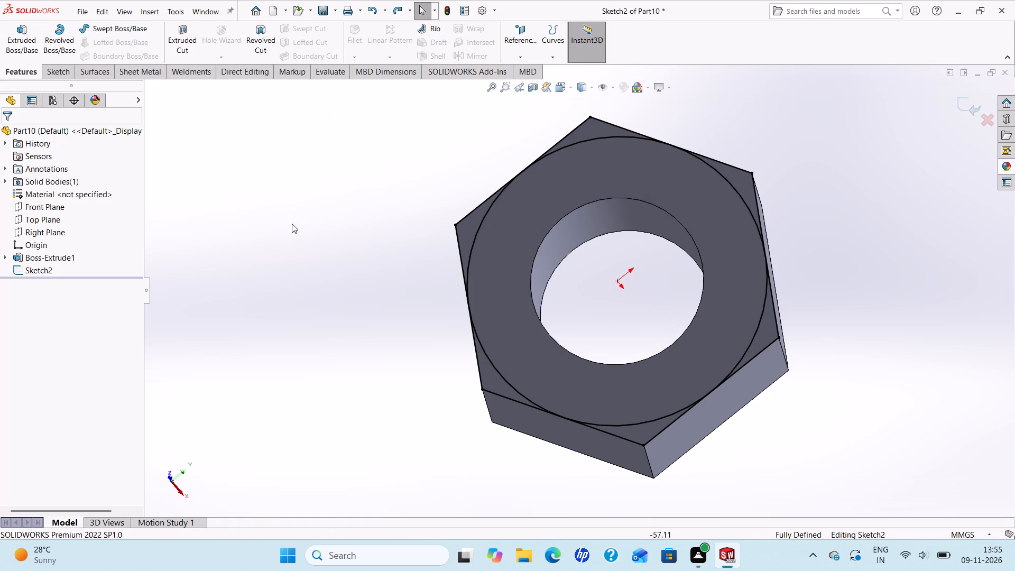
# Undo the last action and exit the sketch containing the tangent circle and hexagon.
pyautogui.moveTo(510, 276); pyautogui.dragTo(450, 294, button='middle')
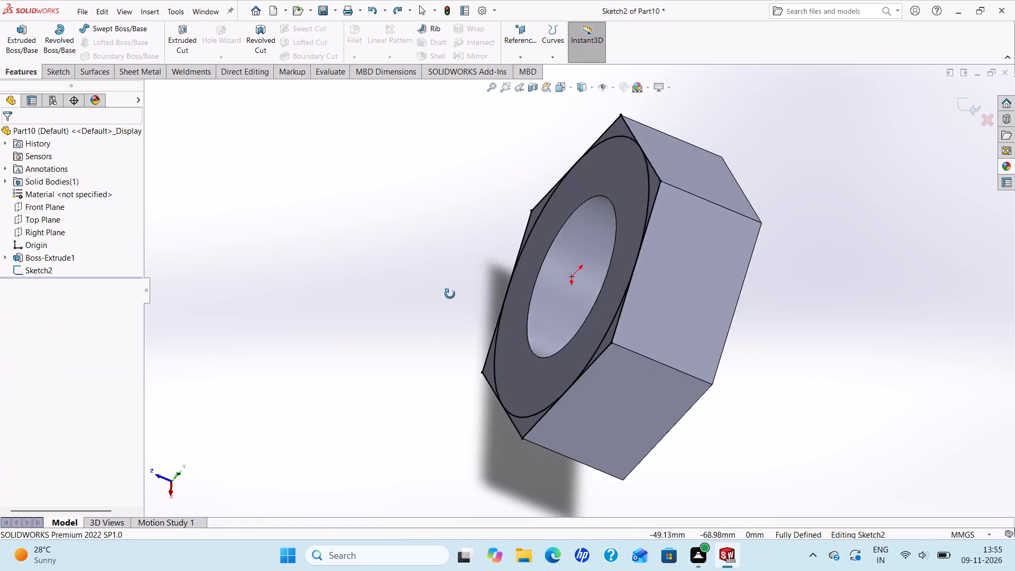
pyautogui.moveTo(450, 294); pyautogui.dragTo(467, 314, button='middle')
pyautogui.hotkey('ctrl', 'z')
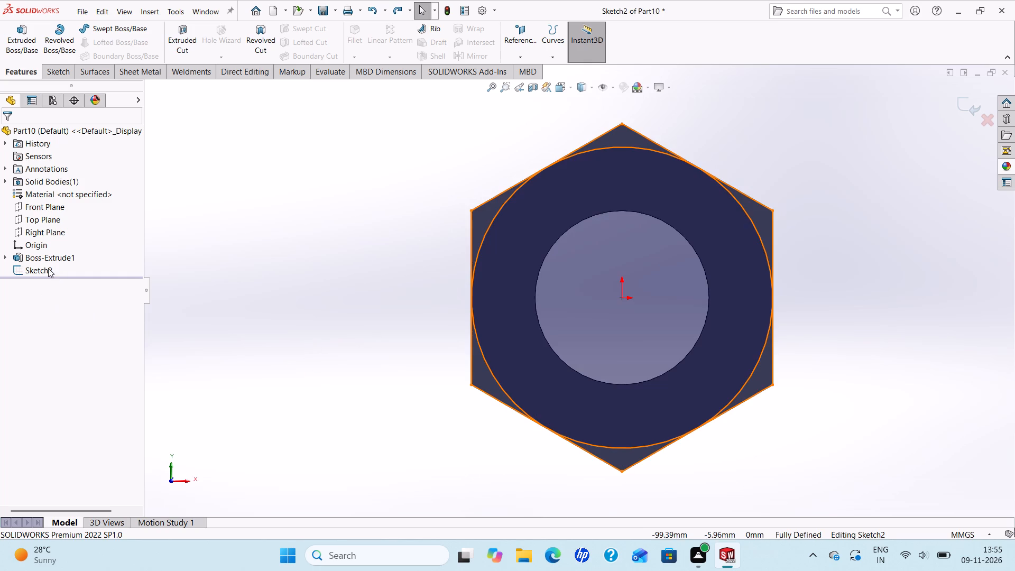
pyautogui.rightClick(47, 268)
pyautogui.press('Escape')
pyautogui.press('Escape')
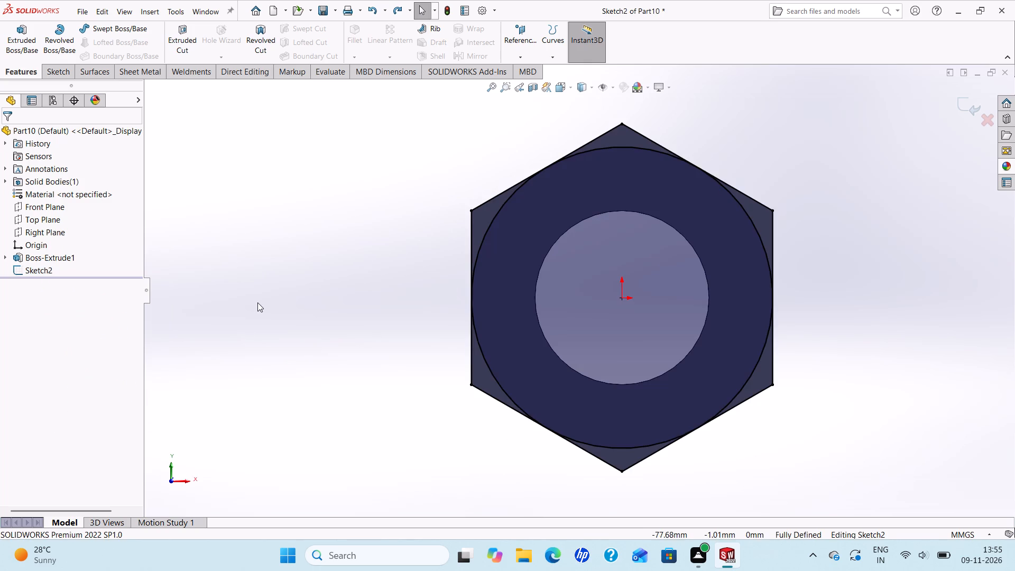
pyautogui.press('Escape')
pyautogui.moveTo(968, 112); pyautogui.dragTo(963, 112)
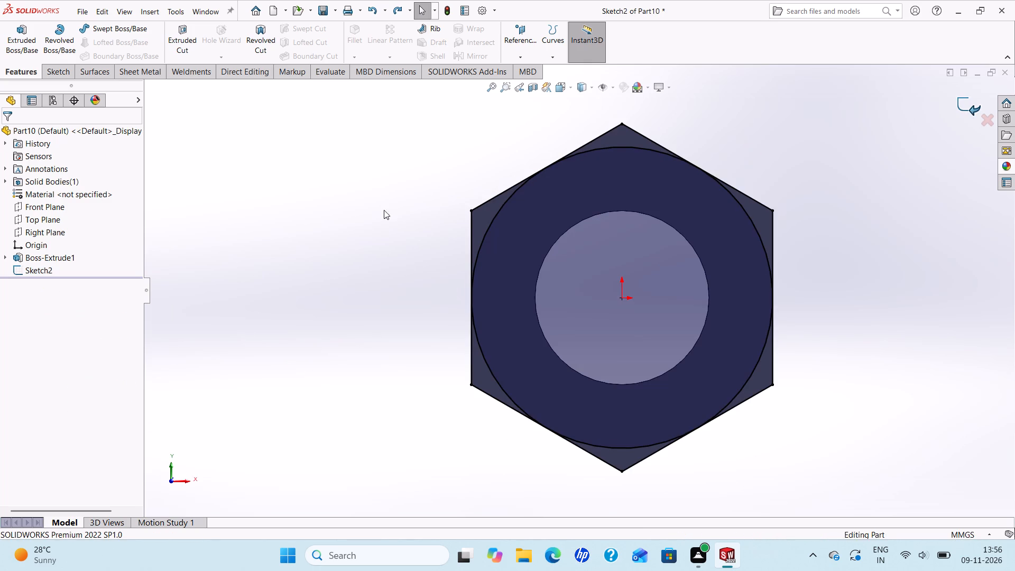
# Delete the leftover sketch with the tangent circle and hexagon from the nut part.
pyautogui.rightClick(53, 271)
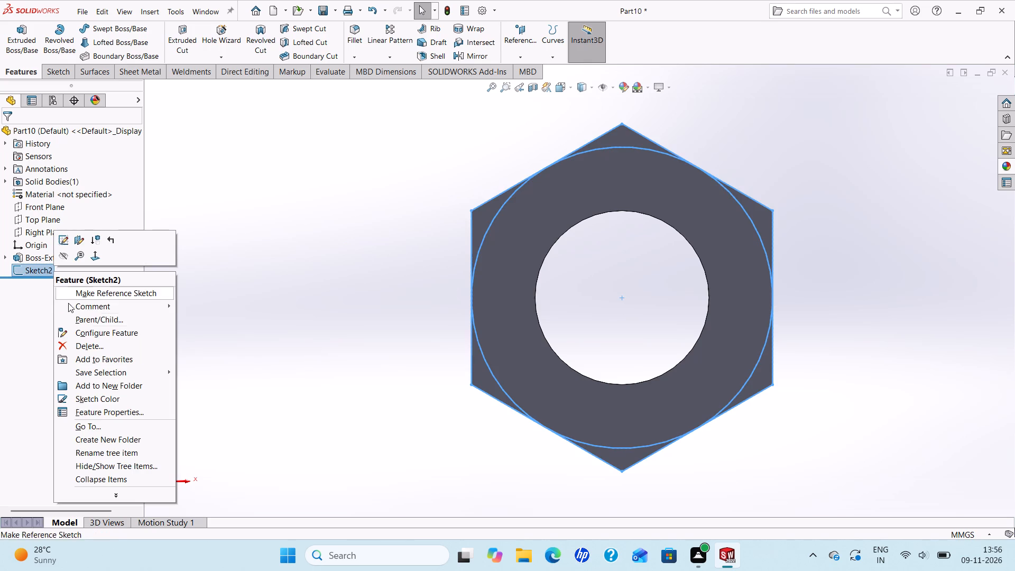
pyautogui.click(89, 348)
pyautogui.click(576, 206)
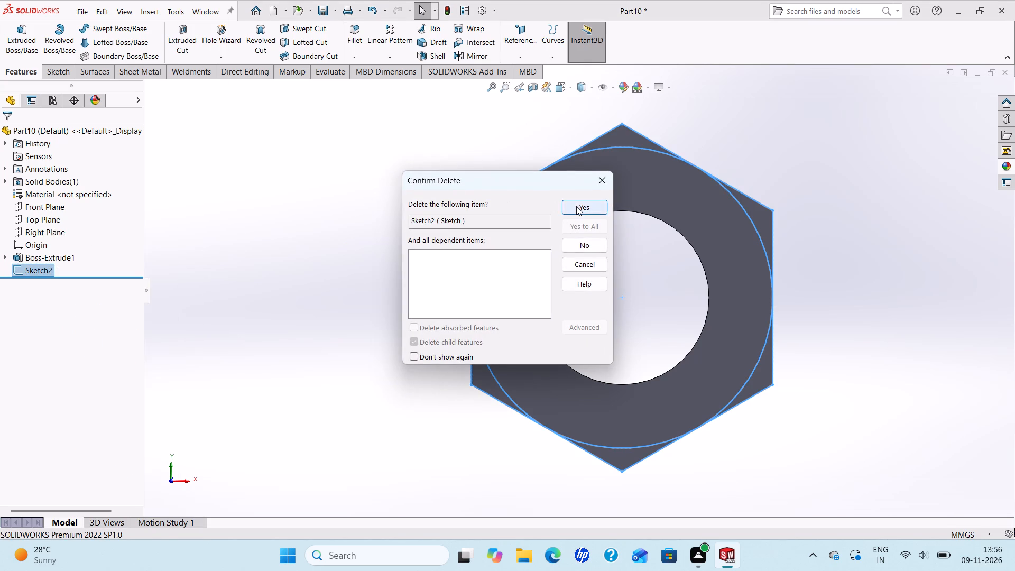
# On the nut's hexagonal end face, sketch a circle centred on the origin with a radius of about 32 mm, reaching the hexagon's sides.
pyautogui.moveTo(467, 247); pyautogui.dragTo(412, 249, button='middle')
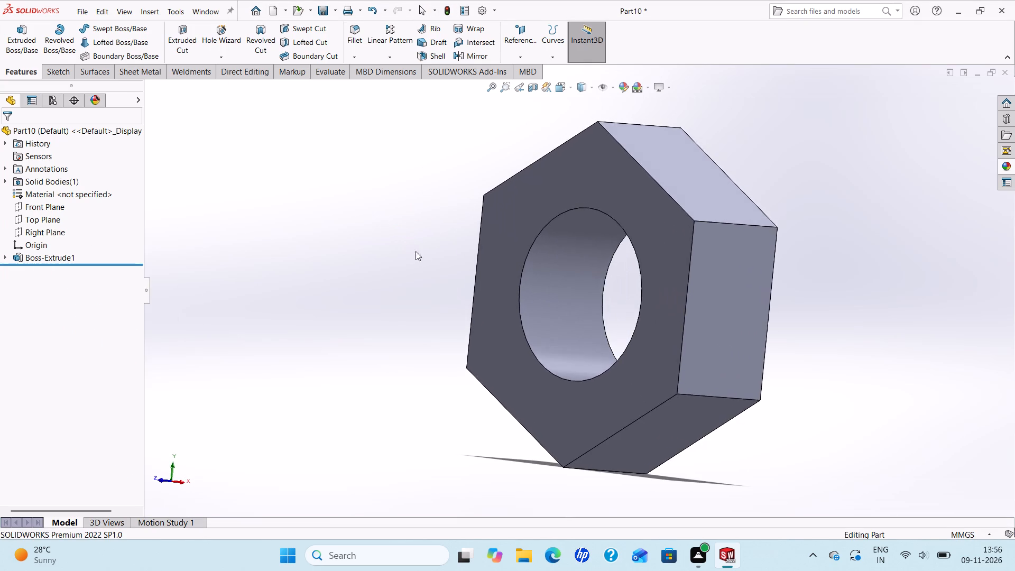
pyautogui.scroll(2, 720, 283)
pyautogui.scroll(-1, 708, 289)
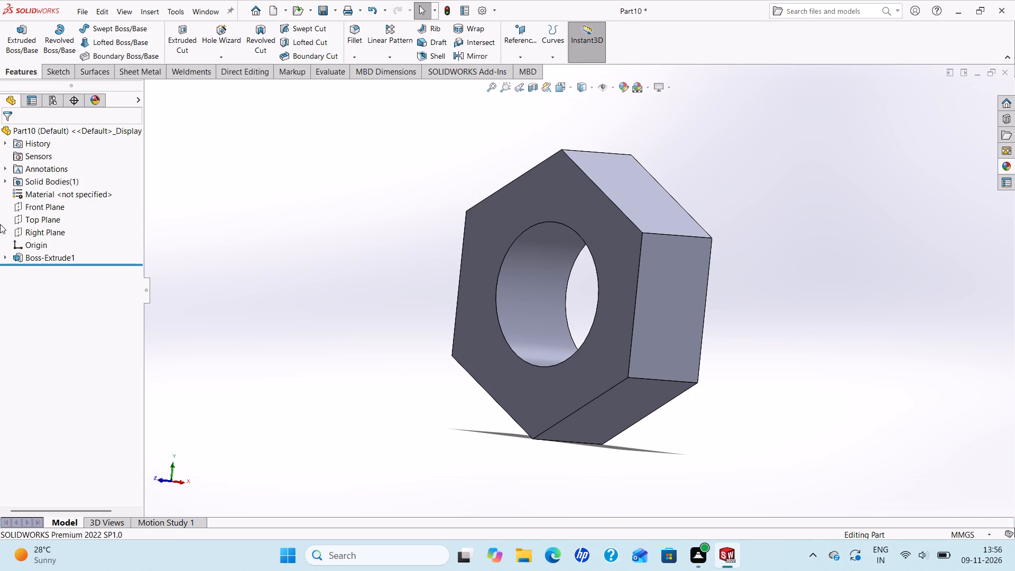
pyautogui.scroll(-1, 491, 334)
pyautogui.moveTo(491, 334); pyautogui.dragTo(506, 343, button='middle')
pyautogui.click(458, 325)
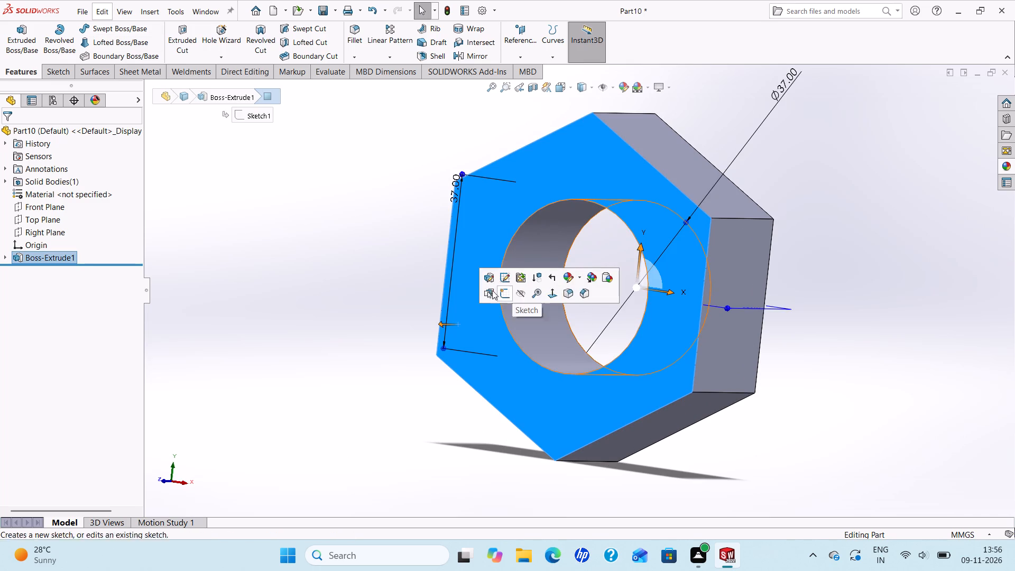
pyautogui.click(506, 287)
pyautogui.scroll(1, 590, 280)
pyautogui.click(114, 31)
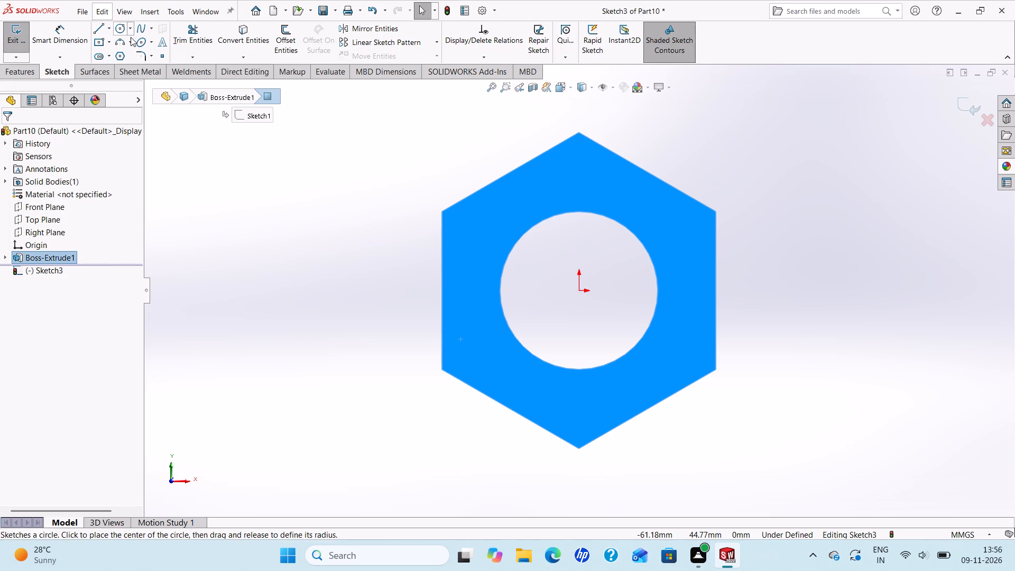
pyautogui.click(578, 291)
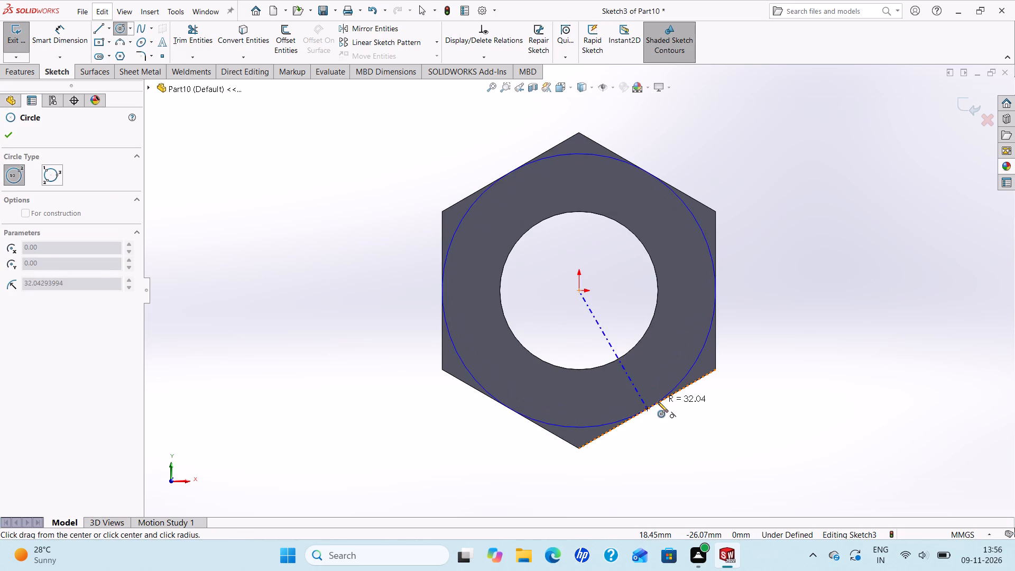
pyautogui.click(658, 404)
pyautogui.rightClick(658, 404)
pyautogui.click(670, 411)
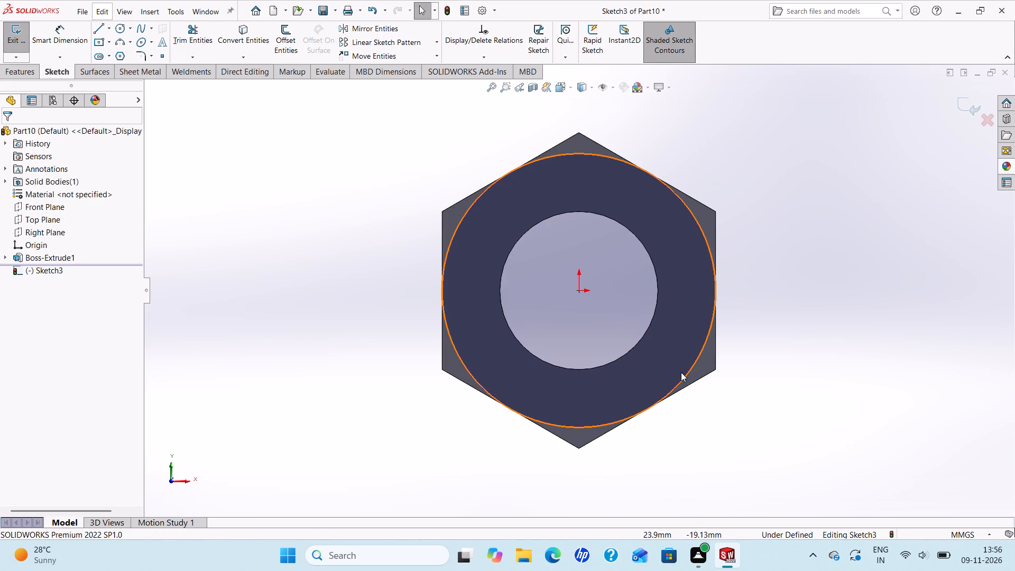
# Make the sketched circle tangent to one straight edge of the nut's hexagon.
pyautogui.keyDown('ctrl'); pyautogui.click(684, 373); pyautogui.keyUp('ctrl')
pyautogui.keyDown('ctrl'); pyautogui.click(685, 392); pyautogui.keyUp('ctrl')
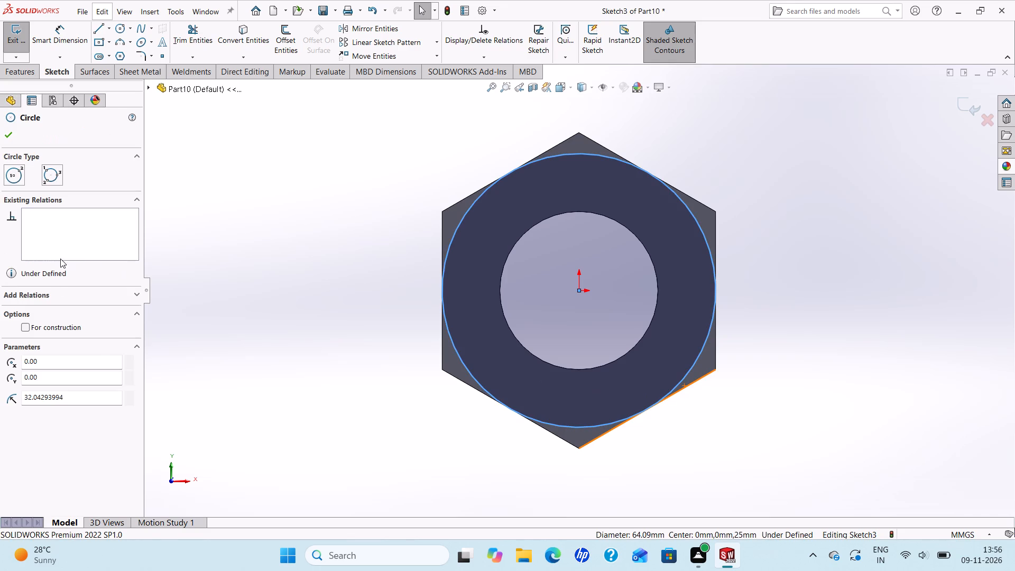
pyautogui.press('Escape')
pyautogui.press('Escape')
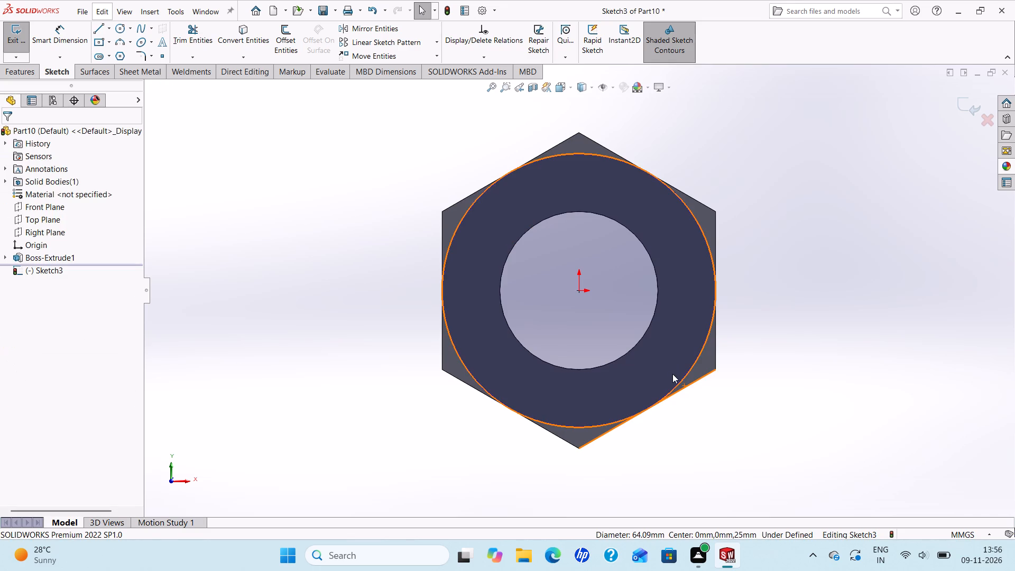
pyautogui.keyDown('ctrl'); pyautogui.click(679, 383); pyautogui.keyUp('ctrl')
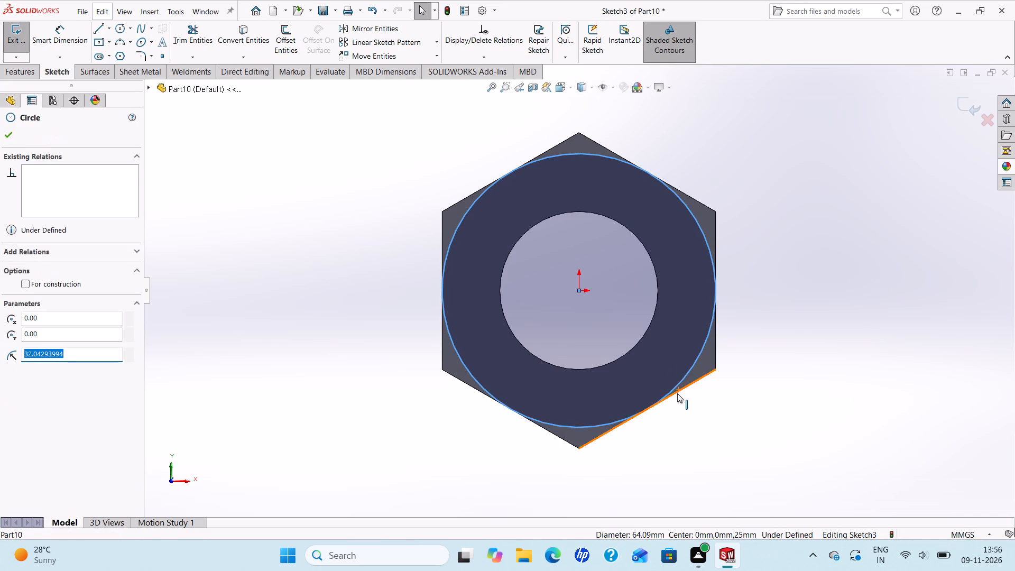
pyautogui.keyDown('ctrl'); pyautogui.click(675, 392); pyautogui.keyUp('ctrl')
pyautogui.press('Escape')
pyautogui.press('Escape')
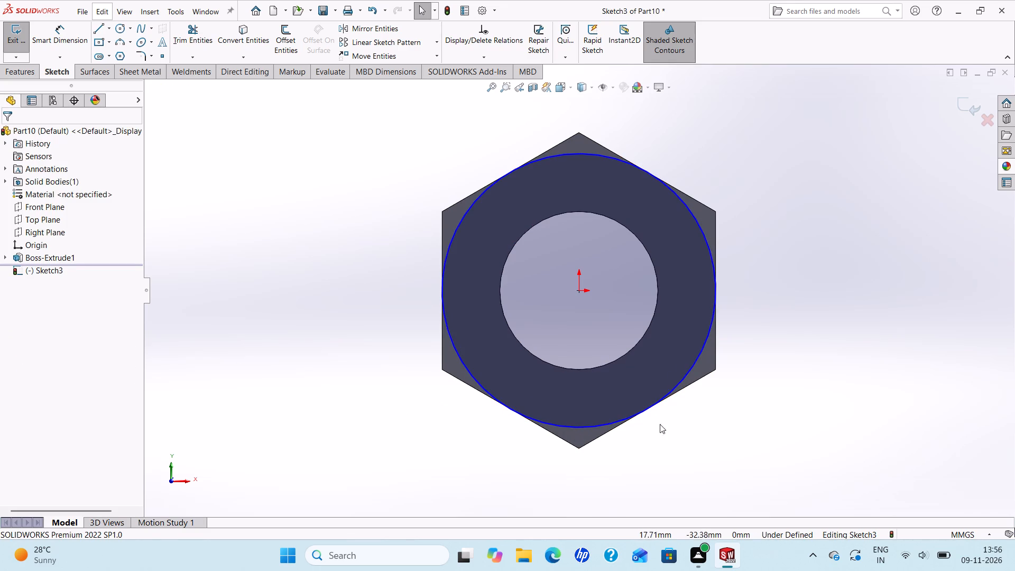
pyautogui.keyDown('ctrl'); pyautogui.click(691, 385); pyautogui.keyUp('ctrl')
pyautogui.keyDown('ctrl'); pyautogui.click(685, 377); pyautogui.keyUp('ctrl')
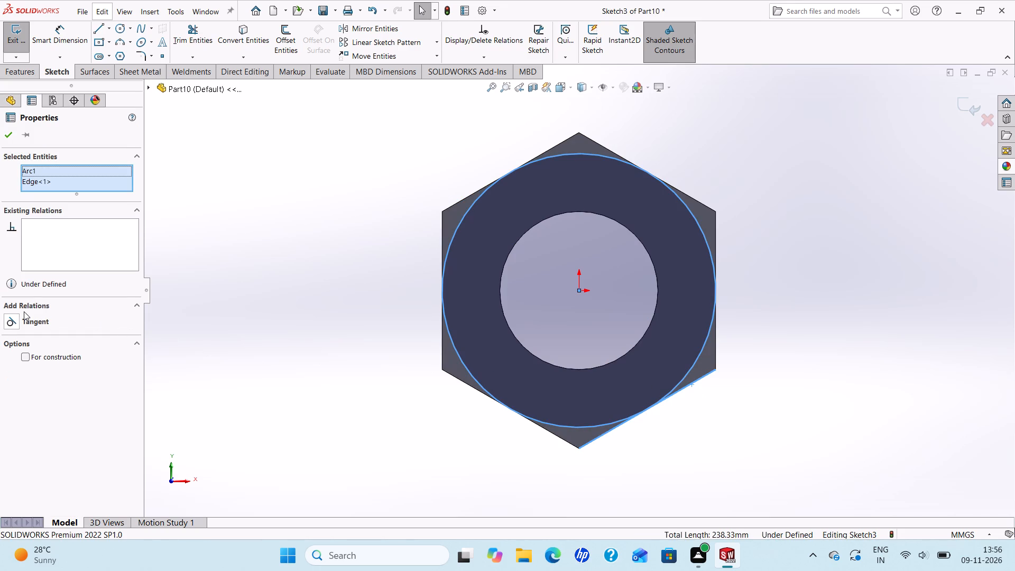
pyautogui.click(12, 319)
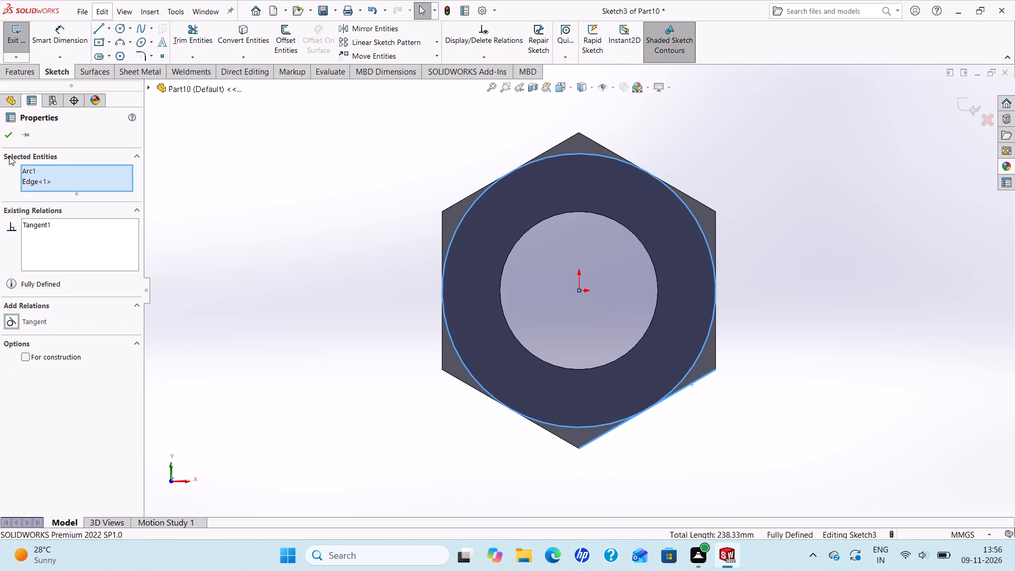
pyautogui.click(5, 134)
# Cut the nut's corners outside the circle with a 5 mm blind extruded cut, side to cut flipped, and 45° draft.
pyautogui.click(25, 69)
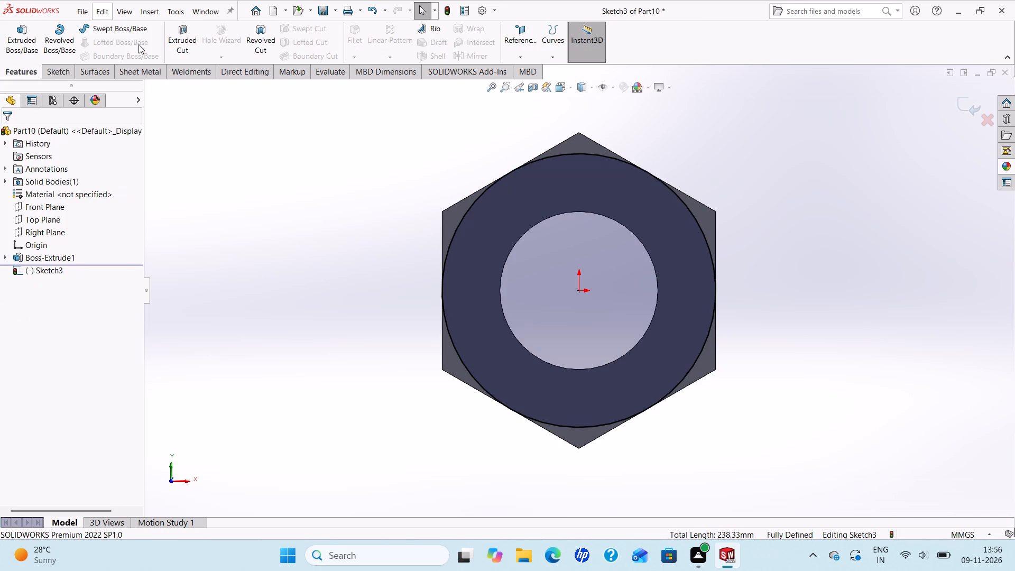
pyautogui.click(179, 33)
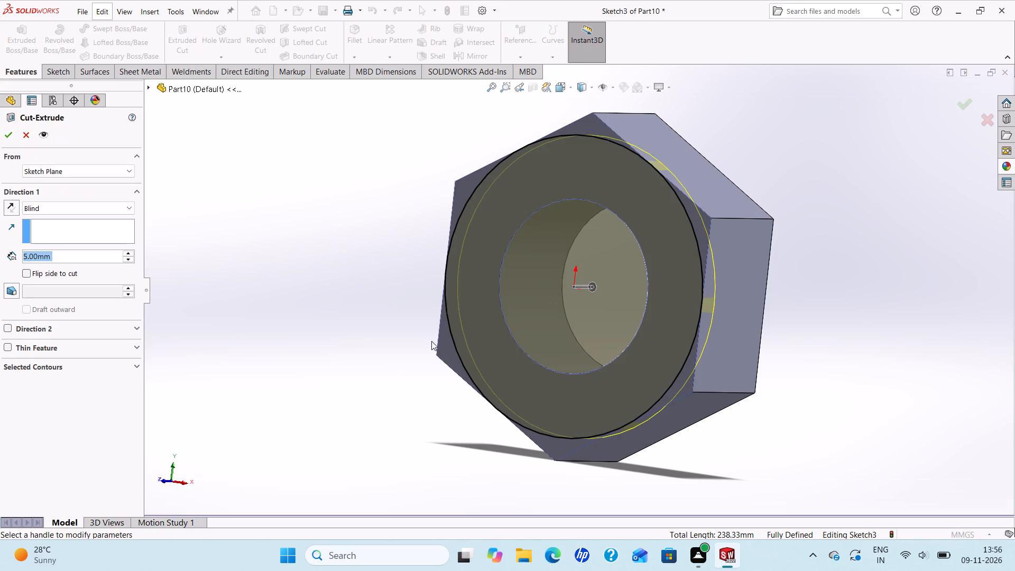
pyautogui.moveTo(408, 362); pyautogui.dragTo(421, 362, button='middle')
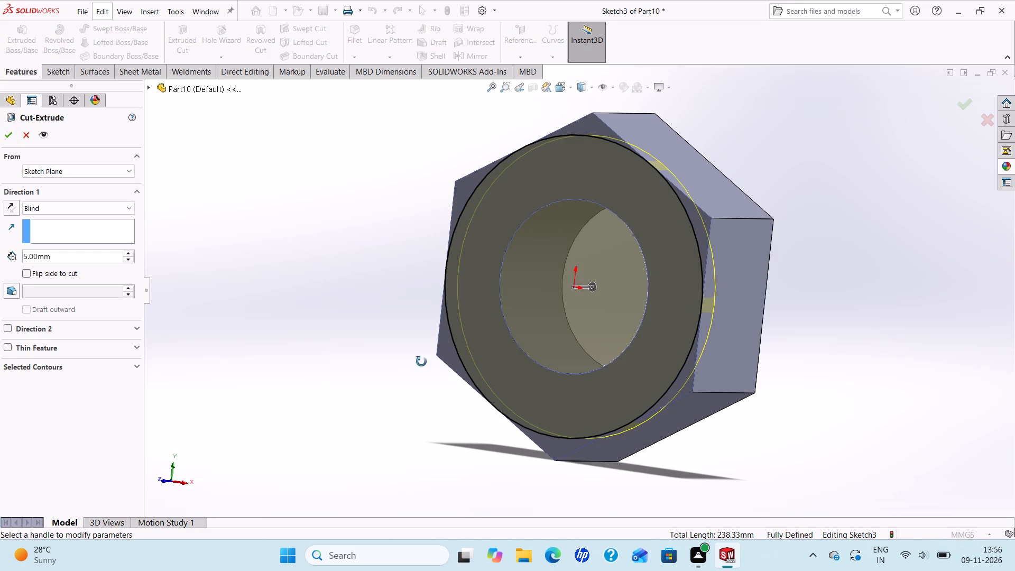
pyautogui.moveTo(421, 362); pyautogui.dragTo(437, 363, button='middle')
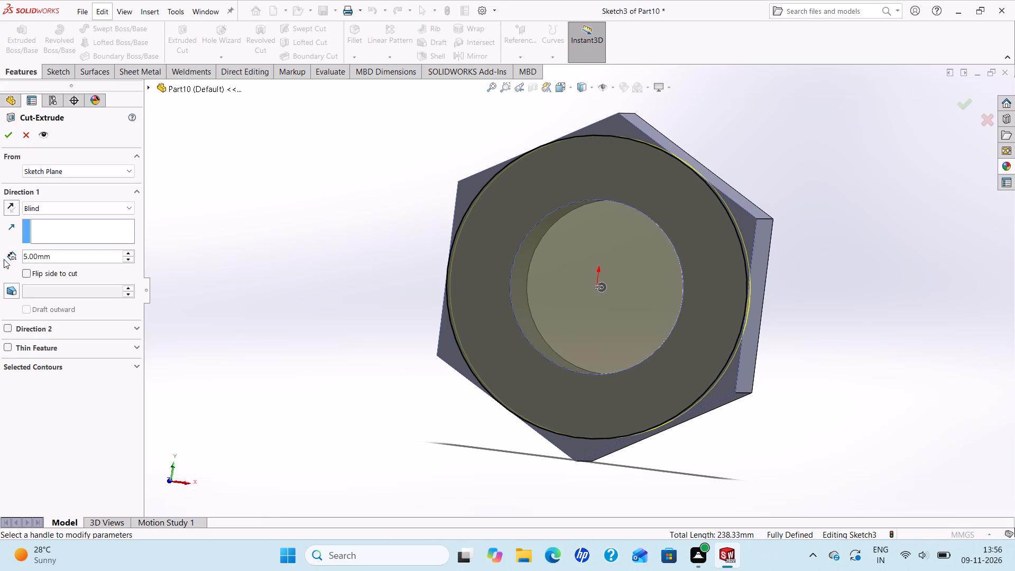
pyautogui.click(31, 270)
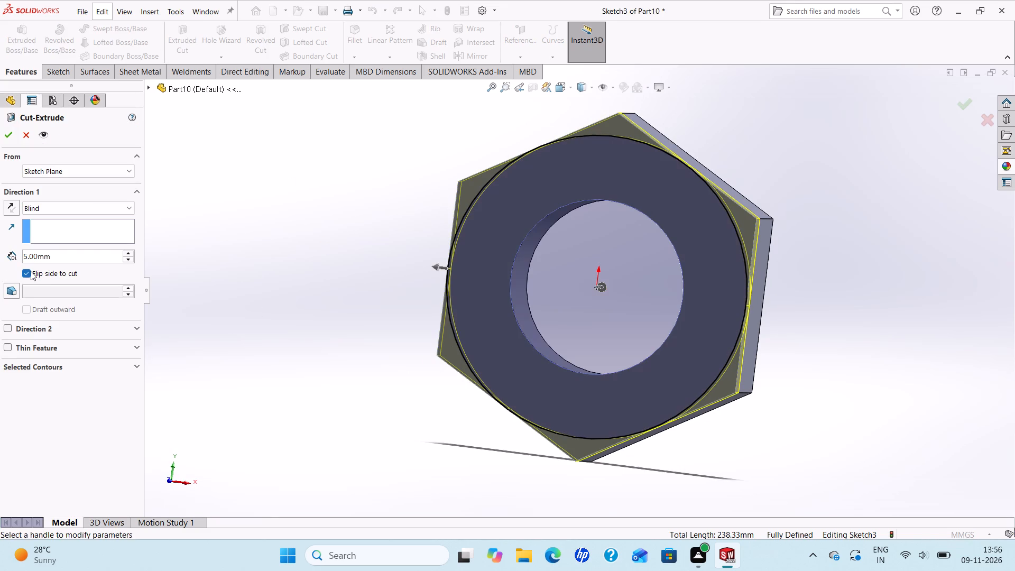
pyautogui.click(10, 289)
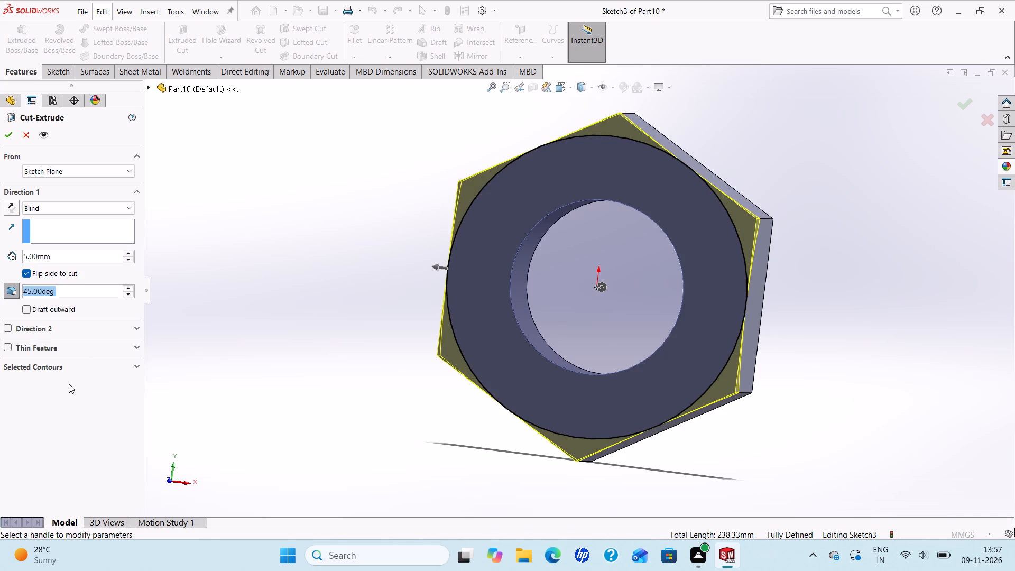
pyautogui.moveTo(253, 364); pyautogui.dragTo(267, 328, button='middle')
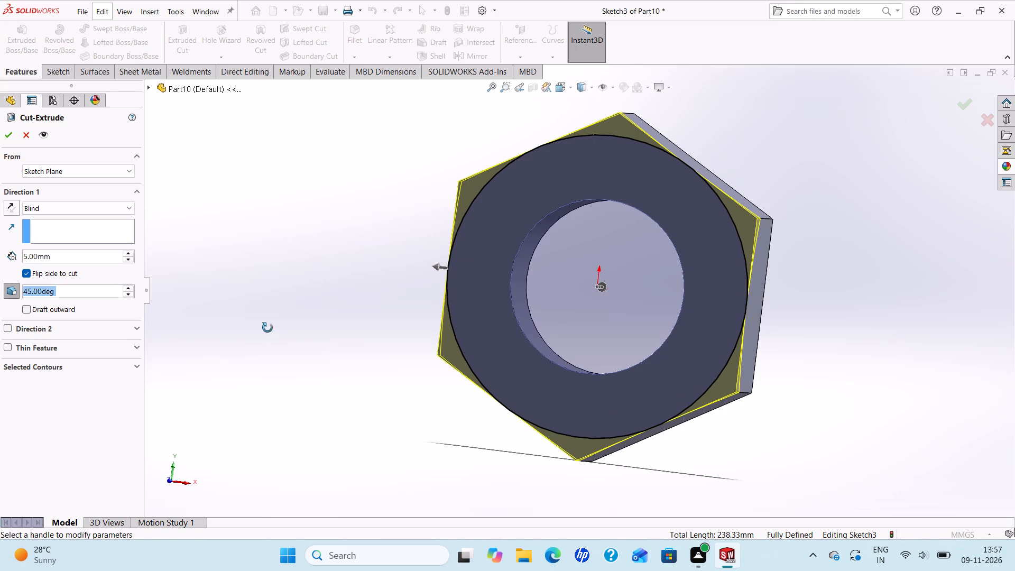
pyautogui.moveTo(267, 328); pyautogui.dragTo(272, 272, button='middle')
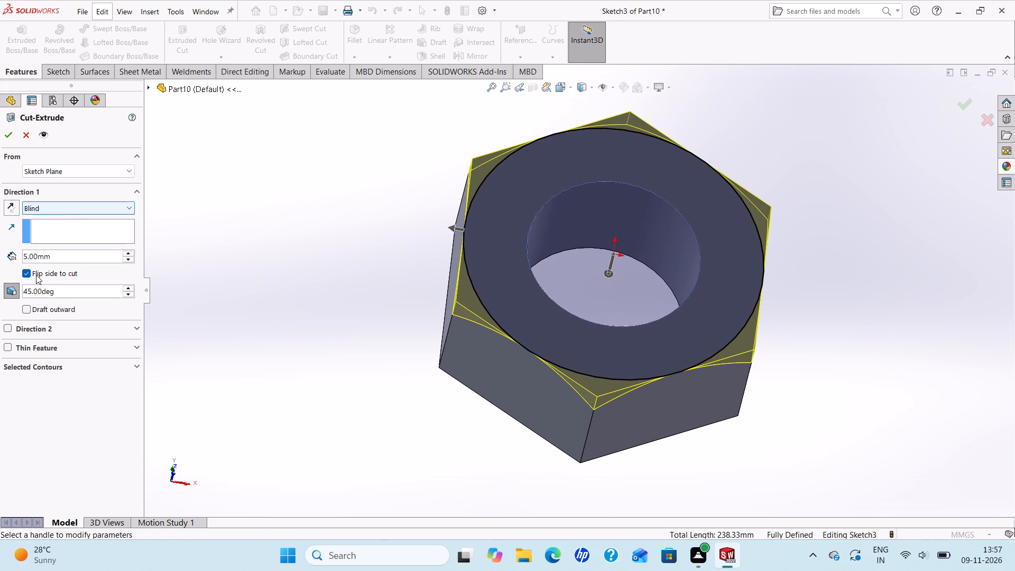
pyautogui.moveTo(54, 255); pyautogui.dragTo(0, 248)
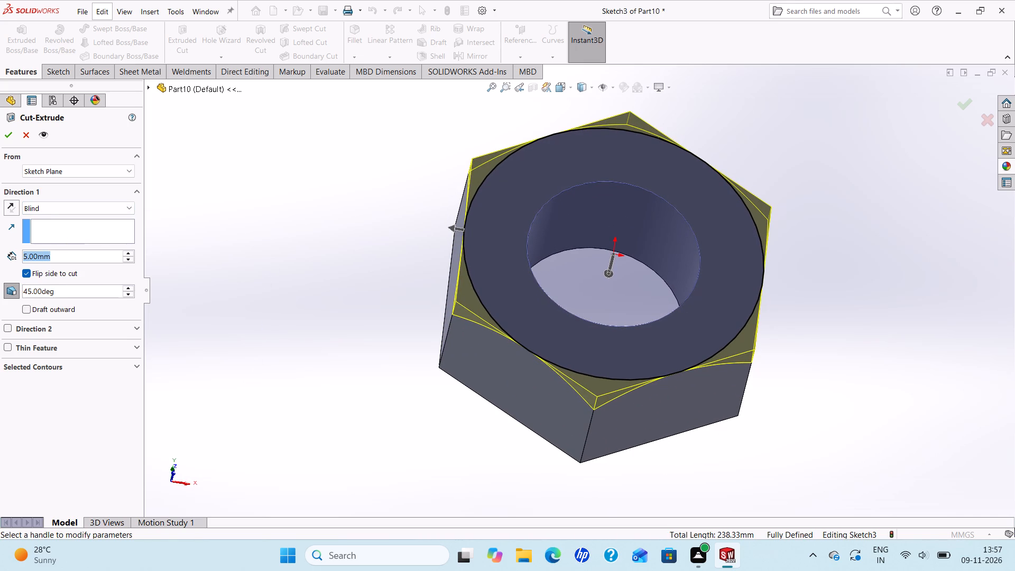
pyautogui.moveTo(0, 248); pyautogui.dragTo(0, 247)
pyautogui.click(7, 132)
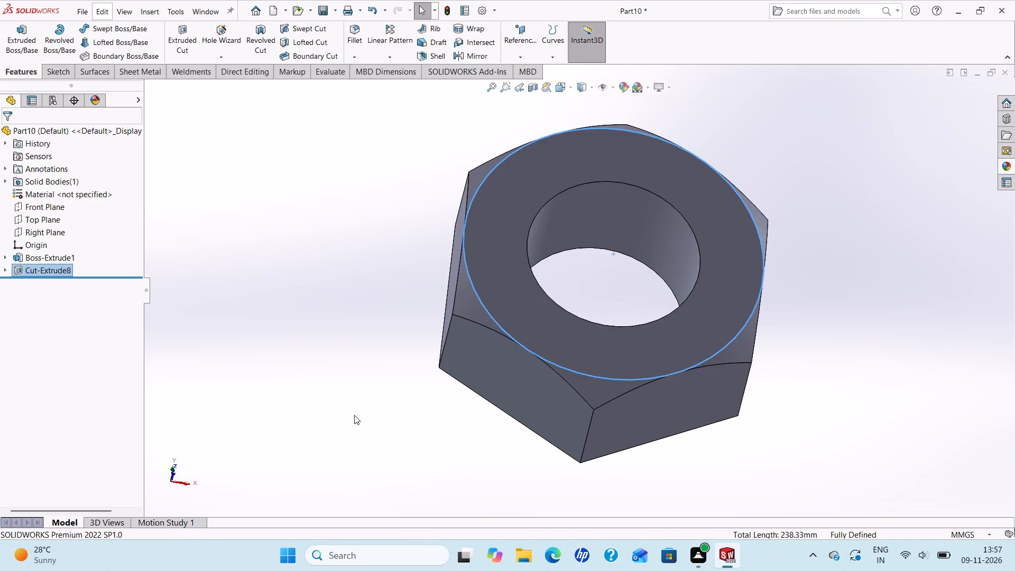
# Examine the nut's chamfered corners, side faces and opposite end from several angles.
pyautogui.moveTo(354, 415); pyautogui.dragTo(319, 345, button='middle')
pyautogui.press('Escape')
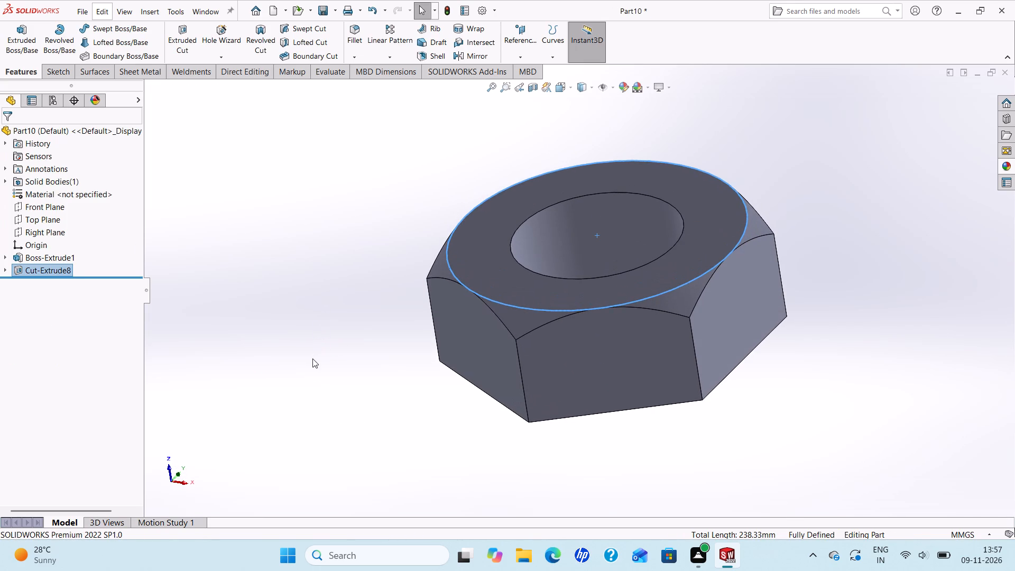
pyautogui.moveTo(559, 374); pyautogui.dragTo(498, 476, button='middle')
pyautogui.scroll(-2, 766, 317)
pyautogui.moveTo(643, 367); pyautogui.dragTo(641, 186, button='middle')
pyautogui.scroll(3, 605, 348)
pyautogui.moveTo(579, 375); pyautogui.dragTo(579, 375, button='middle')
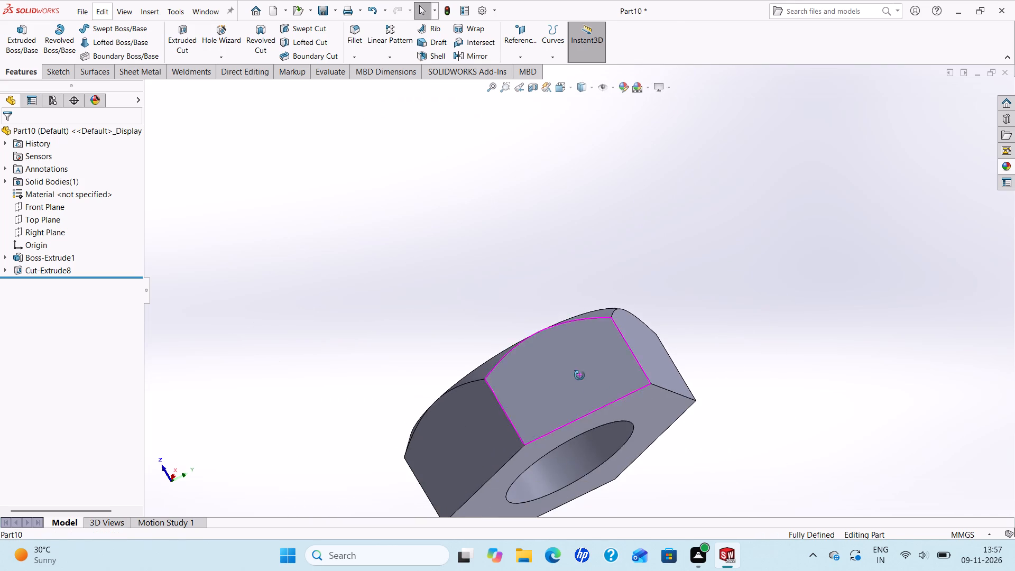
pyautogui.moveTo(579, 375); pyautogui.dragTo(664, 426, button='middle')
pyautogui.scroll(1, 665, 425)
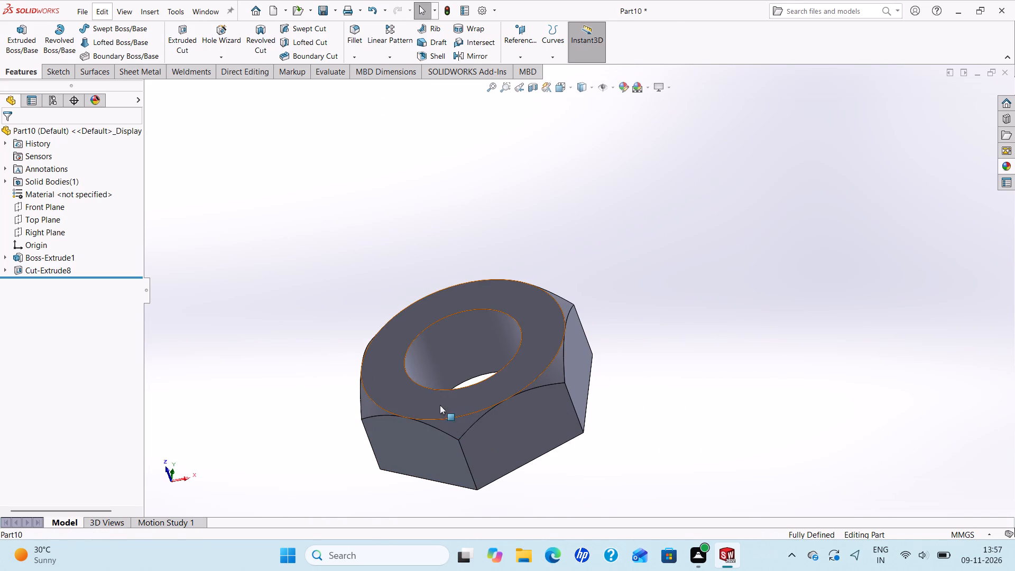
pyautogui.scroll(2, 270, 353)
pyautogui.scroll(-1, 429, 408)
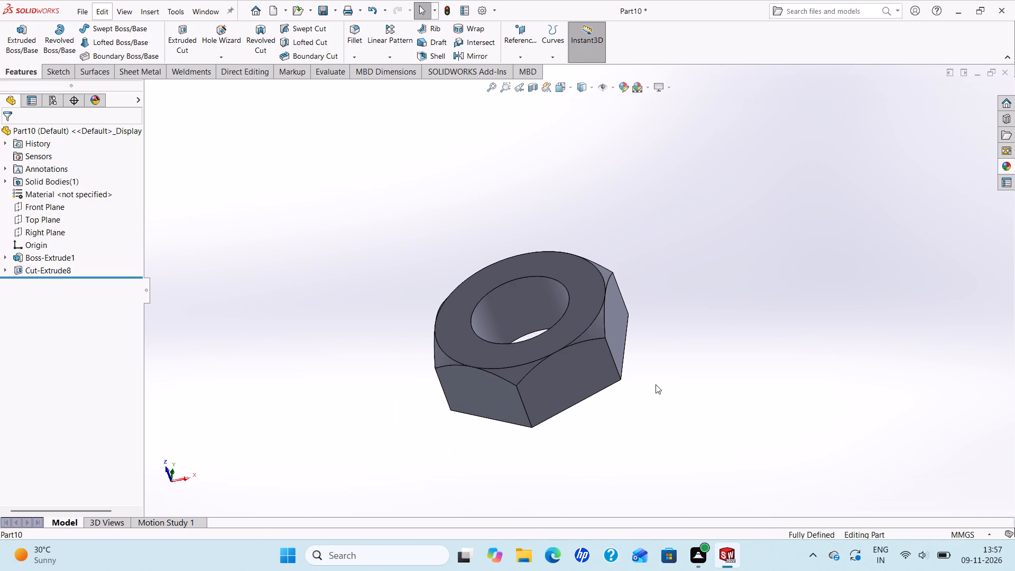
pyautogui.moveTo(650, 377); pyautogui.dragTo(322, 386, button='middle')
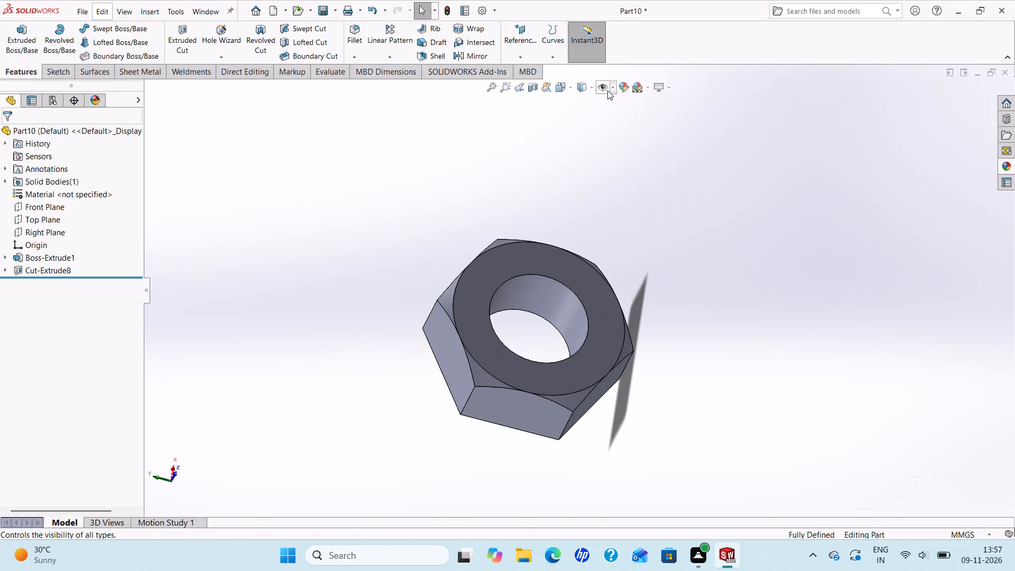
# Assign the medium grey swatch from the standard colour palette to the whole nut part.
pyautogui.click(619, 84)
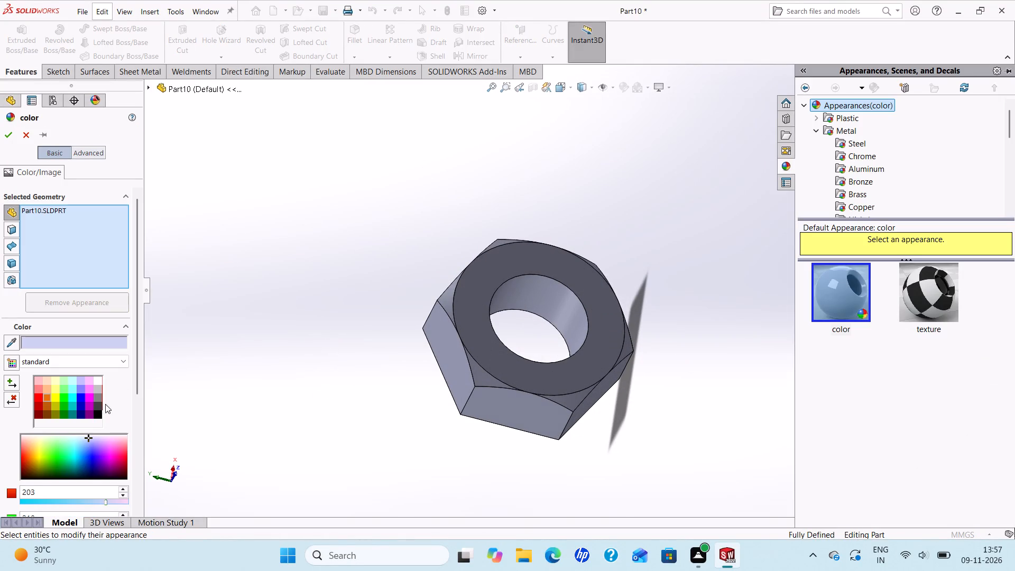
pyautogui.click(98, 397)
pyautogui.moveTo(705, 387); pyautogui.dragTo(659, 398, button='middle')
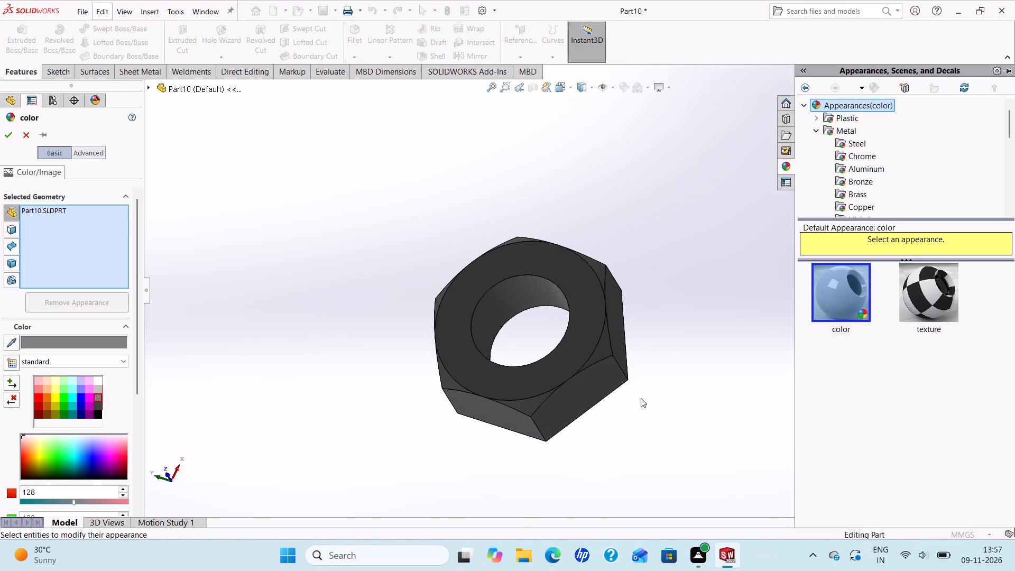
pyautogui.click(605, 383)
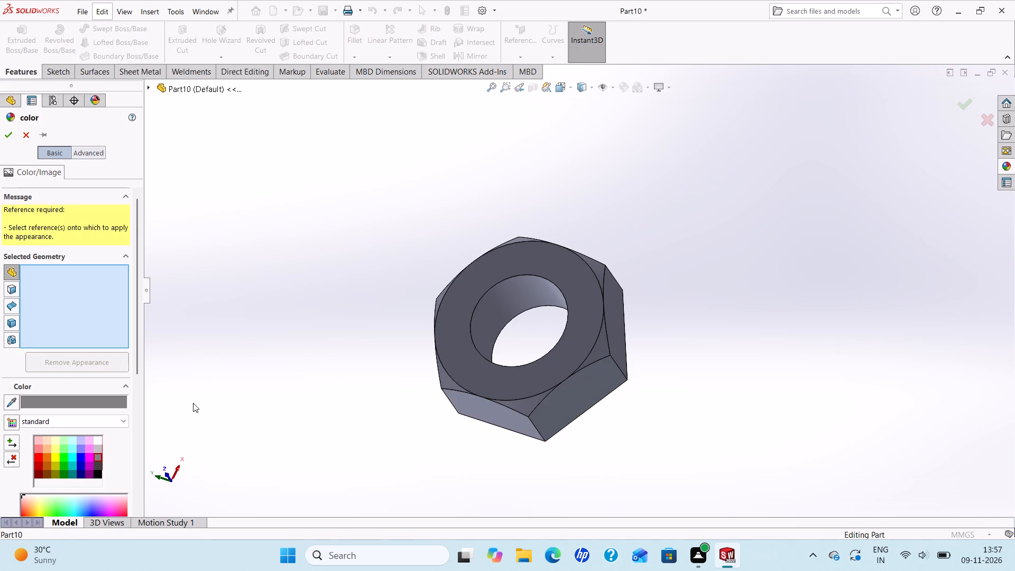
pyautogui.click(99, 458)
pyautogui.click(490, 389)
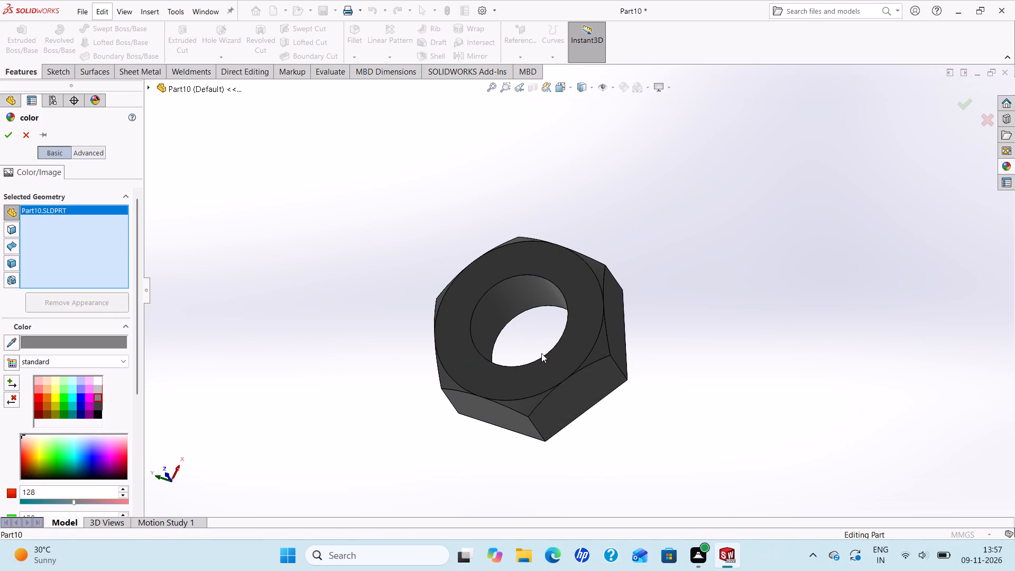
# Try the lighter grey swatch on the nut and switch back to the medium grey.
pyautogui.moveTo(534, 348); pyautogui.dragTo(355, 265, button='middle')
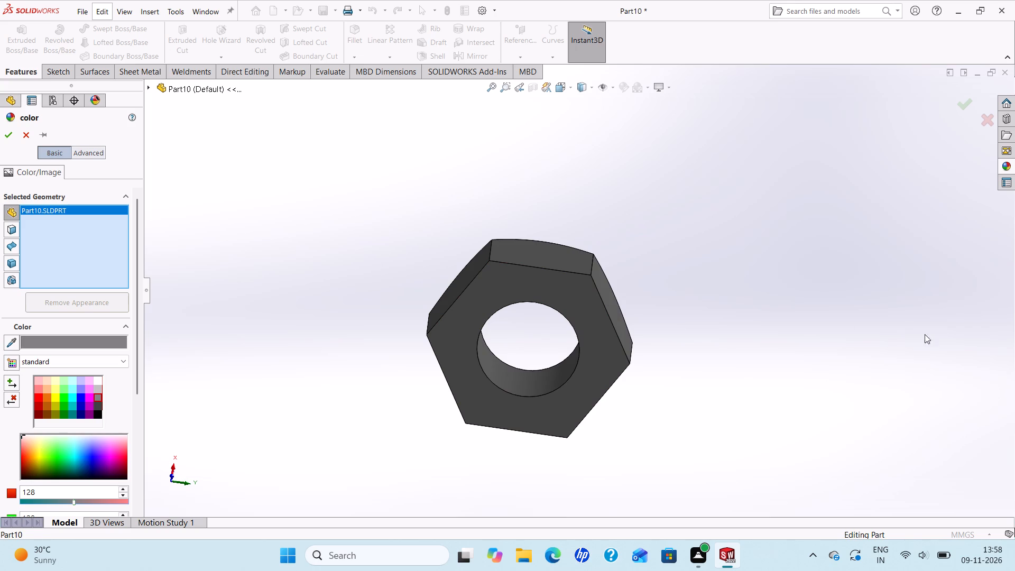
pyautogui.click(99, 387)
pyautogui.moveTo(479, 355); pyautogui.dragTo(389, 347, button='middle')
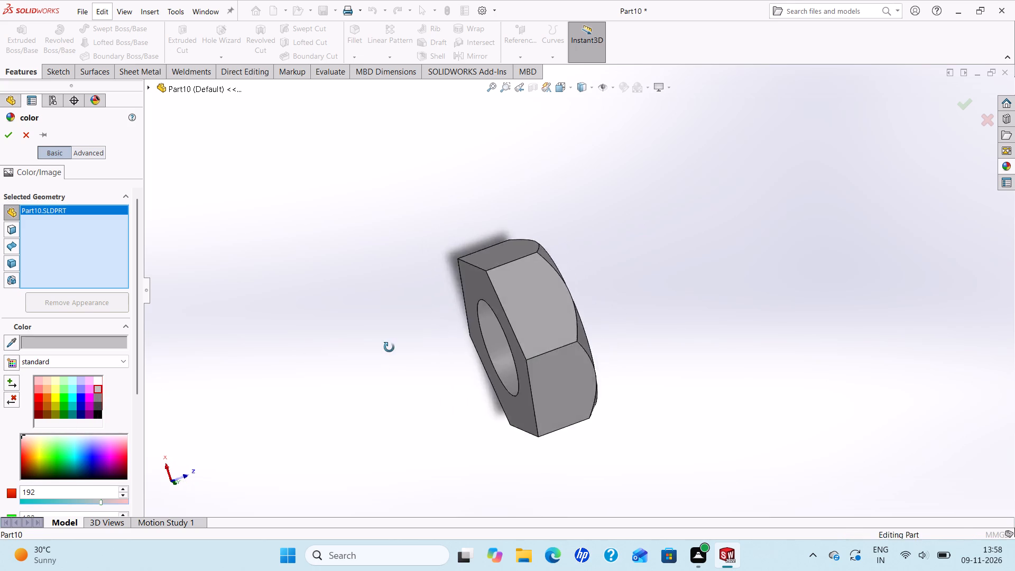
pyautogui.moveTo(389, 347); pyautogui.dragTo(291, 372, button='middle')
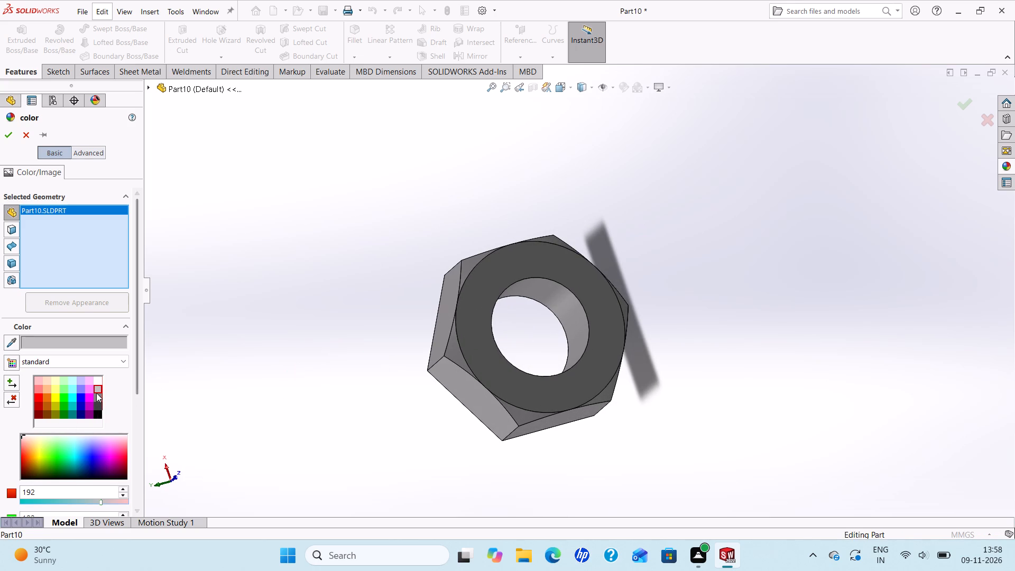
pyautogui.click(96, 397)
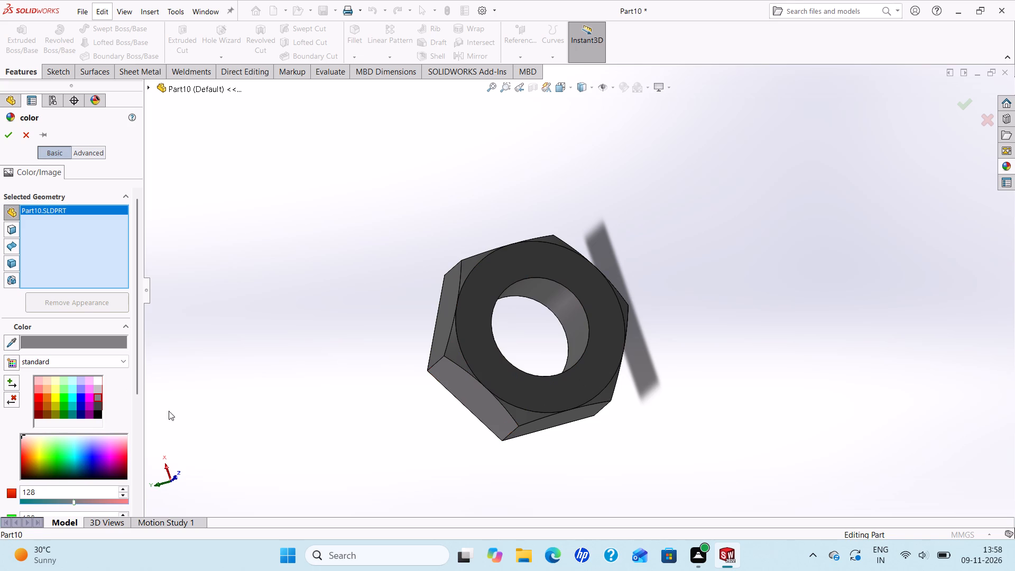
# Reselect the whole nut part as the colour target and apply the medium grey appearance from the standard palette.
pyautogui.moveTo(345, 282); pyautogui.dragTo(463, 306, button='middle')
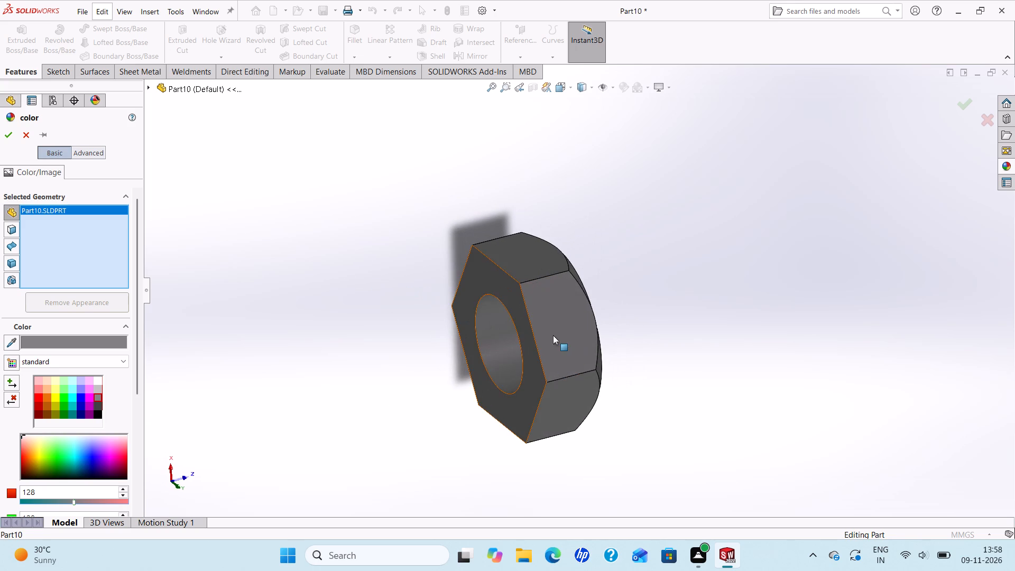
pyautogui.click(561, 337)
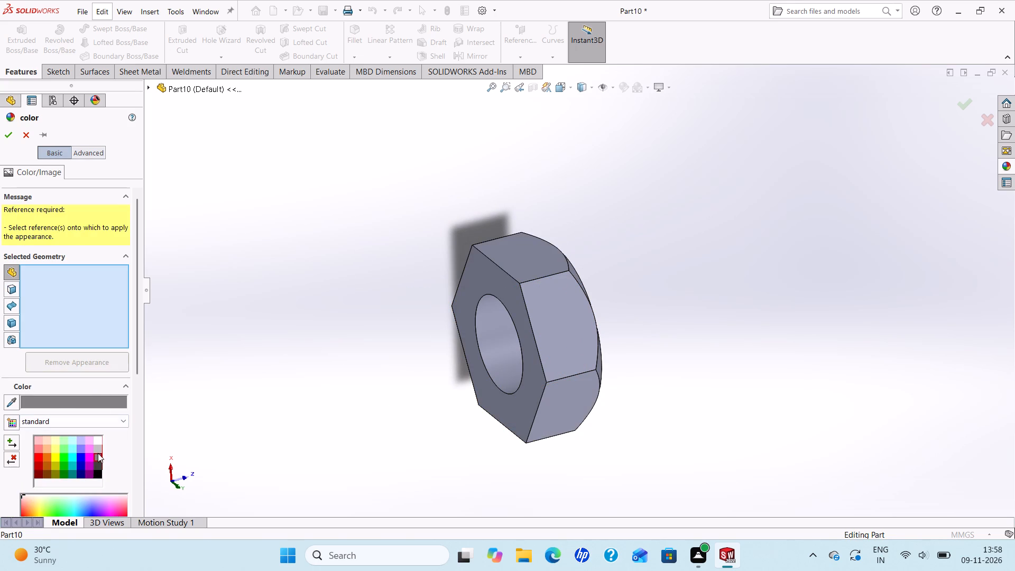
pyautogui.click(98, 459)
pyautogui.click(99, 459)
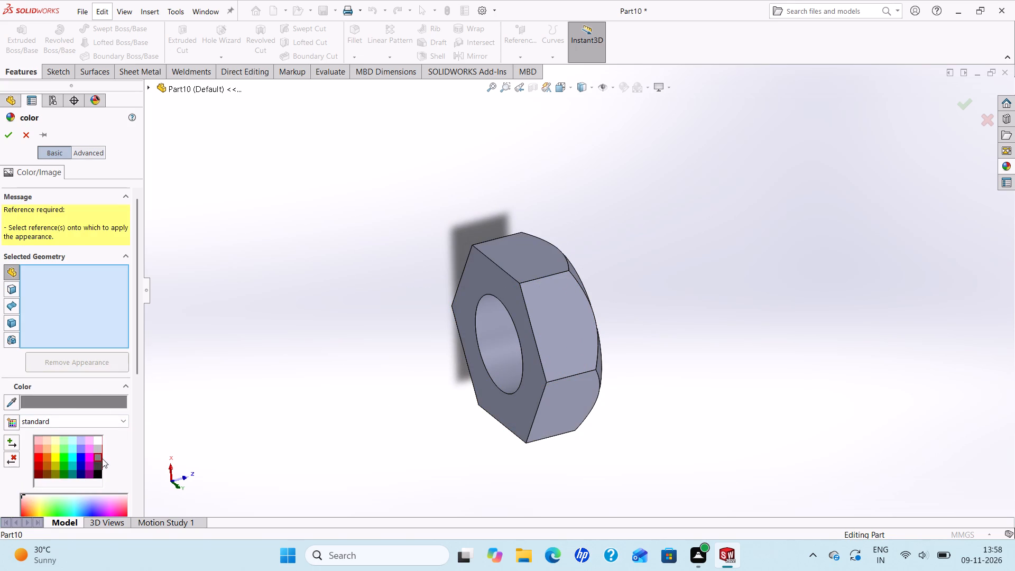
pyautogui.click(99, 450)
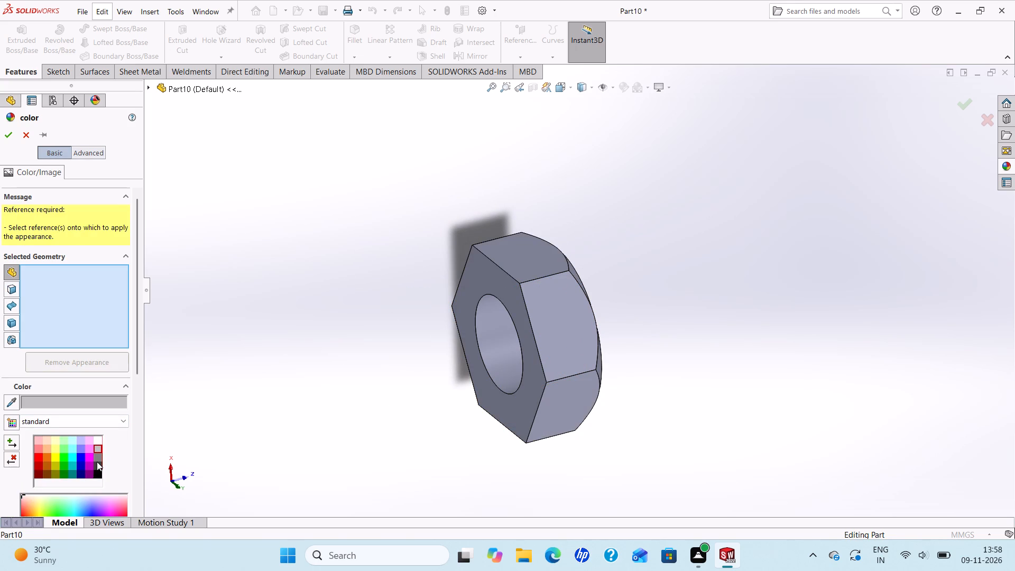
pyautogui.click(99, 459)
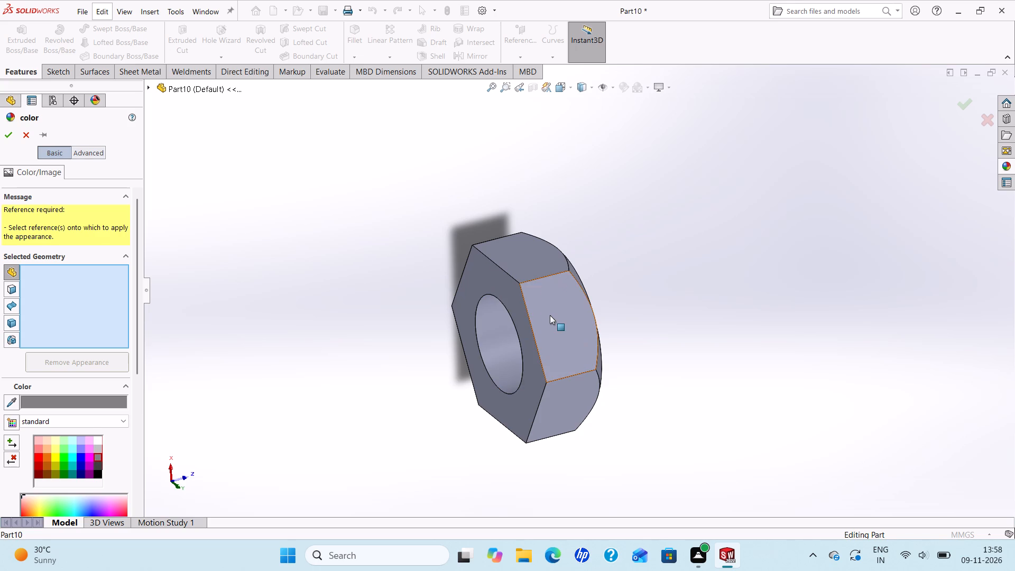
pyautogui.click(550, 316)
pyautogui.moveTo(539, 362); pyautogui.dragTo(339, 324, button='middle')
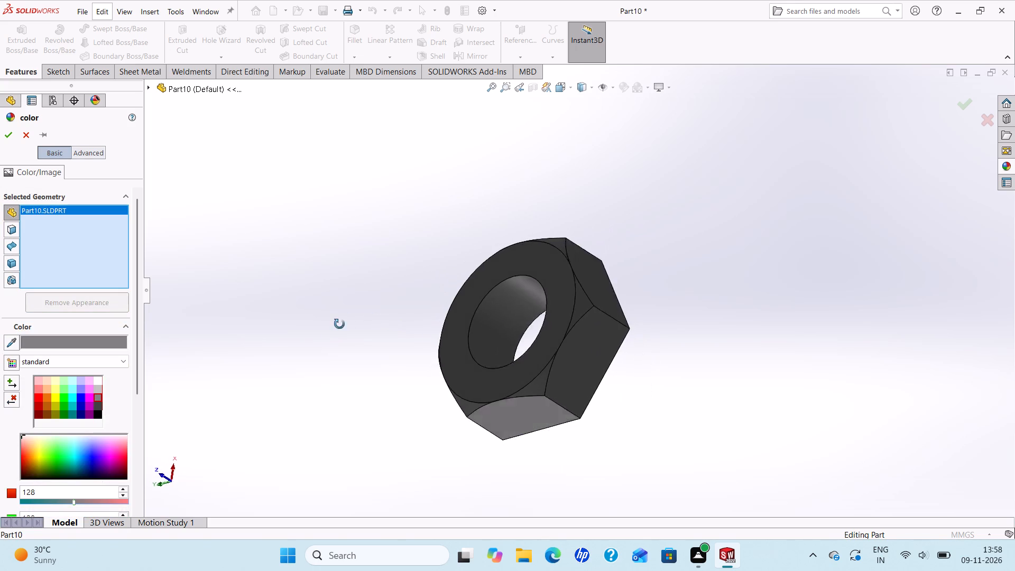
pyautogui.moveTo(339, 324); pyautogui.dragTo(325, 354, button='middle')
pyautogui.click(7, 139)
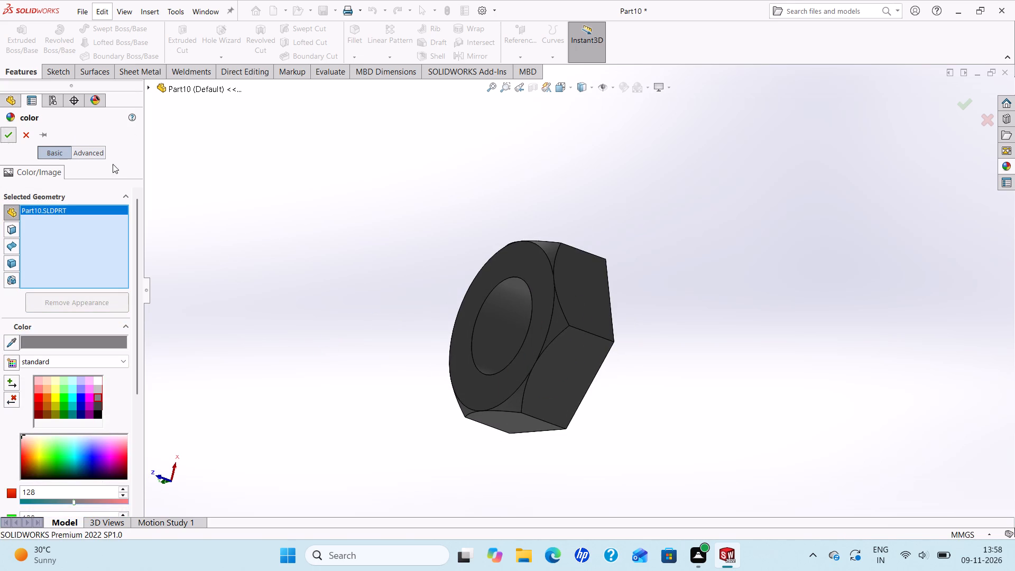
# Save the nut part in the Attachments folder under the file name "butterfly nut".
pyautogui.hotkey('ctrl', 's')
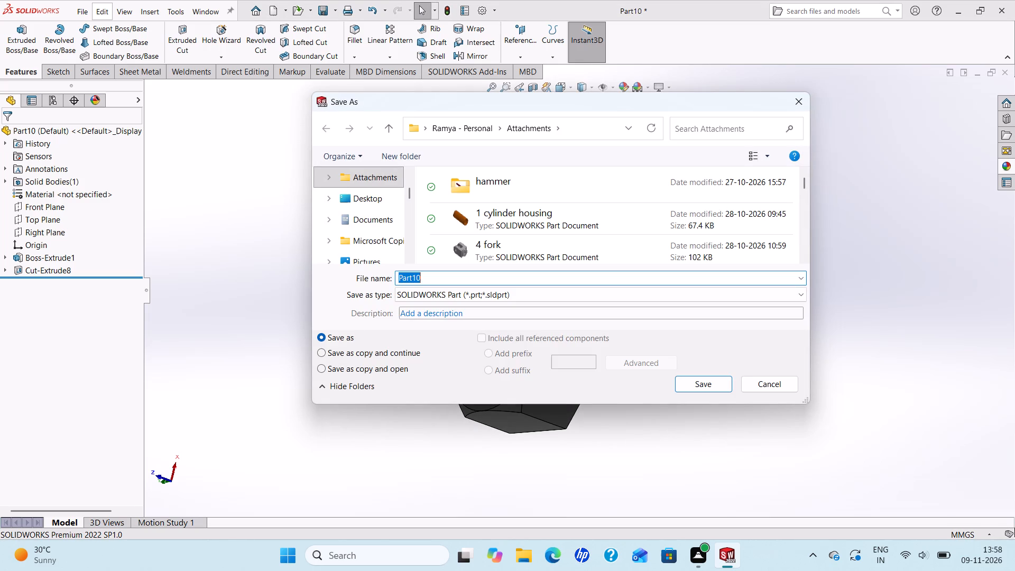
pyautogui.write('butterfly')
pyautogui.press('space')
pyautogui.write('nut')
pyautogui.click(689, 382)
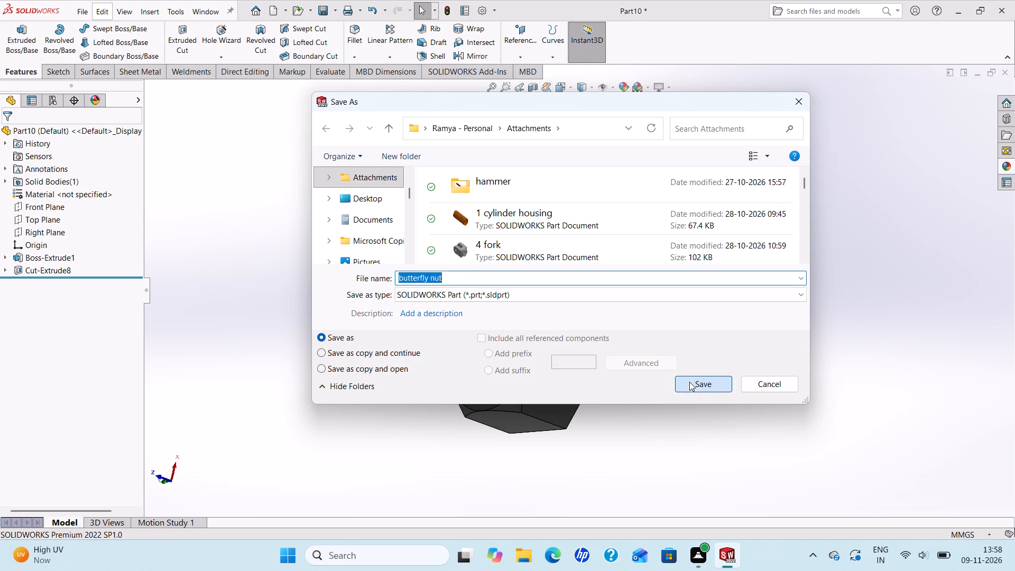
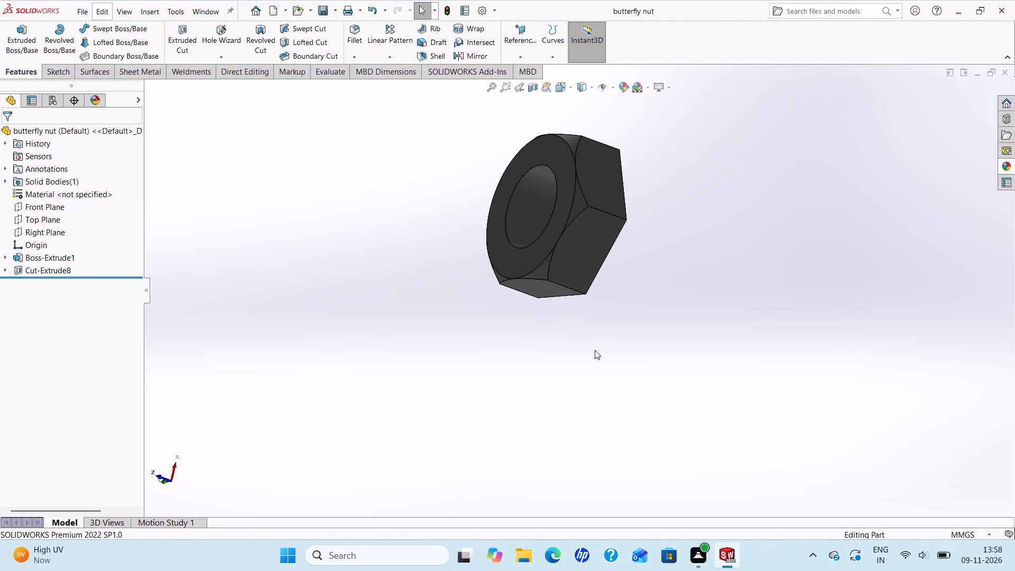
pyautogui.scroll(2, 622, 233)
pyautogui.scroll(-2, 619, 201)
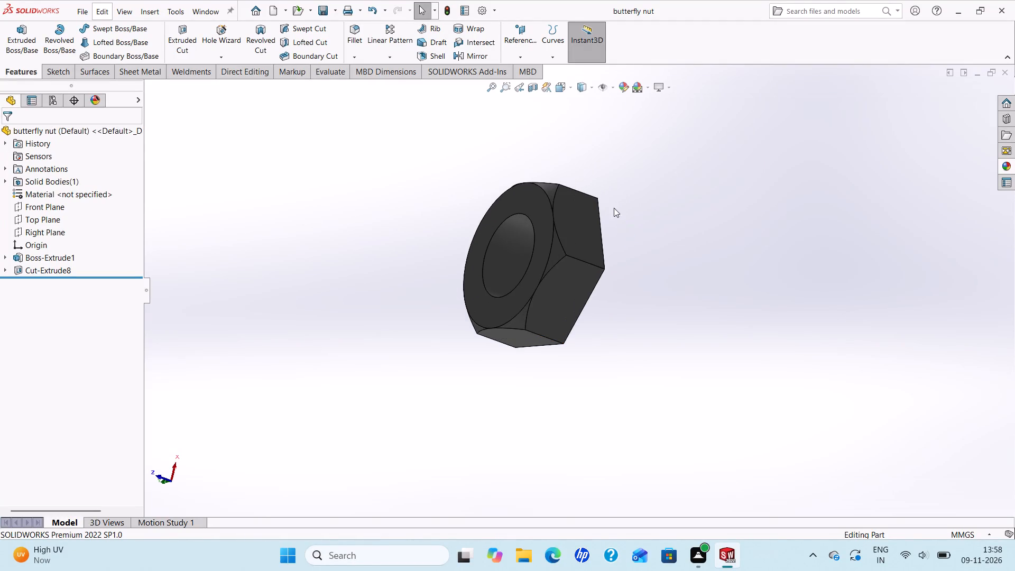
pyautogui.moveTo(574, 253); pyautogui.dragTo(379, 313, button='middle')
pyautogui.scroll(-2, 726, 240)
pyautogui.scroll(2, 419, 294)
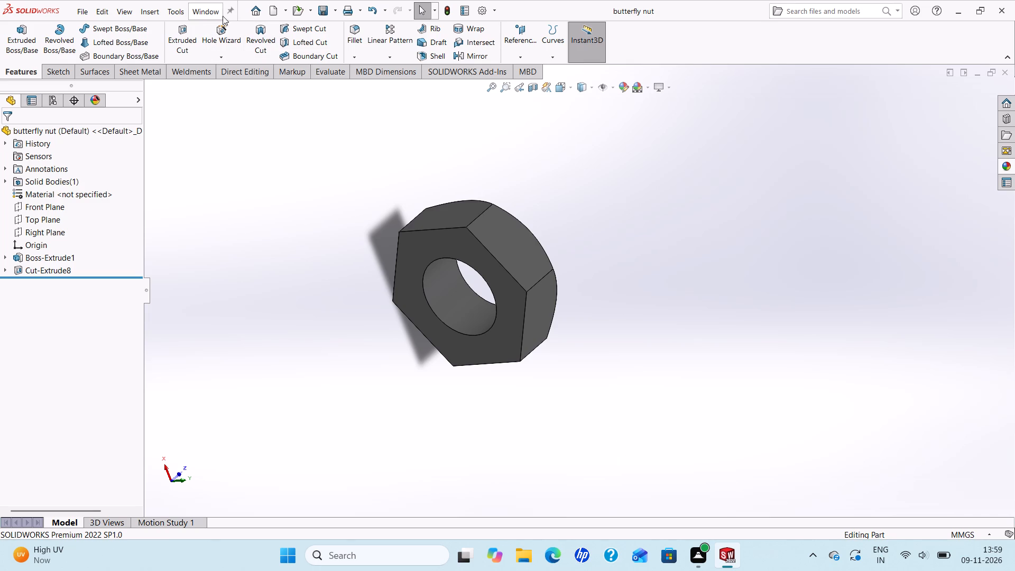
# Create a new part document and open a sketch on the Front Plane.
pyautogui.click(272, 12)
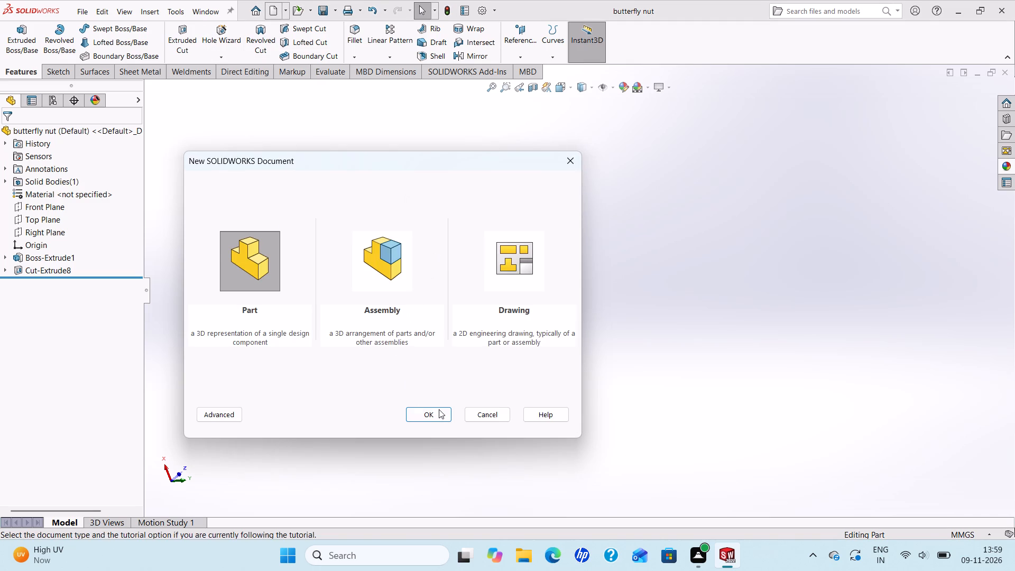
pyautogui.click(432, 418)
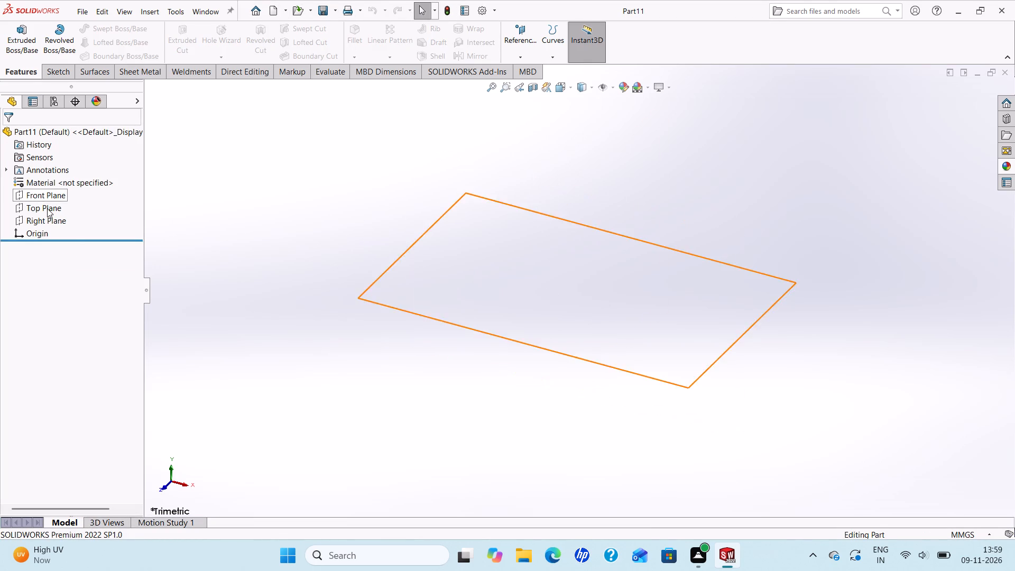
pyautogui.click(43, 194)
pyautogui.click(56, 178)
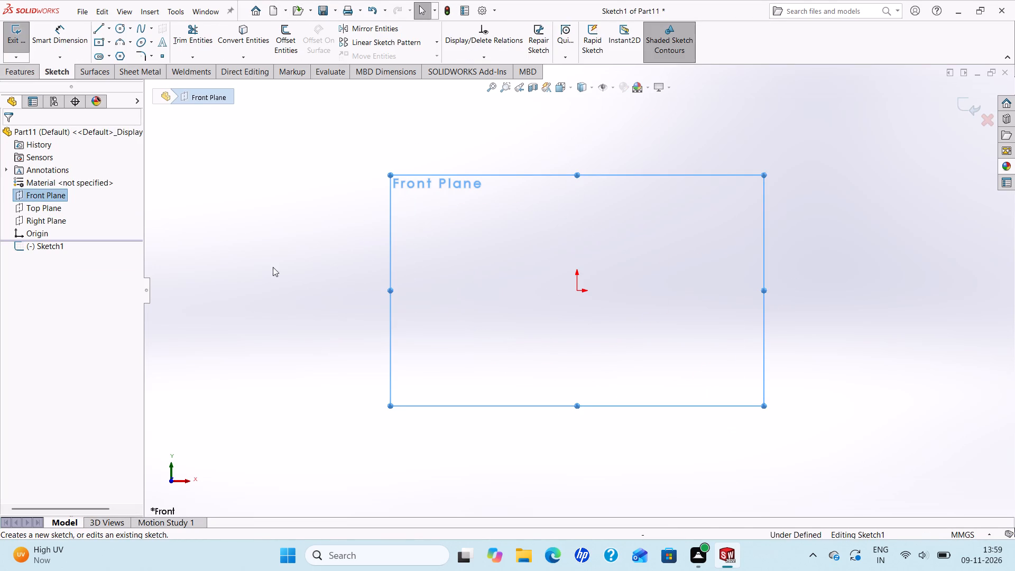
# Sketch a vertical centerline about 172 mm long passing through the origin.
pyautogui.scroll(2, 616, 323)
pyautogui.scroll(-1, 665, 250)
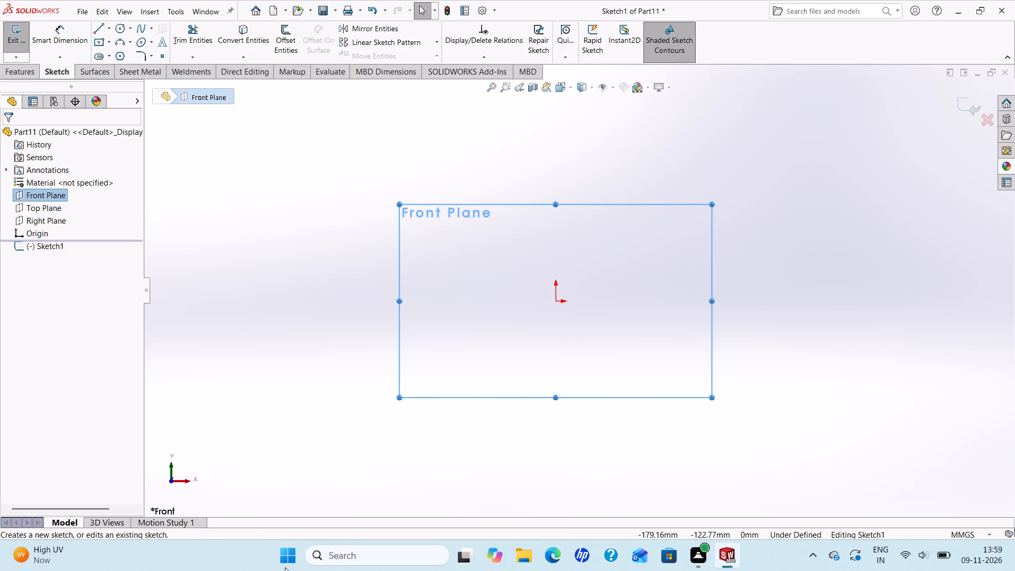
pyautogui.click(109, 31)
pyautogui.click(112, 57)
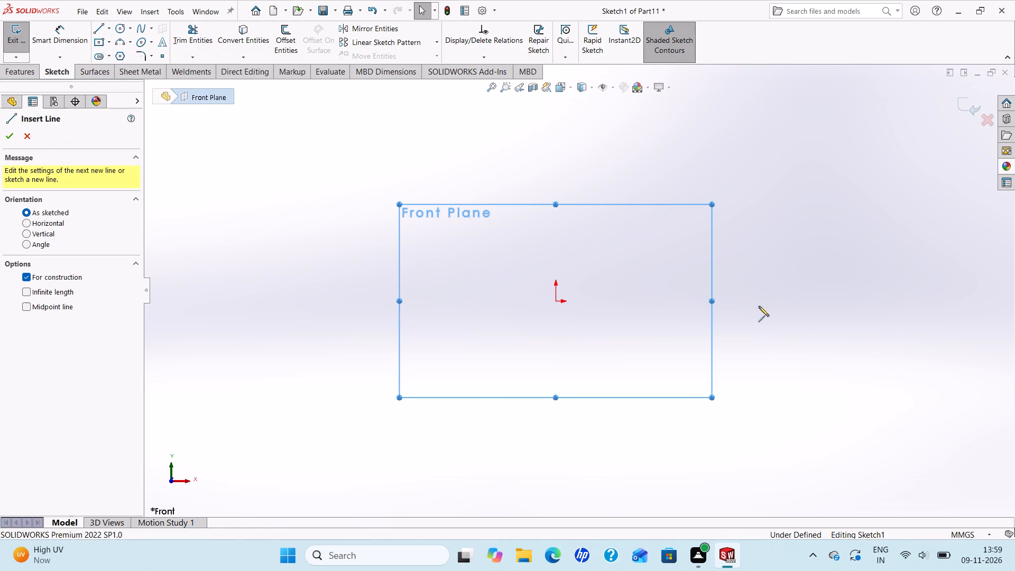
pyautogui.click(557, 144)
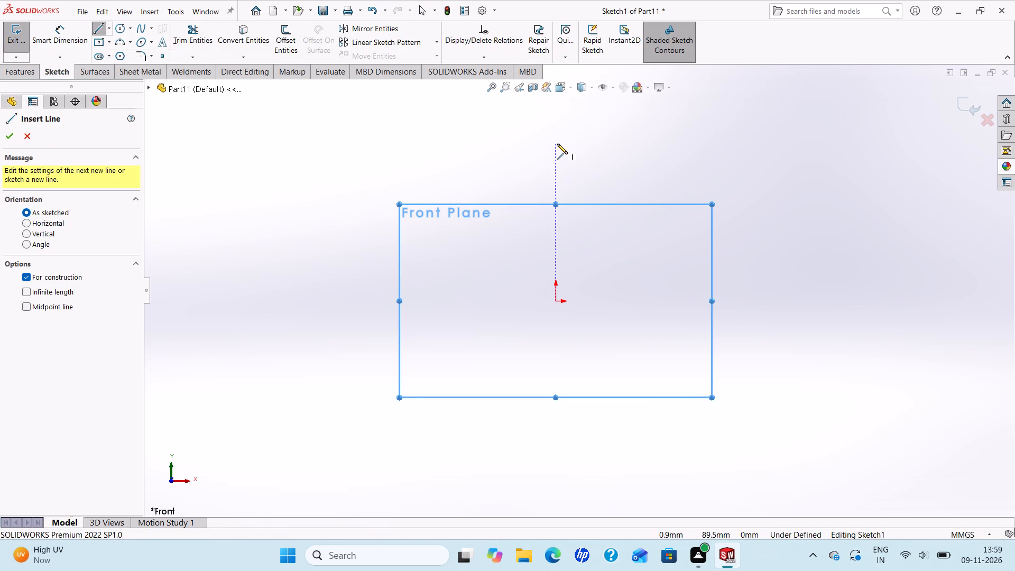
pyautogui.click(558, 445)
pyautogui.rightClick(558, 445)
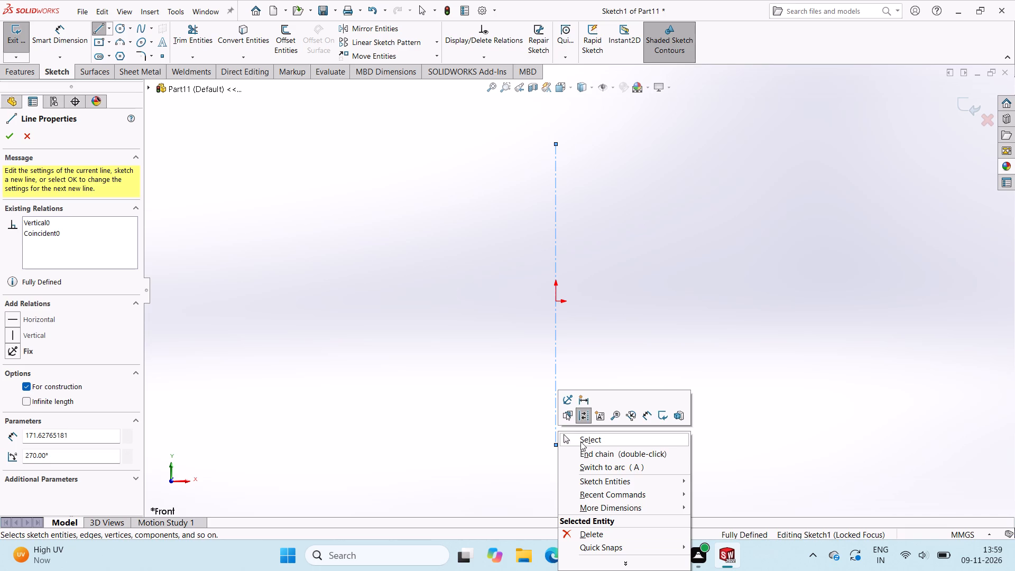
pyautogui.click(583, 442)
# Sketch a connected stepped profile: about 24 mm horizontally from the origin, straight up, and about 16 mm horizontally outward.
pyautogui.scroll(1, 615, 217)
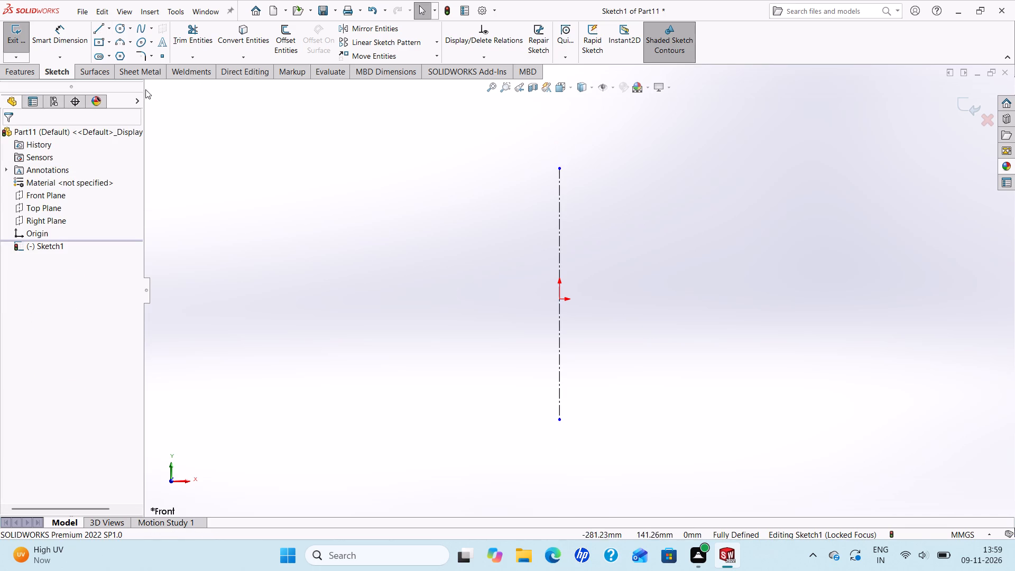
pyautogui.click(101, 31)
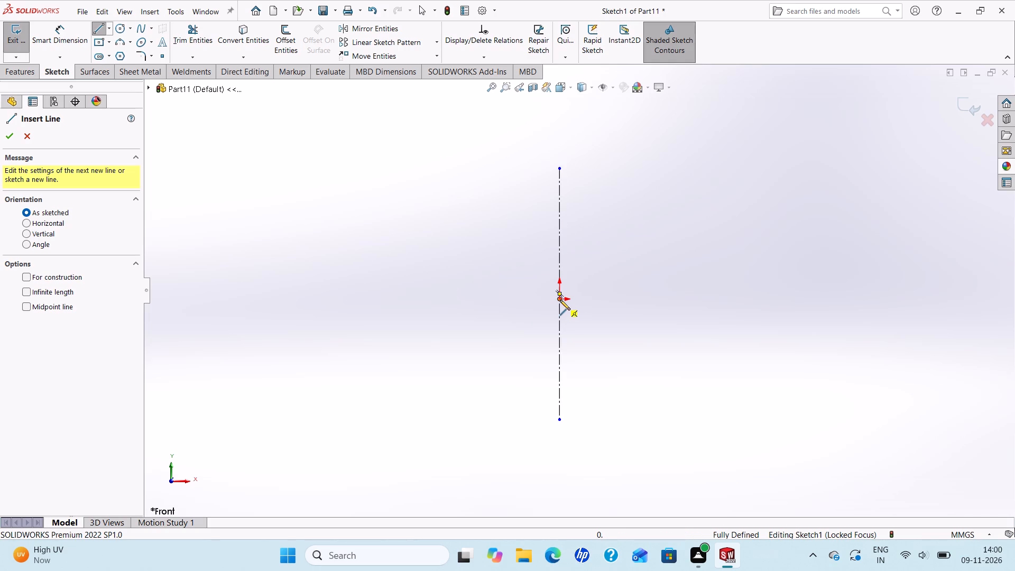
pyautogui.click(560, 300)
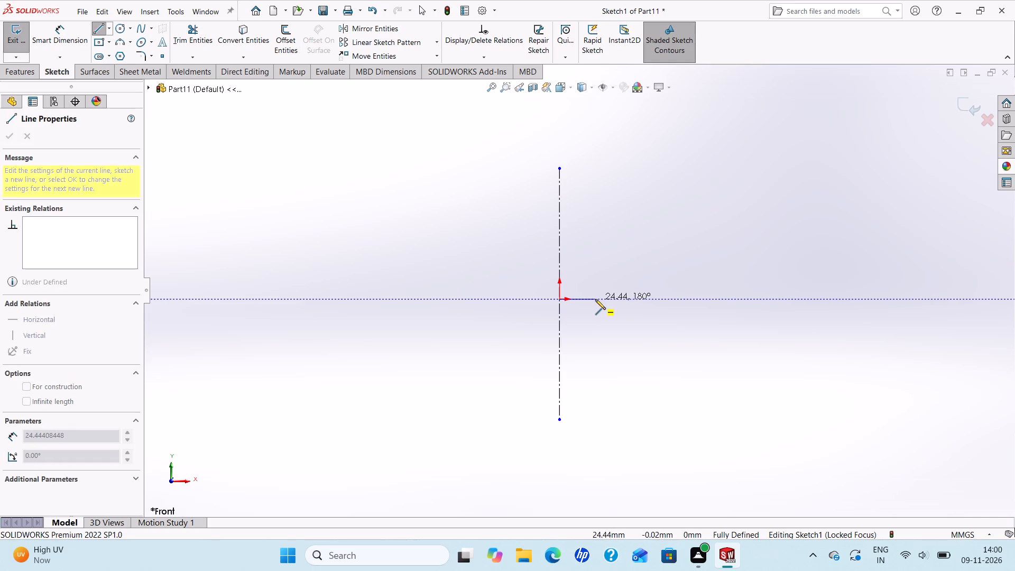
pyautogui.click(595, 299)
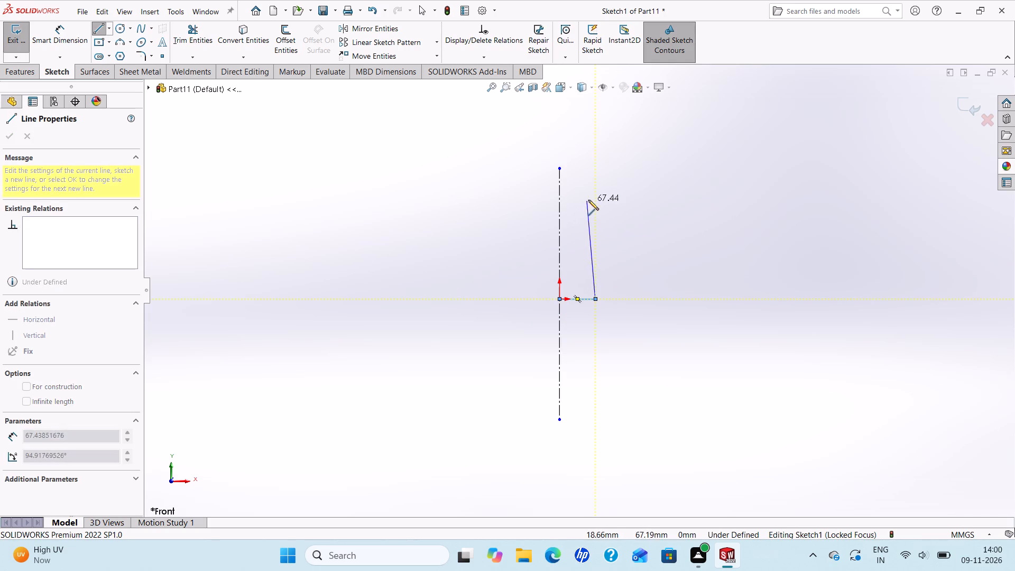
pyautogui.click(596, 181)
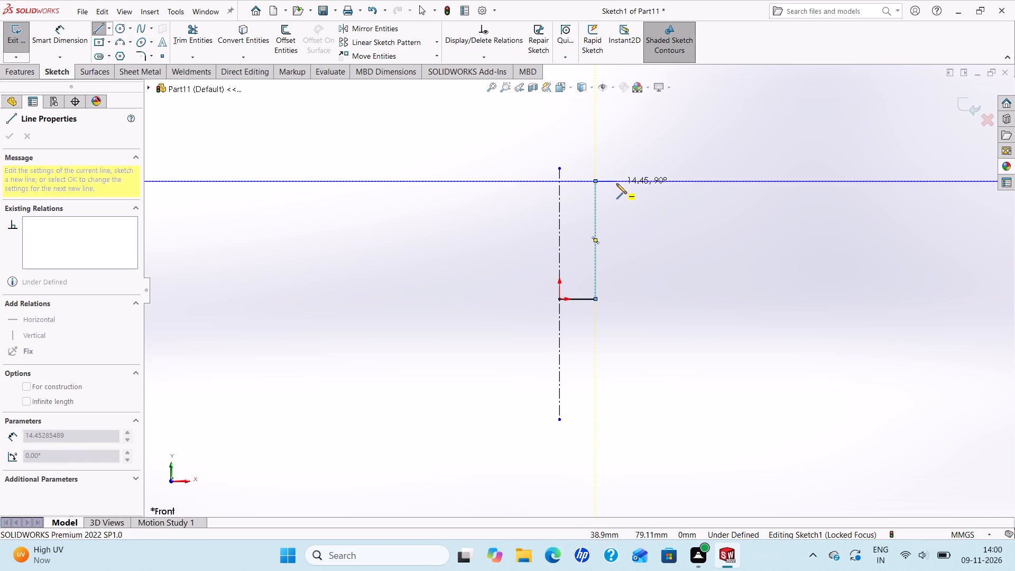
pyautogui.click(619, 181)
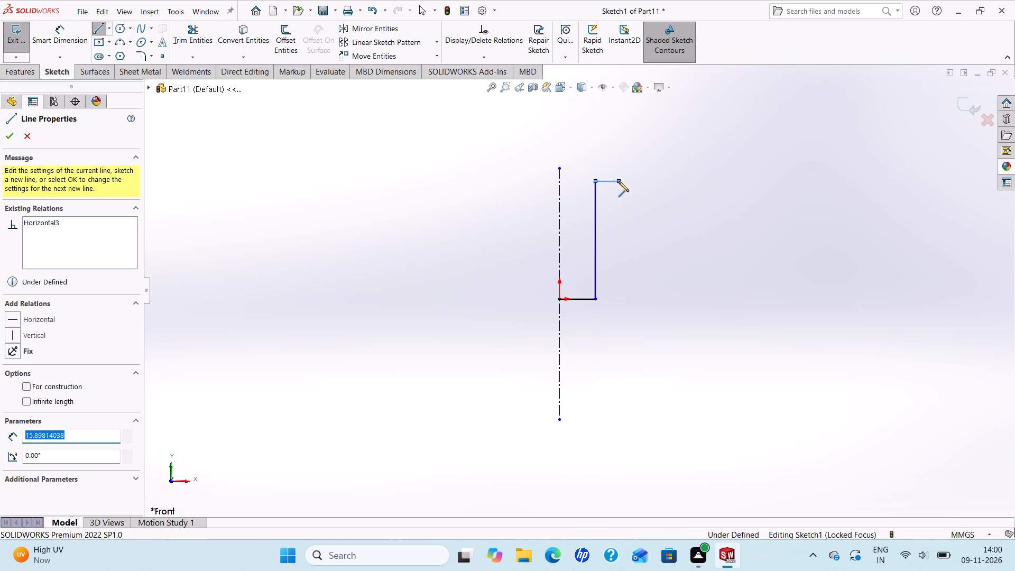
pyautogui.rightClick(619, 181)
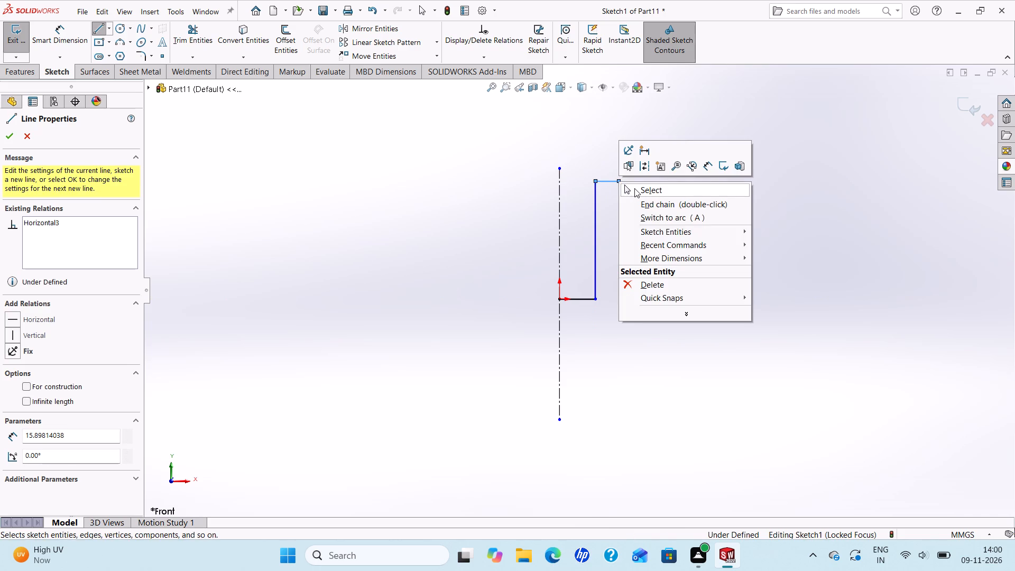
pyautogui.click(634, 188)
# Dimension the bottom horizontal line starting at the origin as 10 mm.
pyautogui.scroll(1, 656, 180)
pyautogui.scroll(-1, 653, 180)
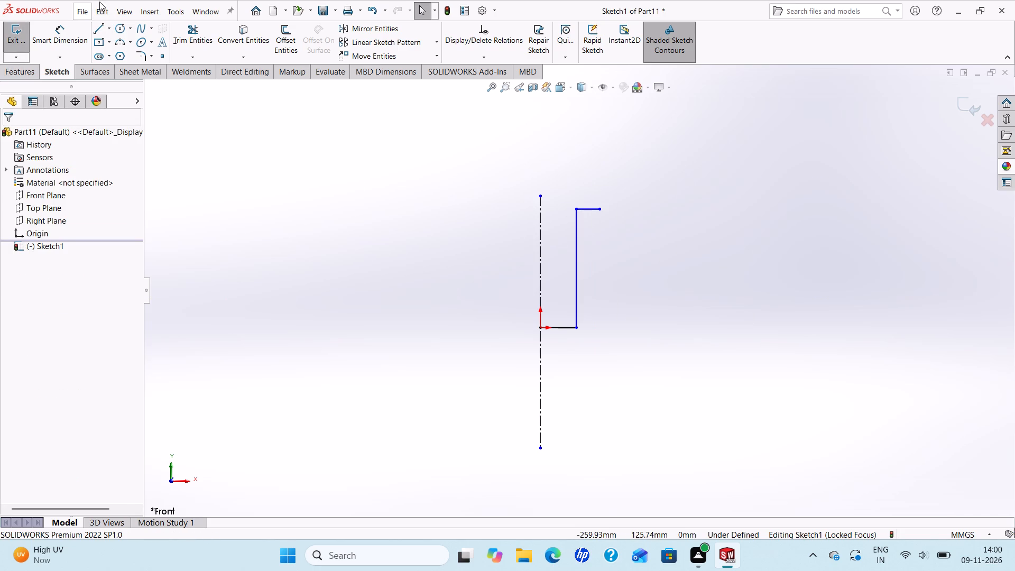
pyautogui.click(70, 29)
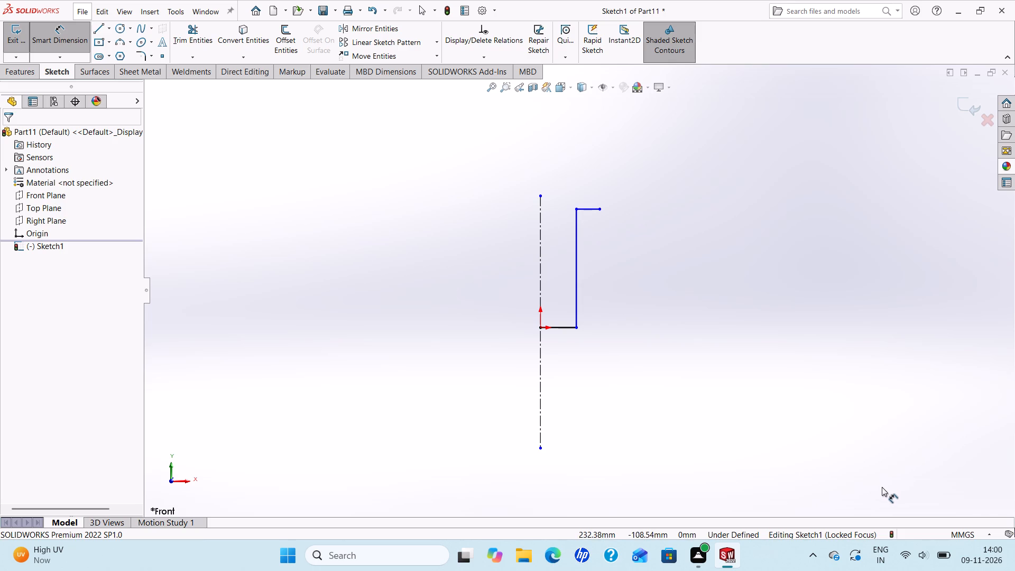
pyautogui.click(562, 328)
pyautogui.click(551, 365)
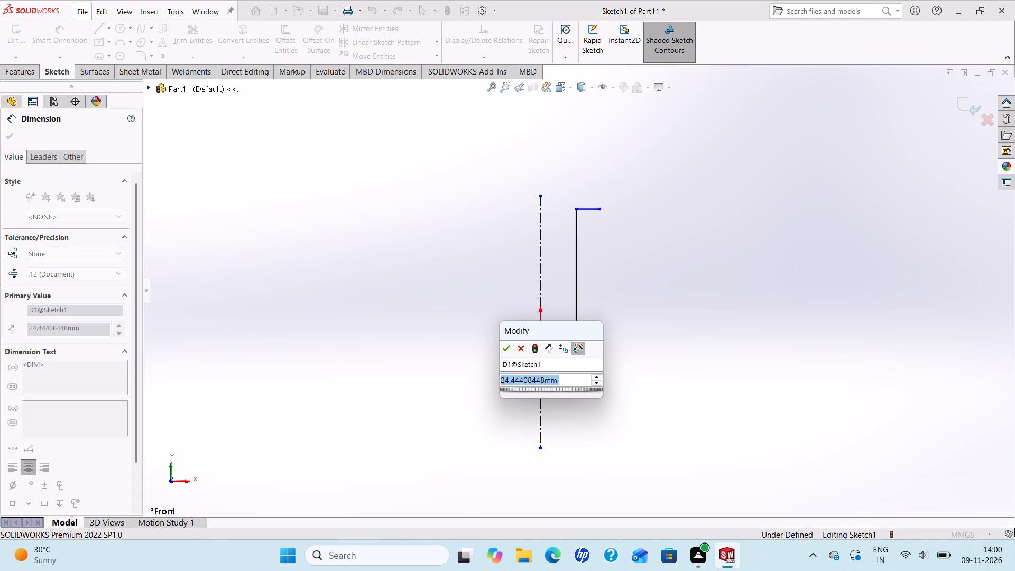
pyautogui.write('10')
pyautogui.press('Return')
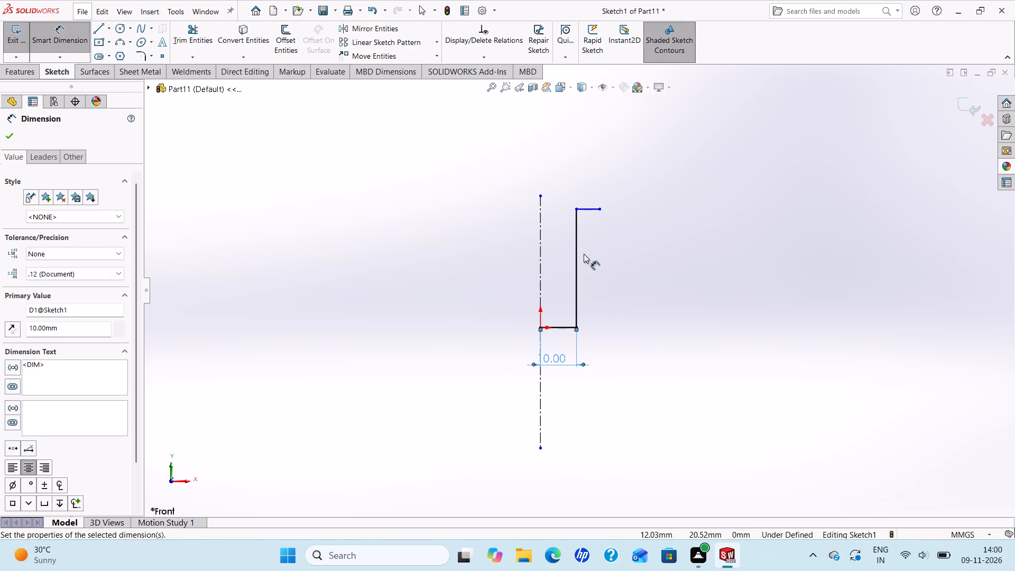
# Dimension the vertical distance between the bottom line and the upper horizontal line as 40 mm.
pyautogui.click(555, 330)
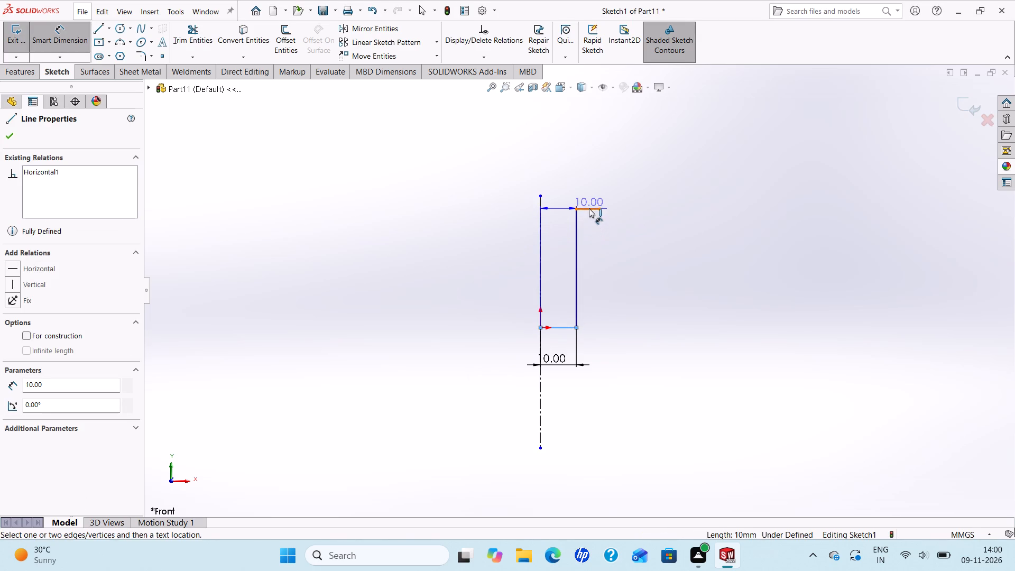
pyautogui.click(589, 208)
pyautogui.click(609, 235)
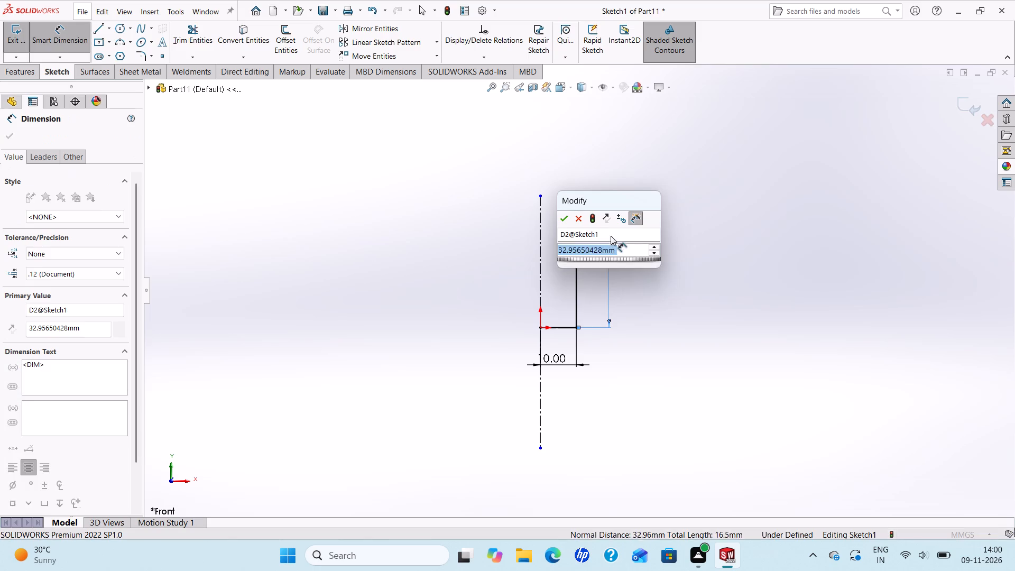
pyautogui.write('40')
pyautogui.press('Return')
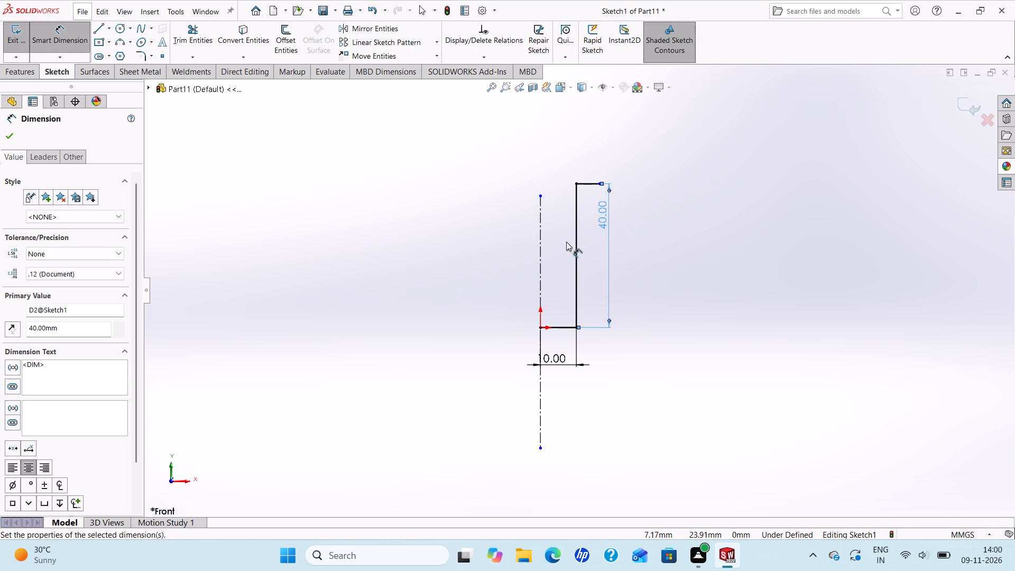
# Set the profile's vertical distance dimension to 41 mm and finish dimensioning.
pyautogui.moveTo(66, 325); pyautogui.dragTo(42, 327)
pyautogui.moveTo(42, 327); pyautogui.dragTo(0, 342)
pyautogui.write('41')
pyautogui.press('Return')
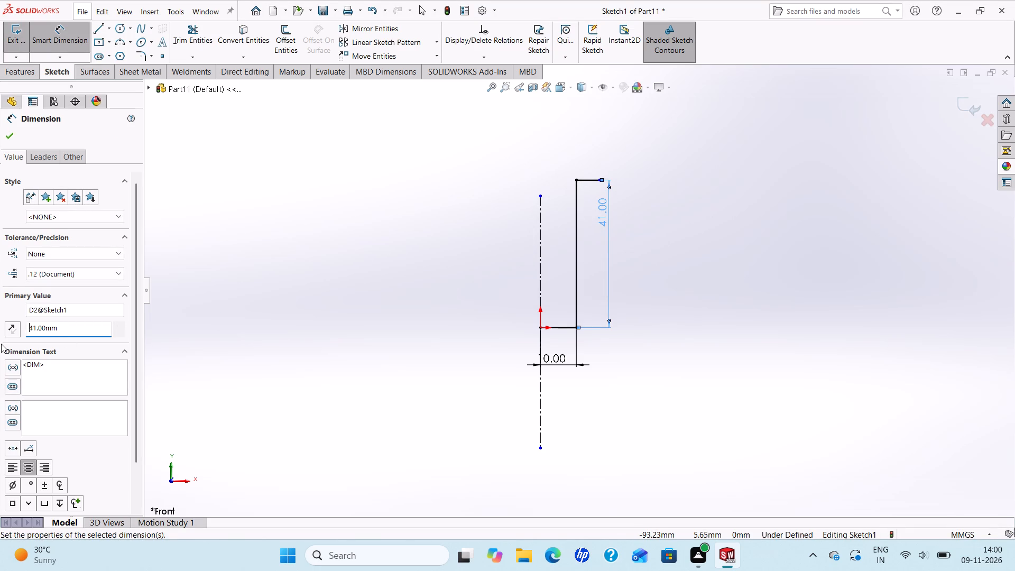
pyautogui.scroll(2, 546, 192)
pyautogui.scroll(-2, 622, 165)
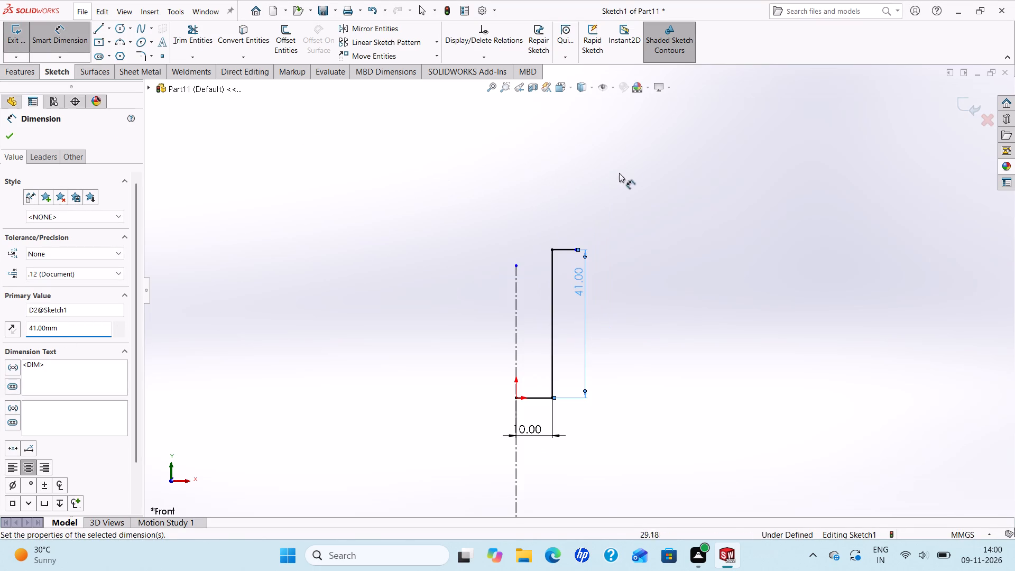
pyautogui.click(4, 132)
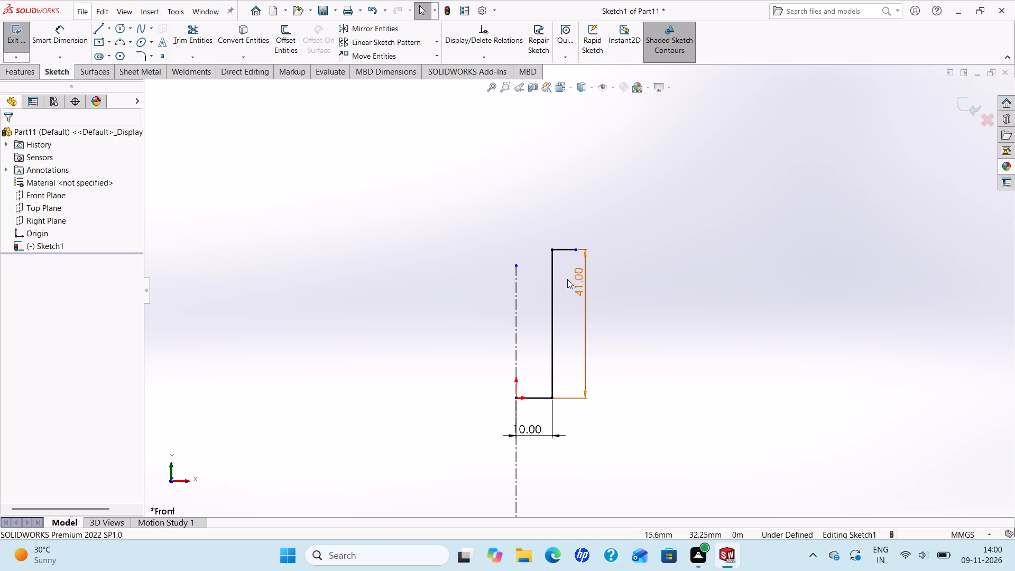
# Extend the centerline's upper endpoint to about 76 mm above the origin.
pyautogui.moveTo(515, 266); pyautogui.dragTo(521, 242)
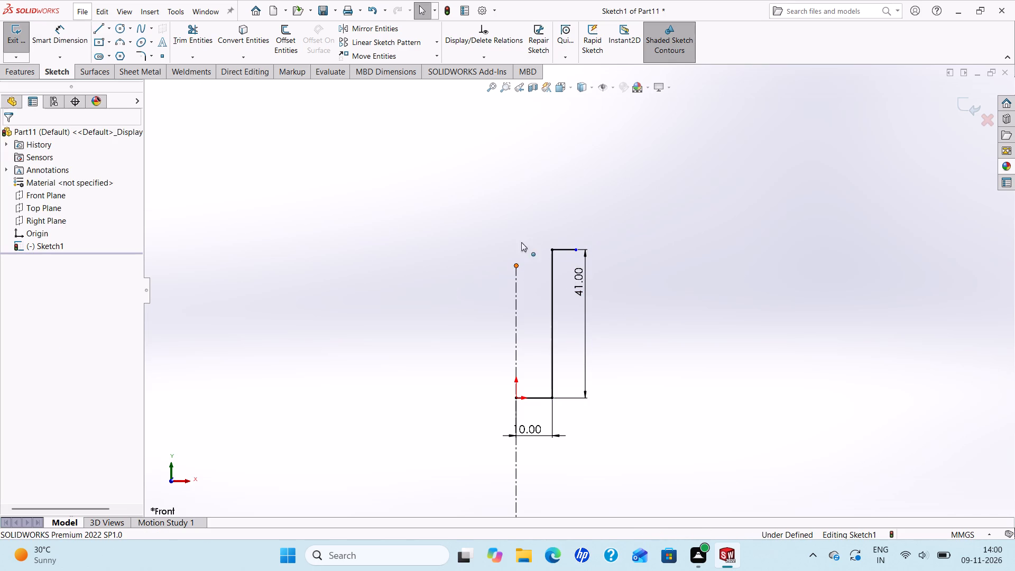
pyautogui.moveTo(521, 242); pyautogui.dragTo(527, 123)
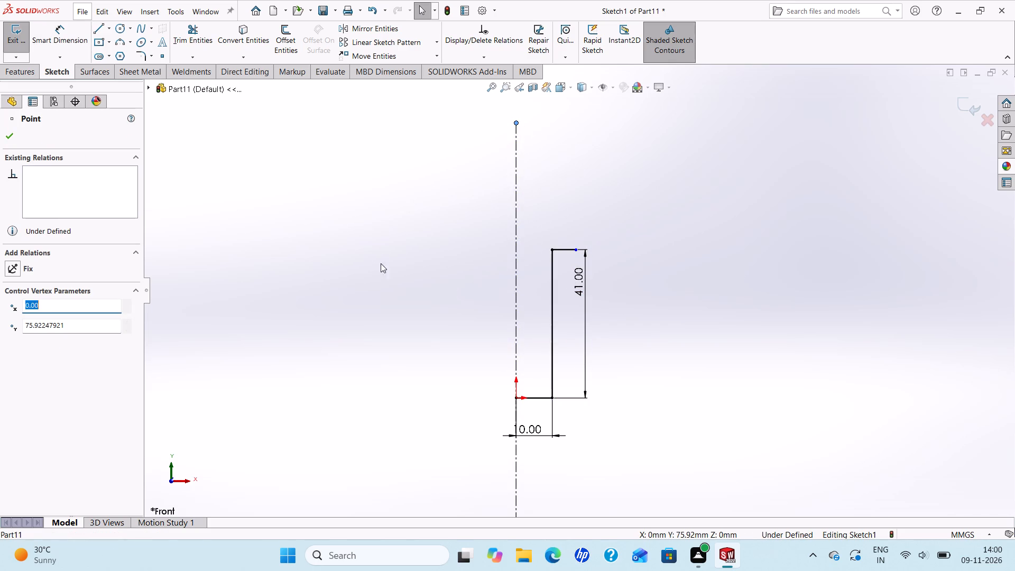
pyautogui.click(7, 136)
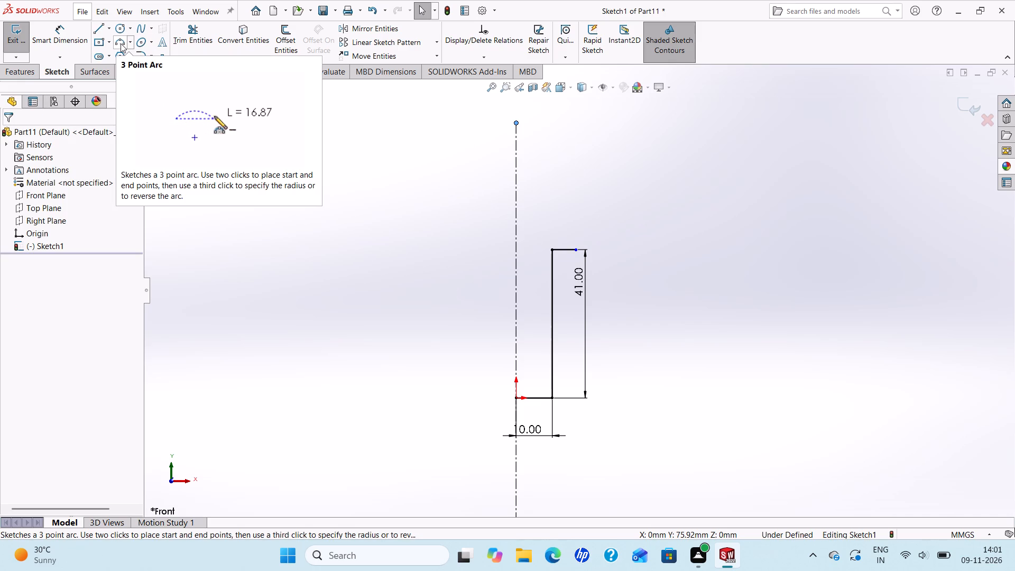
# Sketch a 3 Point Arc of about 11.7 mm radius from the centerline to the outer end of the upper horizontal line.
pyautogui.click(121, 43)
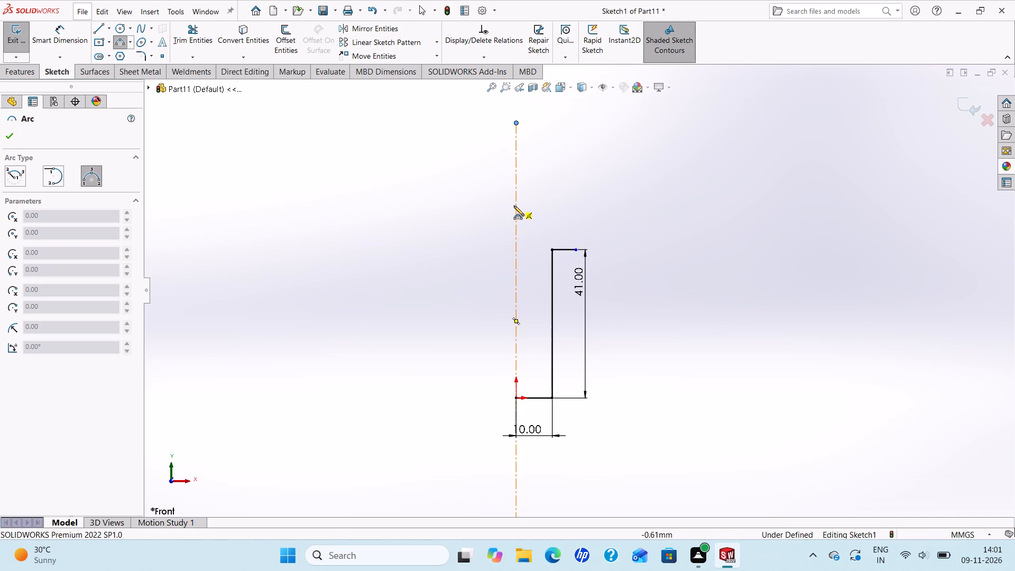
pyautogui.click(514, 206)
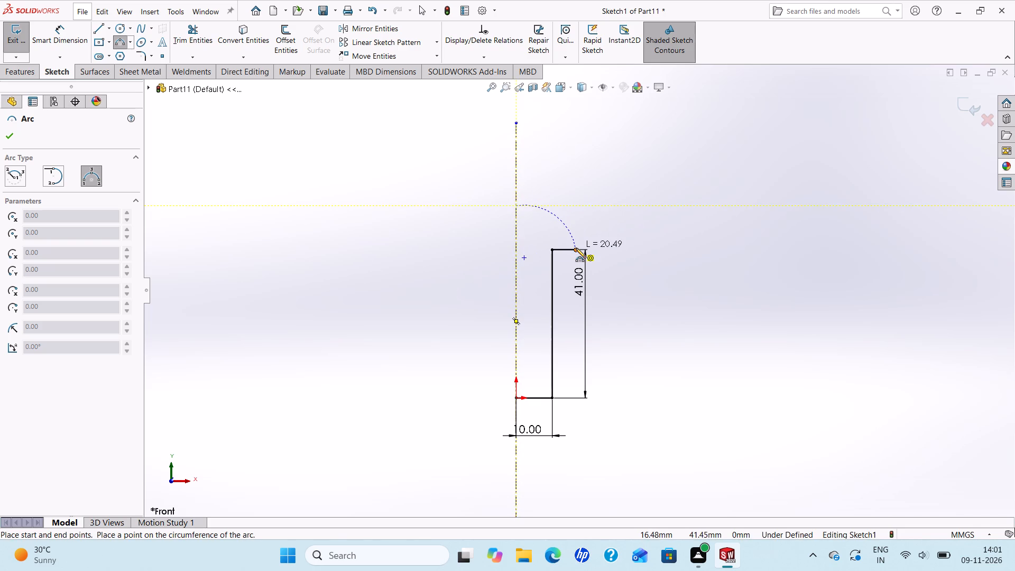
pyautogui.click(576, 248)
pyautogui.click(559, 210)
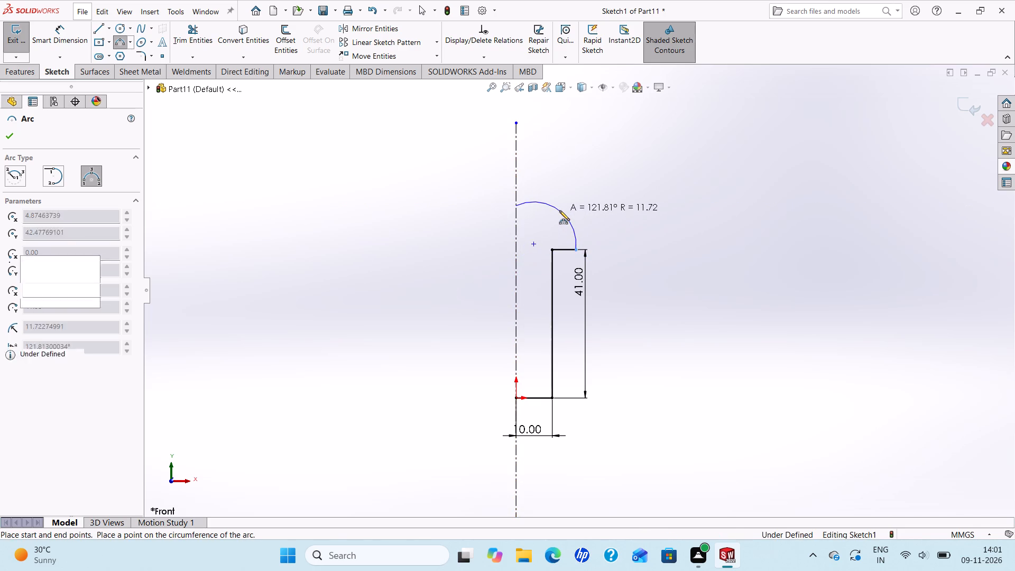
pyautogui.rightClick(559, 210)
pyautogui.click(583, 218)
# Dimension the arc at the top of the profile with a 15 mm radius.
pyautogui.scroll(1, 595, 193)
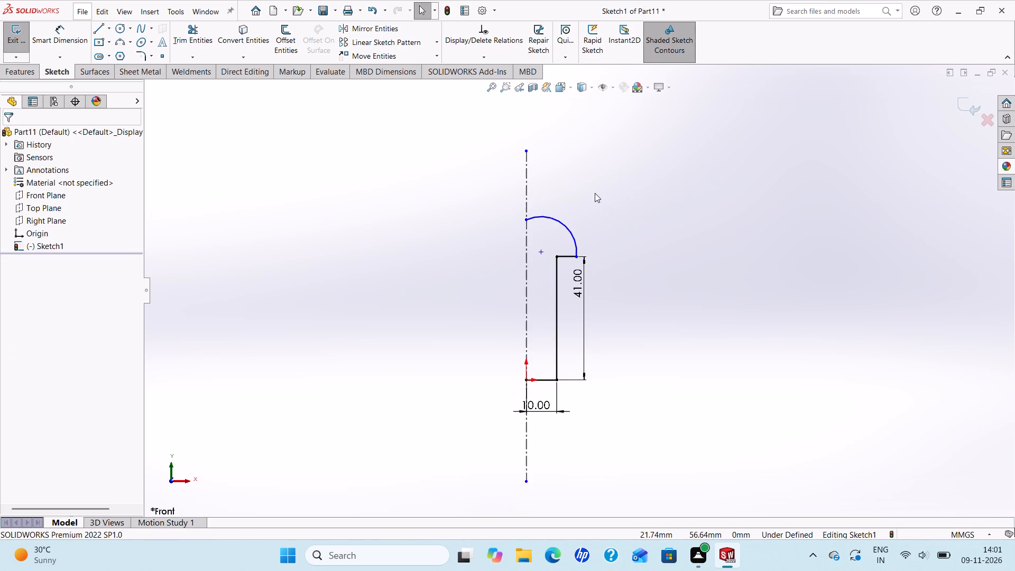
pyautogui.scroll(-1, 595, 193)
pyautogui.click(67, 37)
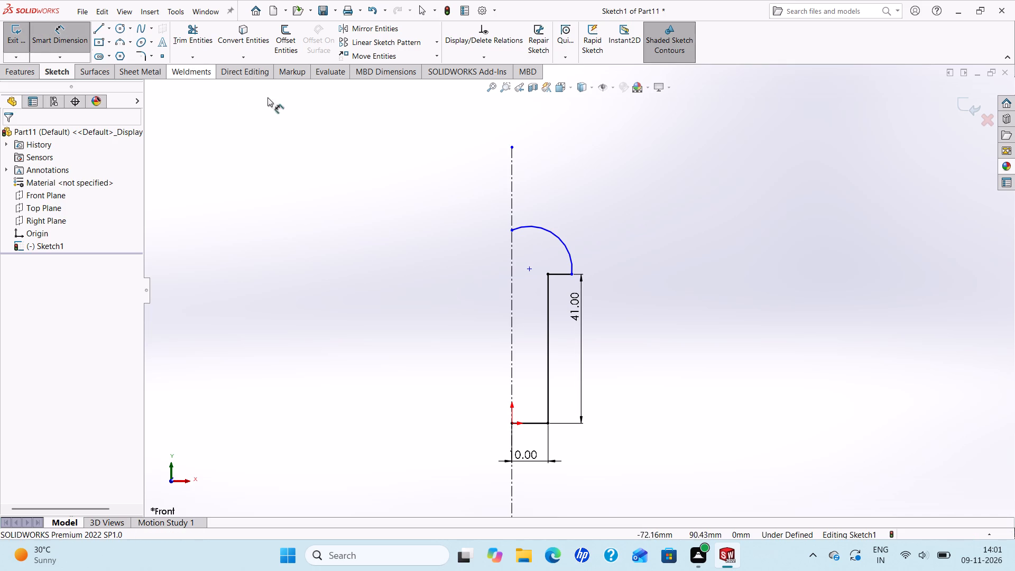
pyautogui.click(549, 233)
pyautogui.click(603, 188)
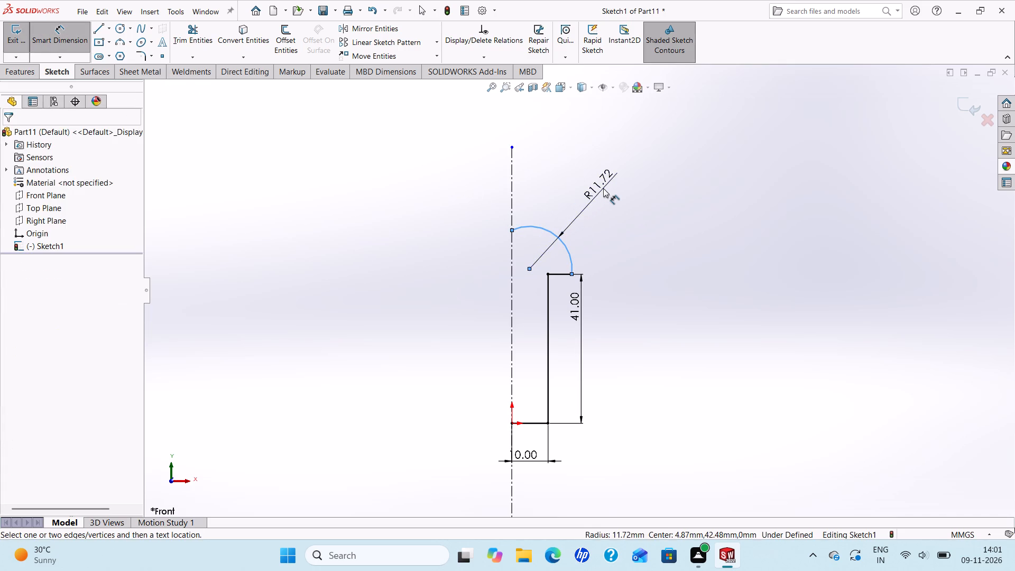
pyautogui.write('15')
pyautogui.press('Return')
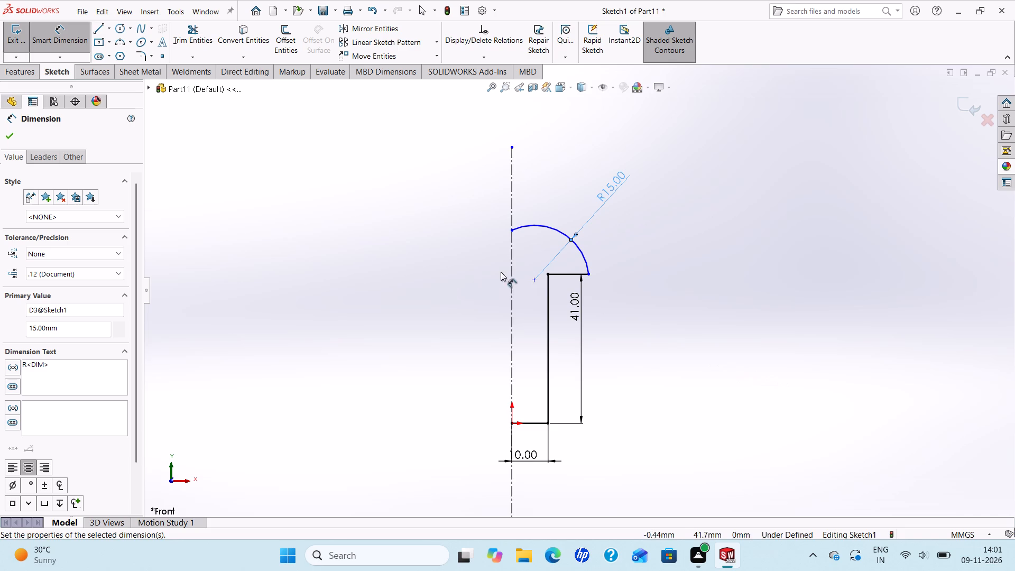
# Dimension the horizontal distance from the centerline to the arc's outer endpoint as 15 mm and finish dimensioning.
pyautogui.click(512, 294)
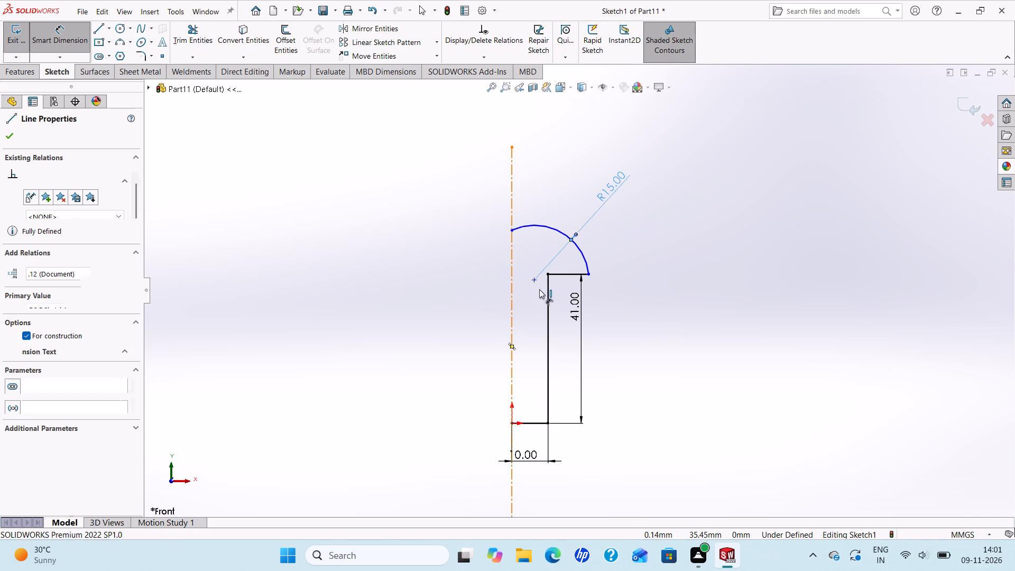
pyautogui.click(588, 273)
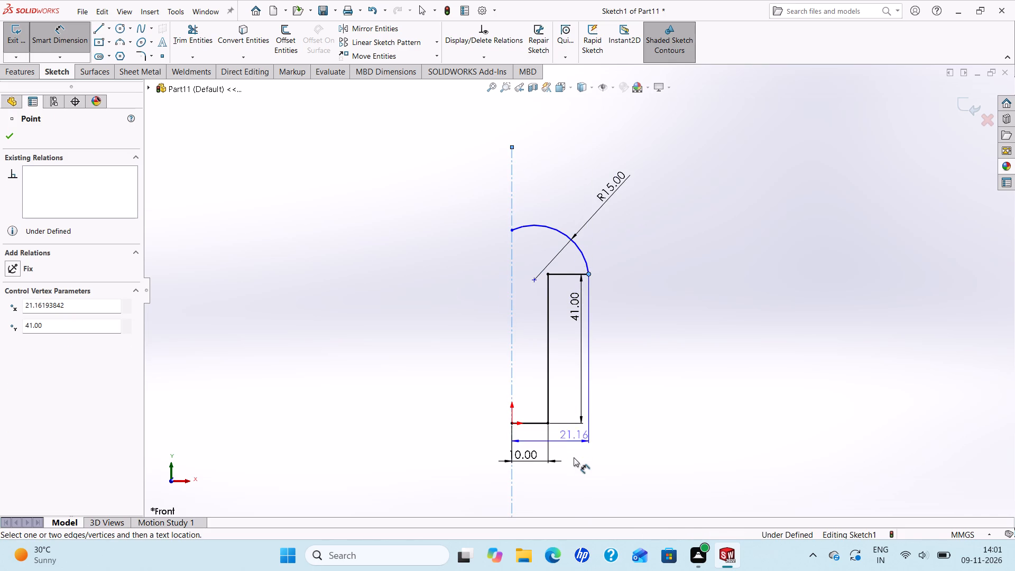
pyautogui.click(572, 472)
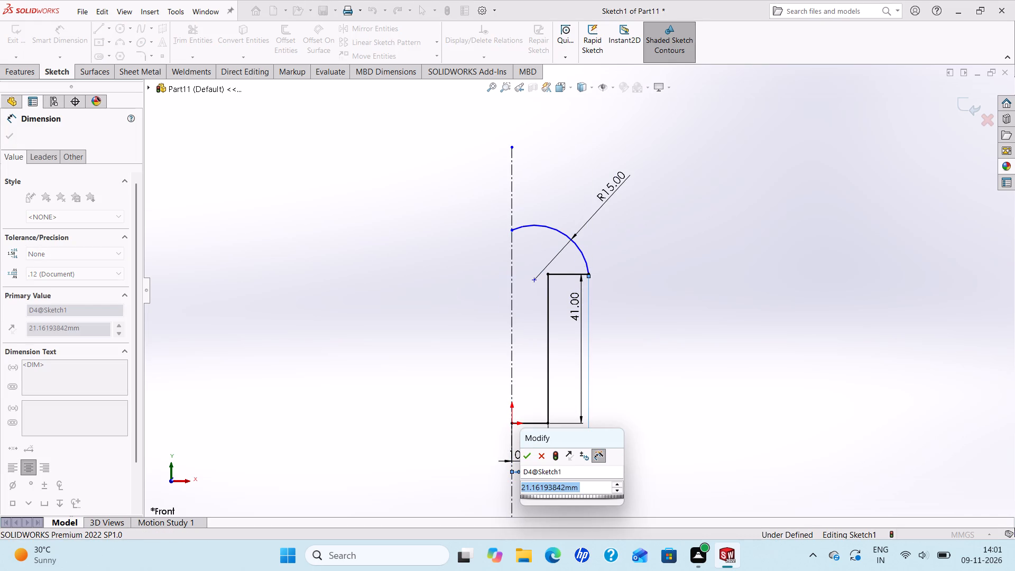
pyautogui.press('1')
pyautogui.press('5')
pyautogui.press('Return')
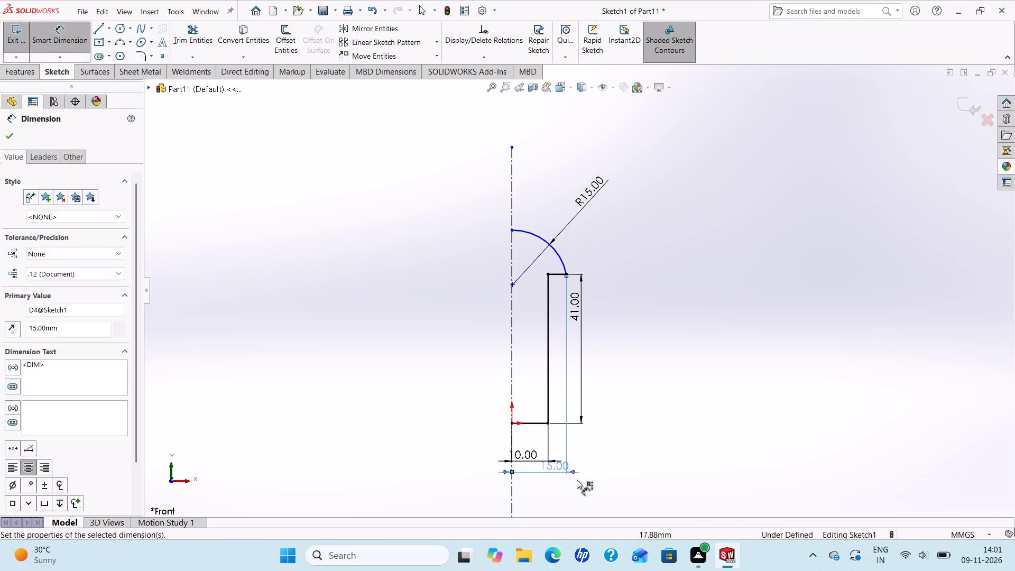
pyautogui.click(8, 136)
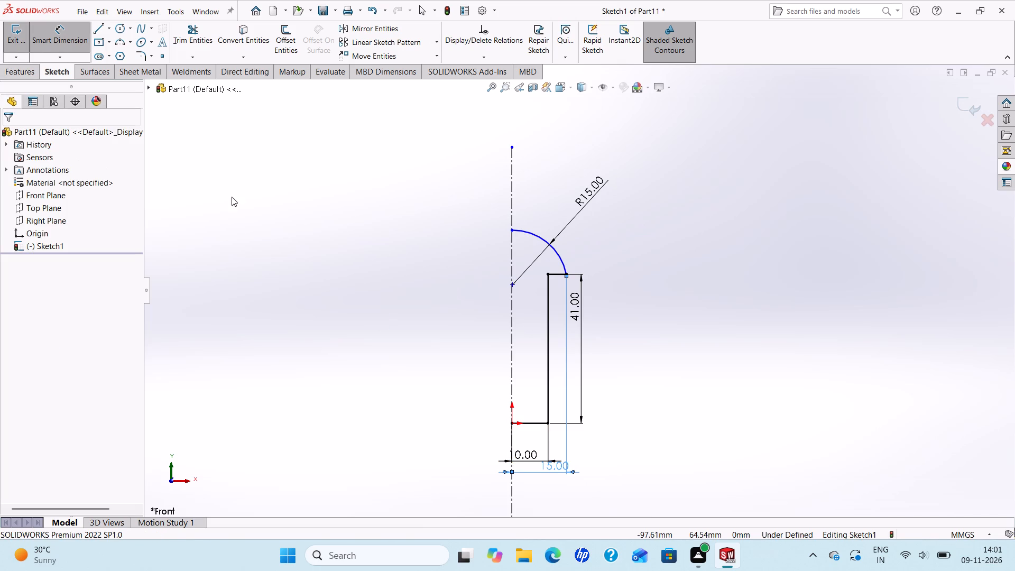
# Create a Revolved Boss/Base of the profile 360° about the centerline, letting the open sketch be closed automatically.
pyautogui.scroll(1, 337, 255)
pyautogui.scroll(-1, 517, 366)
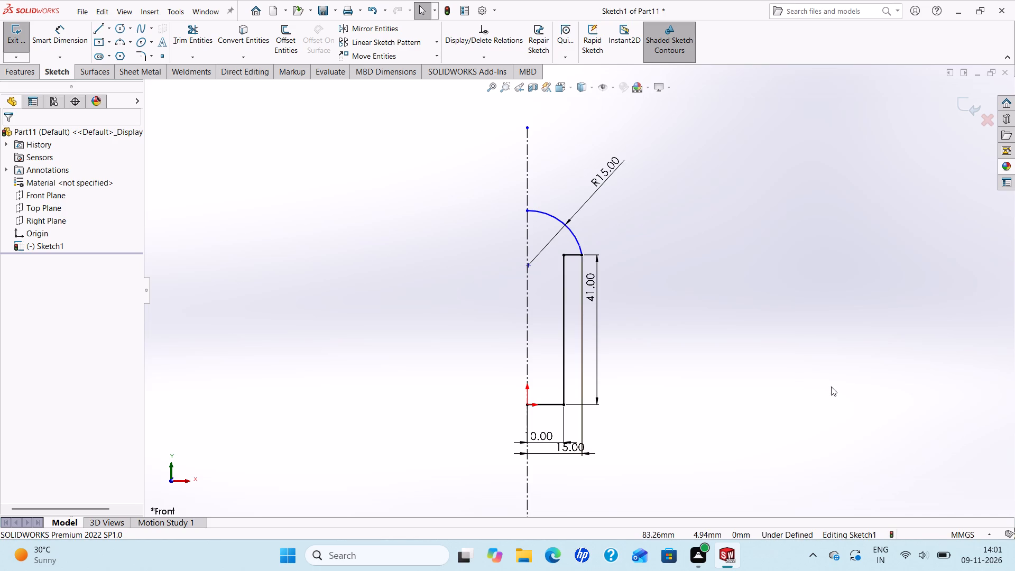
pyautogui.click(14, 75)
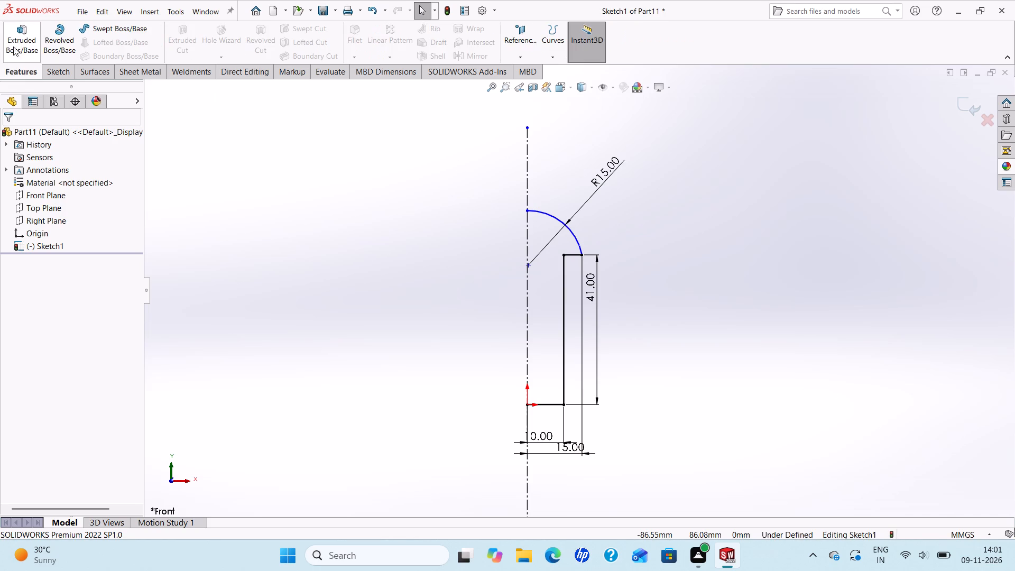
pyautogui.click(71, 33)
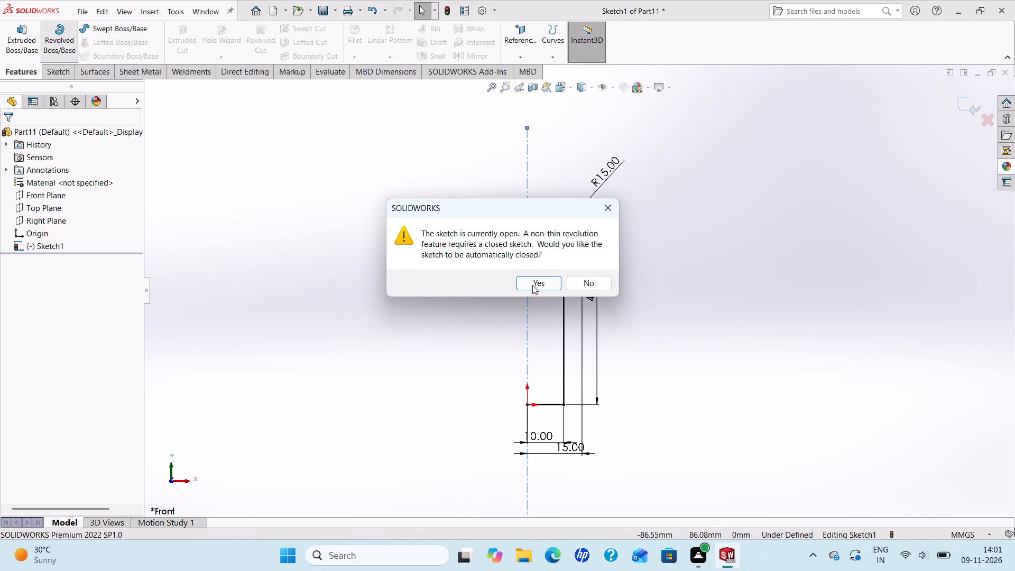
pyautogui.click(533, 283)
pyautogui.scroll(1, 574, 310)
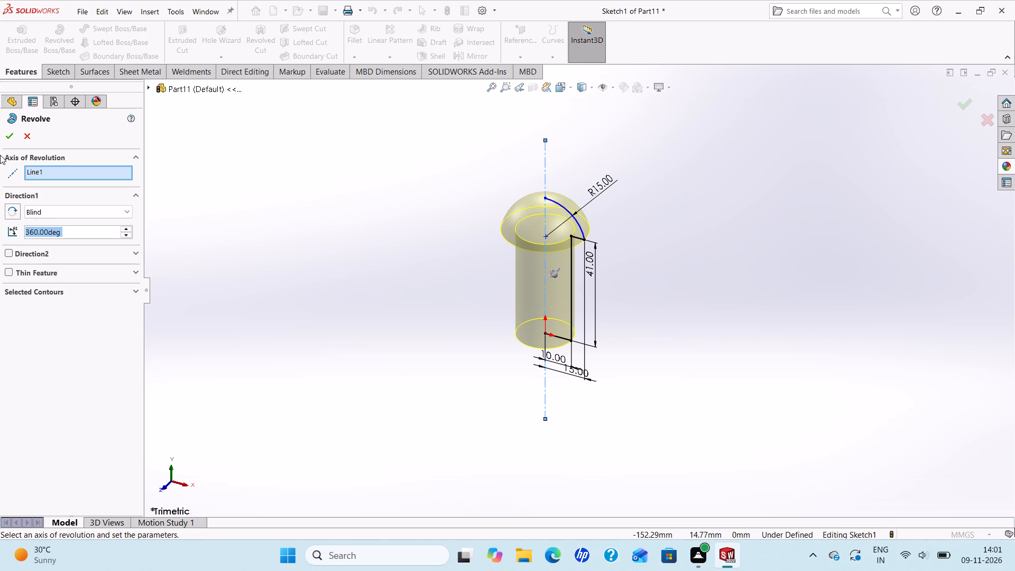
pyautogui.click(9, 137)
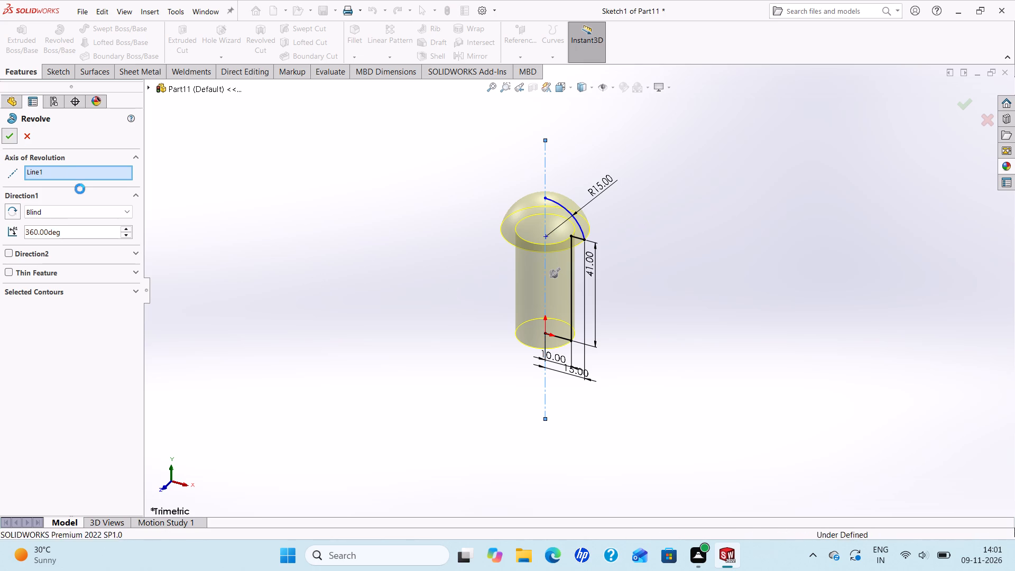
pyautogui.press('Escape')
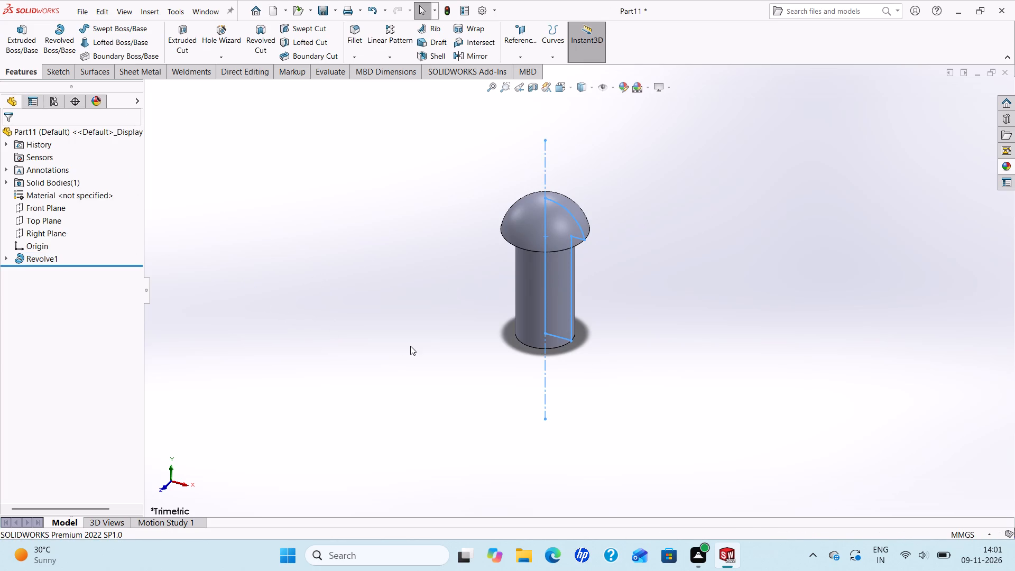
# Chamfer the circular edge at the shank's flat end by 3 mm at 45°.
pyautogui.moveTo(410, 346); pyautogui.dragTo(451, 229, button='middle')
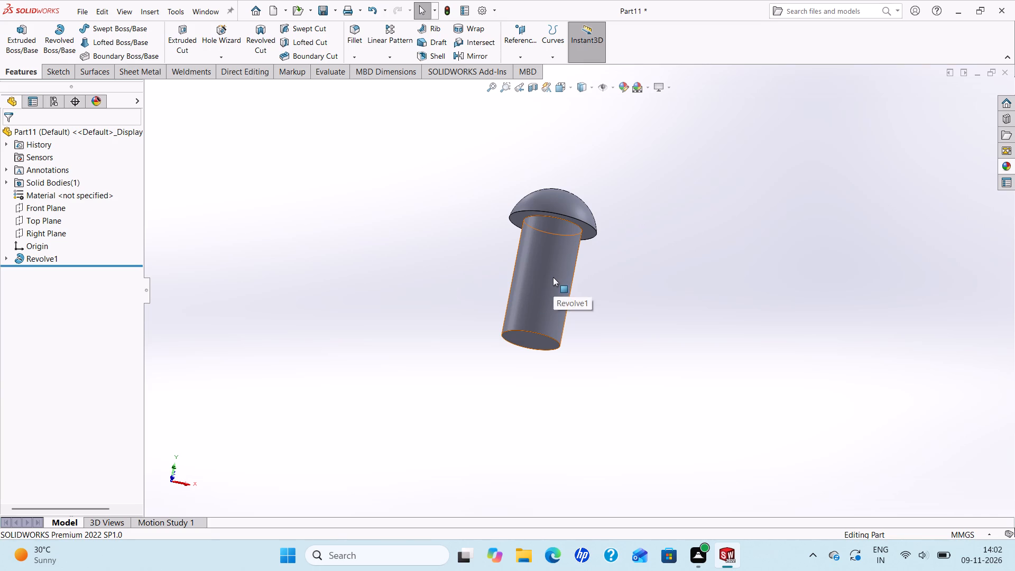
pyautogui.moveTo(553, 277); pyautogui.dragTo(519, 168, button='middle')
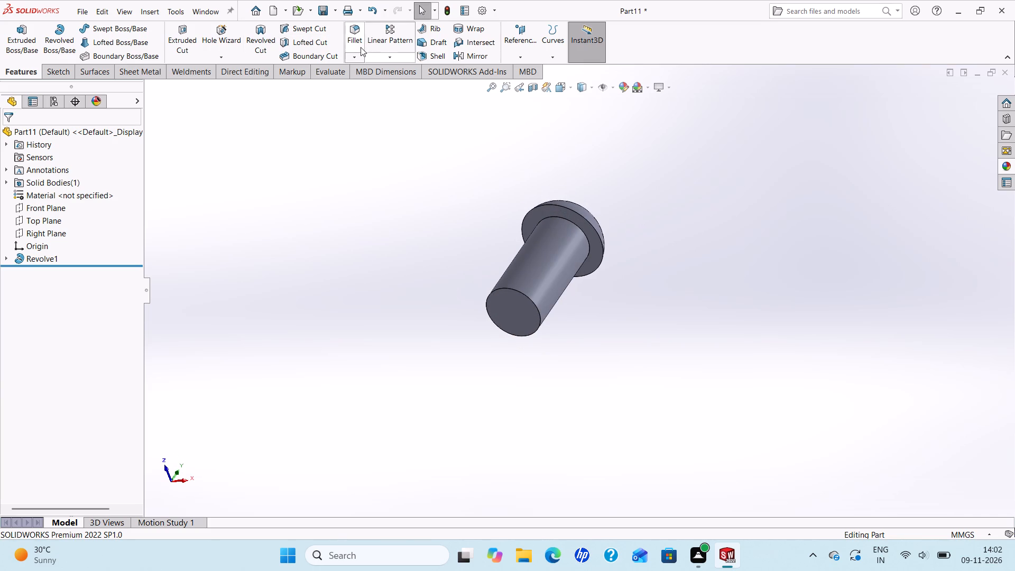
pyautogui.click(360, 43)
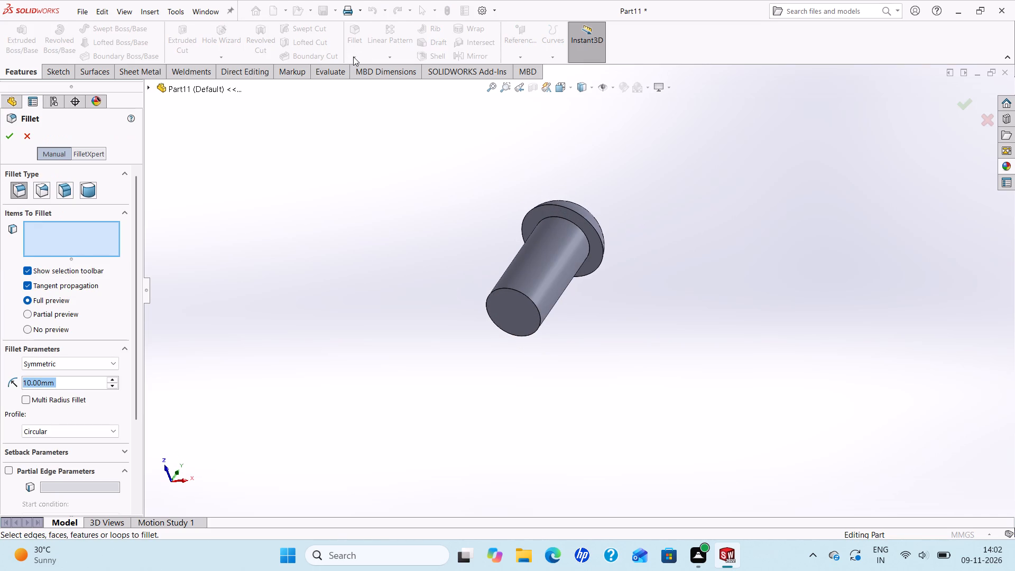
pyautogui.click(26, 133)
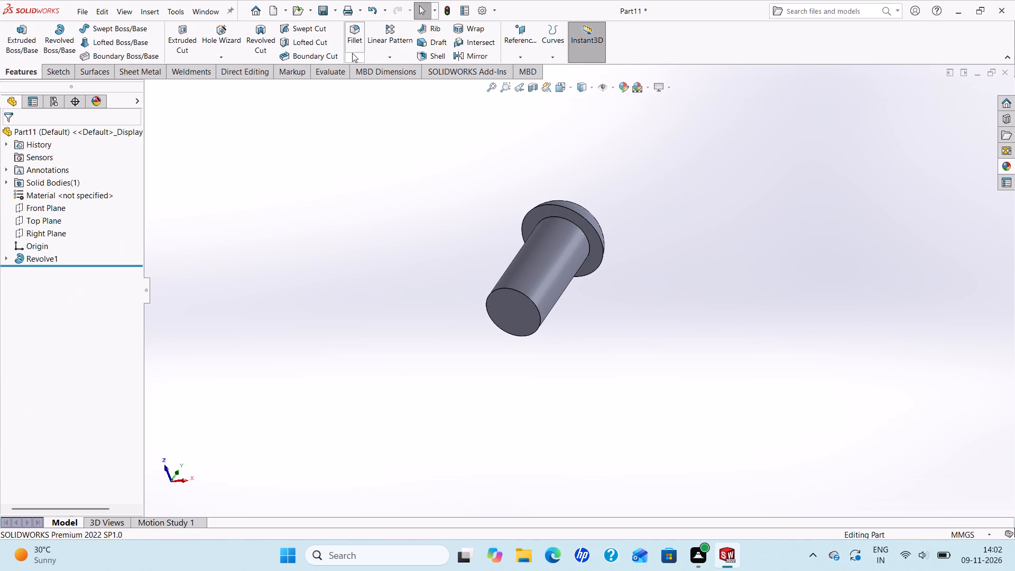
pyautogui.click(358, 56)
pyautogui.click(360, 87)
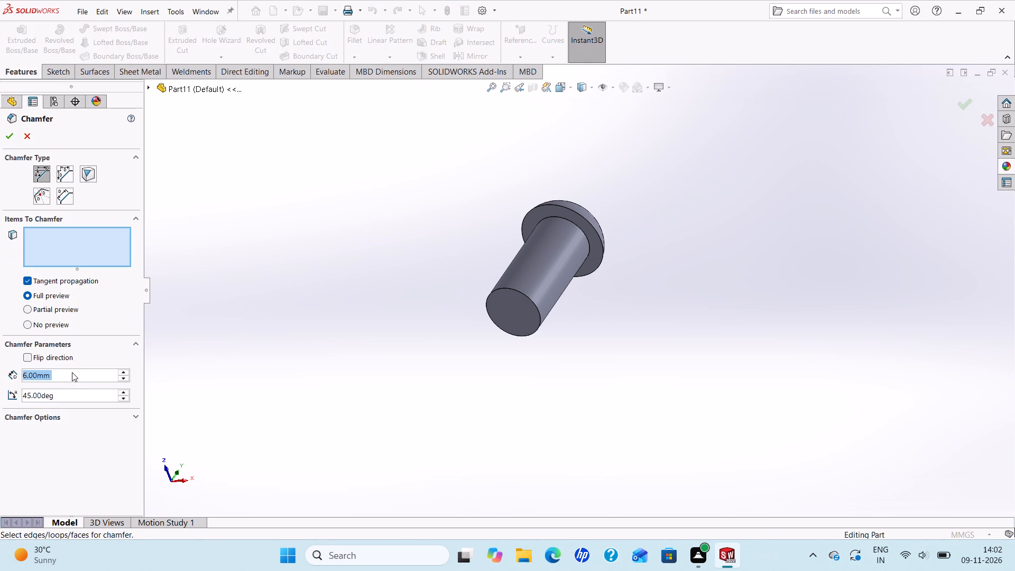
pyautogui.press('3')
pyautogui.press('Return')
pyautogui.click(522, 295)
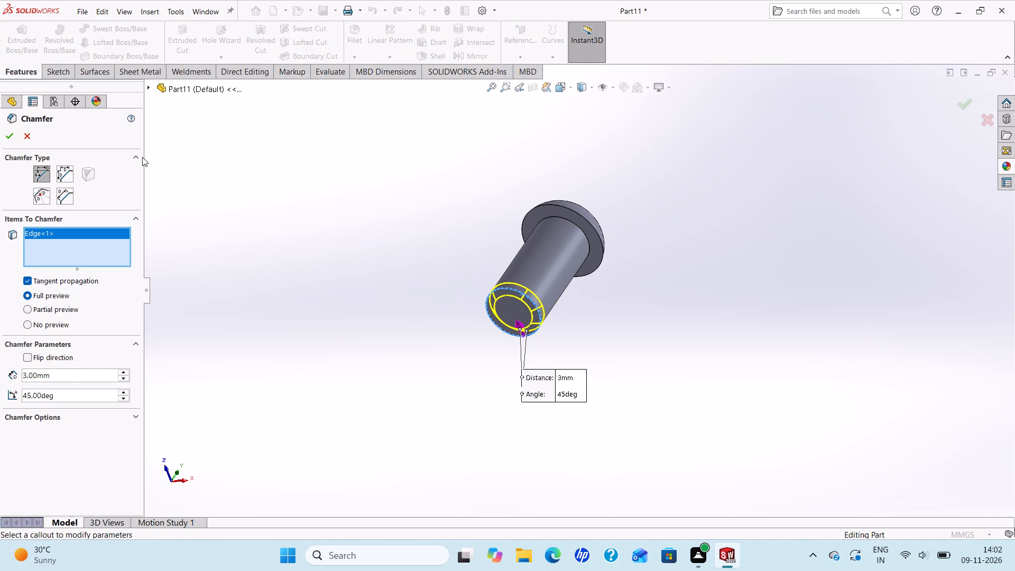
pyautogui.click(7, 136)
# On the Front Plane, sketch a center rectangle about 4.7 mm wide and 13.9 mm tall, centered on the dome's apex.
pyautogui.moveTo(370, 206); pyautogui.dragTo(344, 296, button='middle')
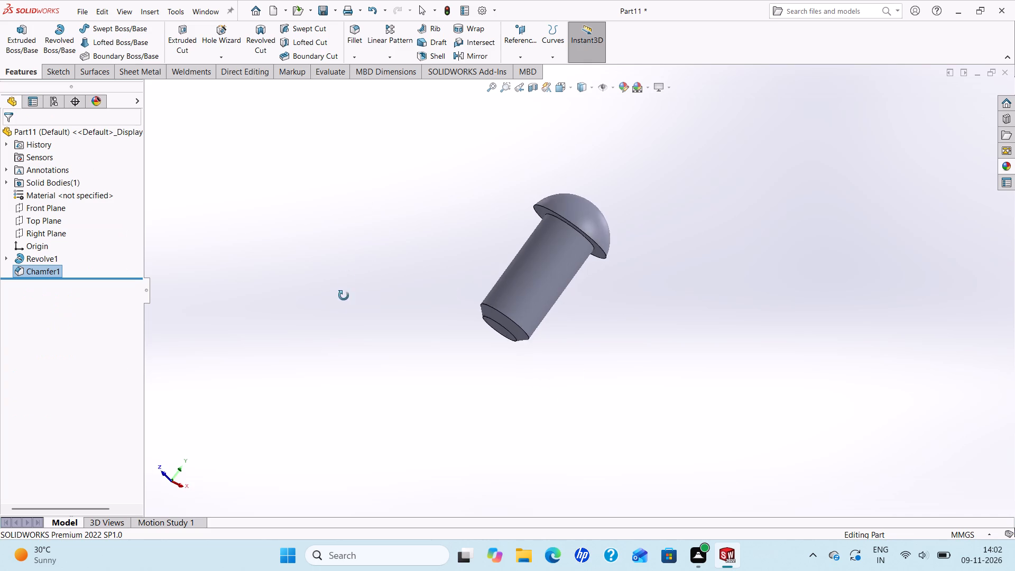
pyautogui.moveTo(344, 296); pyautogui.dragTo(338, 327, button='middle')
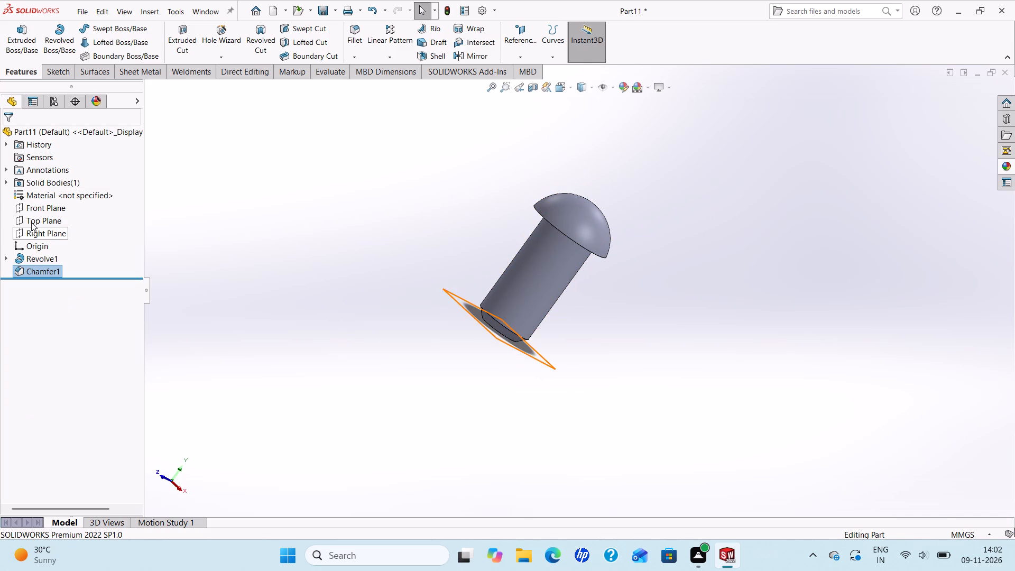
pyautogui.click(32, 208)
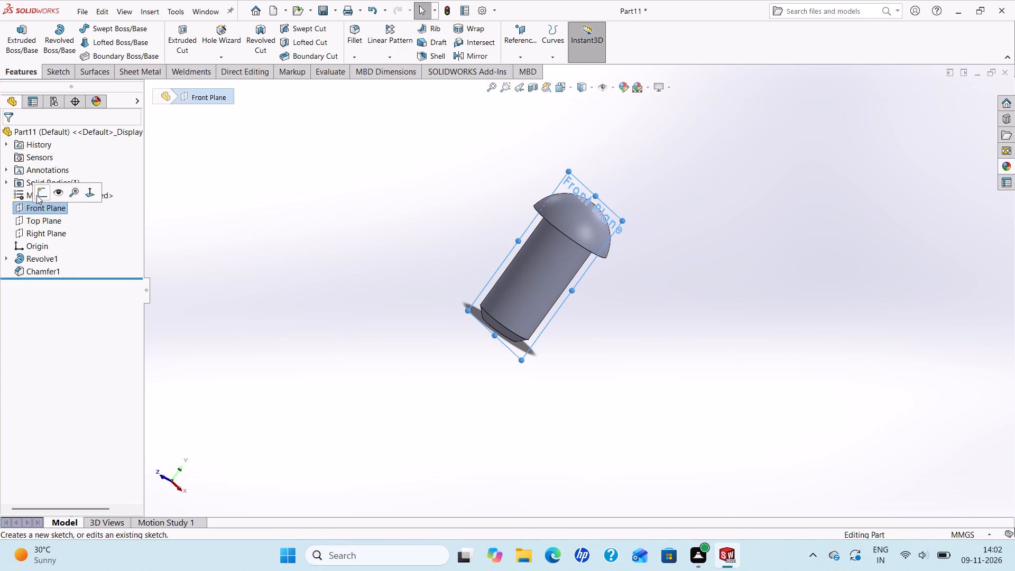
pyautogui.click(36, 193)
pyautogui.scroll(3, 455, 244)
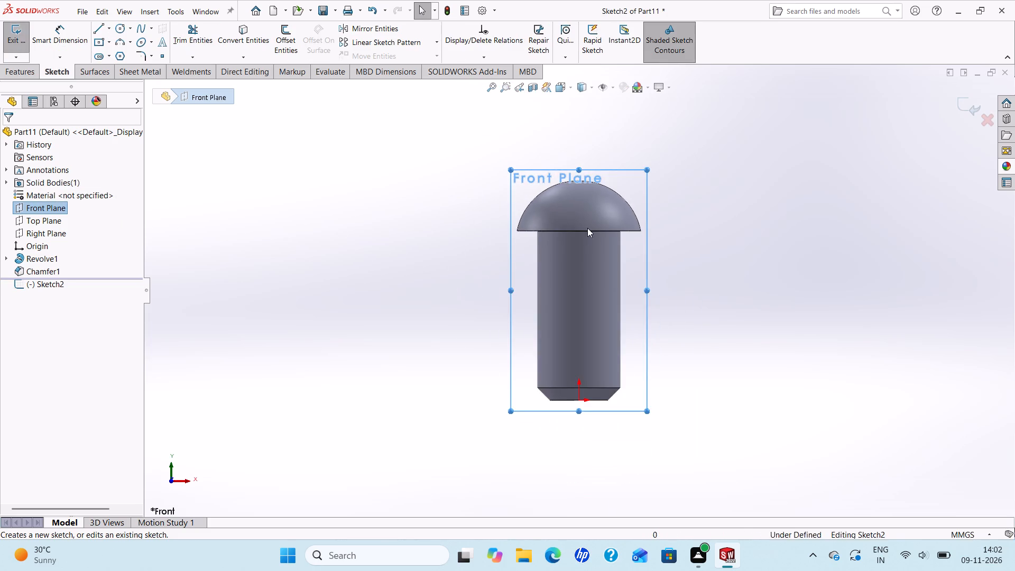
pyautogui.scroll(-2, 617, 212)
pyautogui.scroll(2, 602, 236)
pyautogui.scroll(-2, 593, 222)
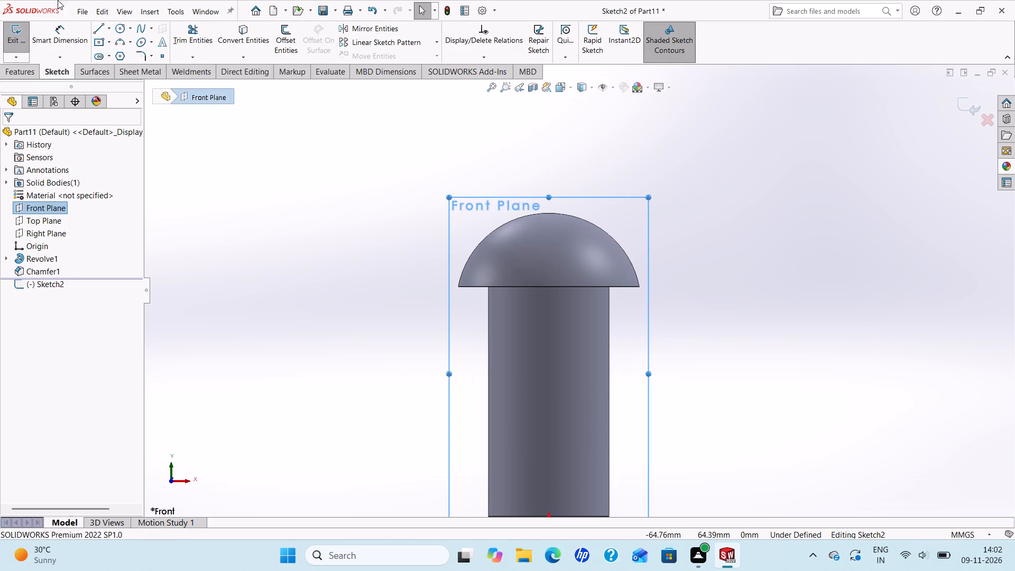
pyautogui.click(101, 40)
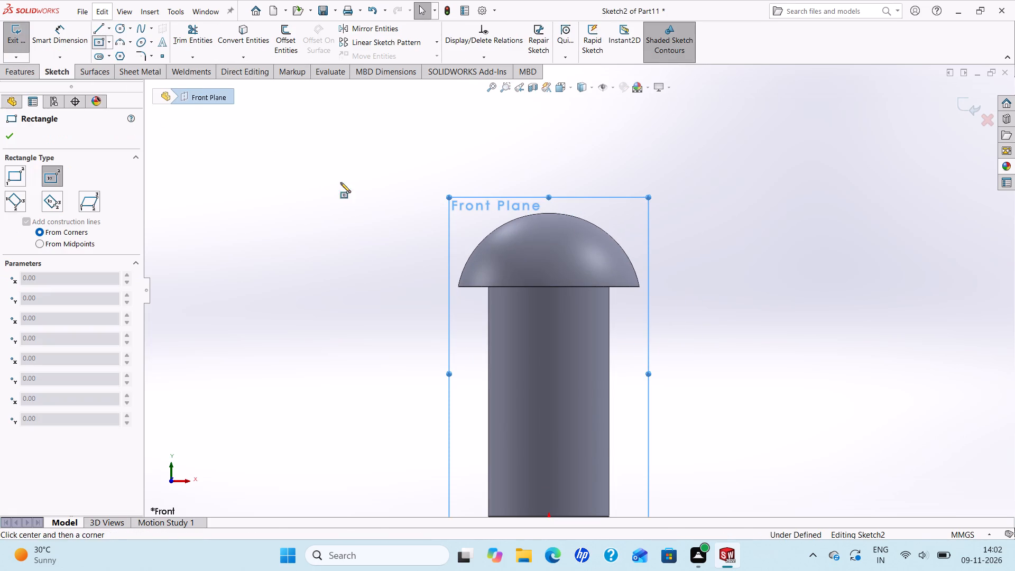
pyautogui.click(548, 213)
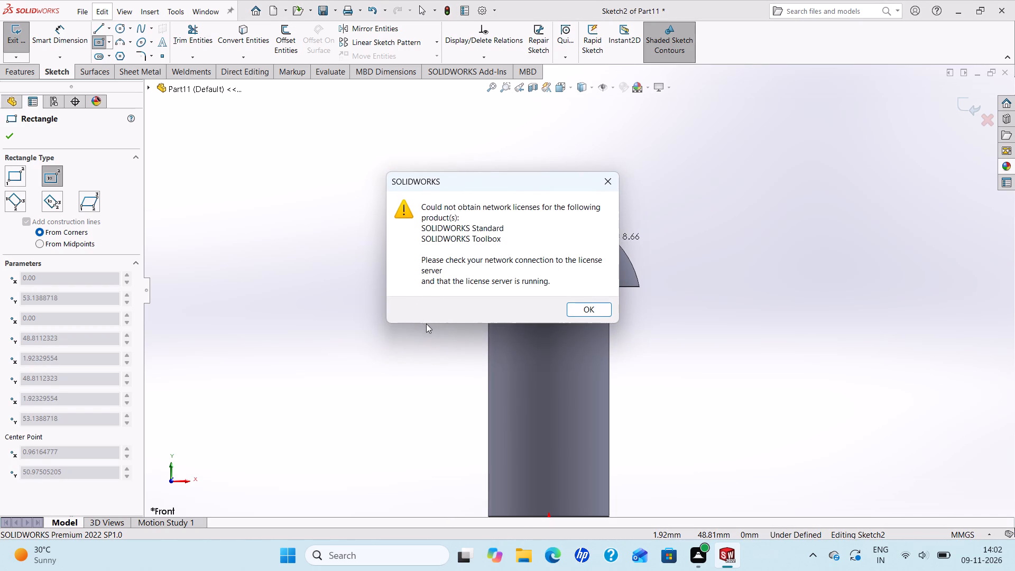
pyautogui.click(578, 308)
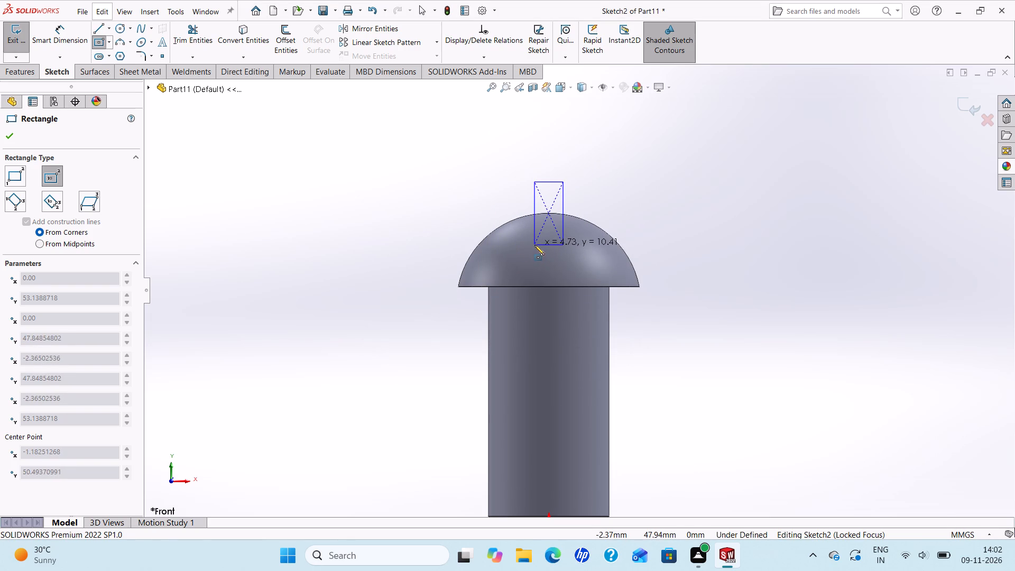
pyautogui.click(534, 255)
pyautogui.rightClick(537, 255)
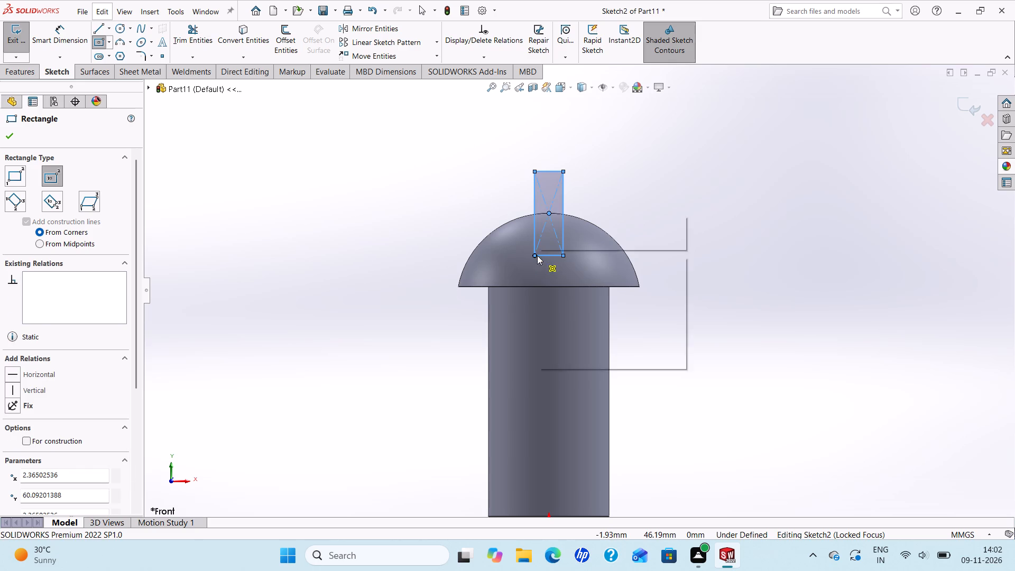
pyautogui.click(564, 266)
# Dimension the slot rectangle's width as 3 mm.
pyautogui.scroll(1, 599, 233)
pyautogui.scroll(-1, 599, 233)
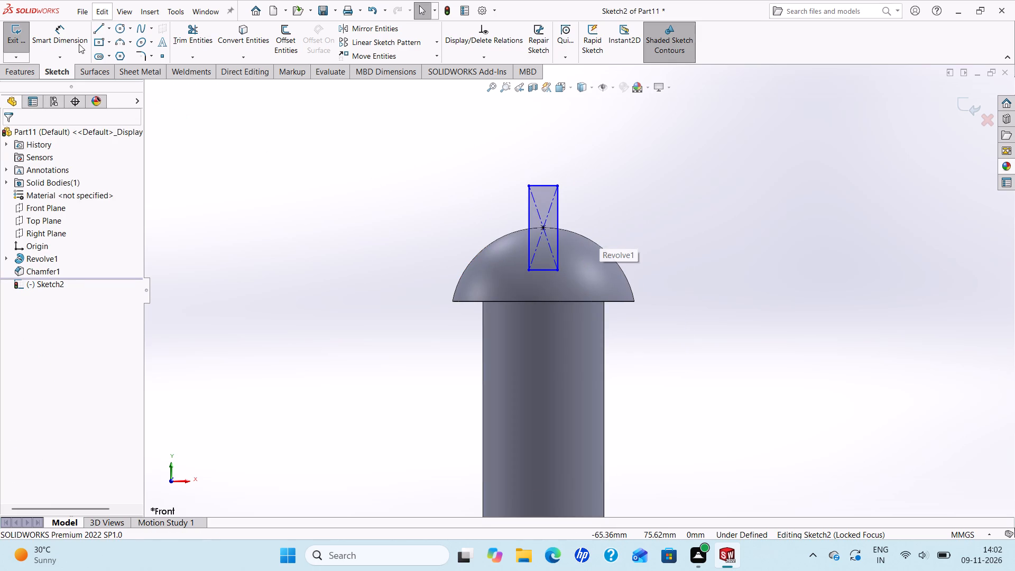
pyautogui.click(62, 35)
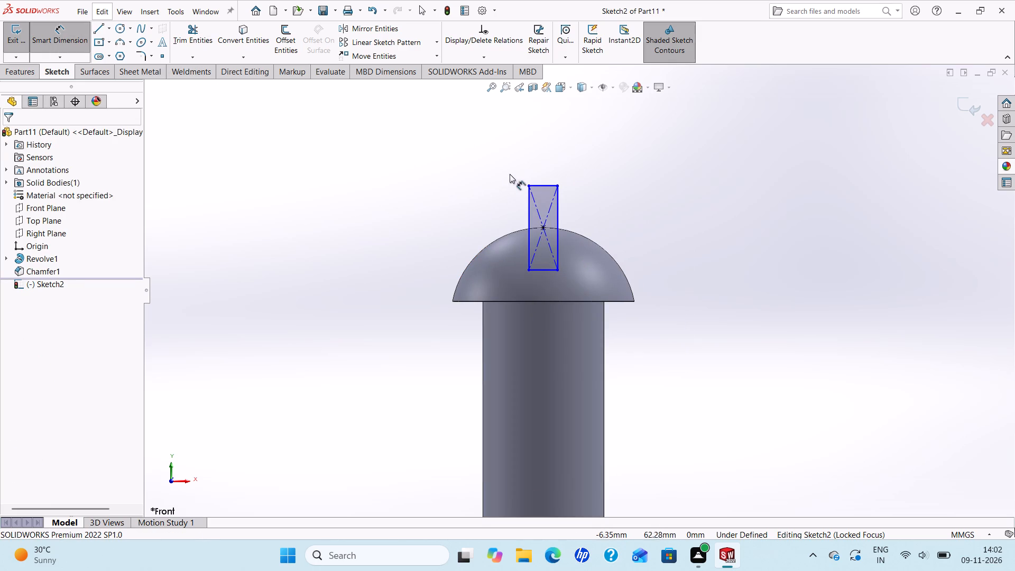
pyautogui.click(528, 219)
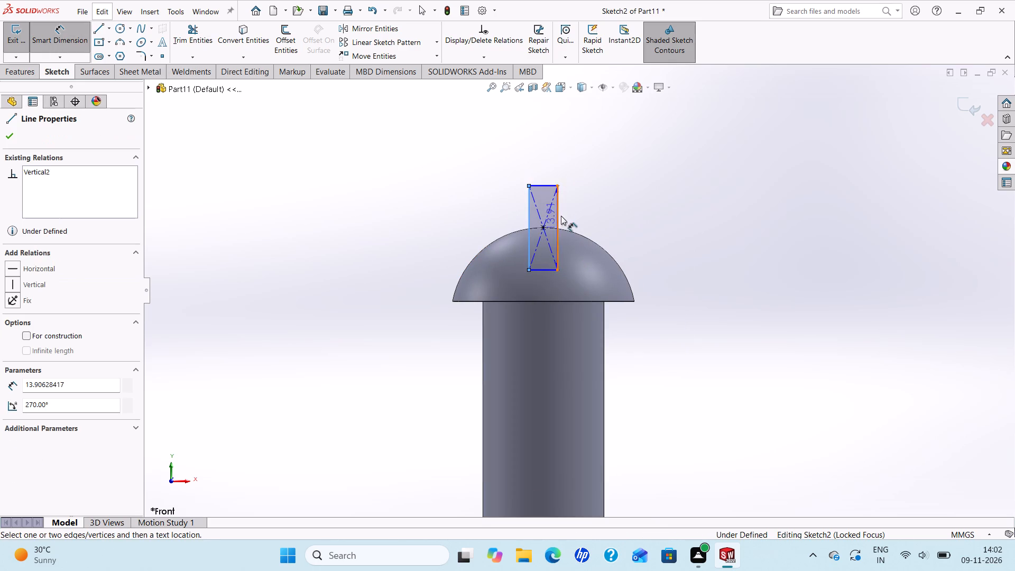
pyautogui.click(558, 214)
pyautogui.click(534, 158)
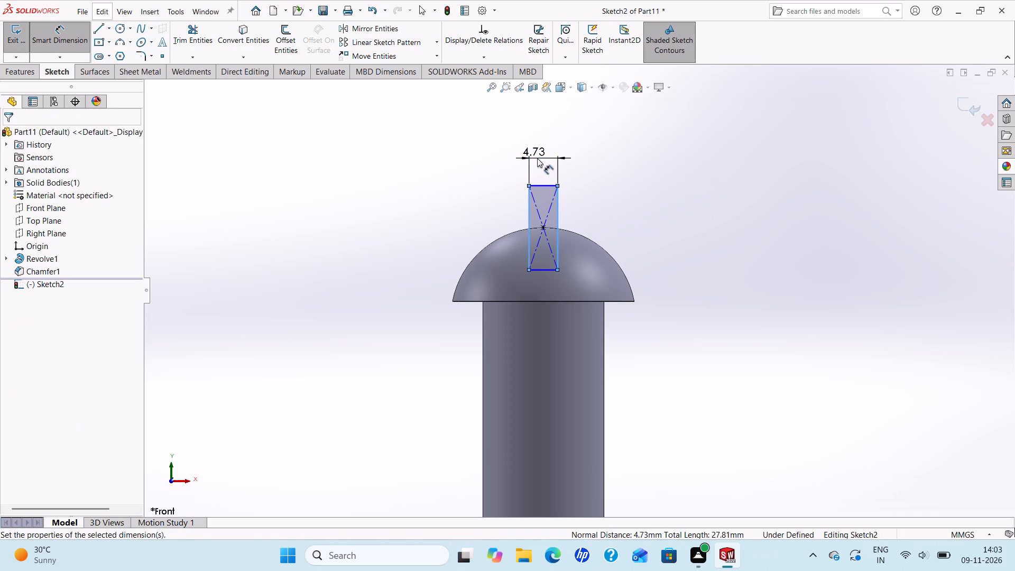
pyautogui.press('3')
pyautogui.press('Return')
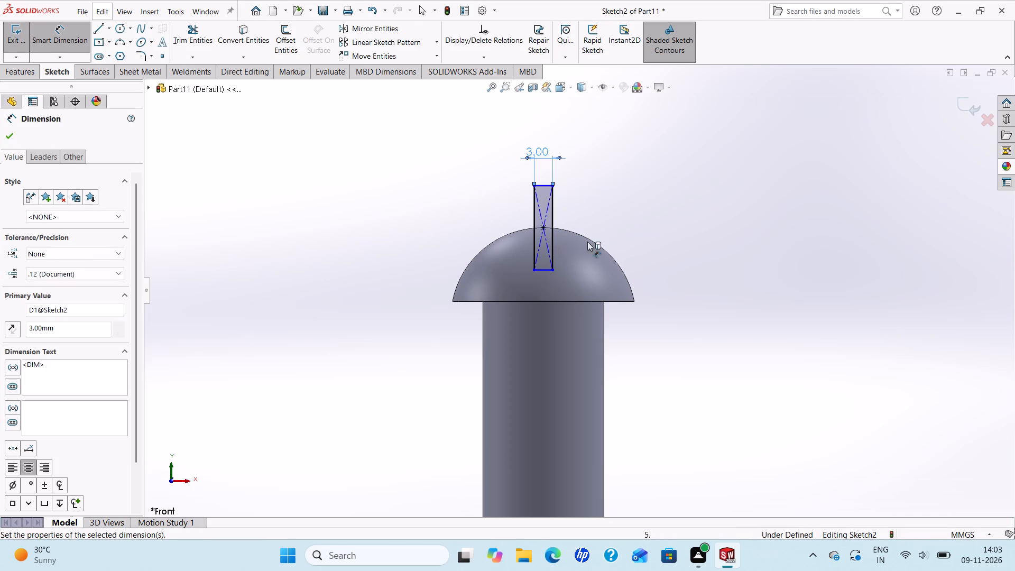
# Dimension the distance from the head's flat underside to the rectangle's bottom edge as 3 mm and finish dimensioning.
pyautogui.click(553, 302)
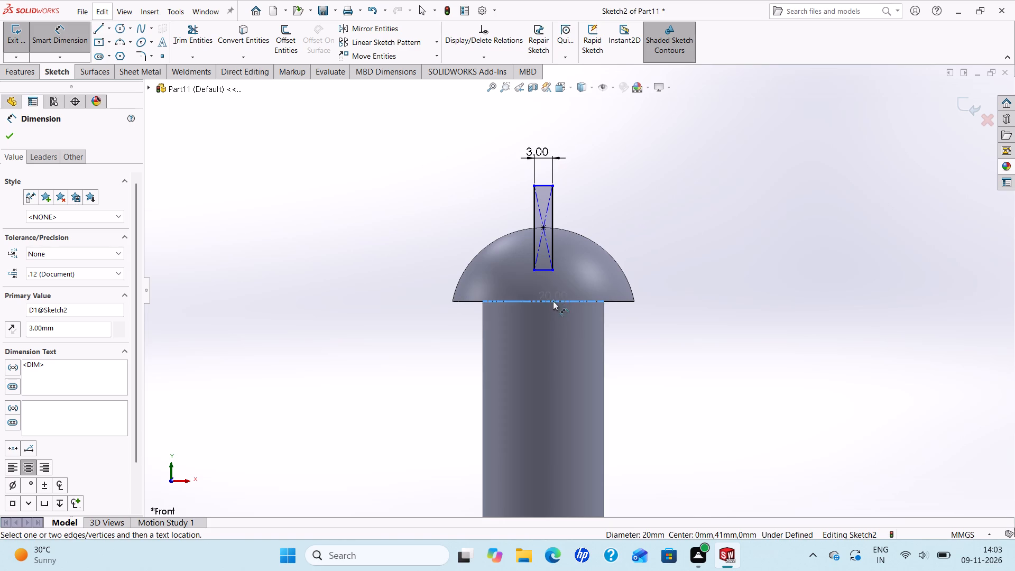
pyautogui.click(544, 271)
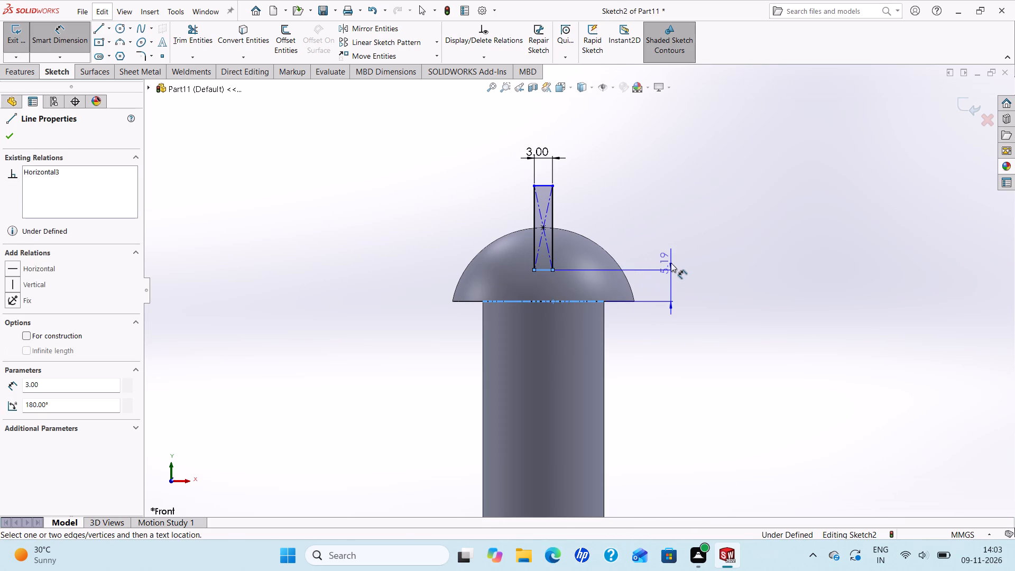
pyautogui.click(671, 263)
pyautogui.press('3')
pyautogui.press('Return')
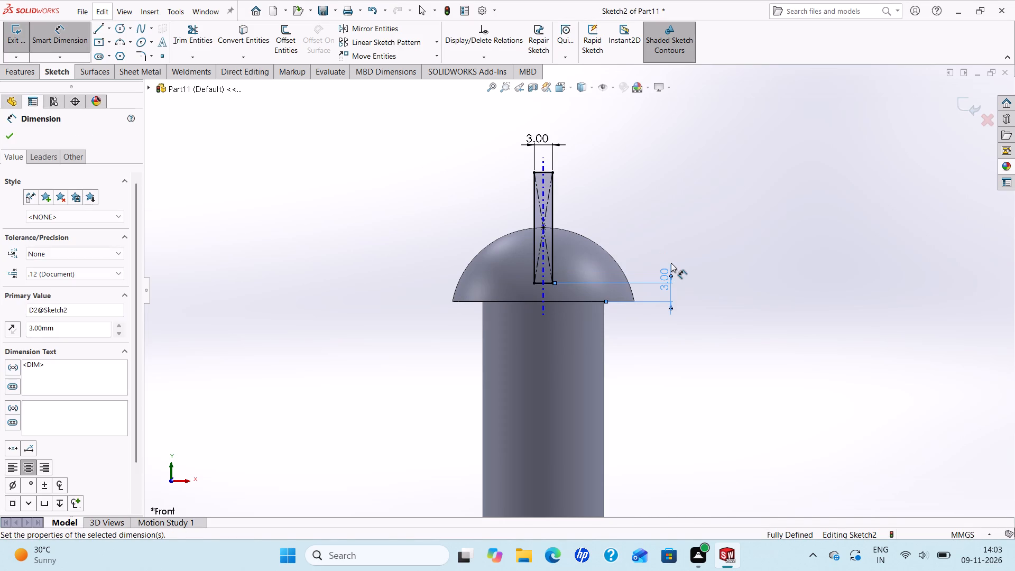
pyautogui.click(10, 135)
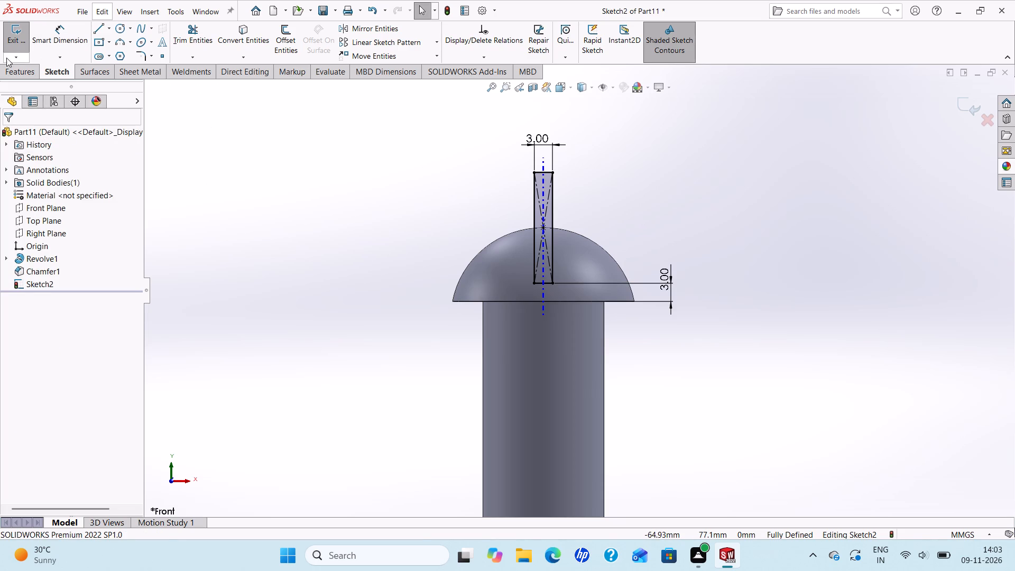
# Set up an Extruded Cut of the slot rectangle with the Through All - Both end condition.
pyautogui.click(9, 70)
pyautogui.click(191, 35)
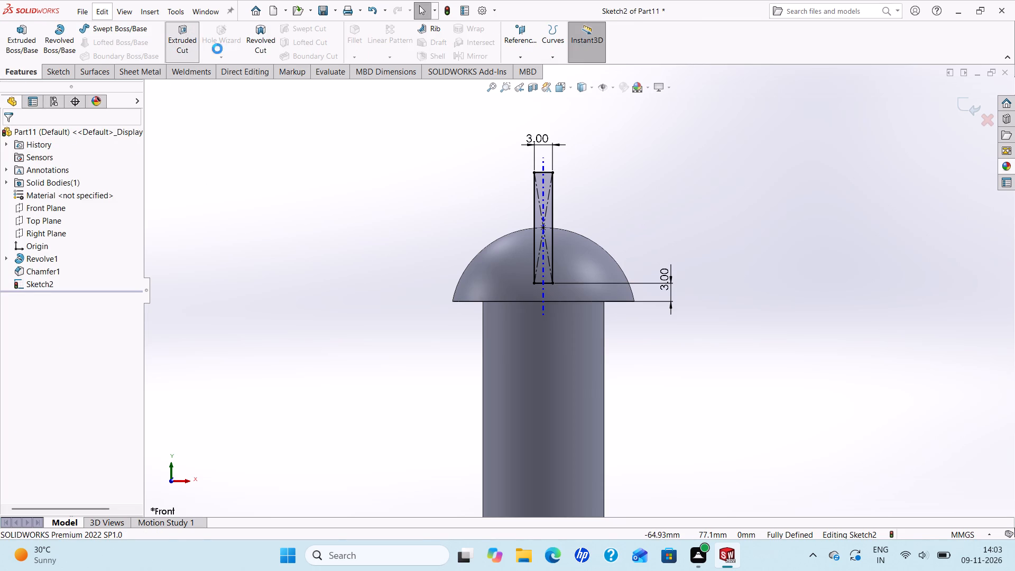
pyautogui.moveTo(379, 293); pyautogui.dragTo(327, 284, button='middle')
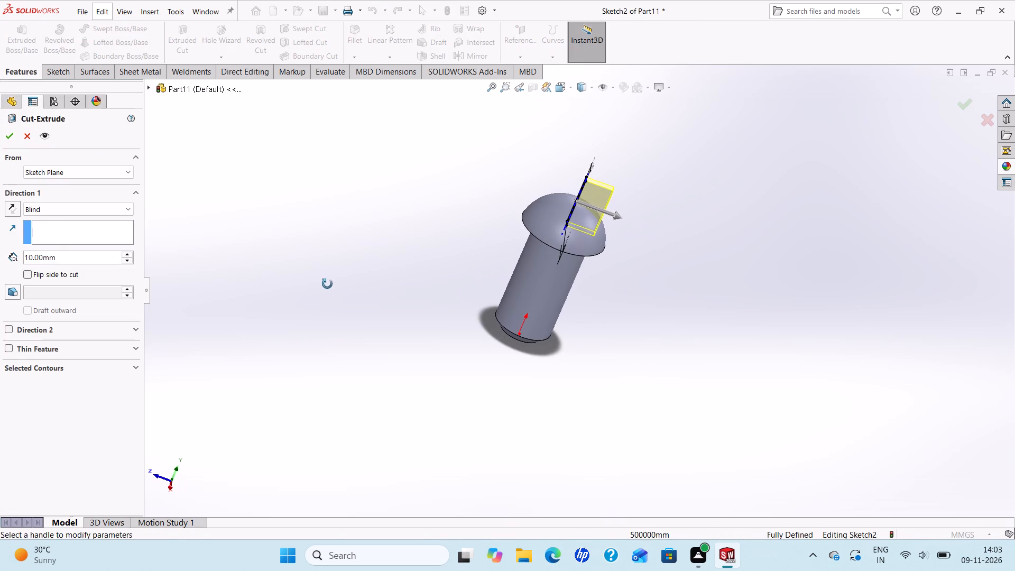
pyautogui.moveTo(327, 284); pyautogui.dragTo(327, 284, button='middle')
pyautogui.scroll(-1, 361, 256)
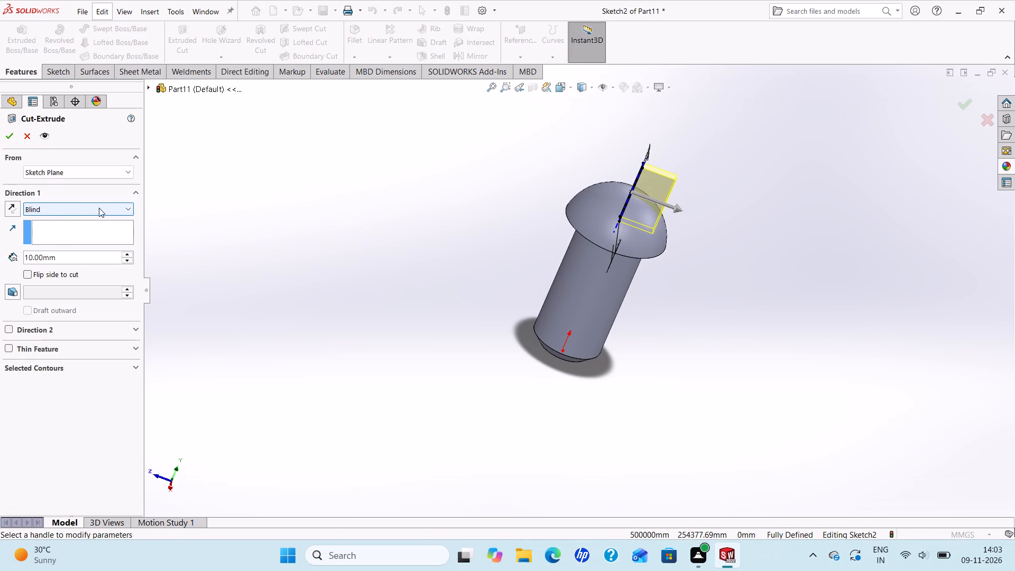
pyautogui.click(128, 207)
pyautogui.click(80, 236)
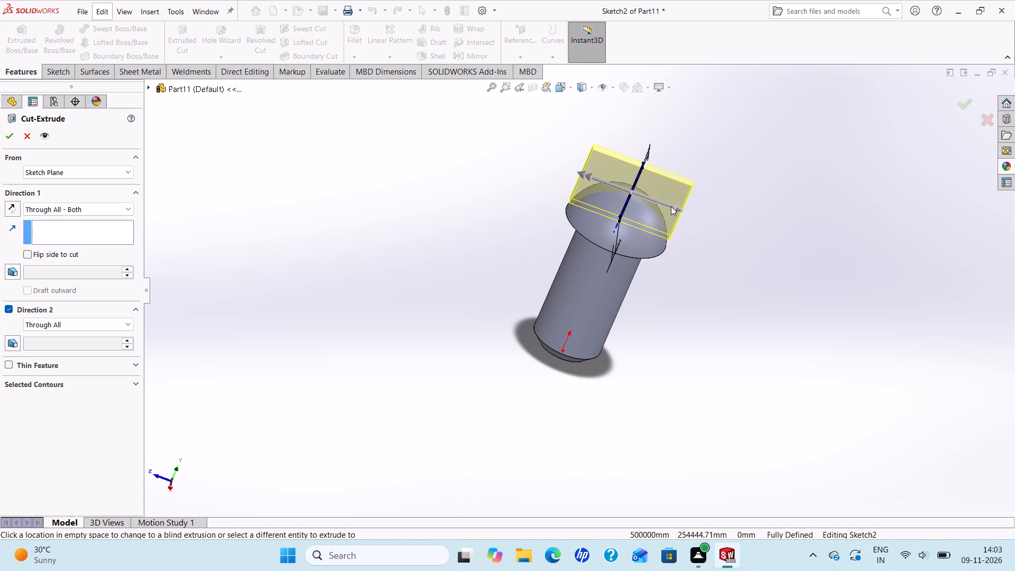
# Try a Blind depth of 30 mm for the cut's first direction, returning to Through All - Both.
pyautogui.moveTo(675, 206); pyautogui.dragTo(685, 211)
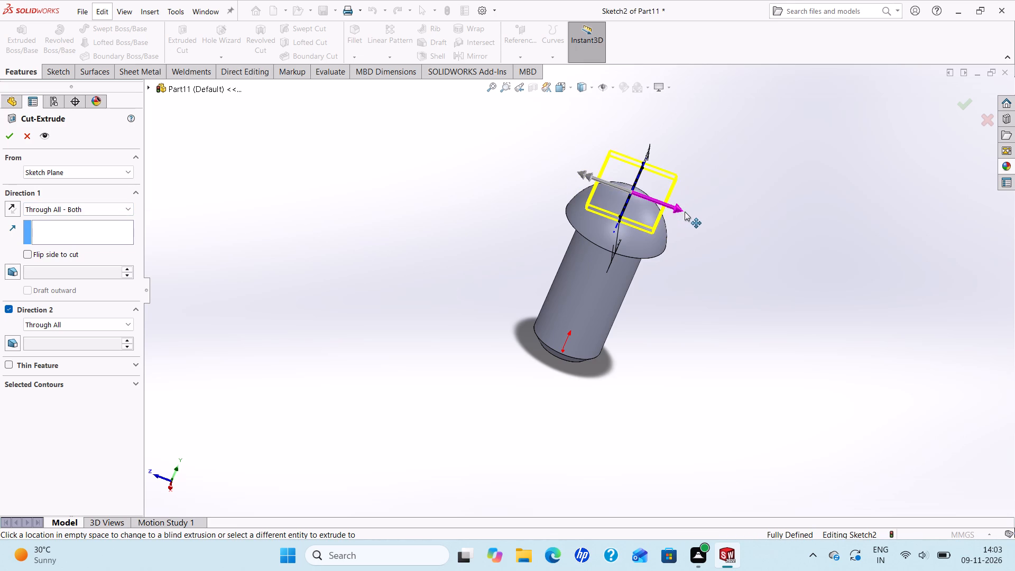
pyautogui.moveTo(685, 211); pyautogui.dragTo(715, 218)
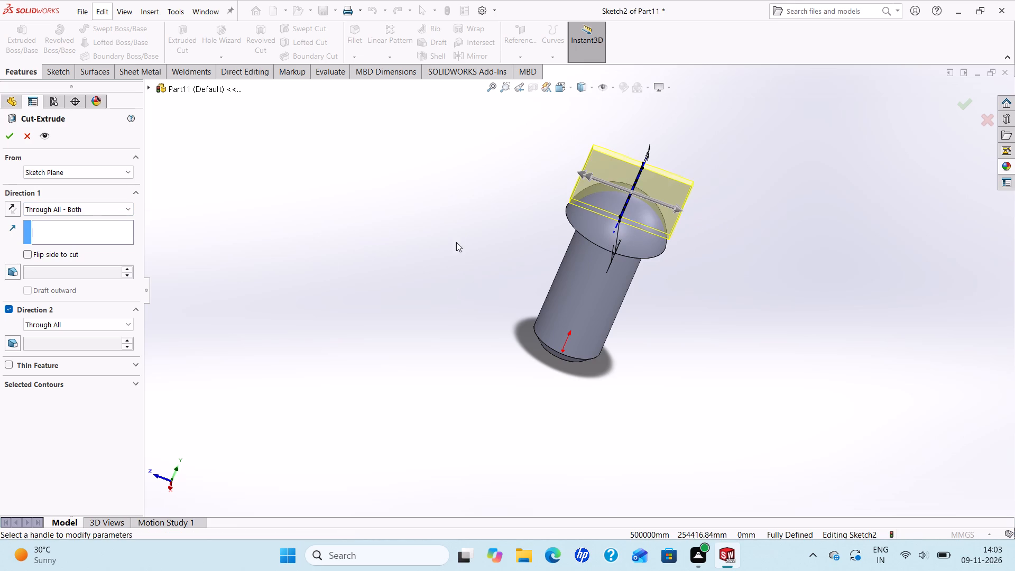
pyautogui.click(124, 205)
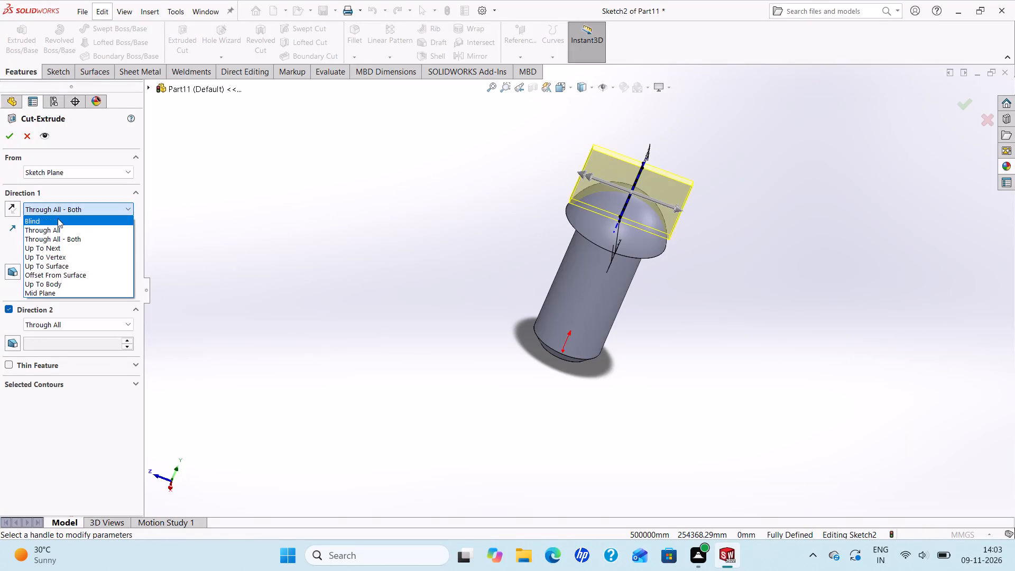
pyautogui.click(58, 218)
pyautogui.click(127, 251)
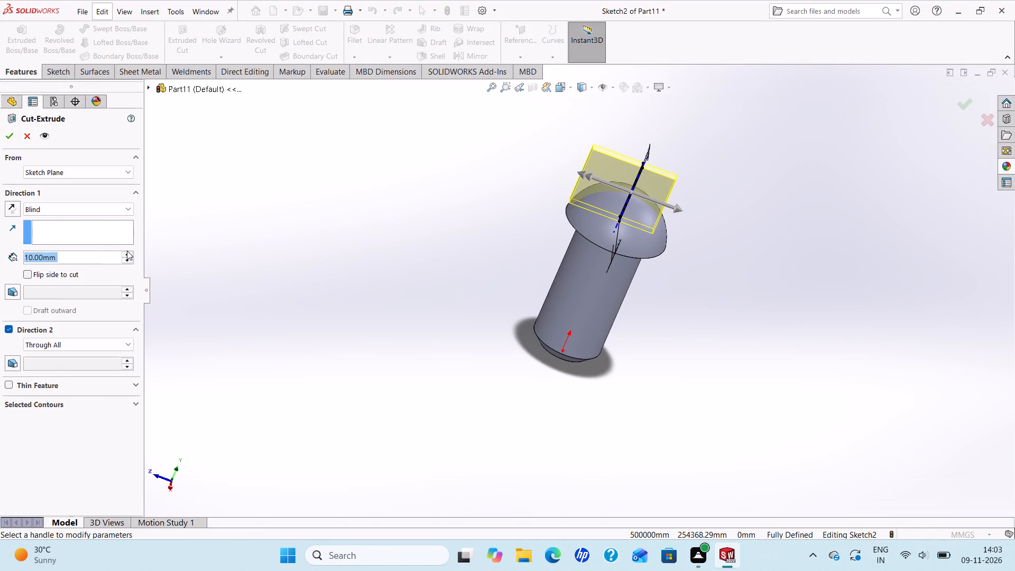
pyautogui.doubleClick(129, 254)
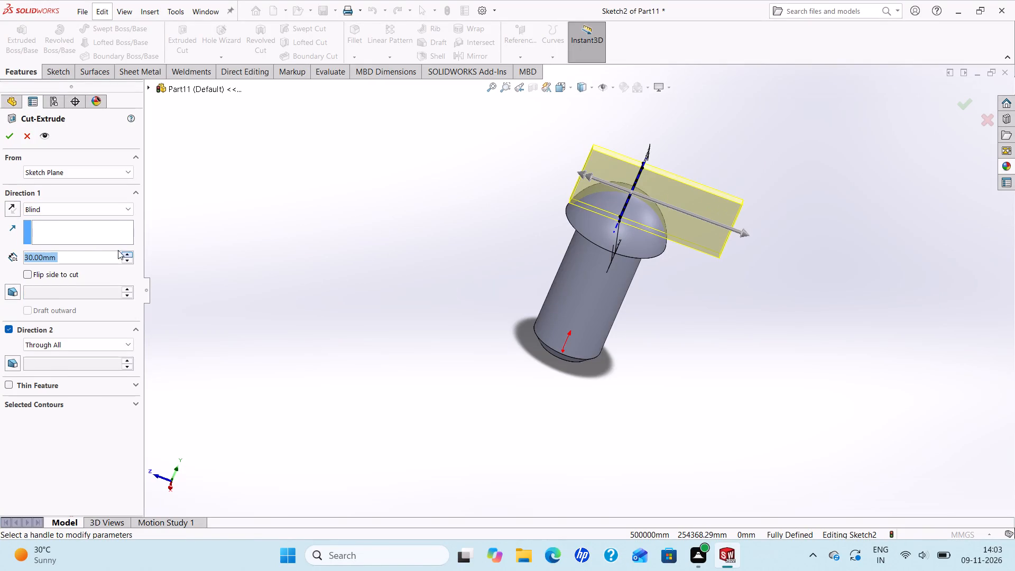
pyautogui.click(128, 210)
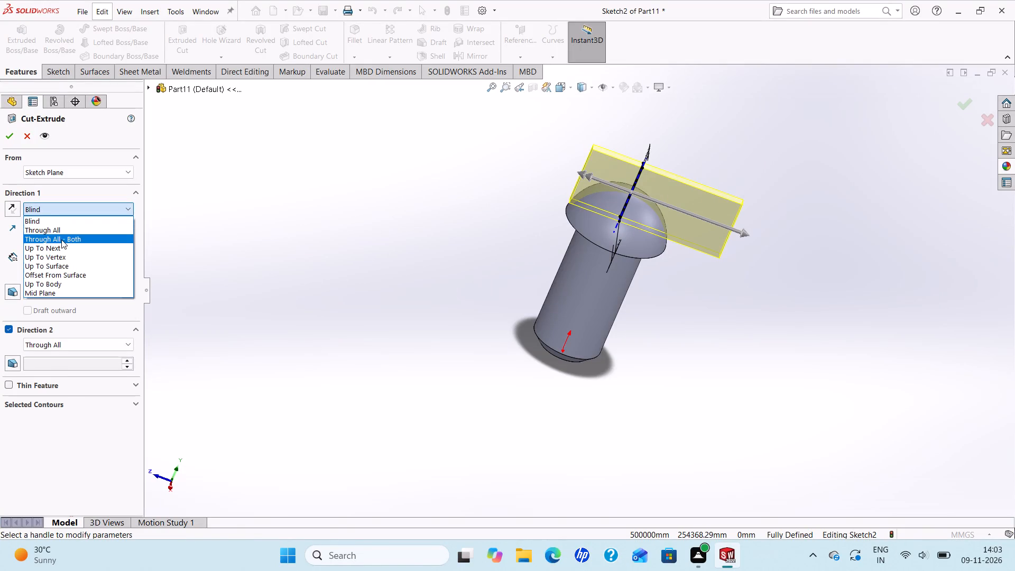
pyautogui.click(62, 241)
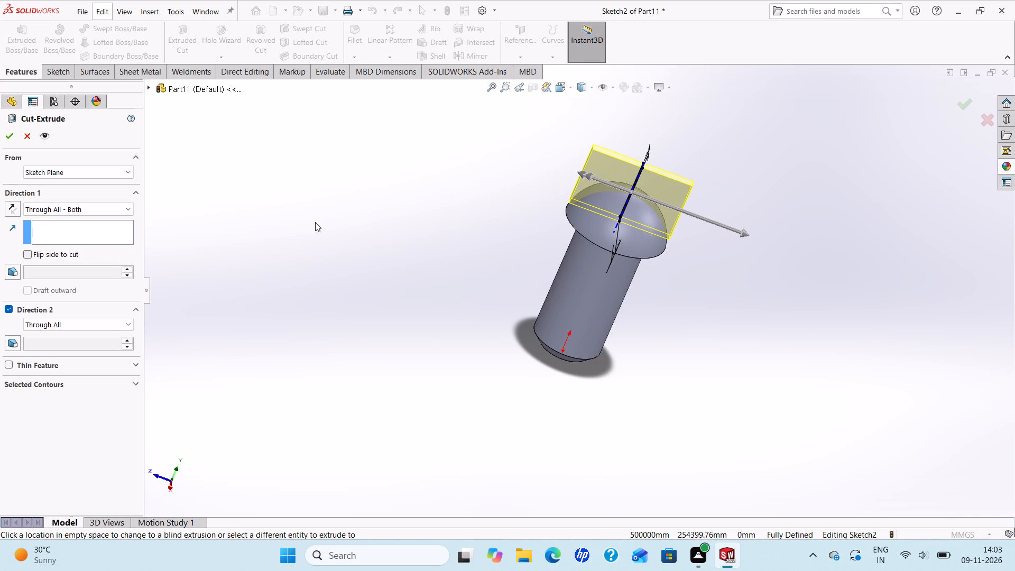
# Complete the Through All - Both cut of the slot across the domed head.
pyautogui.moveTo(447, 244); pyautogui.dragTo(408, 205, button='middle')
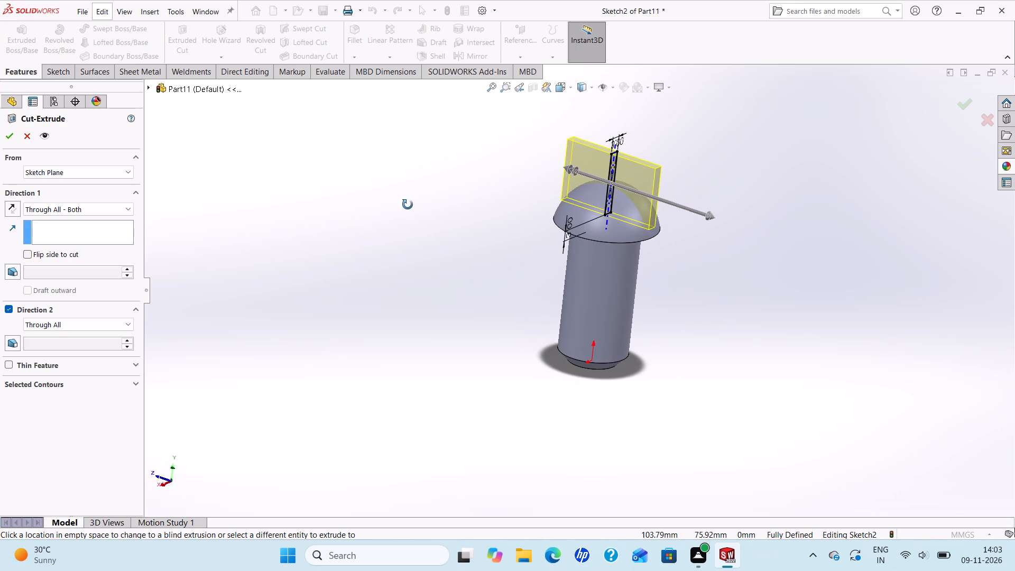
pyautogui.moveTo(408, 205); pyautogui.dragTo(414, 219, button='middle')
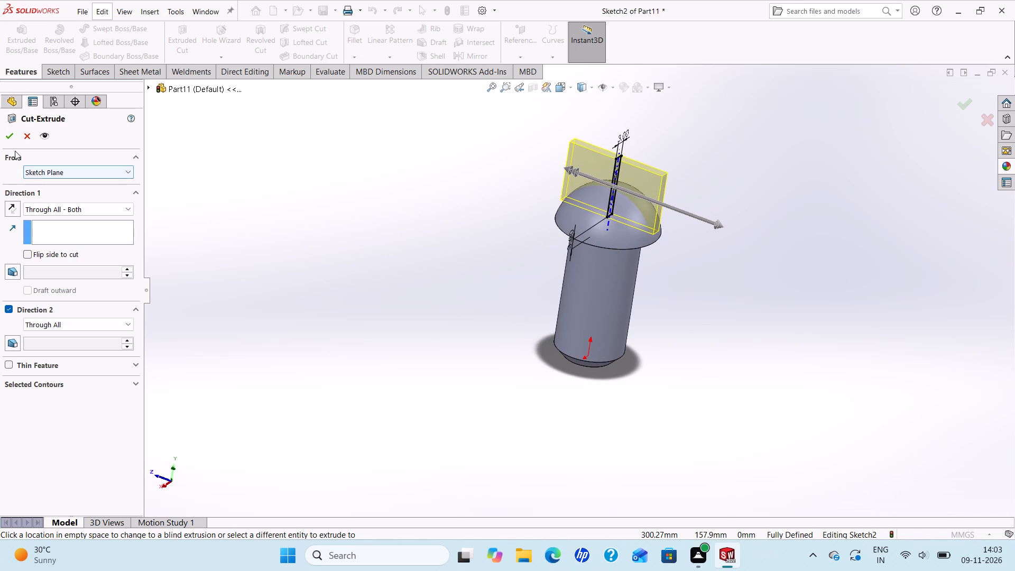
pyautogui.click(10, 136)
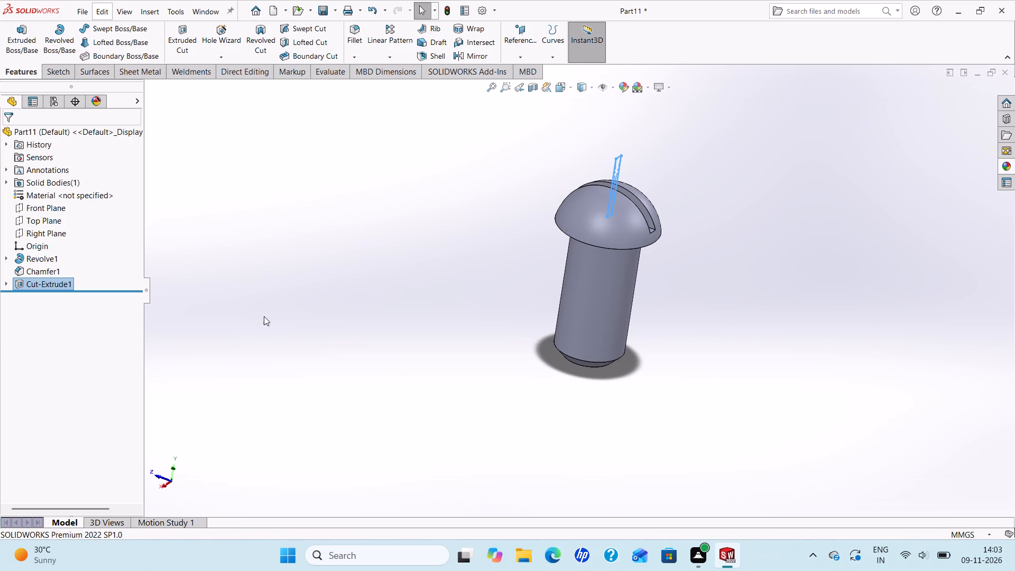
pyautogui.press('Escape')
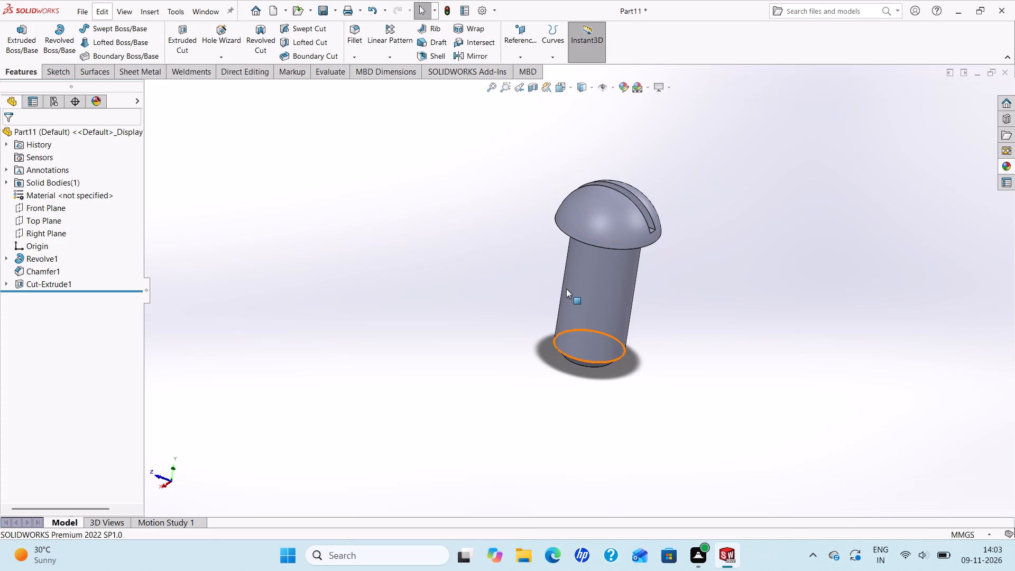
# Examine the slotted head and chamfered shank of the screw from several sides.
pyautogui.moveTo(566, 288); pyautogui.dragTo(461, 282, button='middle')
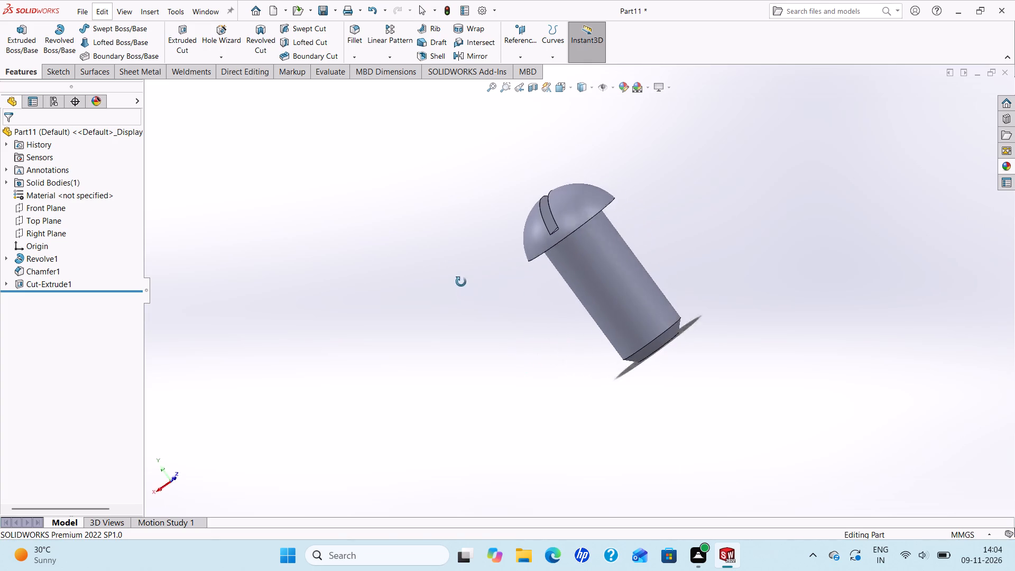
pyautogui.moveTo(461, 282); pyautogui.dragTo(436, 377, button='middle')
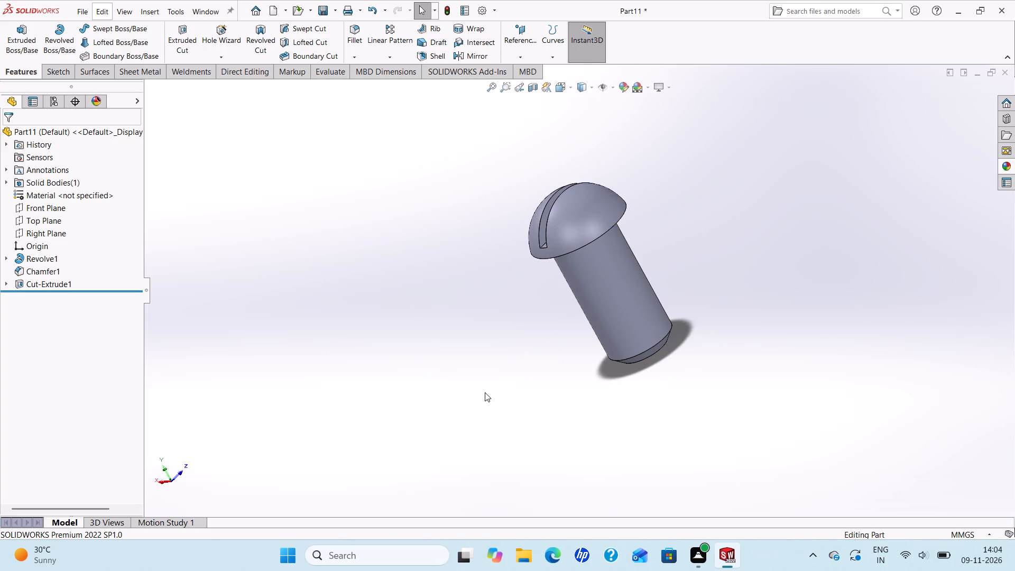
pyautogui.moveTo(562, 290); pyautogui.dragTo(652, 311, button='middle')
pyautogui.moveTo(647, 279); pyautogui.dragTo(390, 335, button='middle')
pyautogui.scroll(-1, 412, 319)
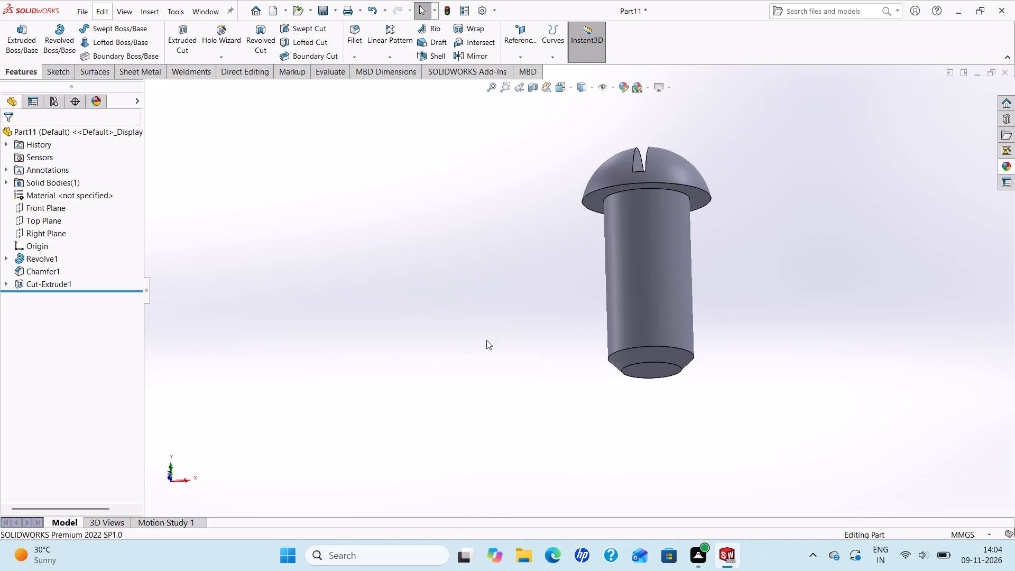
pyautogui.scroll(1, 685, 283)
pyautogui.scroll(-1, 752, 281)
pyautogui.scroll(-1, 703, 243)
pyautogui.moveTo(703, 243); pyautogui.dragTo(645, 310, button='middle')
pyautogui.scroll(1, 659, 229)
pyautogui.scroll(-1, 642, 229)
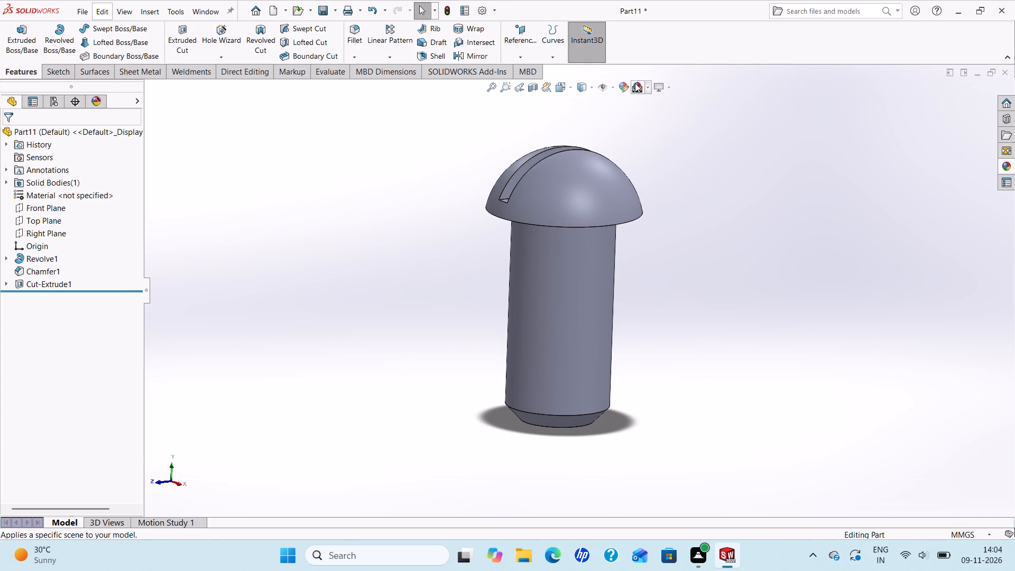
# Apply a light red color from the standard swatches to the whole screw part.
pyautogui.click(628, 85)
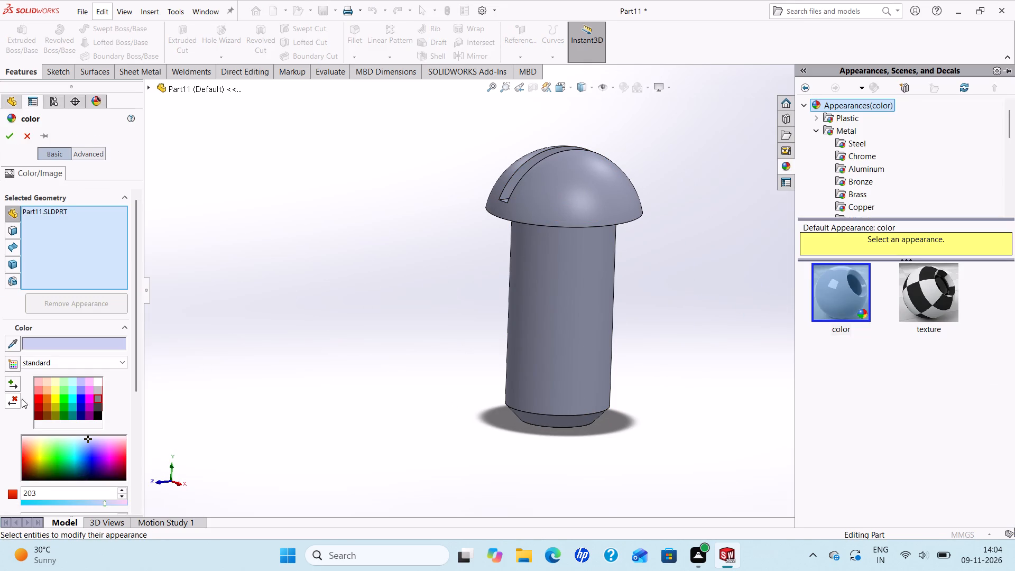
pyautogui.click(39, 392)
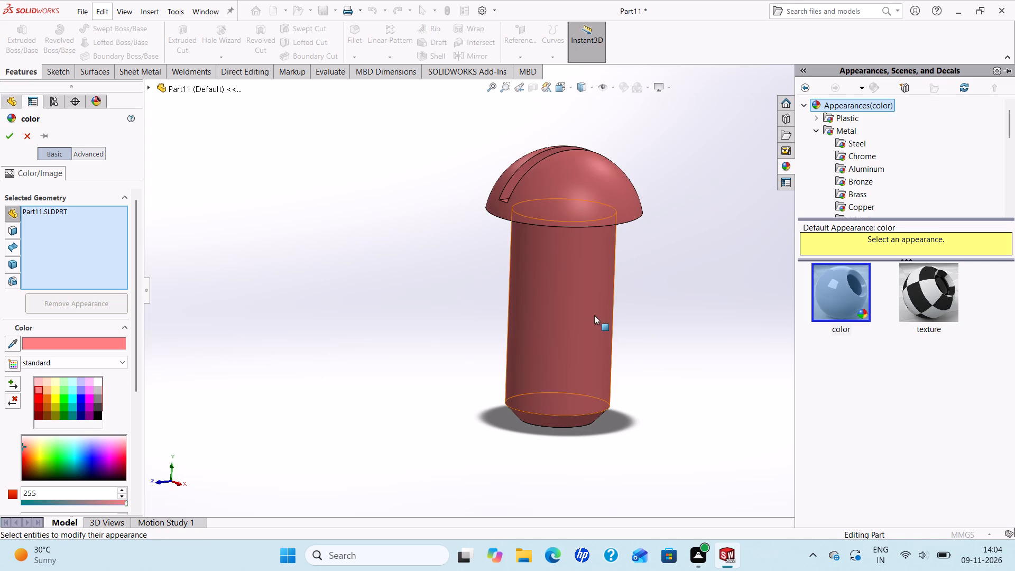
pyautogui.click(12, 134)
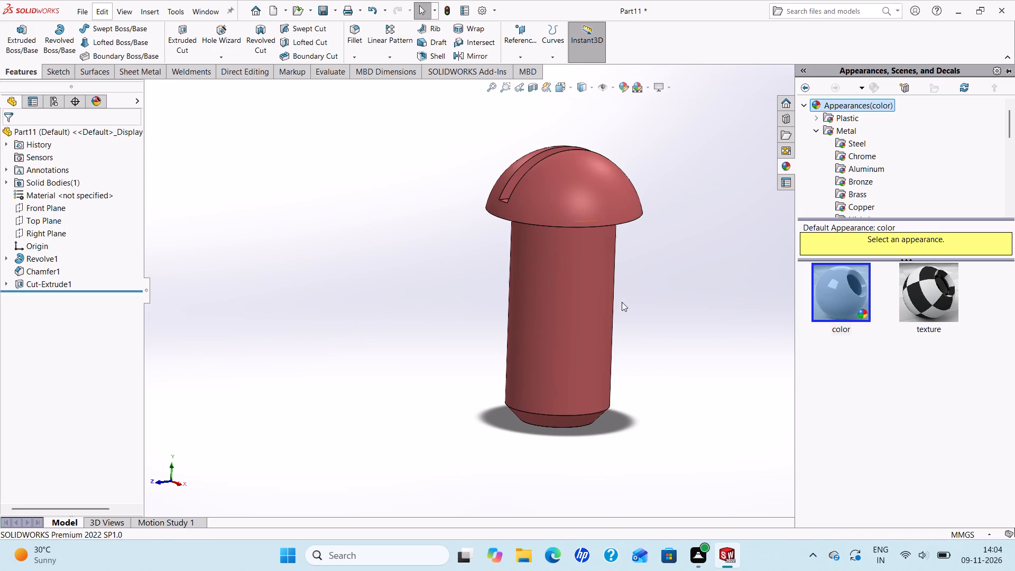
pyautogui.scroll(1, 622, 302)
pyautogui.scroll(-1, 599, 306)
pyautogui.click(347, 312)
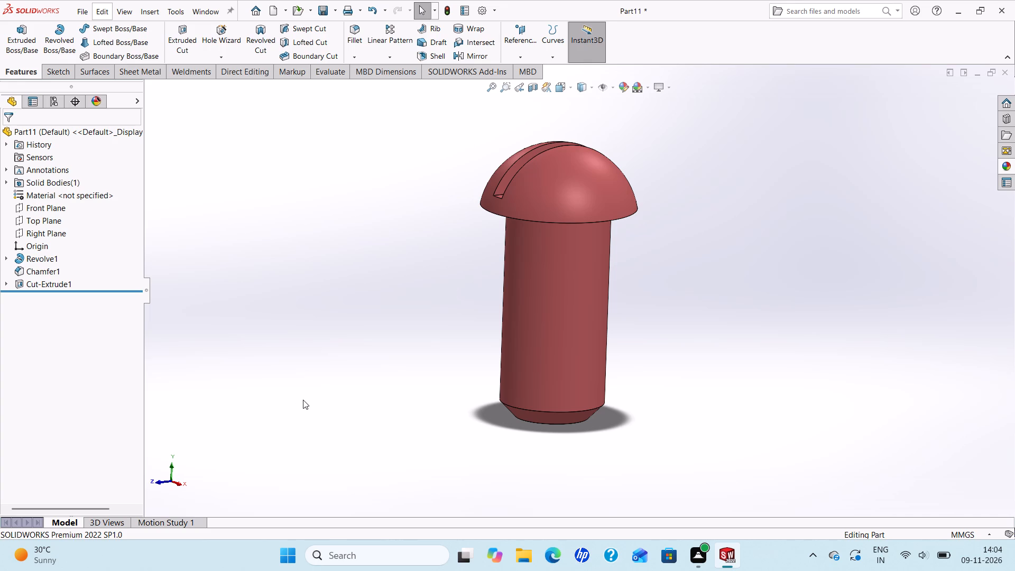
# Save the part as "butterfly screw" in the Attachments folder.
pyautogui.hotkey('ctrl', 's')
pyautogui.write('butterfk')
pyautogui.press('BackSpace')
pyautogui.write('ly')
pyautogui.press('space')
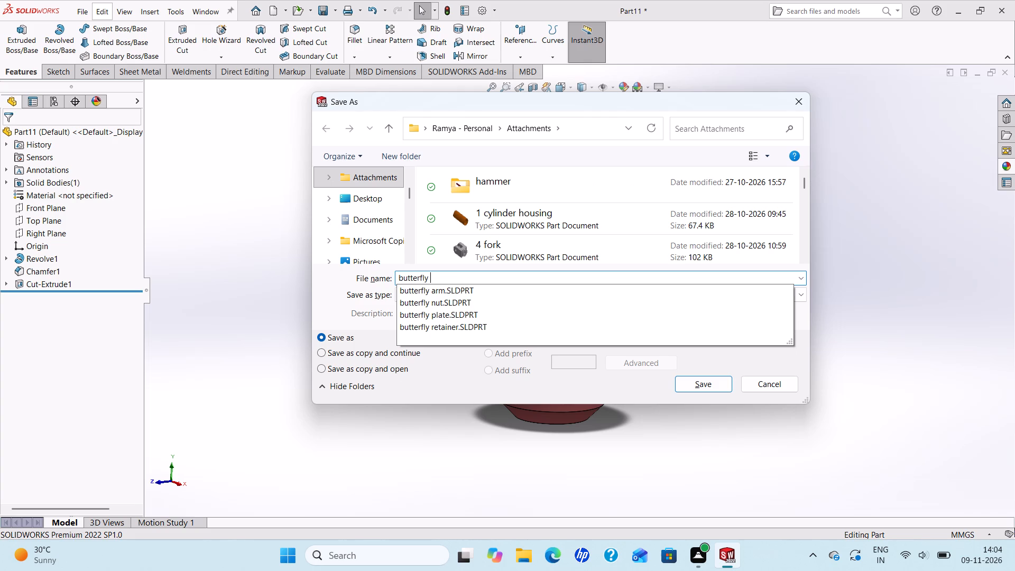
pyautogui.write('screw')
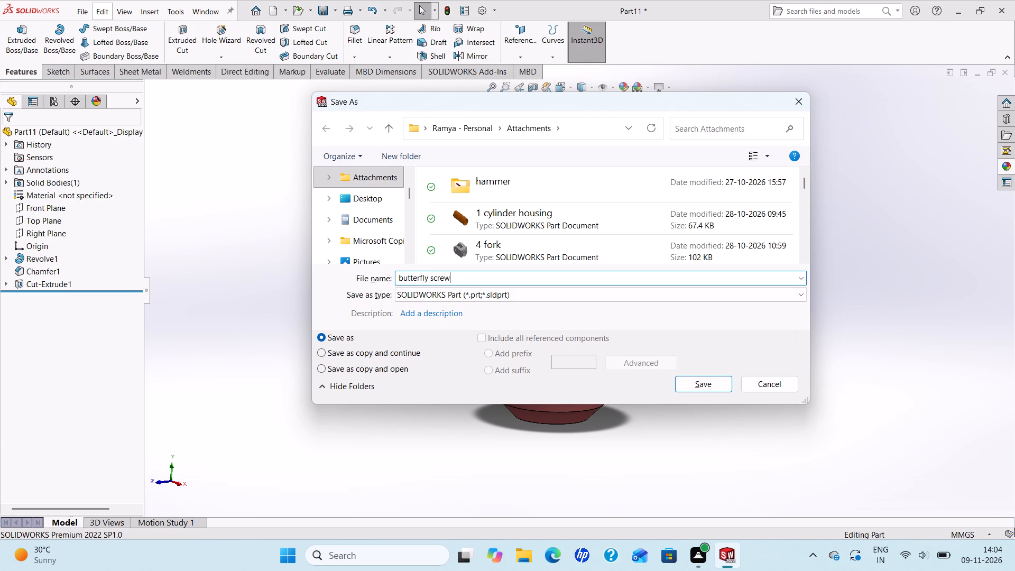
pyautogui.click(697, 383)
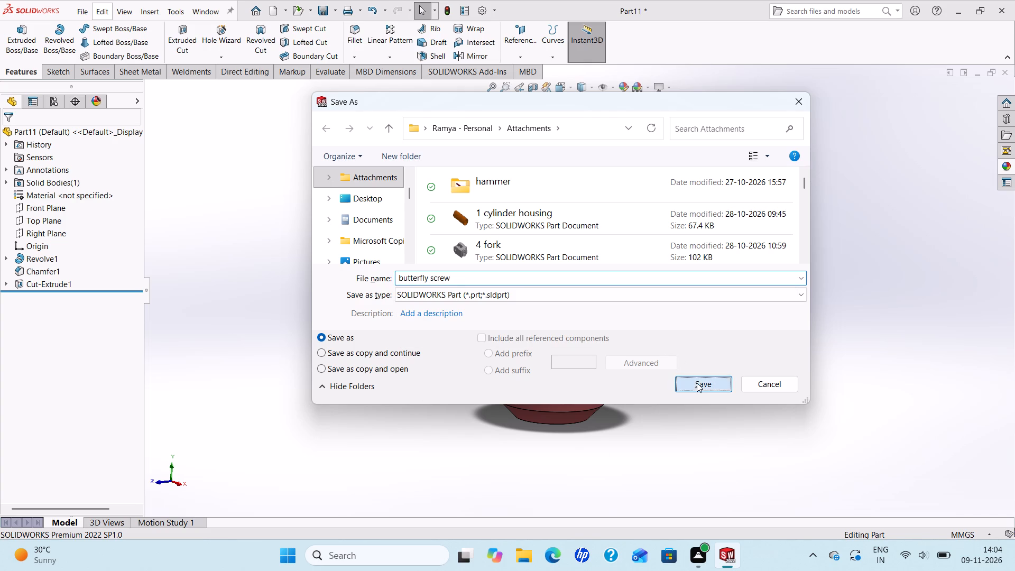
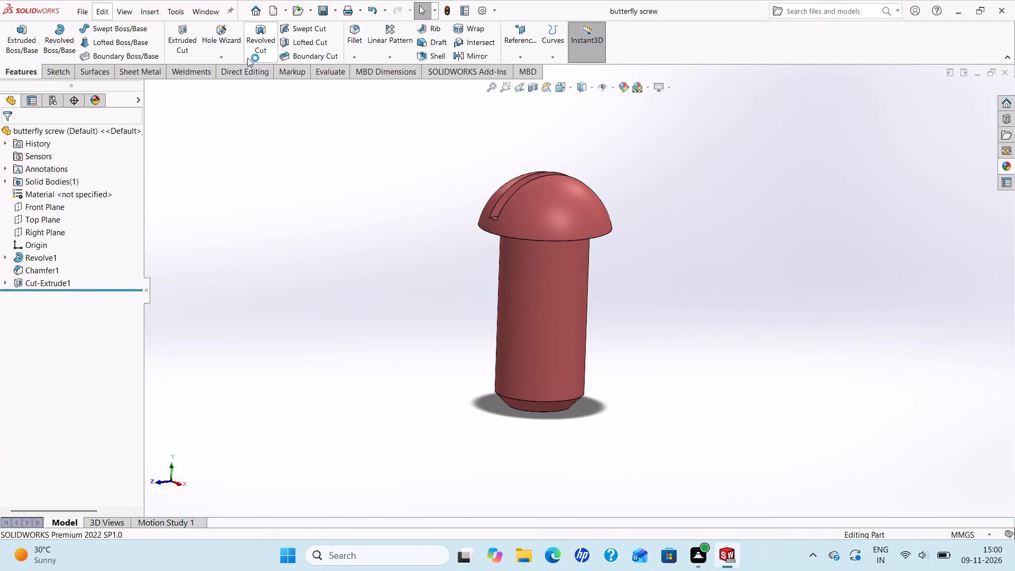
# Save the finished butterfly screw part again and close its document.
pyautogui.hotkey('ctrl', 's')
pyautogui.click(1002, 73)
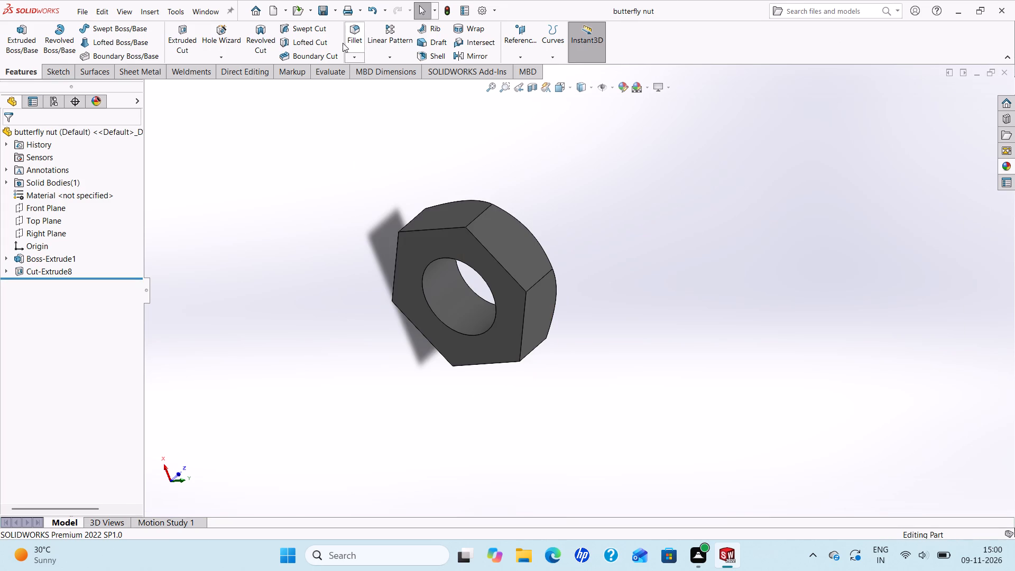
# Create a new part and sketch a horizontal centerline about 308 mm long through the origin on the Front Plane.
pyautogui.click(274, 7)
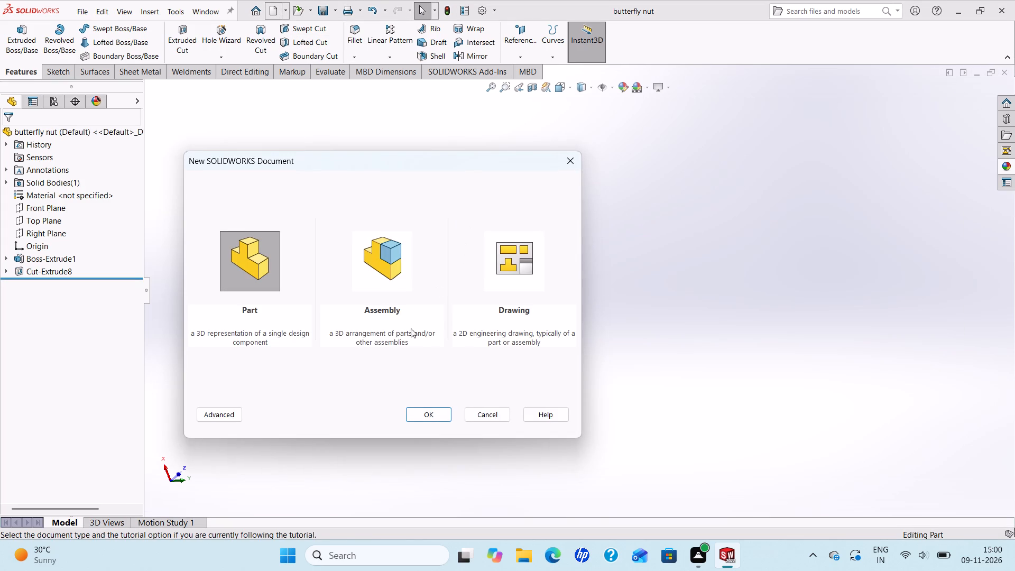
pyautogui.click(419, 418)
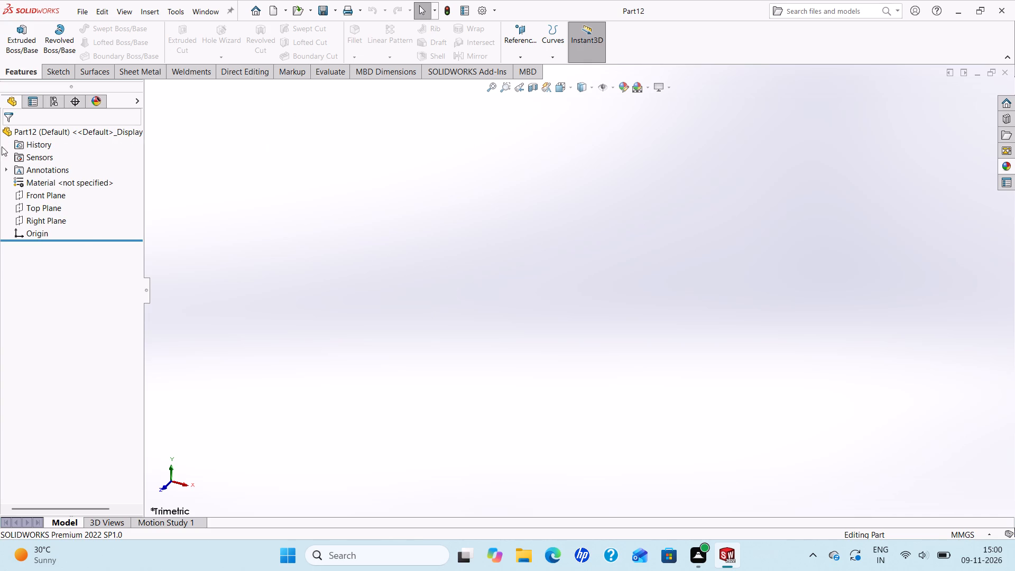
pyautogui.click(38, 197)
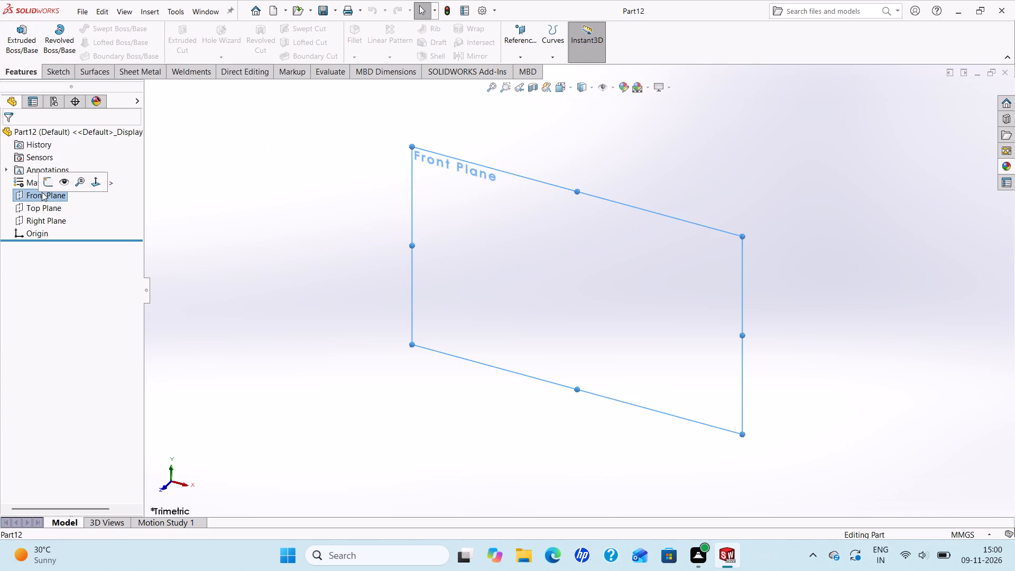
pyautogui.click(43, 185)
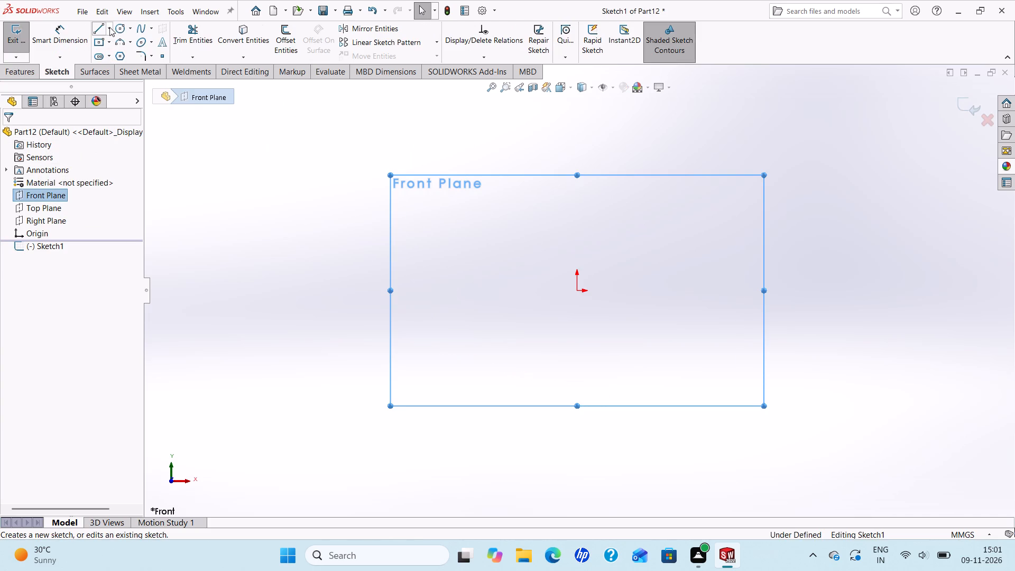
pyautogui.click(109, 27)
pyautogui.click(106, 57)
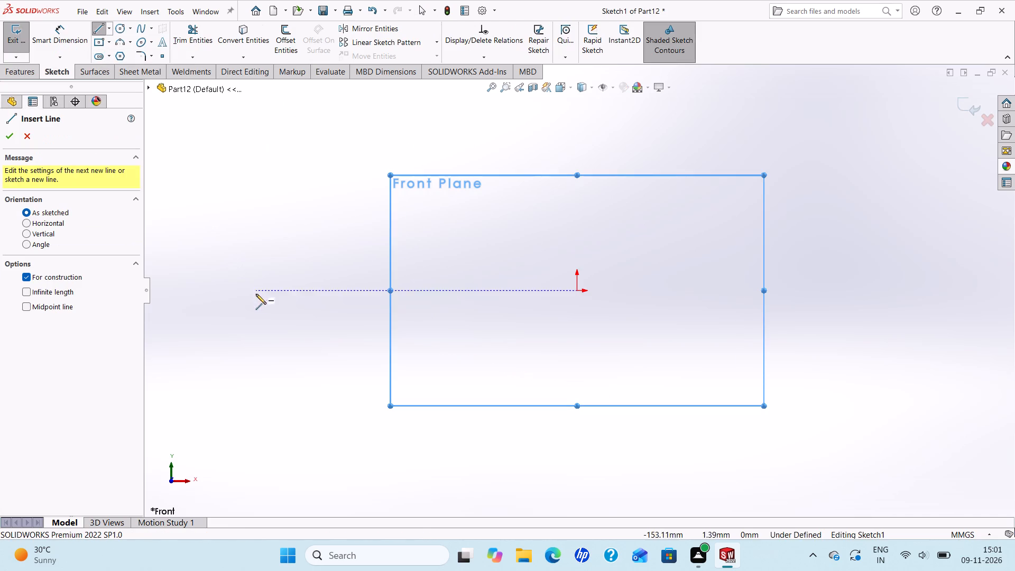
pyautogui.click(258, 291)
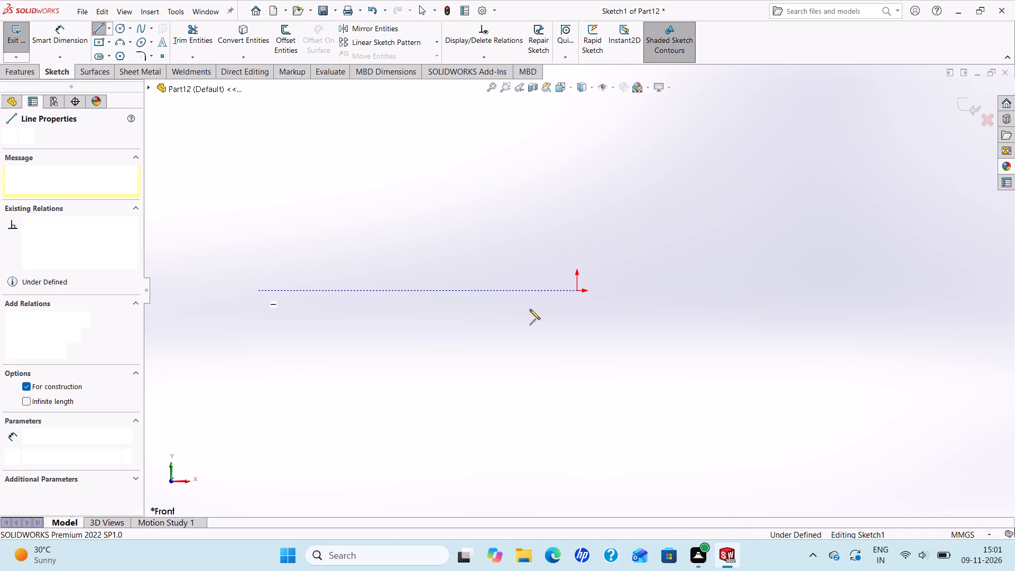
pyautogui.click(905, 292)
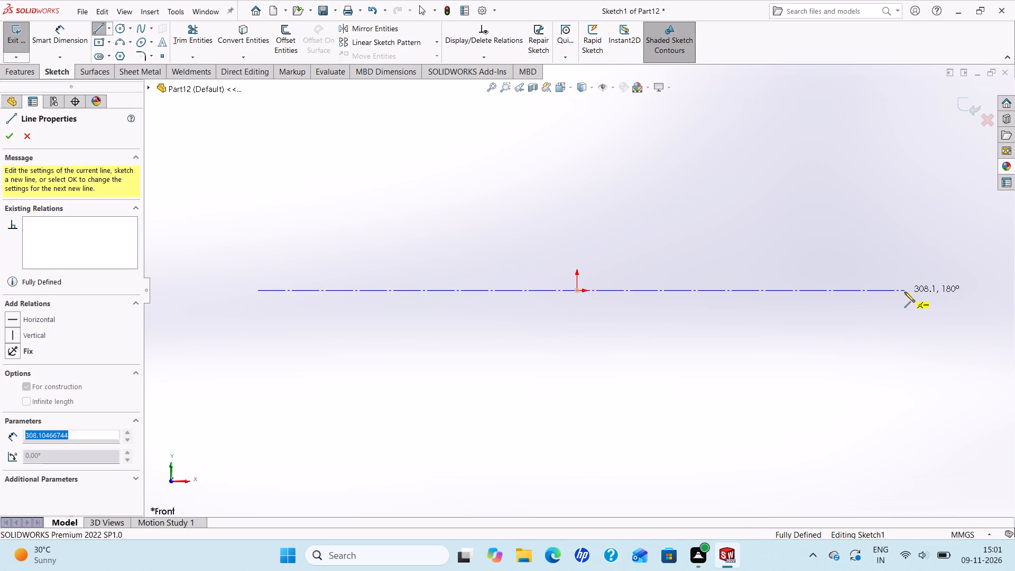
pyautogui.rightClick(904, 292)
pyautogui.click(908, 300)
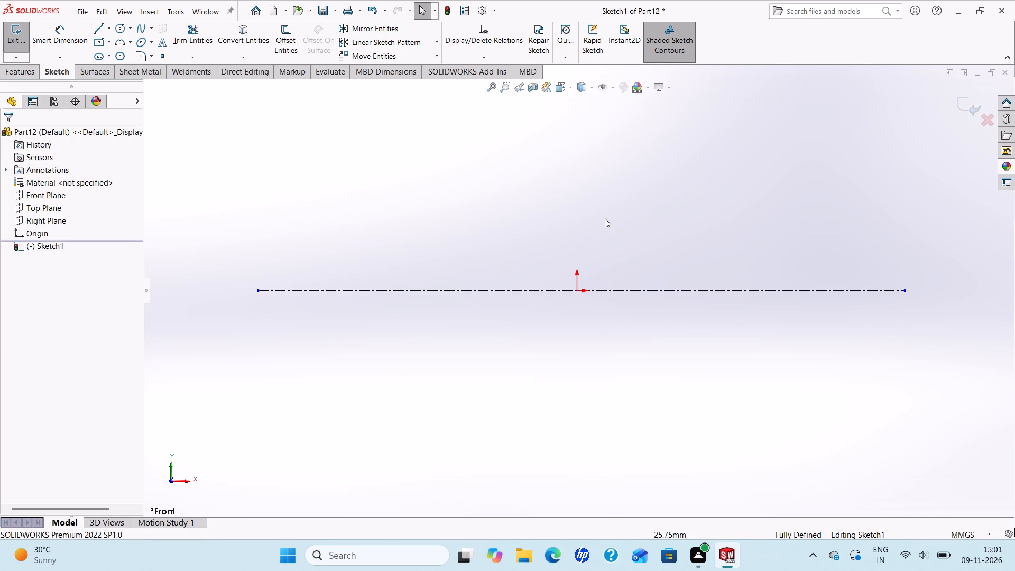
# Sketch the profile's left half above the centerline: about 14 mm rise, about 30 mm run, a taller step, and a narrow raised collar.
pyautogui.click(96, 29)
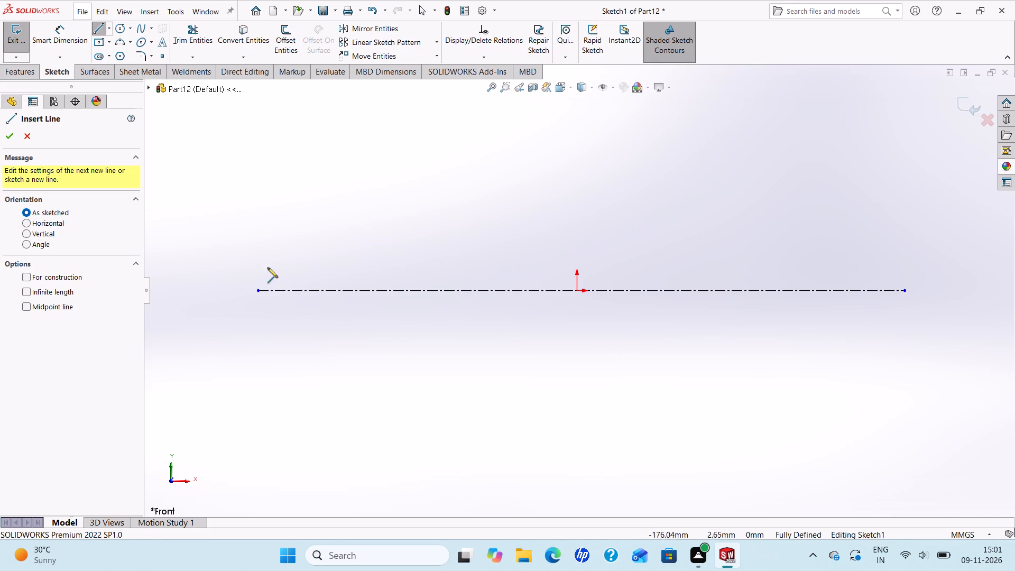
pyautogui.click(330, 291)
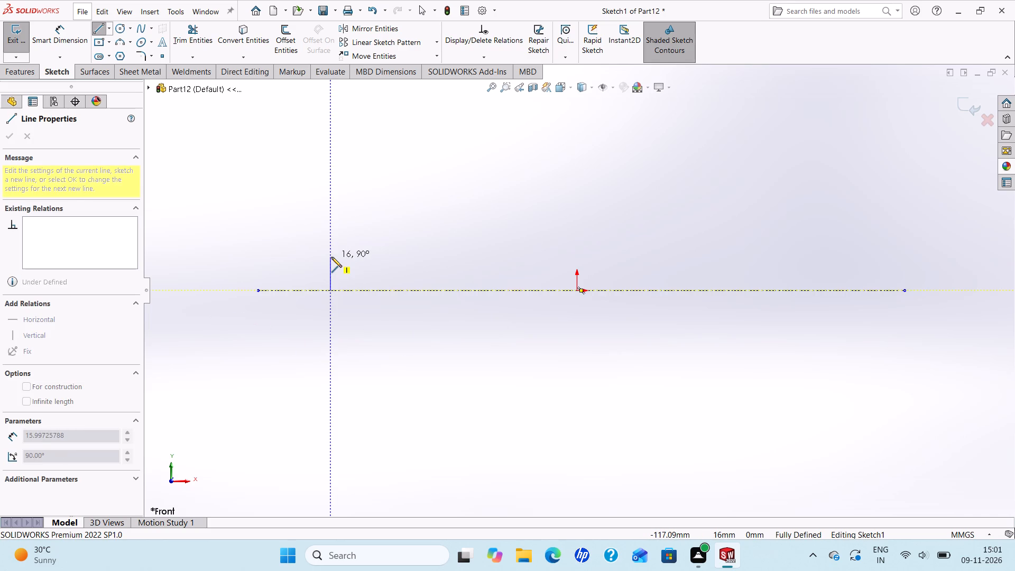
pyautogui.click(331, 262)
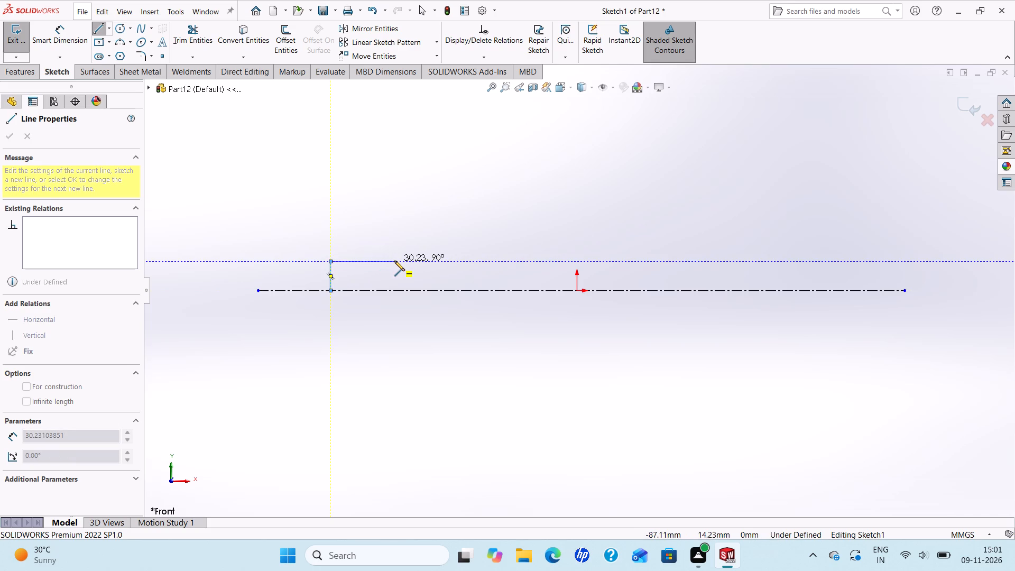
pyautogui.click(394, 261)
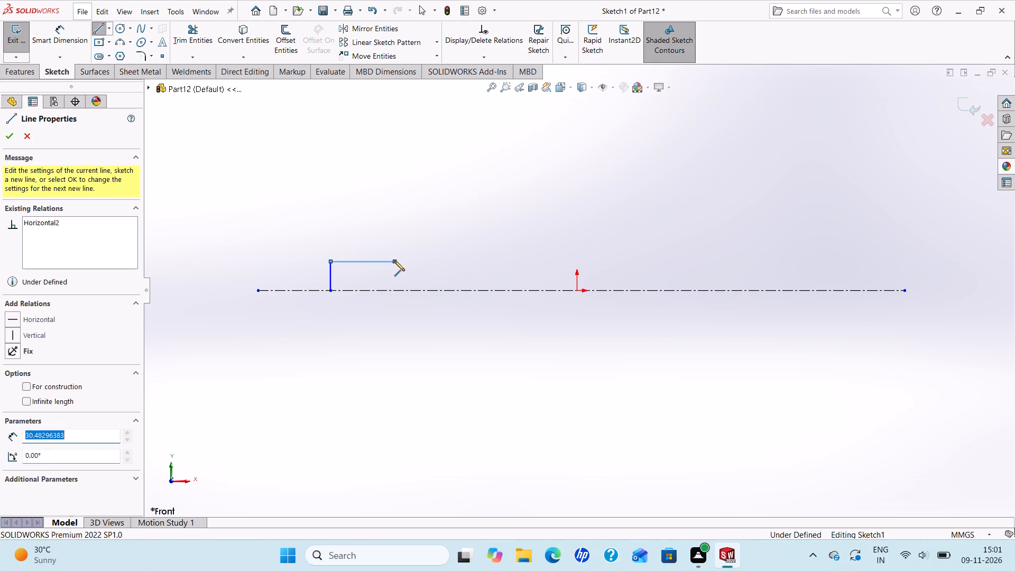
pyautogui.click(393, 237)
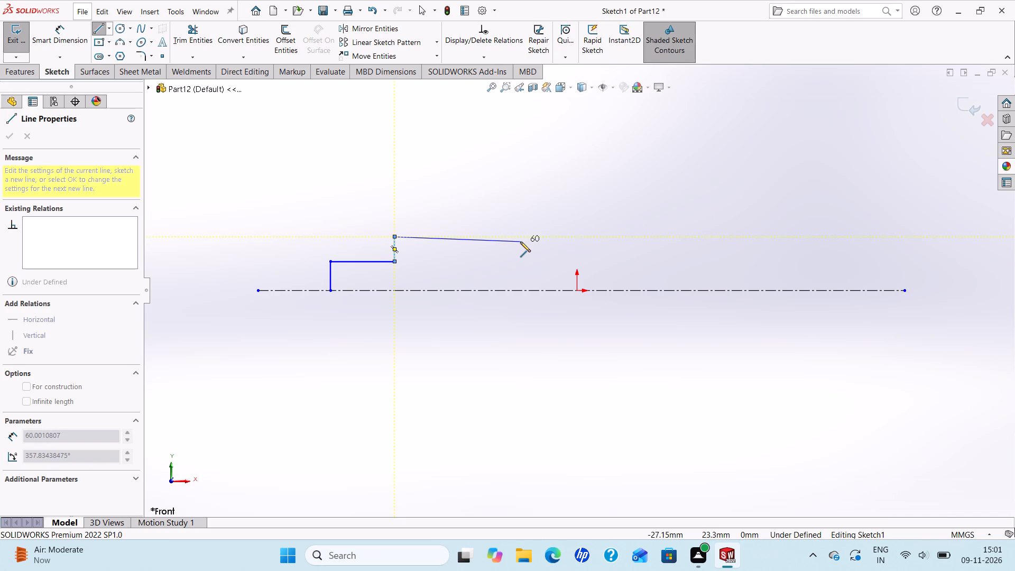
pyautogui.click(493, 235)
pyautogui.click(492, 217)
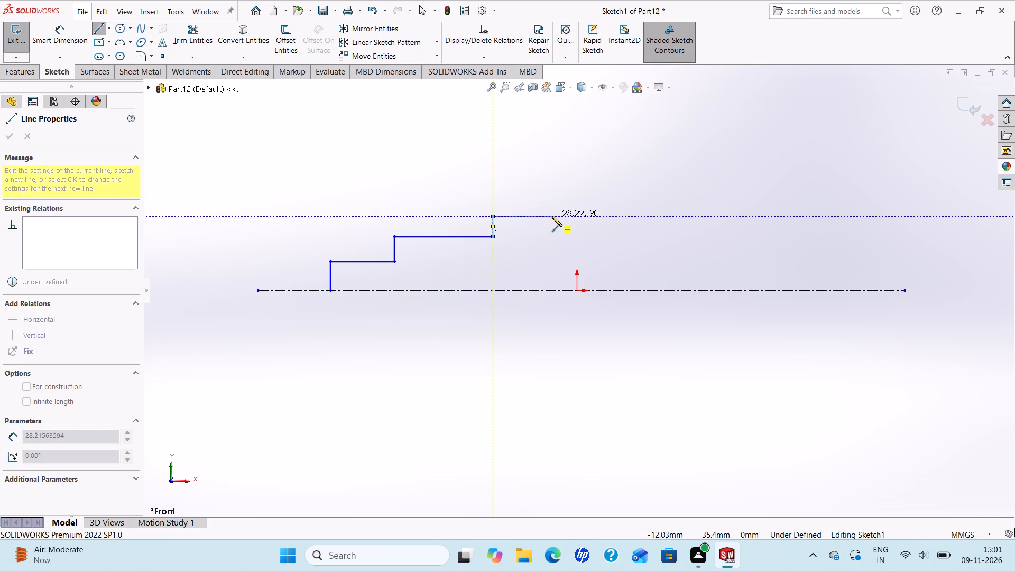
pyautogui.click(528, 216)
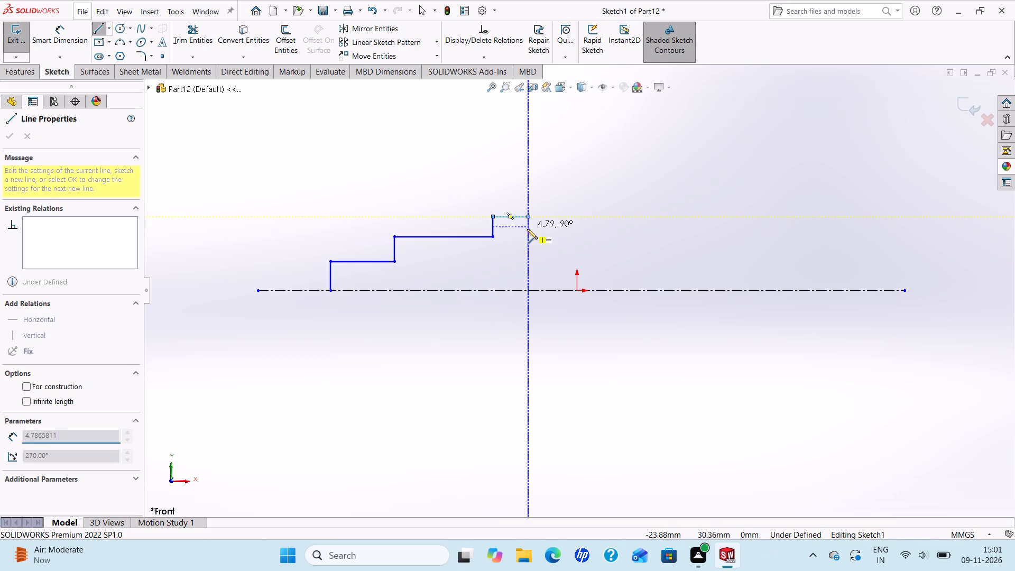
pyautogui.click(529, 237)
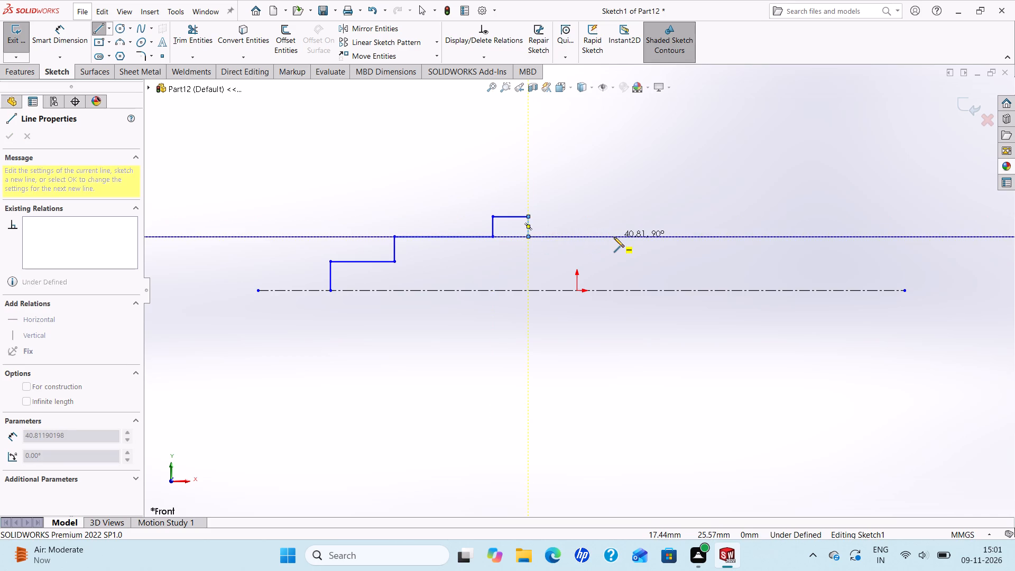
# Continue the profile with a short shoulder, a lower section about 69 mm long and a taller end section, closing vertically onto the centerline.
pyautogui.click(582, 235)
pyautogui.click(582, 257)
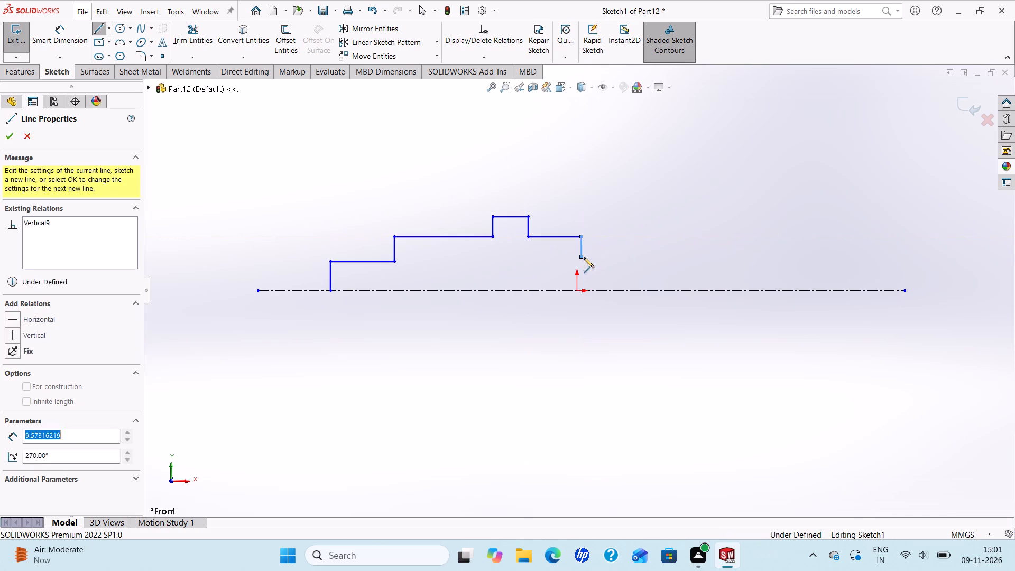
pyautogui.click(727, 256)
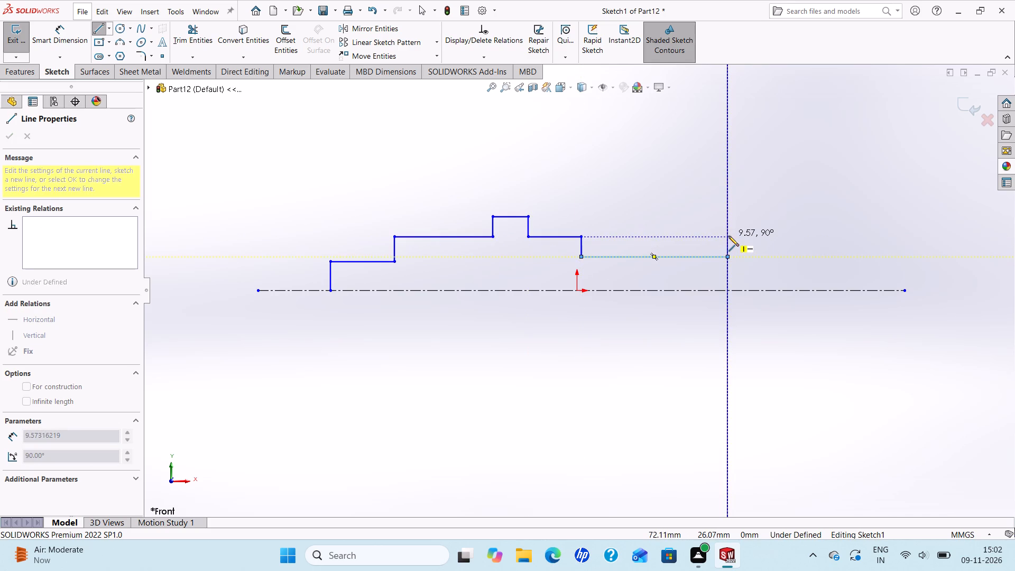
pyautogui.click(728, 236)
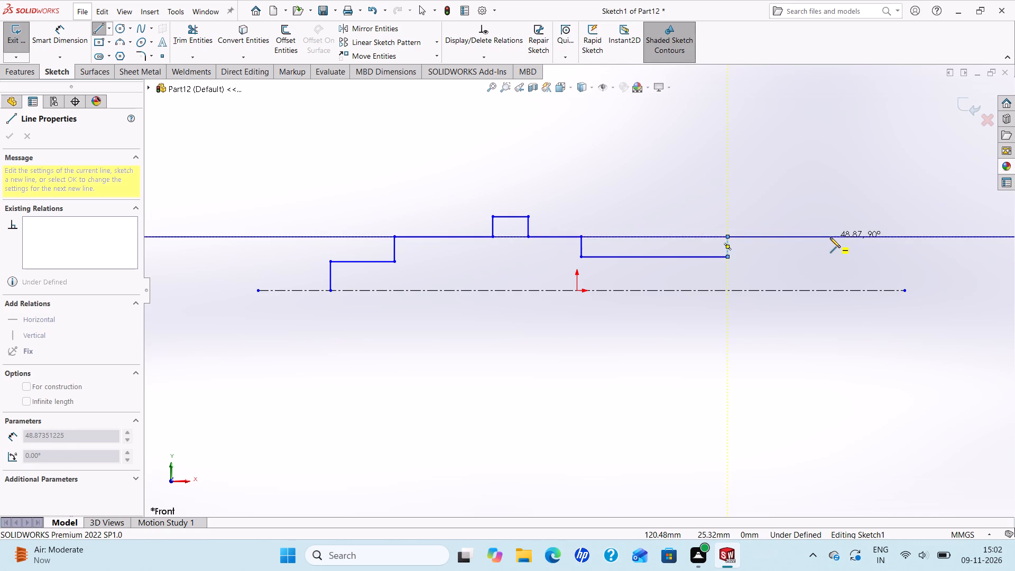
pyautogui.click(830, 237)
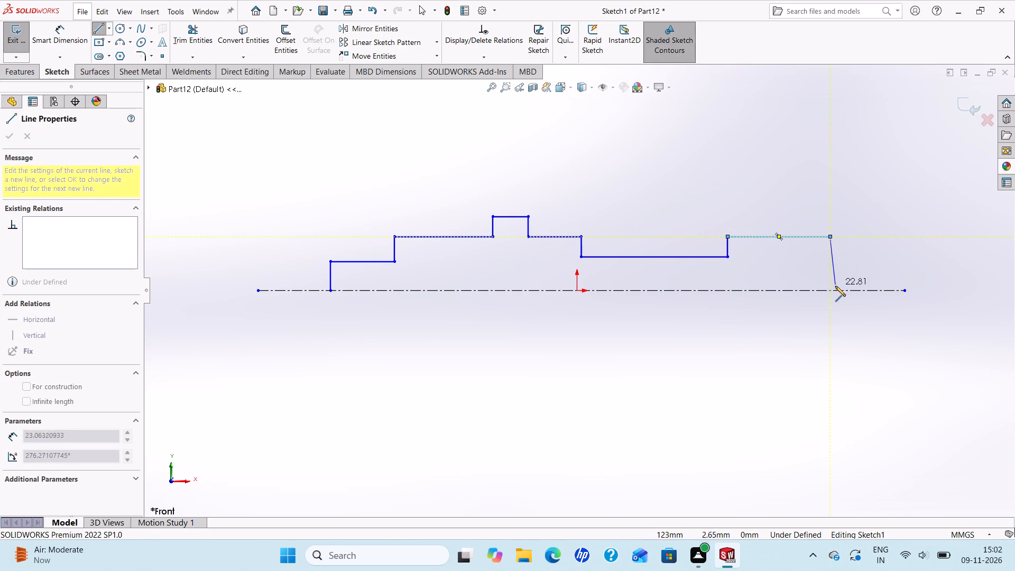
pyautogui.click(829, 291)
pyautogui.rightClick(829, 291)
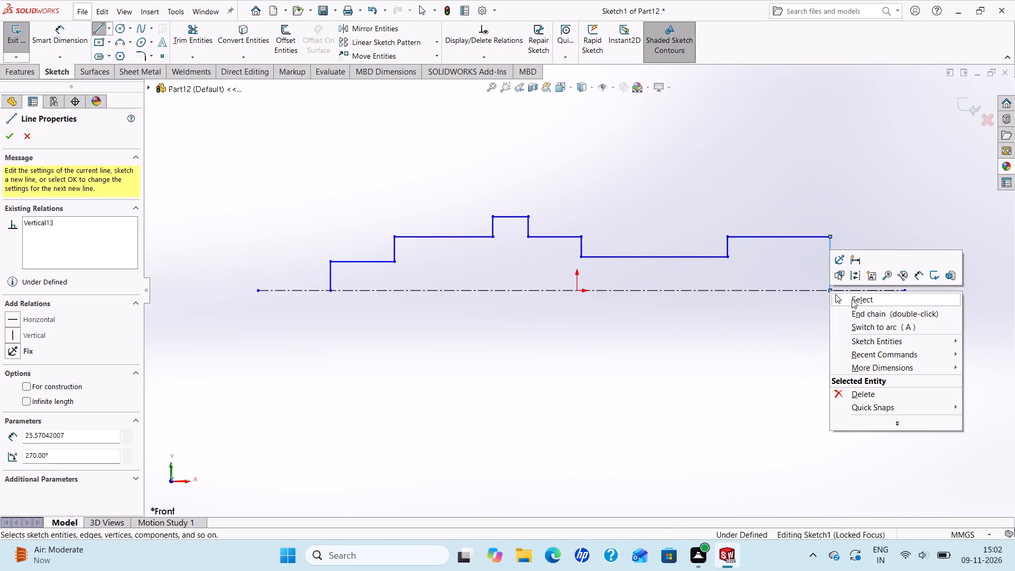
pyautogui.click(852, 299)
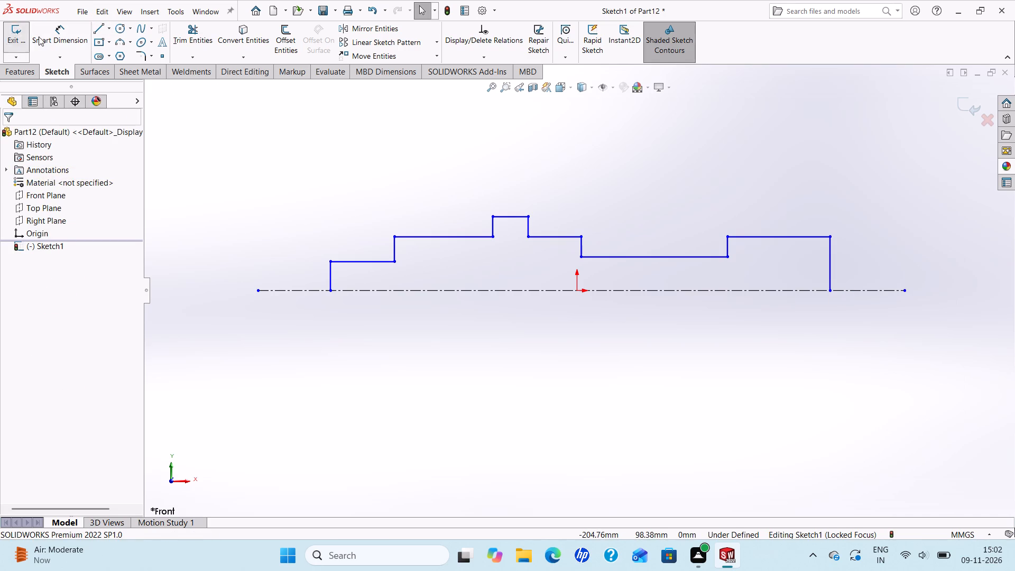
# Dimension the horizontal line of the profile's lowest, leftmost step at 80 mm.
pyautogui.click(50, 27)
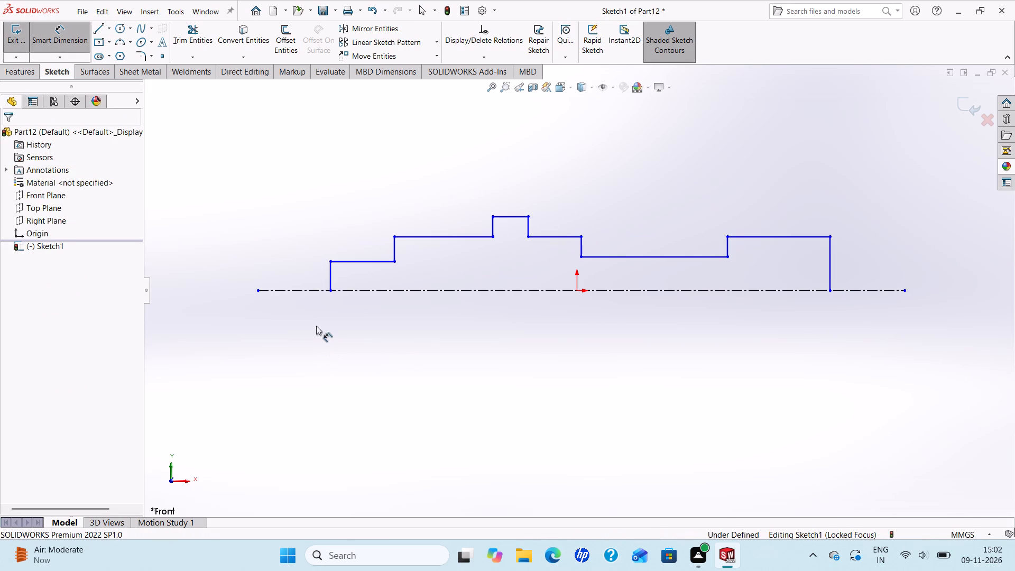
pyautogui.click(345, 262)
pyautogui.click(349, 228)
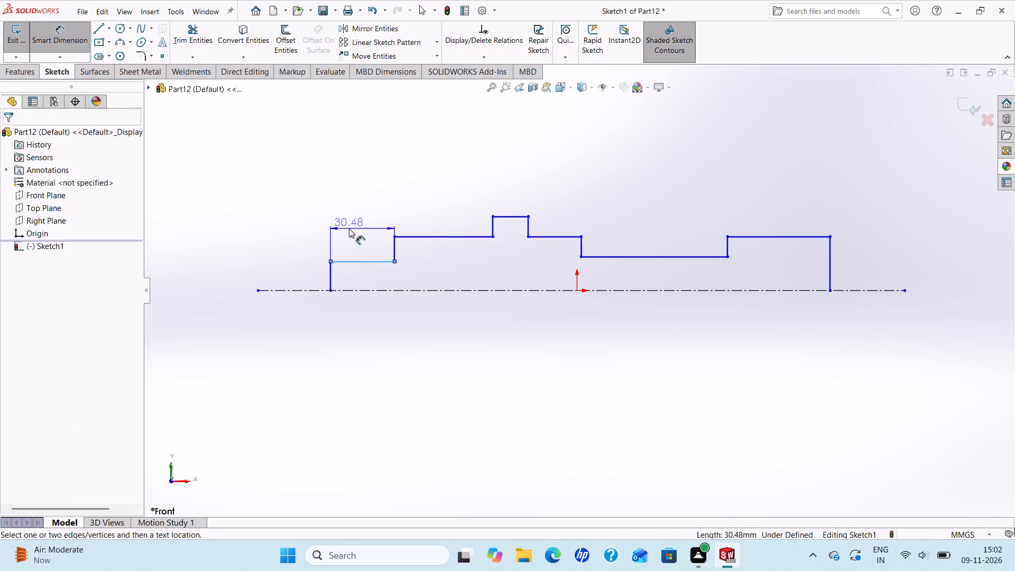
pyautogui.write('80')
pyautogui.press('Return')
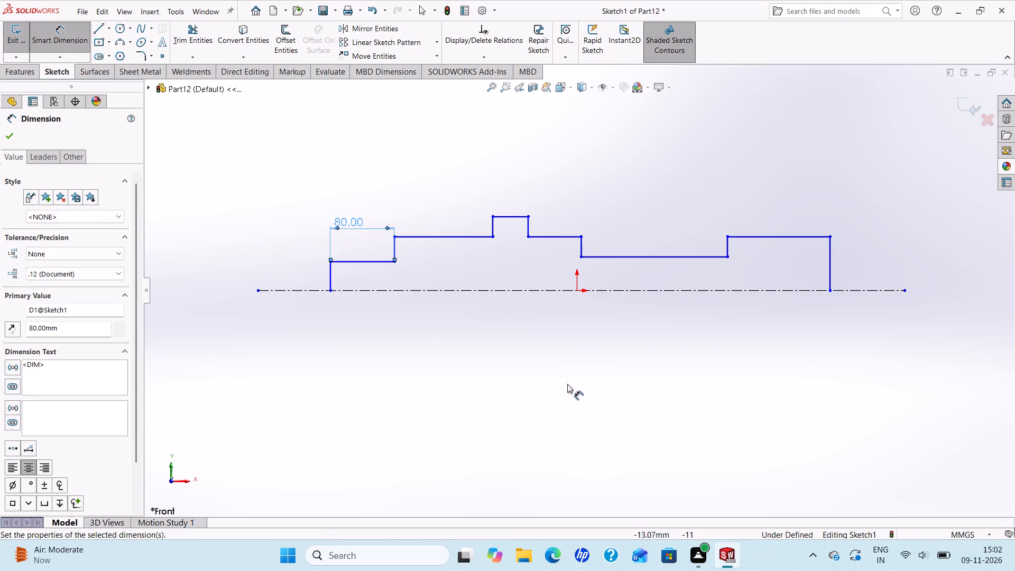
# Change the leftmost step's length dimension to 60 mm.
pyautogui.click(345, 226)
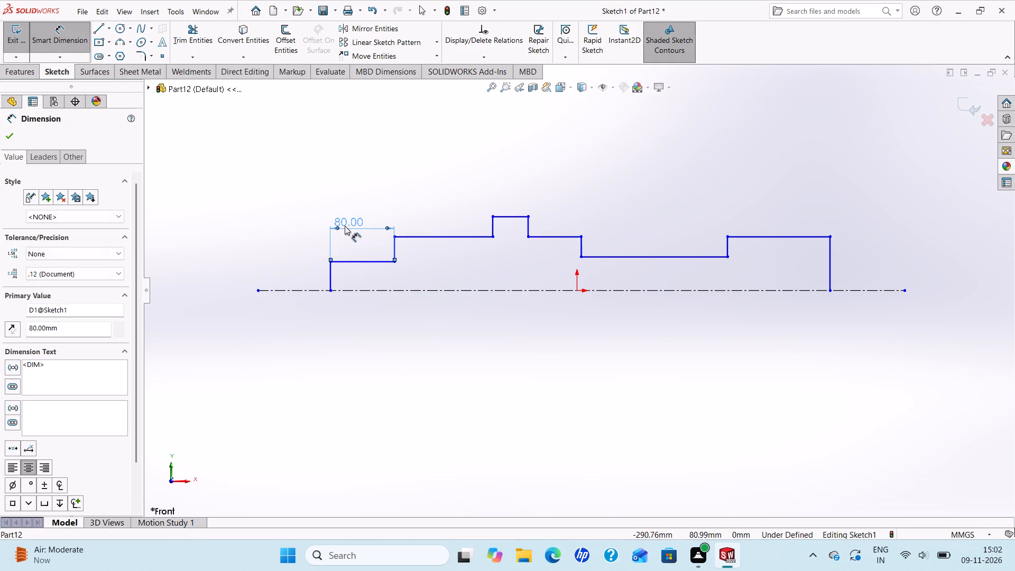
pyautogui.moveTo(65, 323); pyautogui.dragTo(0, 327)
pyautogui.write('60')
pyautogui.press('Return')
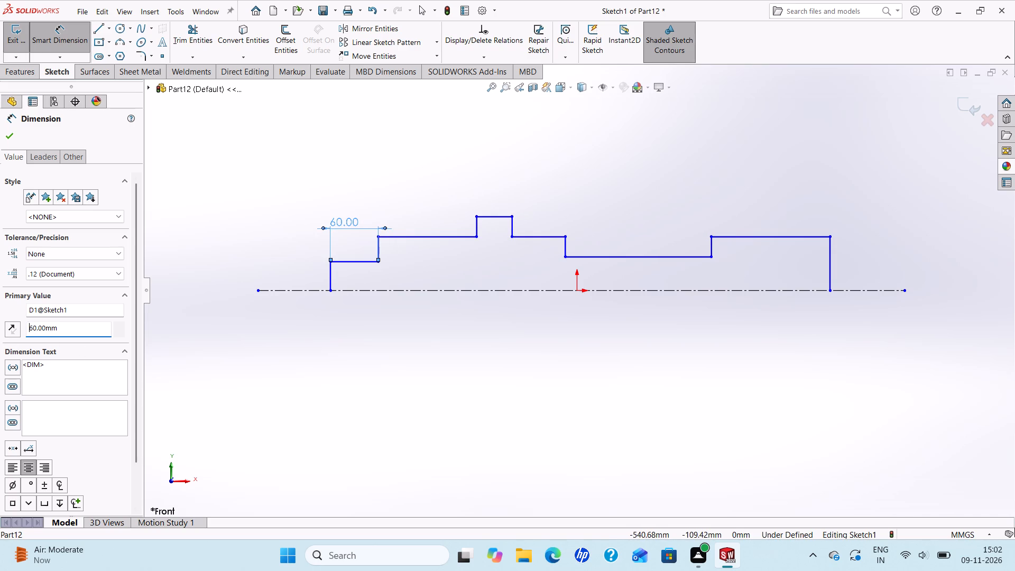
# Set the leftmost step's length dimension to 68 mm.
pyautogui.moveTo(58, 327); pyautogui.dragTo(0, 317)
pyautogui.write('68')
pyautogui.press('Return')
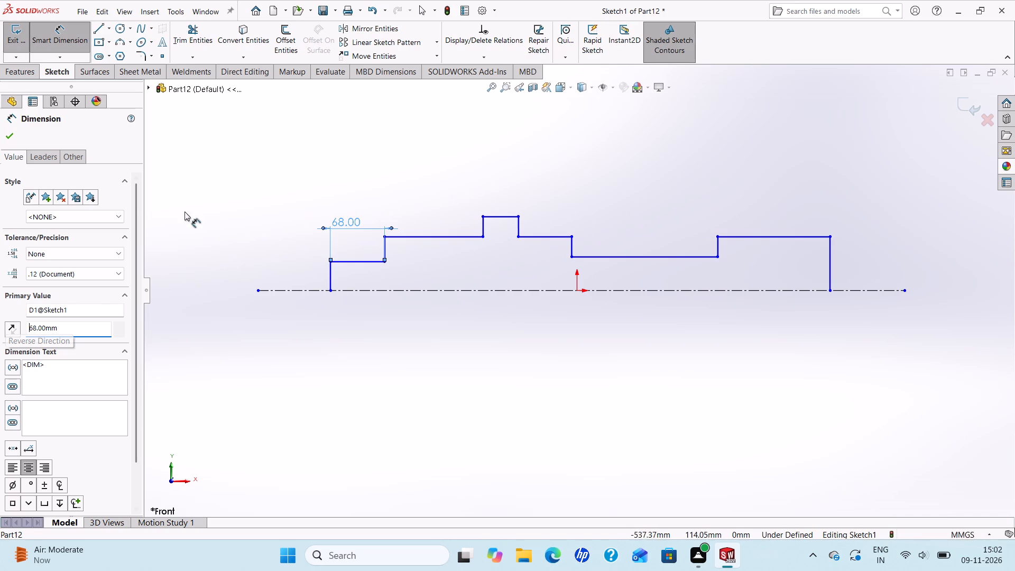
# Dimension the horizontal line between the leftmost step and the raised collar at 80 mm.
pyautogui.click(429, 238)
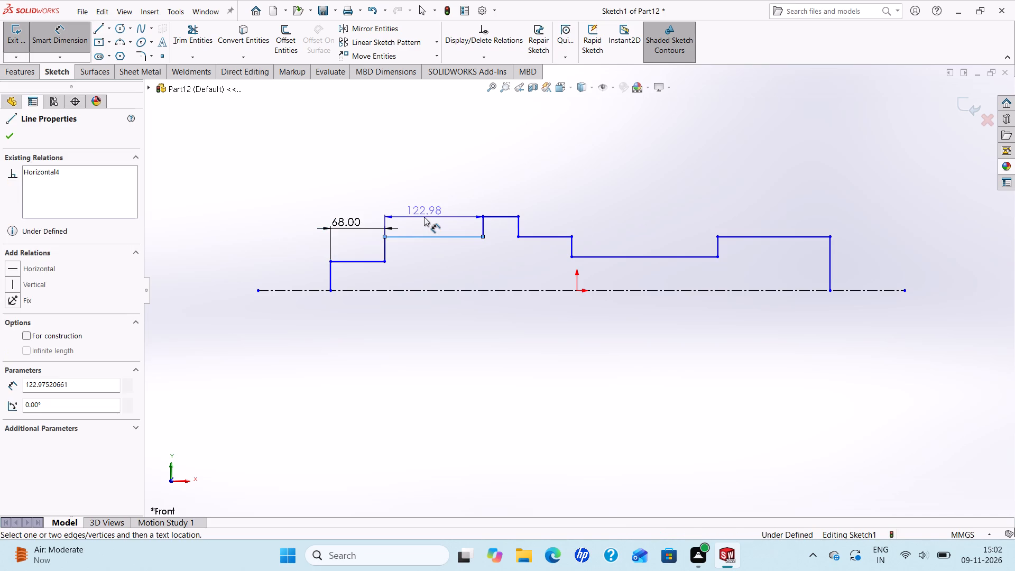
pyautogui.click(424, 217)
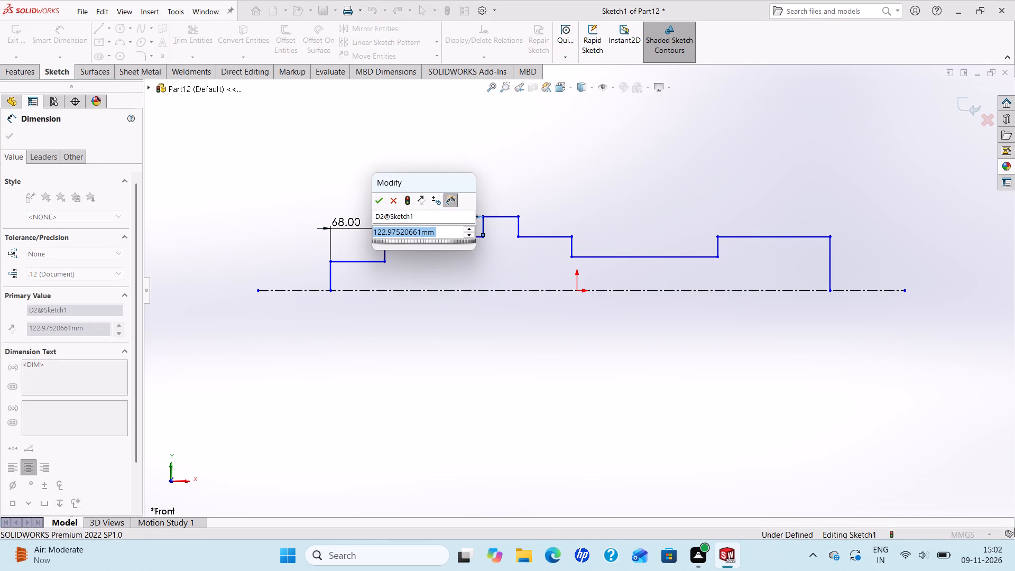
pyautogui.write('80')
pyautogui.press('Return')
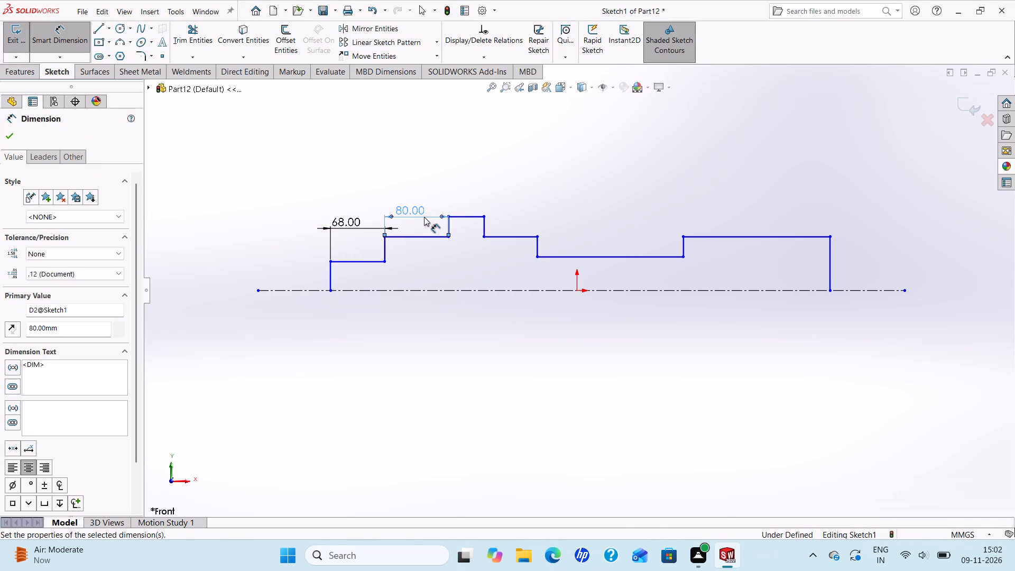
# Dimension the top horizontal line of the raised collar at 24 mm.
pyautogui.click(469, 215)
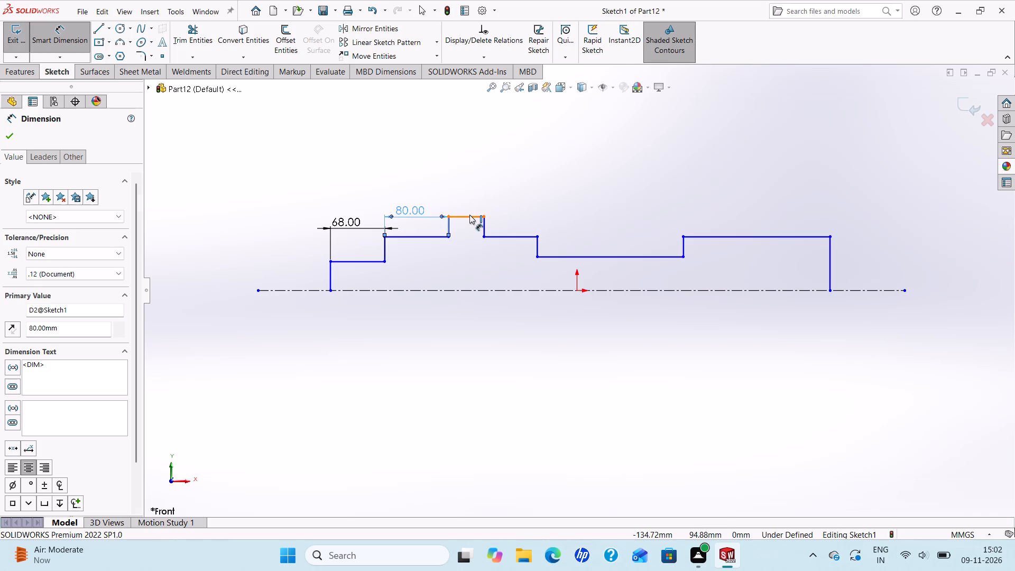
pyautogui.click(468, 204)
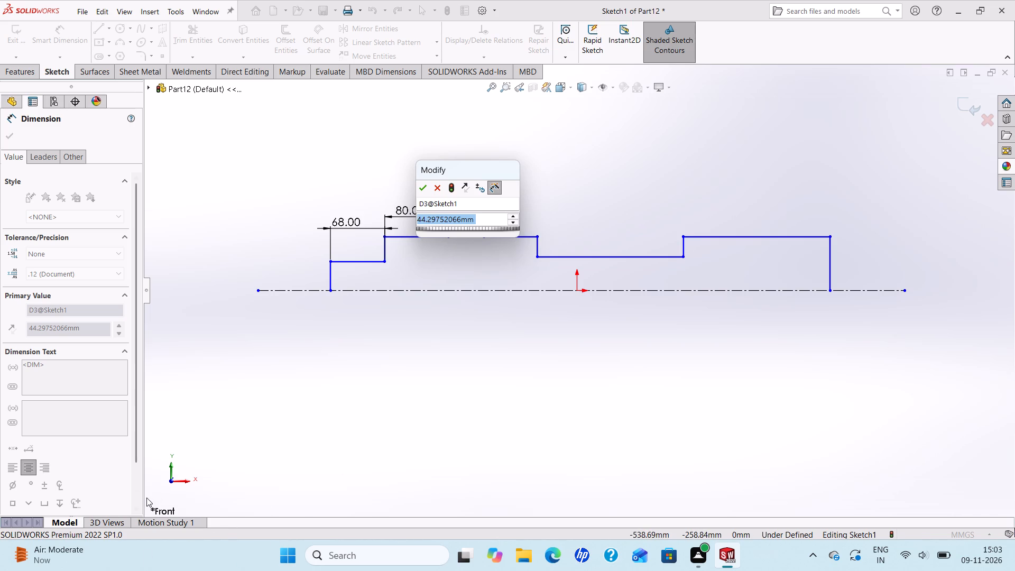
pyautogui.write('24')
pyautogui.press('Return')
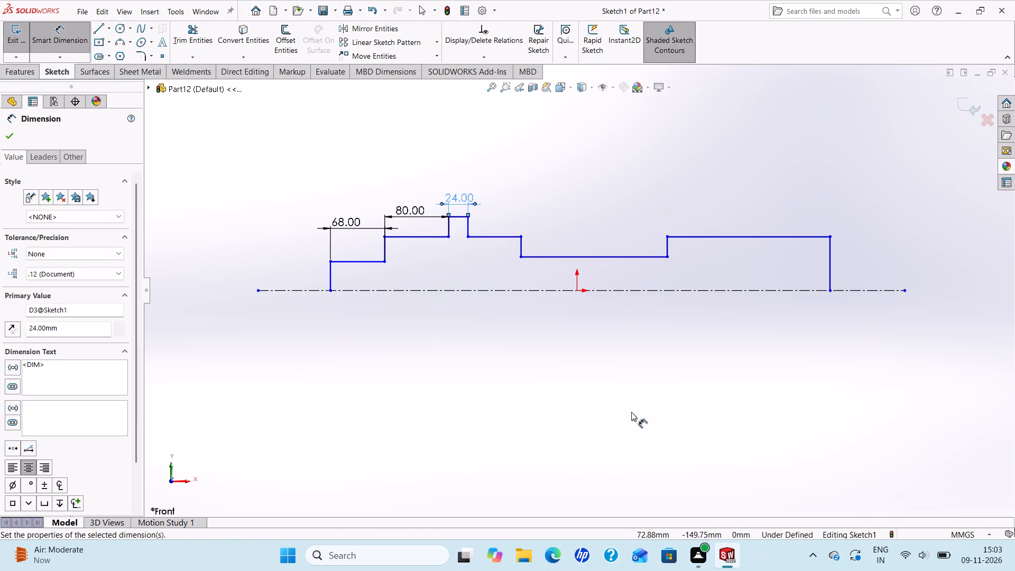
# Dimension the horizontal line of the profile's rightmost step at 54 mm.
pyautogui.click(768, 237)
pyautogui.click(774, 215)
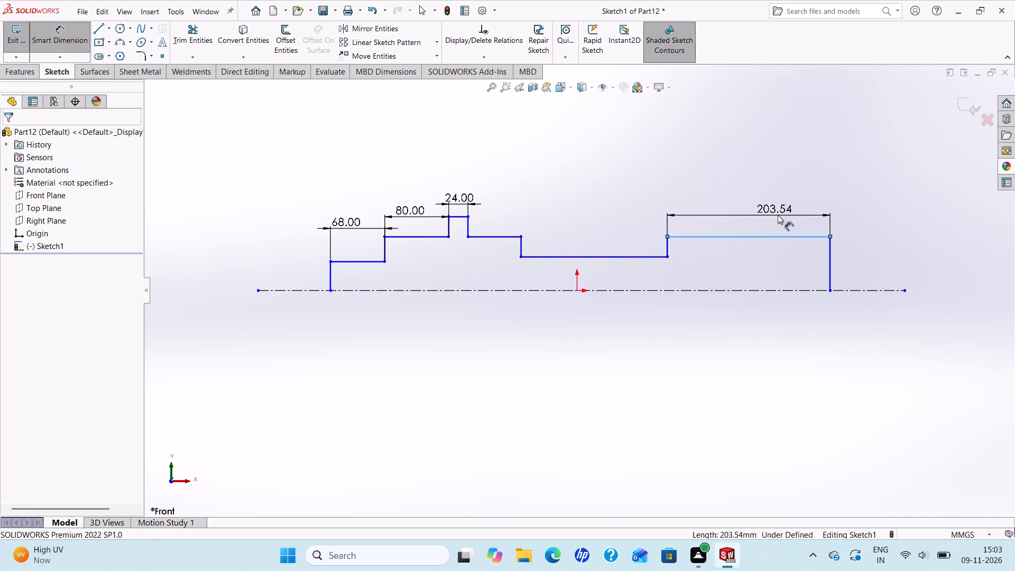
pyautogui.write('54')
pyautogui.press('Return')
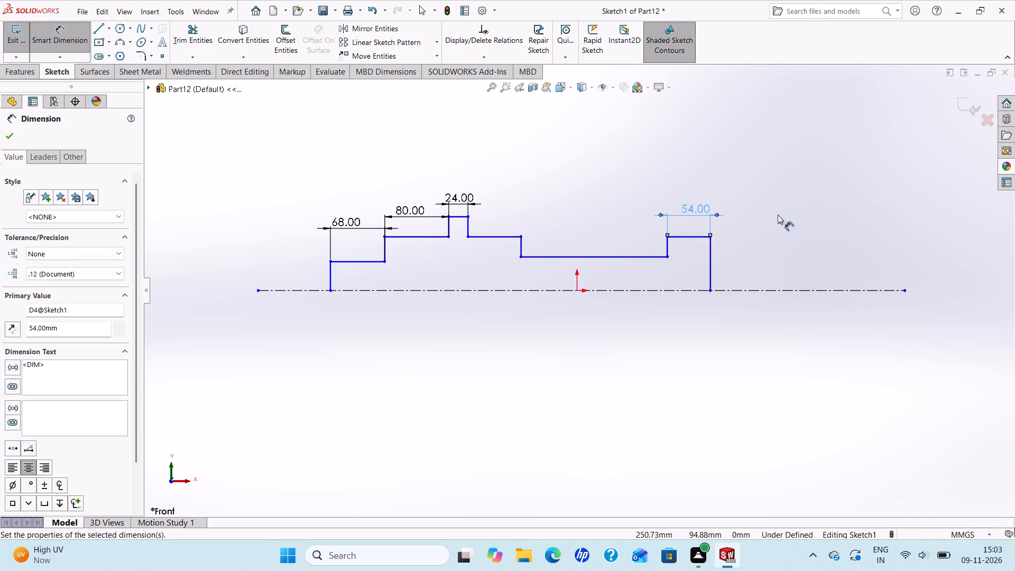
# Set the rightmost step's length dimension to 58 mm.
pyautogui.moveTo(64, 331); pyautogui.dragTo(44, 327)
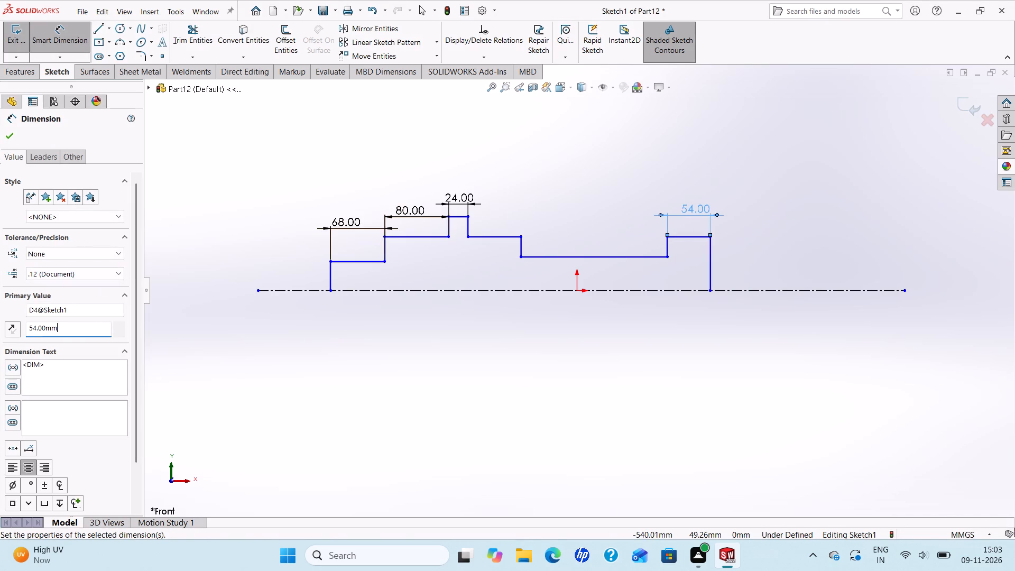
pyautogui.moveTo(44, 327); pyautogui.dragTo(0, 336)
pyautogui.write('58')
pyautogui.press('Return')
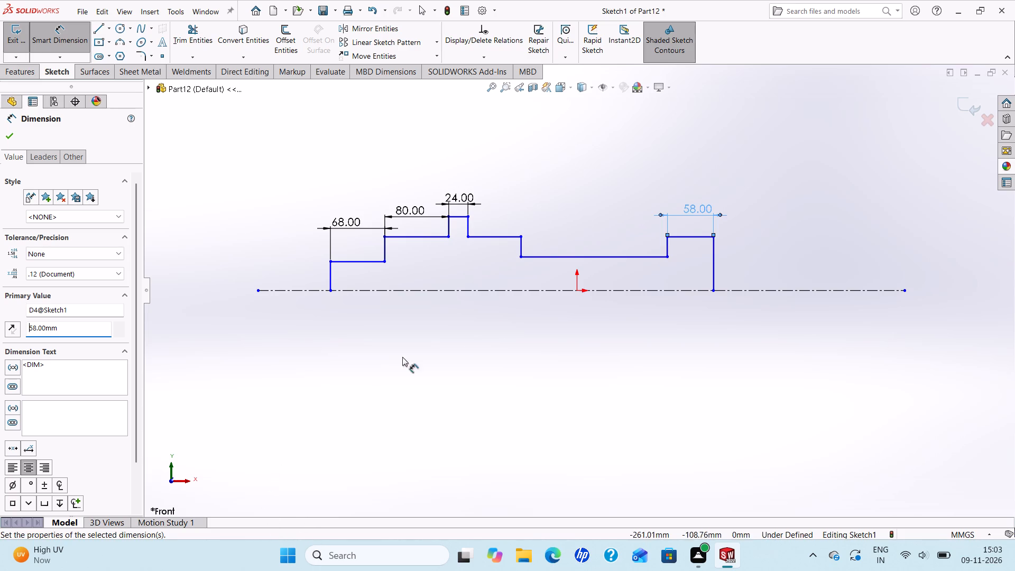
# Dimension the long recessed horizontal line adjoining the rightmost step at 194 mm.
pyautogui.click(562, 255)
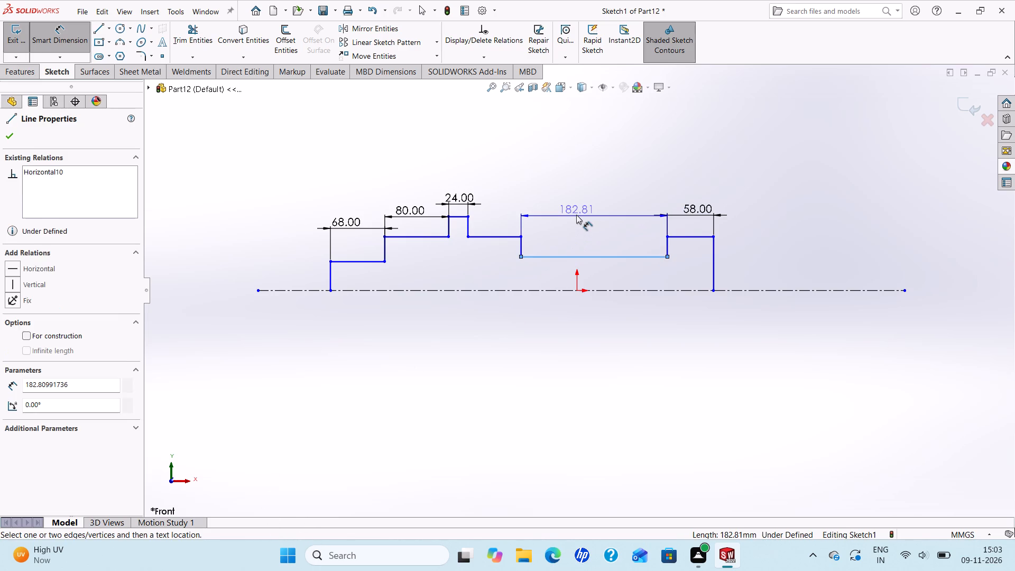
pyautogui.click(576, 215)
pyautogui.write('194')
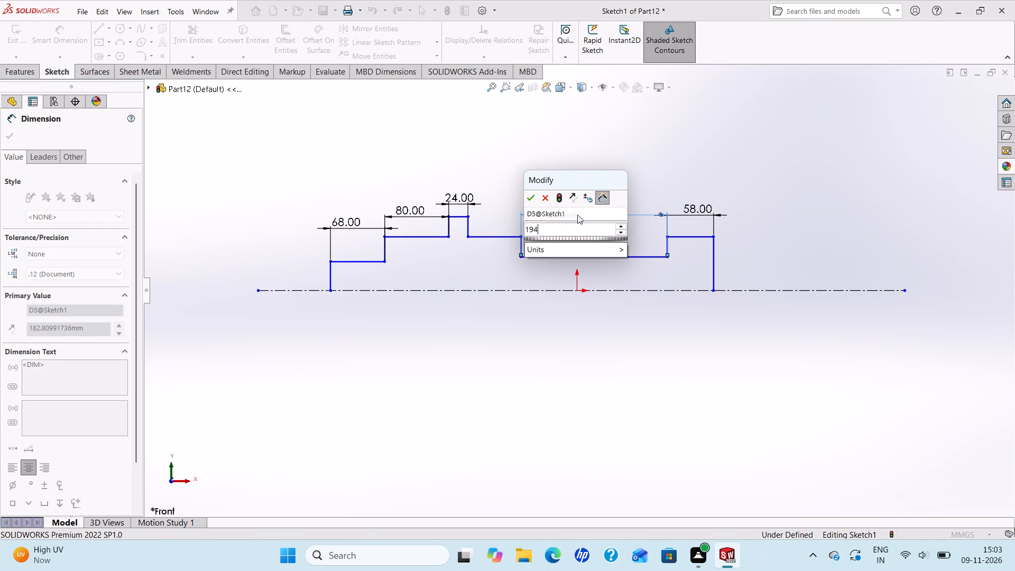
pyautogui.press('Return')
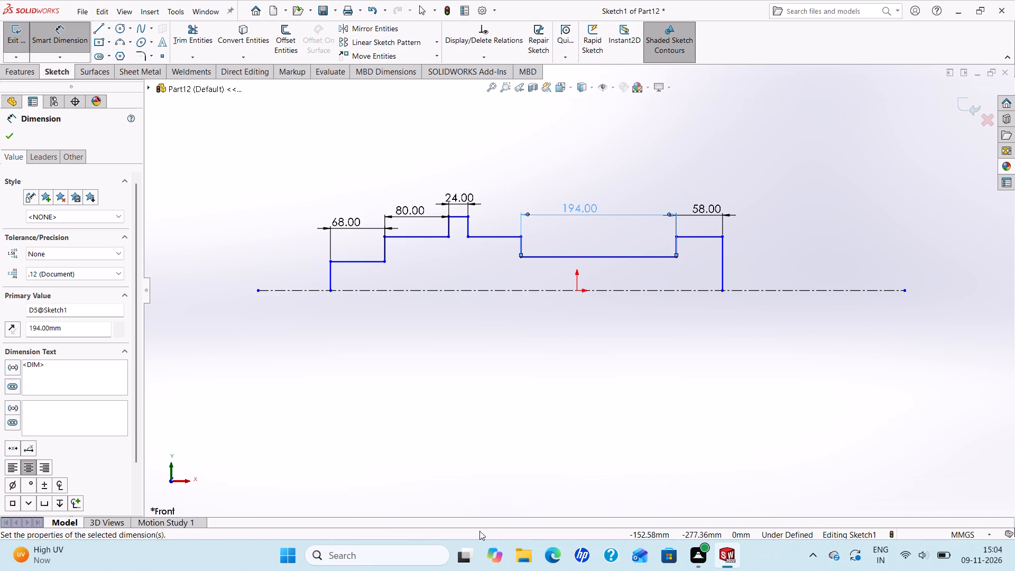
# Dimension the short horizontal line between the raised collar and the long recessed section at 38 mm.
pyautogui.click(499, 234)
pyautogui.click(497, 220)
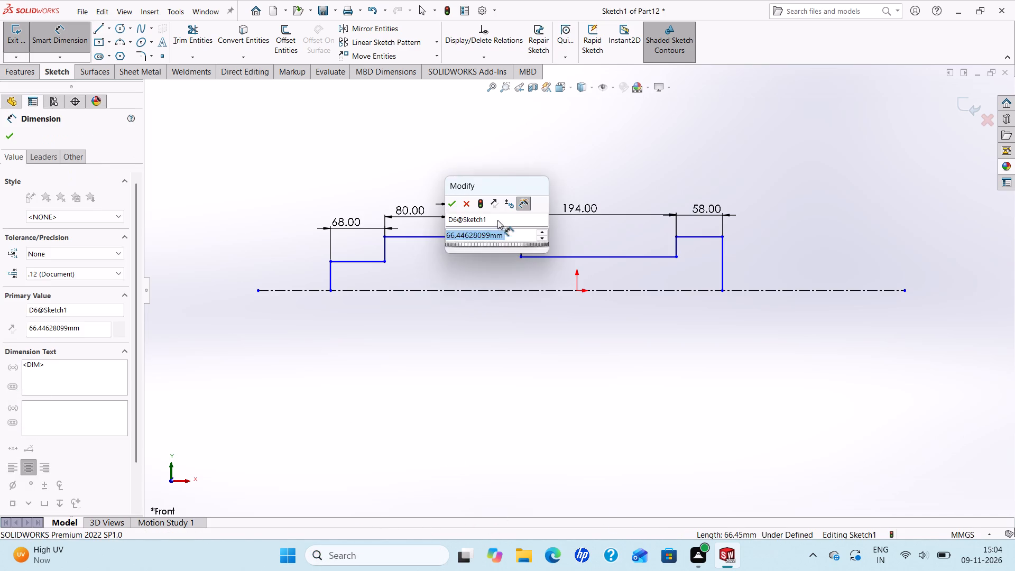
pyautogui.write('38')
pyautogui.press('Return')
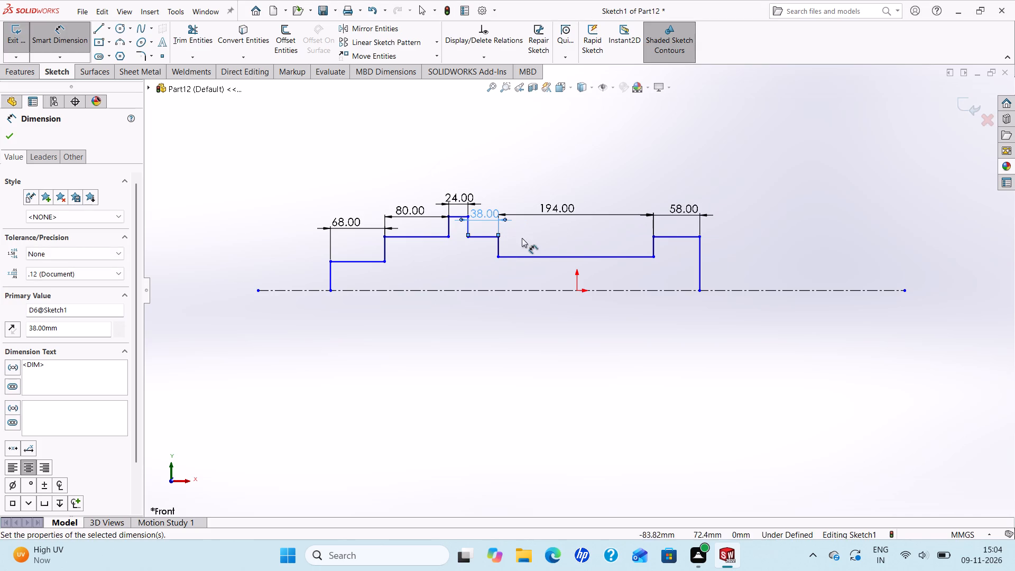
pyautogui.click(10, 134)
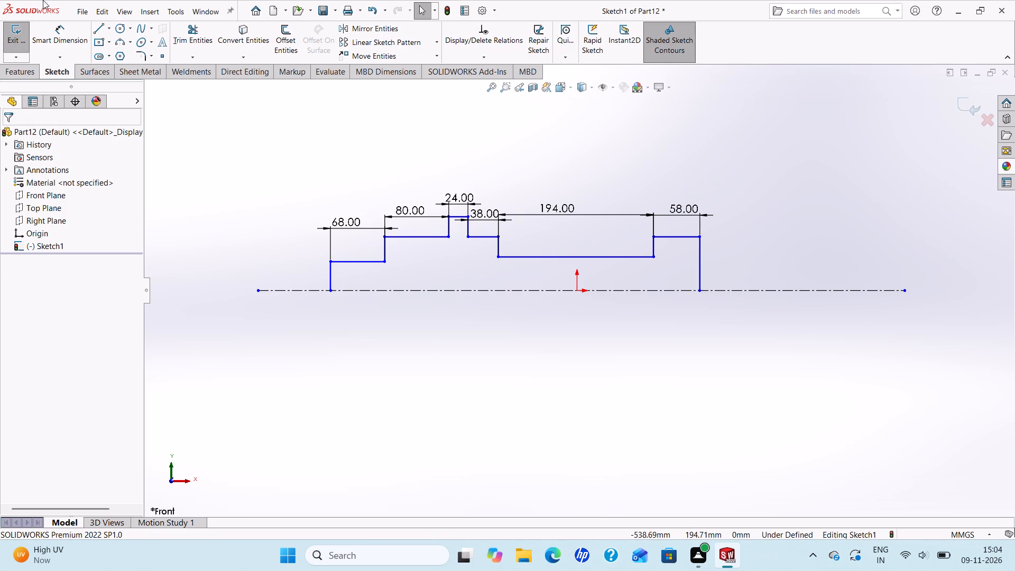
# Dimension the vertical line at the profile's left end at 18.75 mm.
pyautogui.click(62, 36)
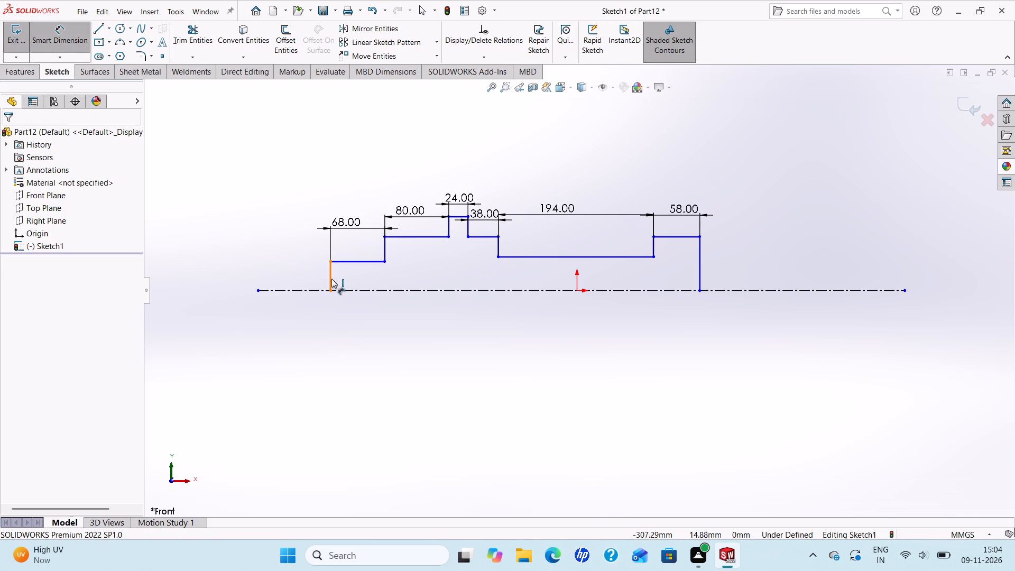
pyautogui.click(331, 279)
pyautogui.click(306, 273)
pyautogui.write('18.')
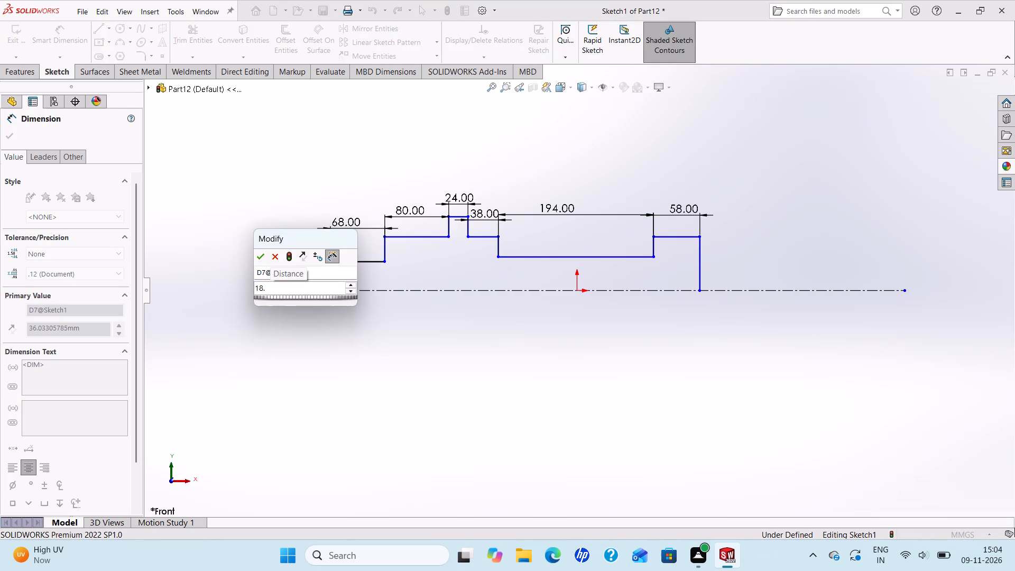
pyautogui.write('75')
pyautogui.press('Return')
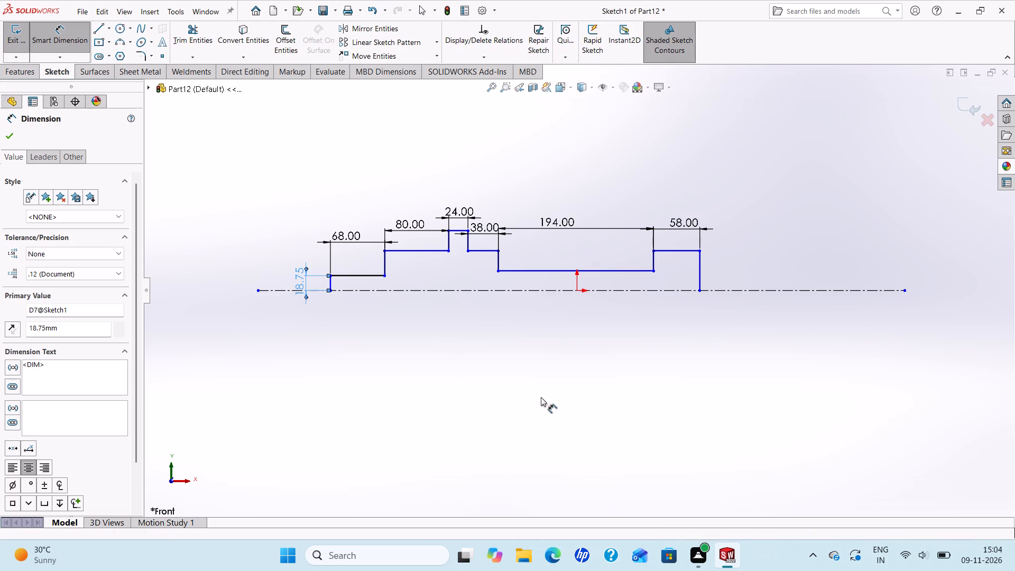
# Dimension the distance from the centerline to the 80 mm long horizontal line at 28 mm.
pyautogui.click(405, 289)
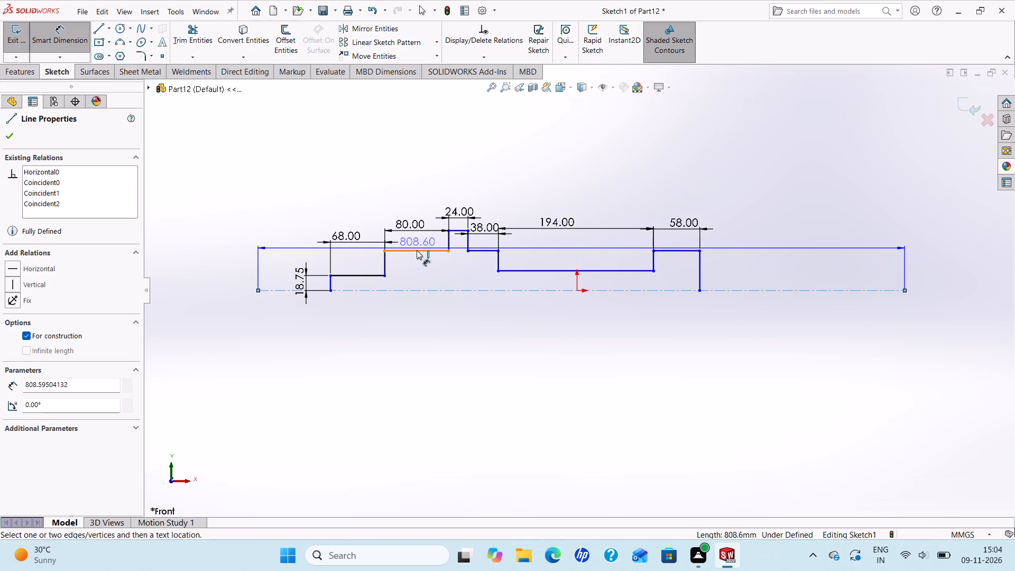
pyautogui.click(417, 250)
pyautogui.click(282, 255)
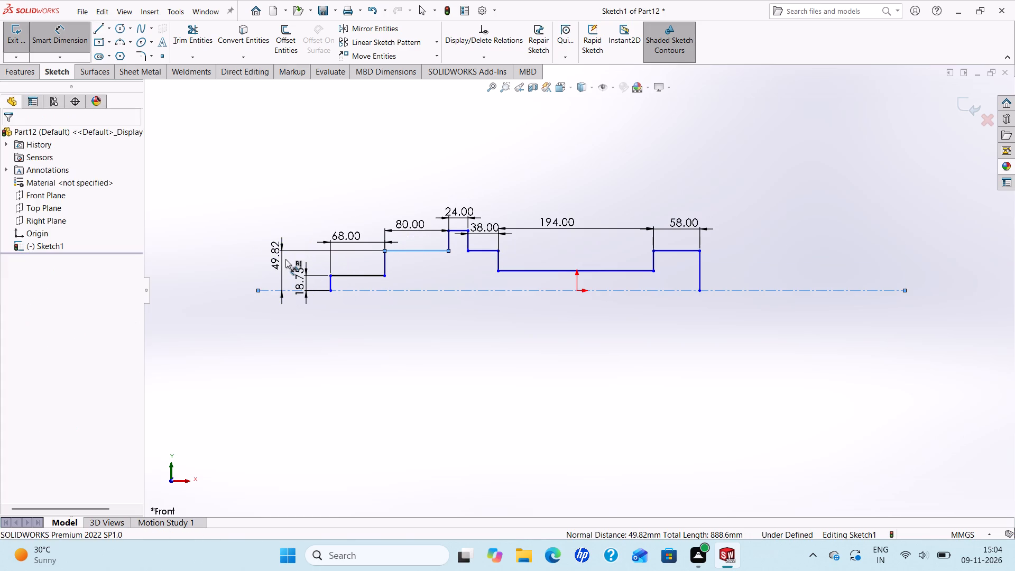
pyautogui.write('28')
pyautogui.press('Return')
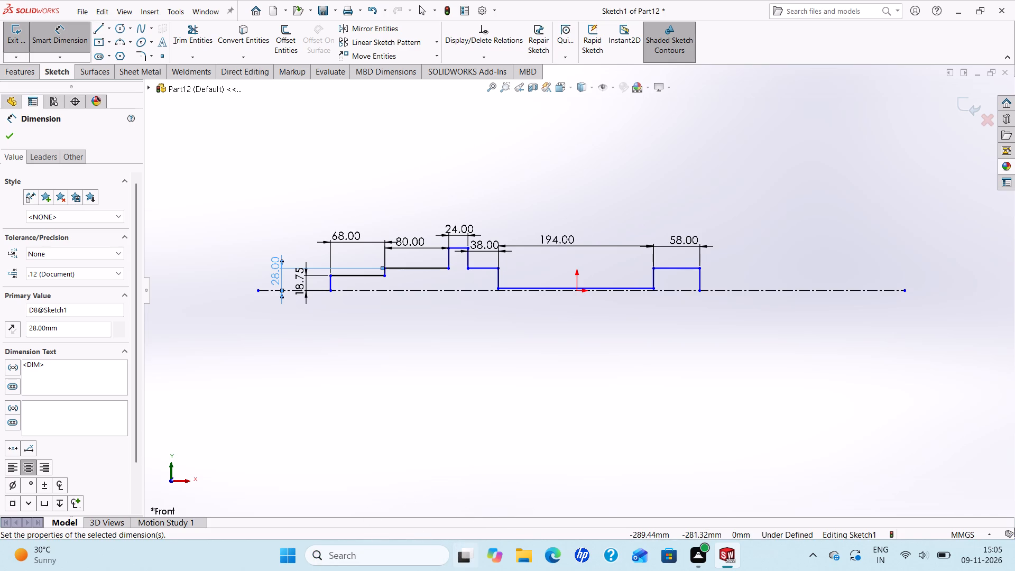
# Dimension the distance from the centerline to the top line of the raised collar at 43.75 mm.
pyautogui.click(453, 293)
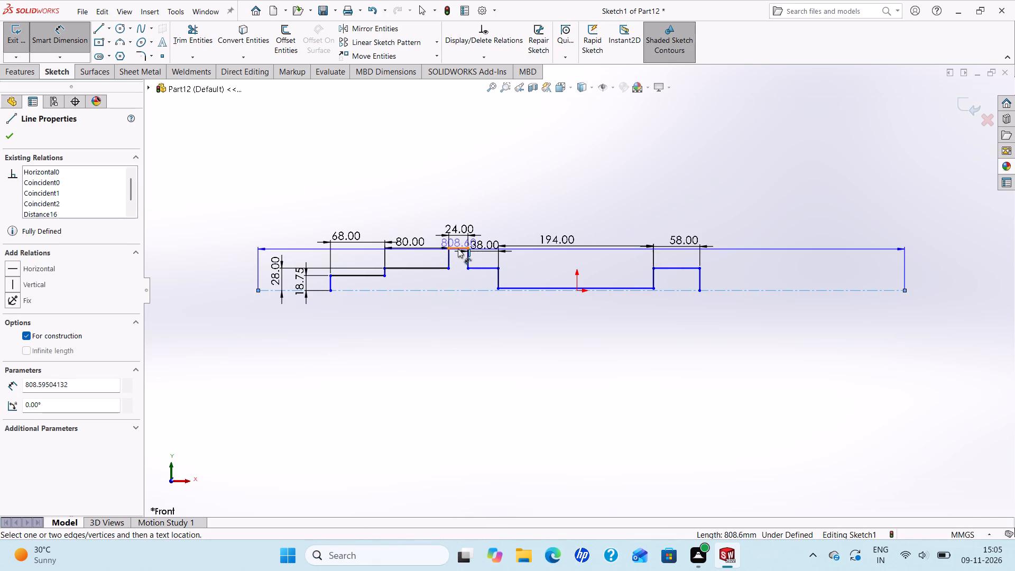
pyautogui.click(458, 248)
pyautogui.click(244, 263)
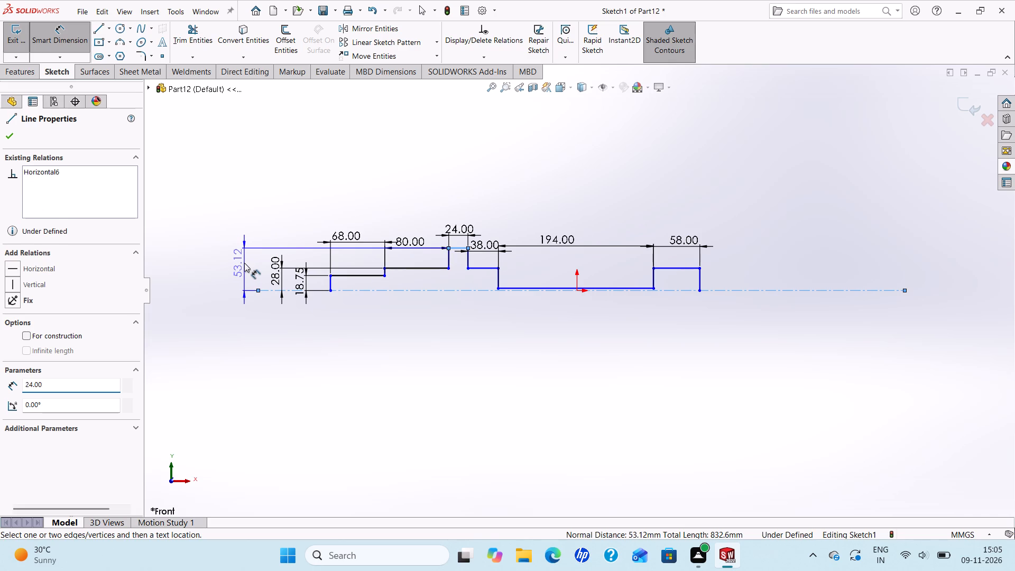
pyautogui.press('4')
pyautogui.press('3')
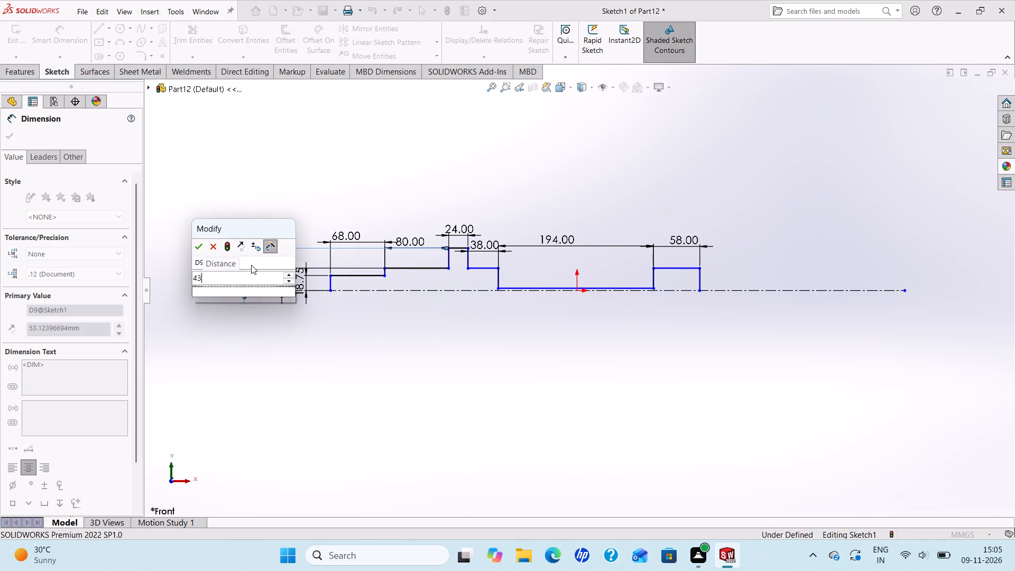
pyautogui.press('.')
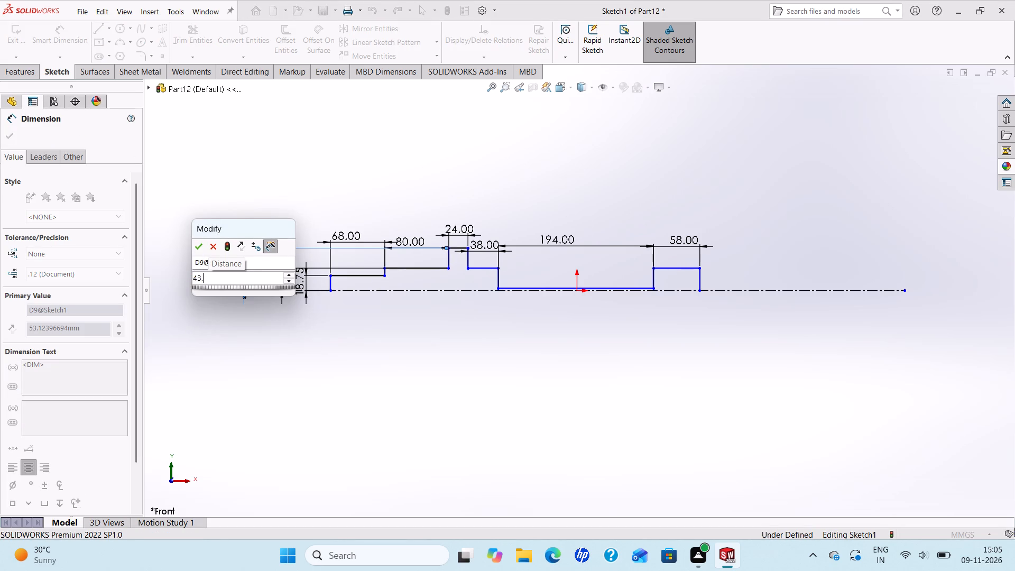
pyautogui.write('75')
pyautogui.press('Return')
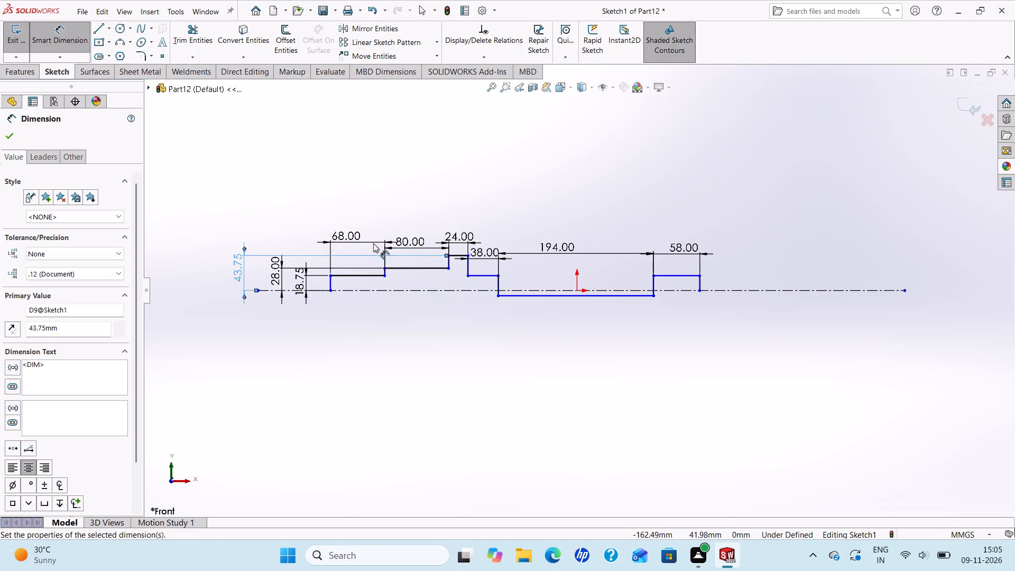
# Start another height dimension from the centerline.
pyautogui.click(478, 292)
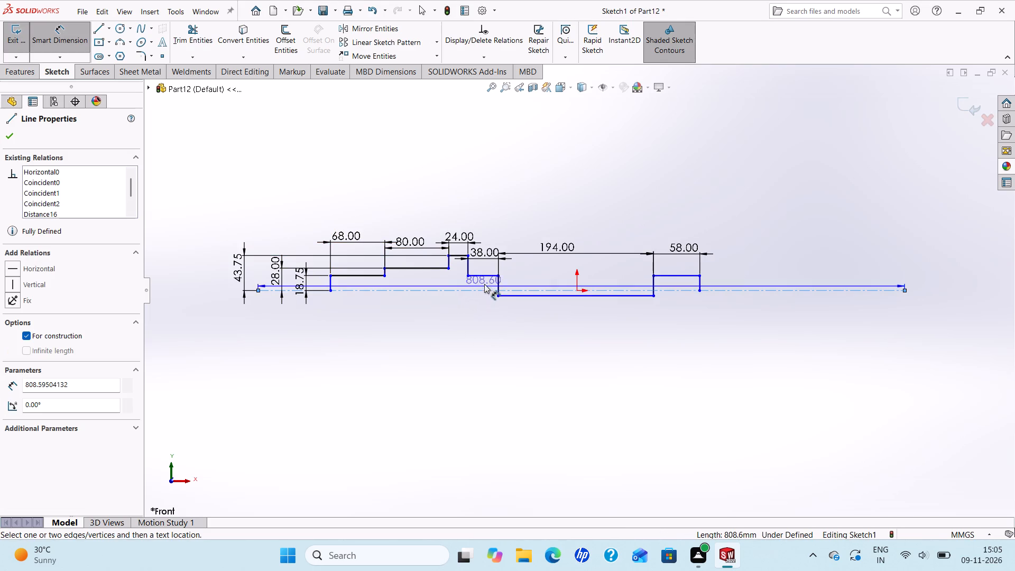
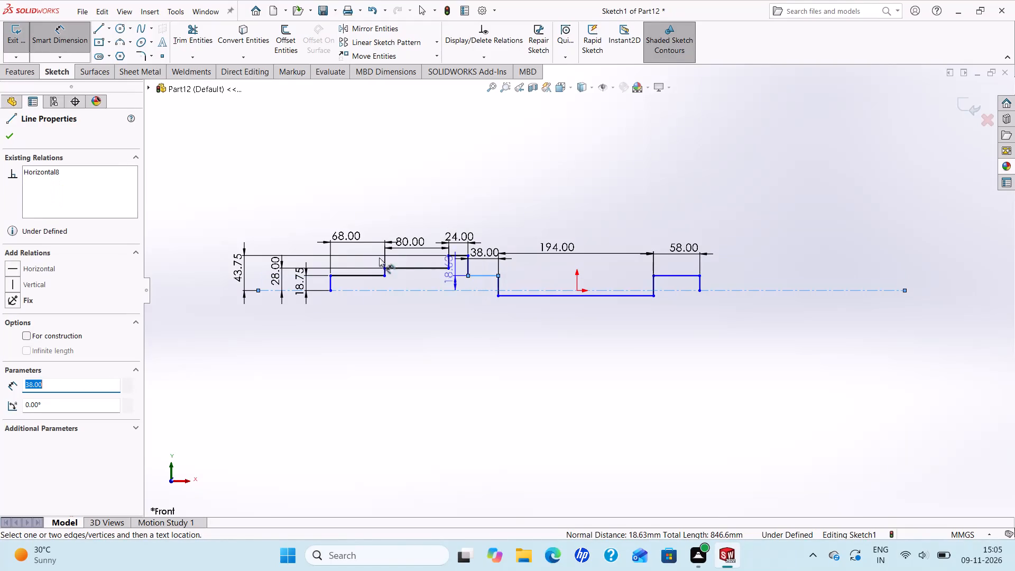
# Dimension the 38 mm horizontal line's distance from the centerline as 18.75 mm.
pyautogui.click(200, 263)
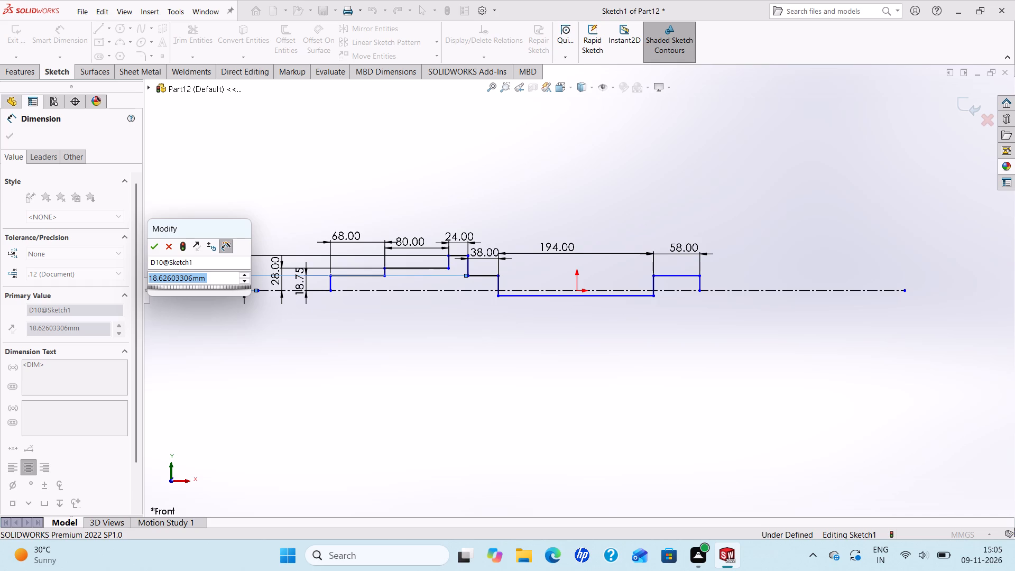
pyautogui.write('18.75')
pyautogui.press('Return')
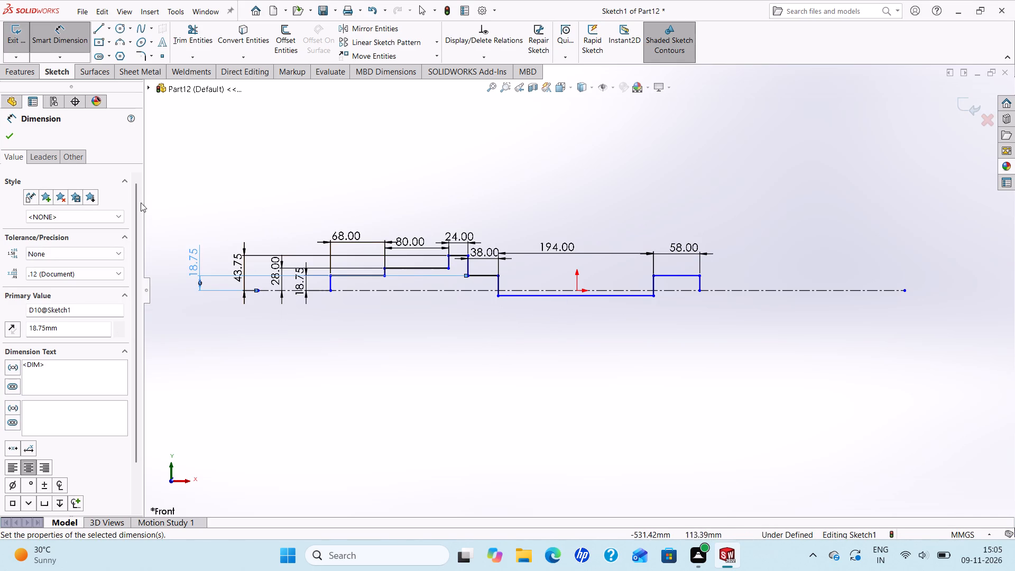
pyautogui.click(12, 132)
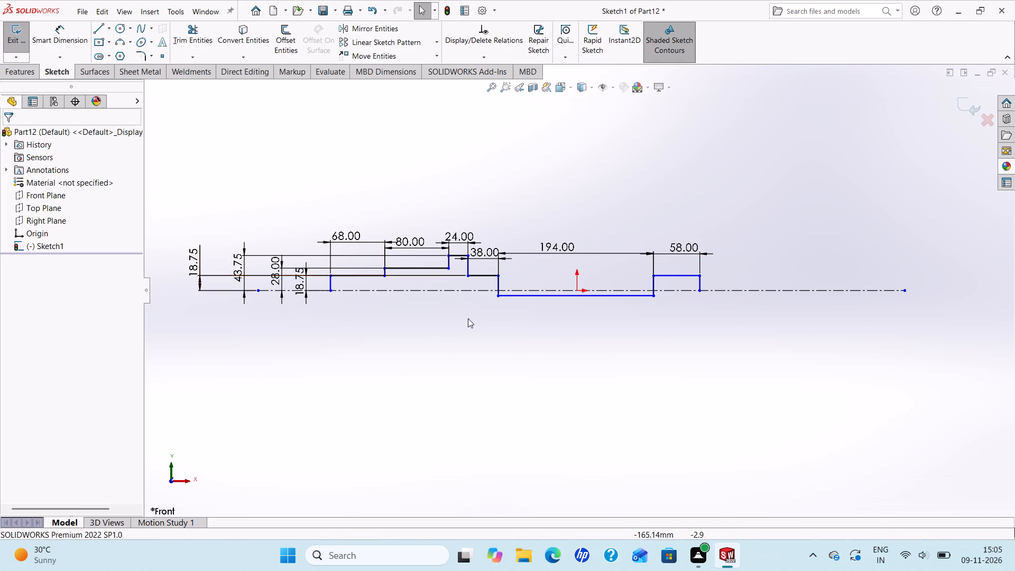
# Move the 194 mm line from below the centerline to about 10.8 mm above it.
pyautogui.scroll(1, 548, 316)
pyautogui.scroll(-1, 548, 316)
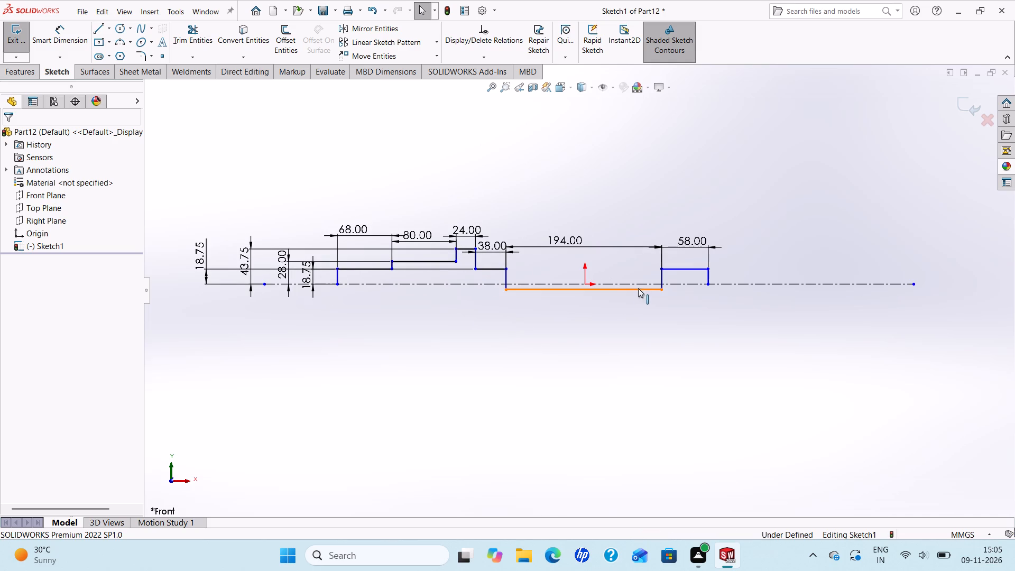
pyautogui.moveTo(660, 287); pyautogui.dragTo(659, 275)
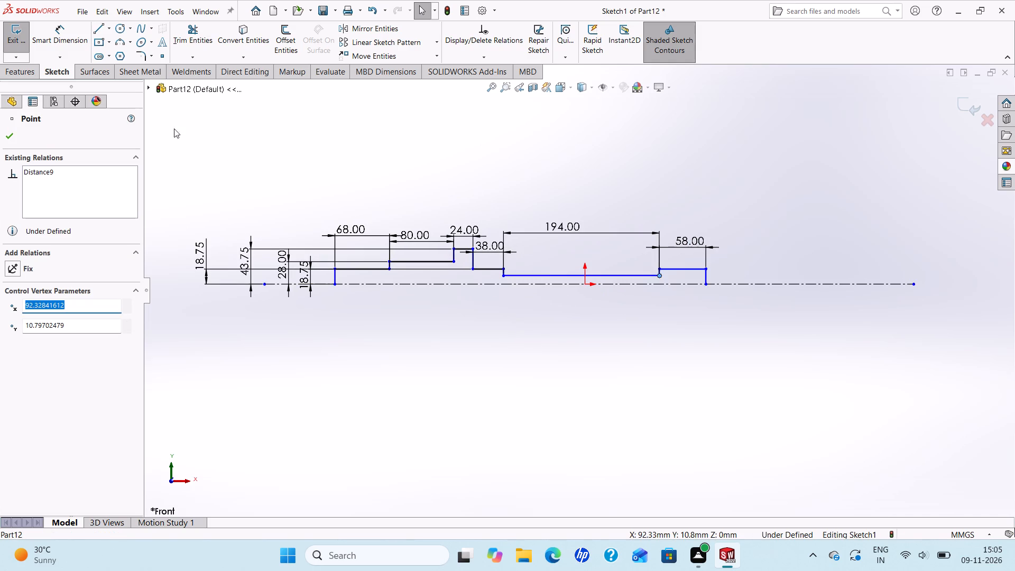
pyautogui.click(11, 129)
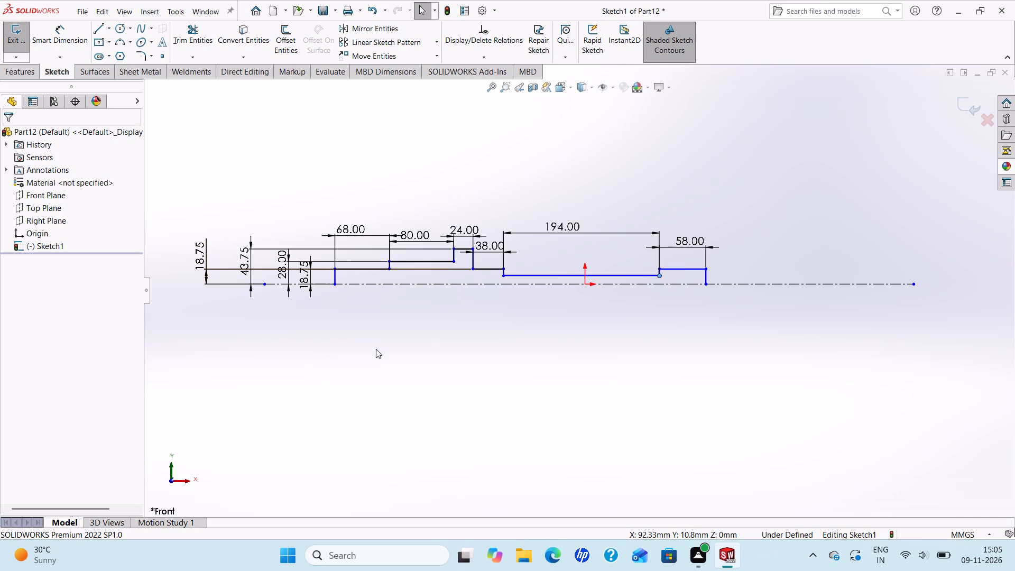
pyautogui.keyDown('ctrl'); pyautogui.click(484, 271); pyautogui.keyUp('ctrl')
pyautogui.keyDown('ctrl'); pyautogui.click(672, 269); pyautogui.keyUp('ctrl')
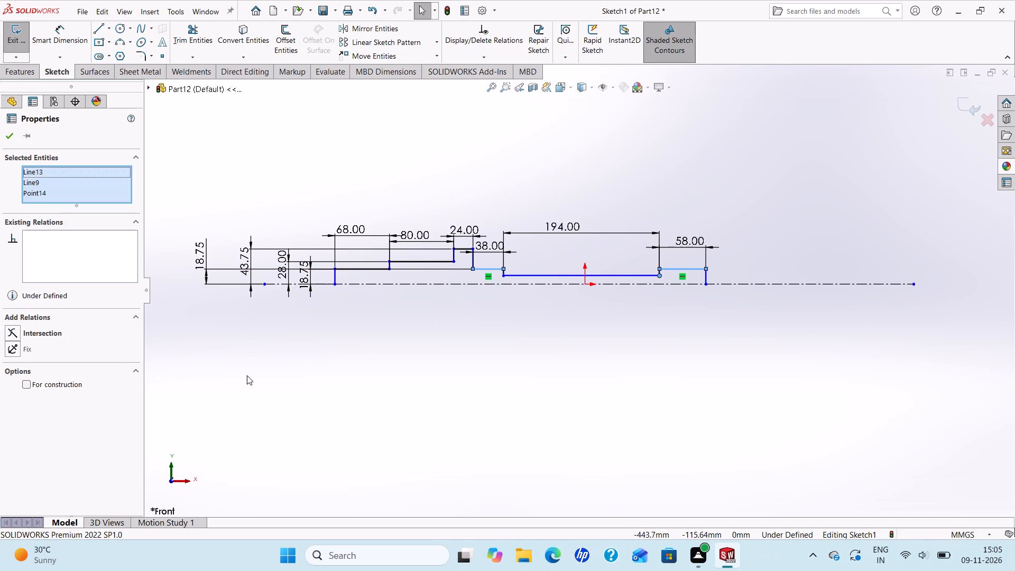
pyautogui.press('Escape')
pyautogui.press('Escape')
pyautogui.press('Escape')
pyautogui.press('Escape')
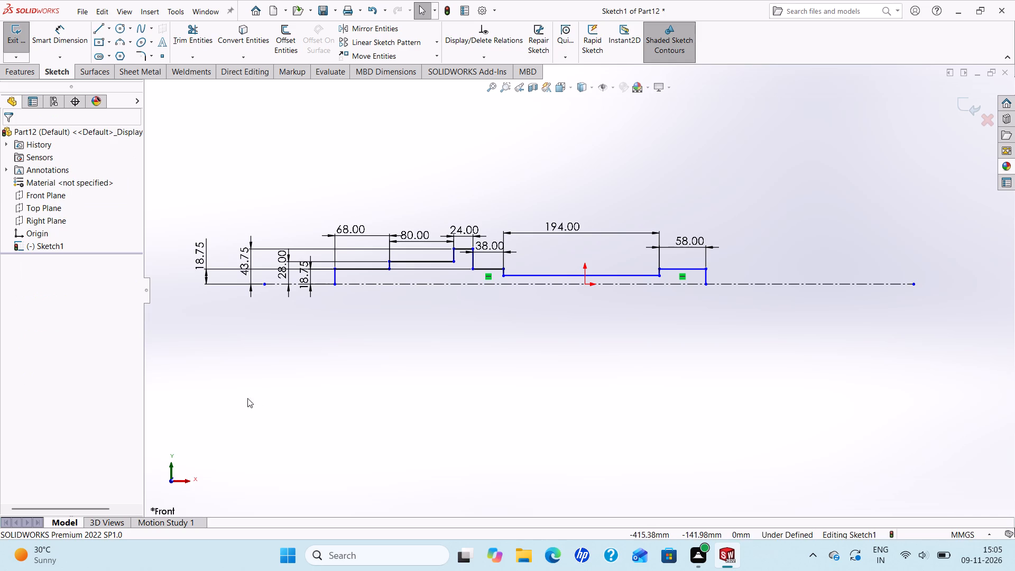
# Make the 38 mm and 58 mm horizontal lines collinear.
pyautogui.keyDown('ctrl'); pyautogui.click(484, 271); pyautogui.keyUp('ctrl')
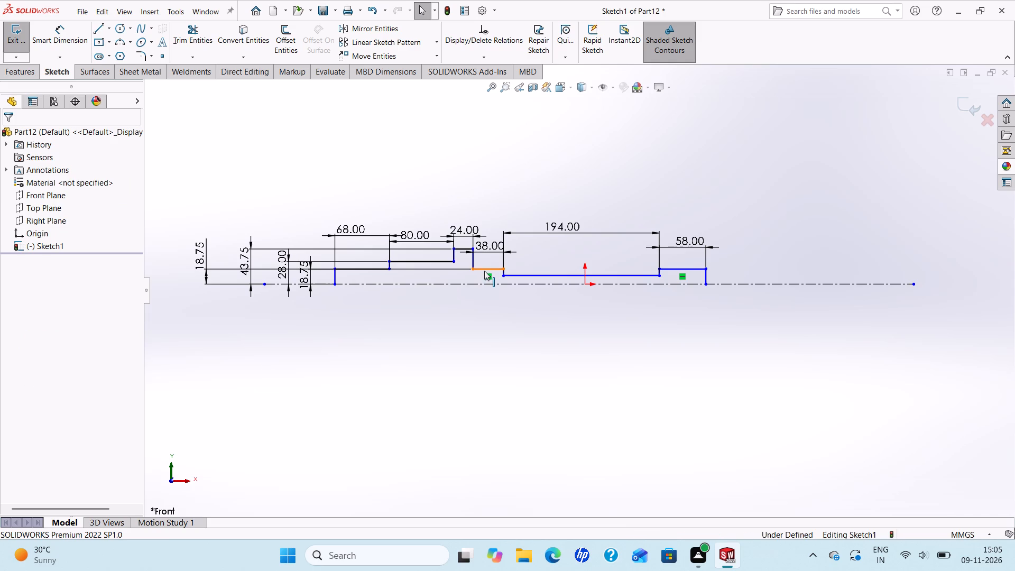
pyautogui.keyDown('ctrl'); pyautogui.click(680, 271); pyautogui.keyUp('ctrl')
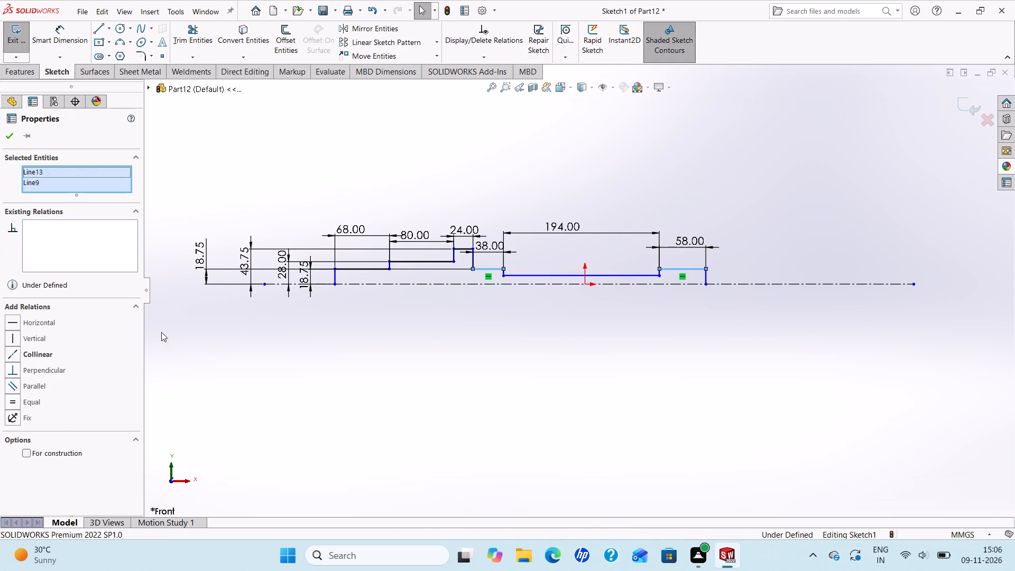
pyautogui.click(8, 354)
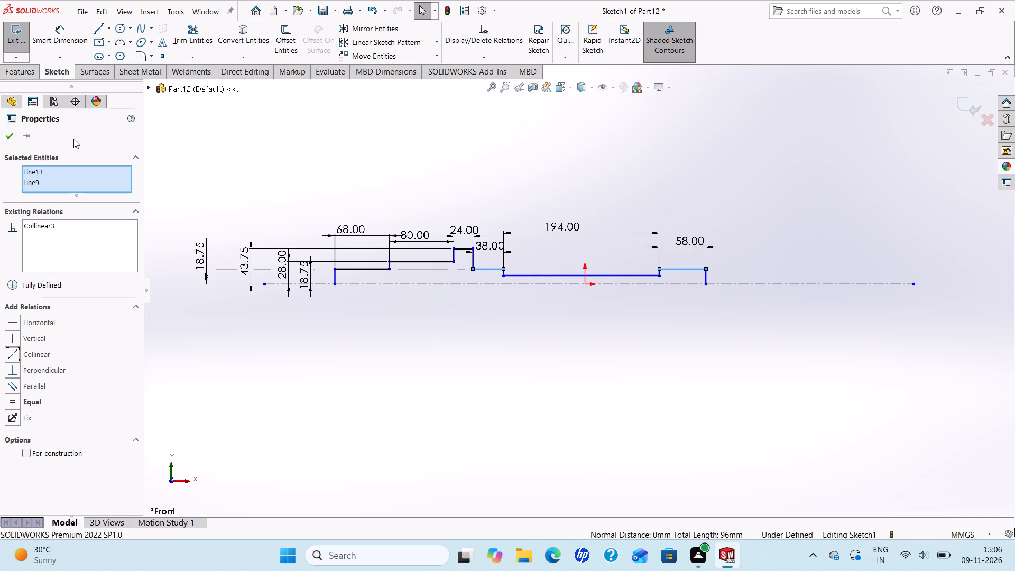
pyautogui.click(7, 141)
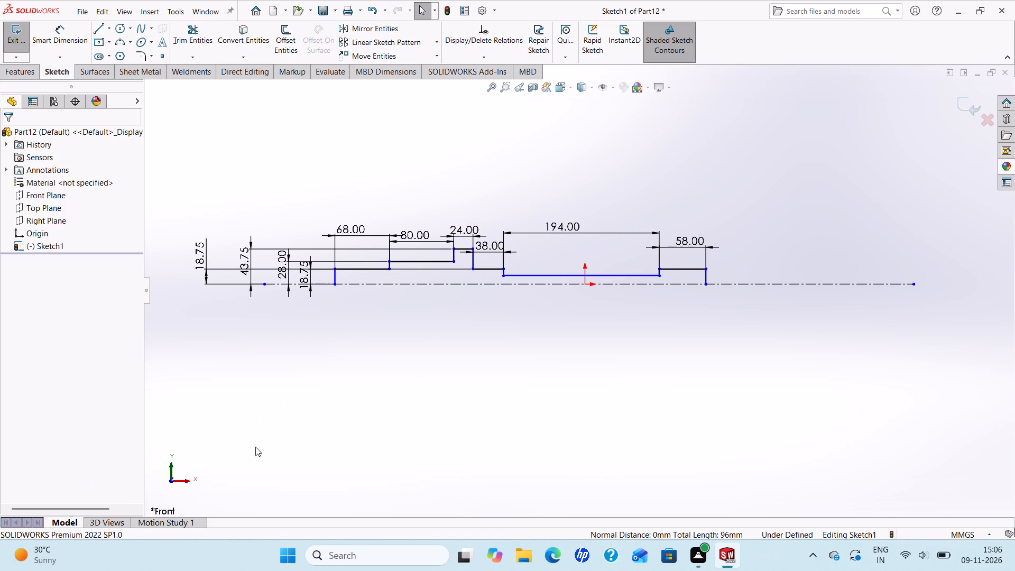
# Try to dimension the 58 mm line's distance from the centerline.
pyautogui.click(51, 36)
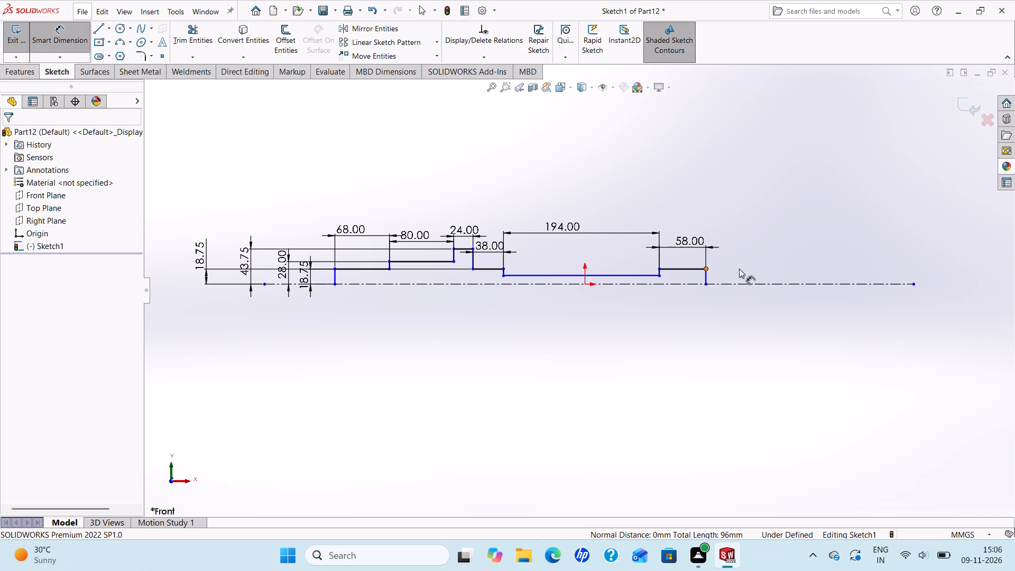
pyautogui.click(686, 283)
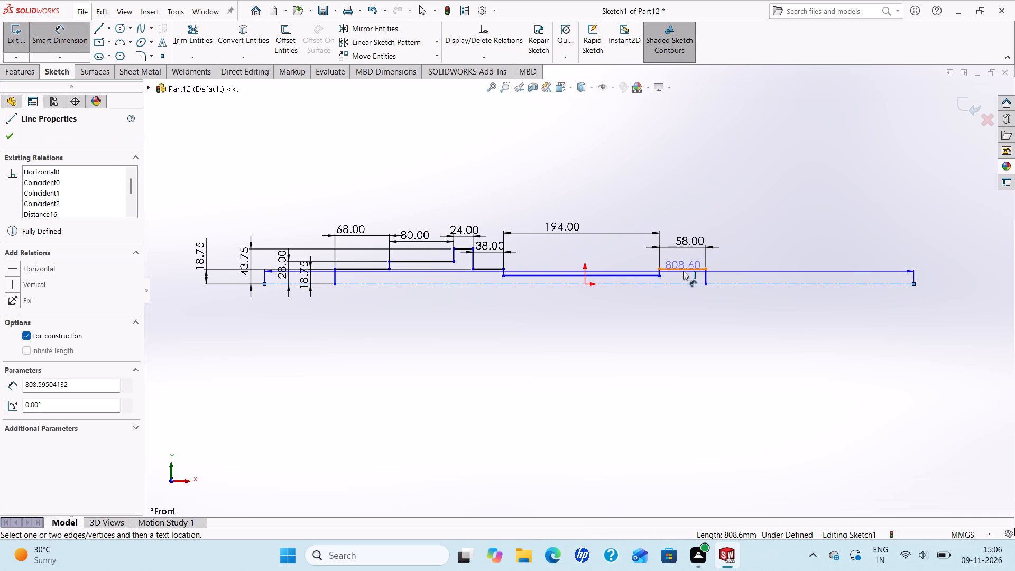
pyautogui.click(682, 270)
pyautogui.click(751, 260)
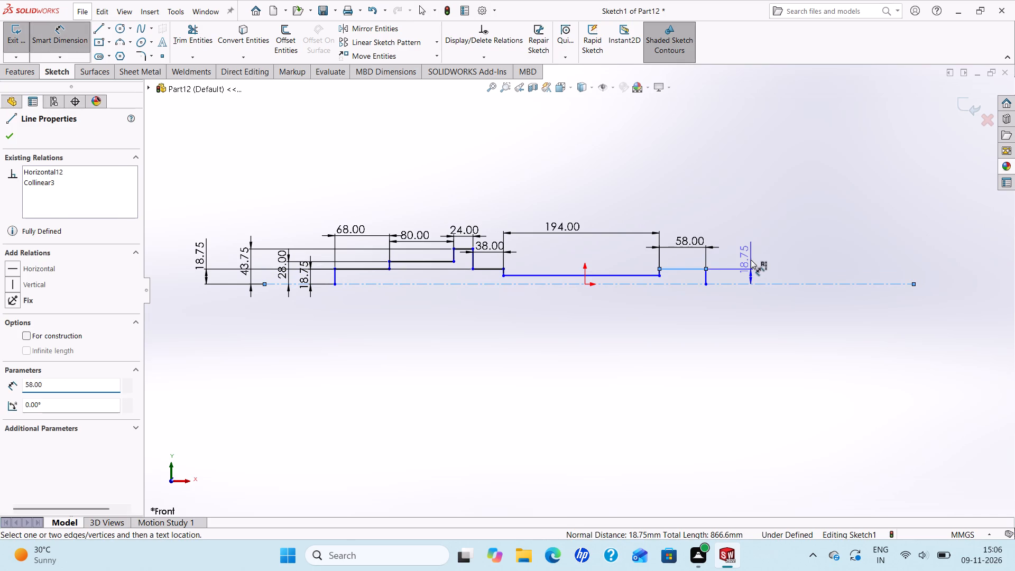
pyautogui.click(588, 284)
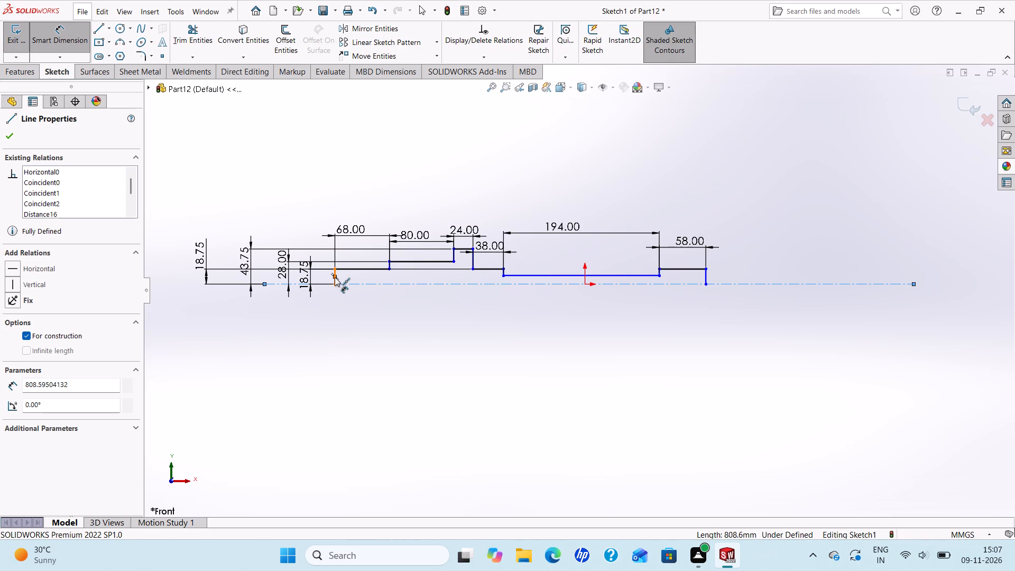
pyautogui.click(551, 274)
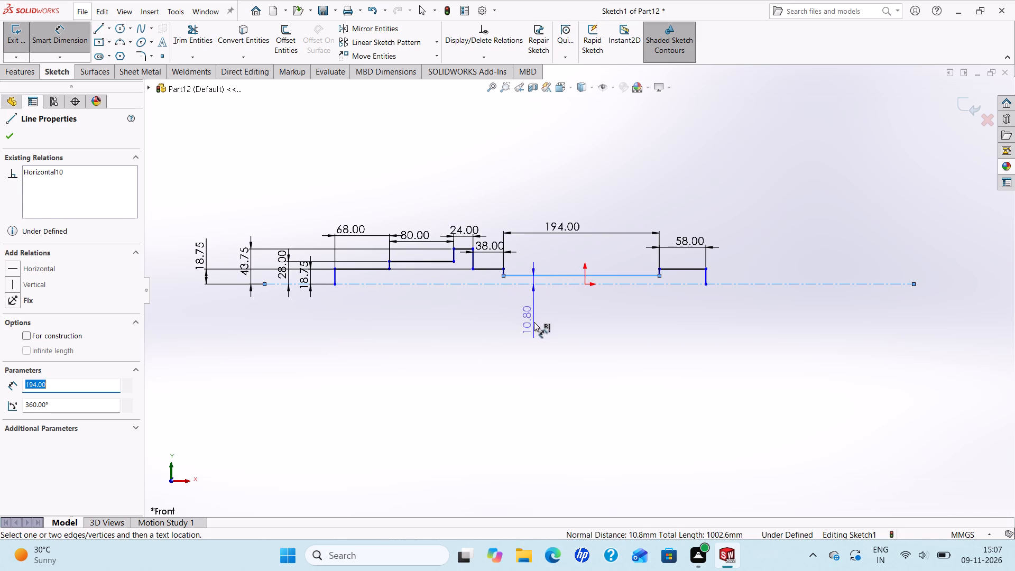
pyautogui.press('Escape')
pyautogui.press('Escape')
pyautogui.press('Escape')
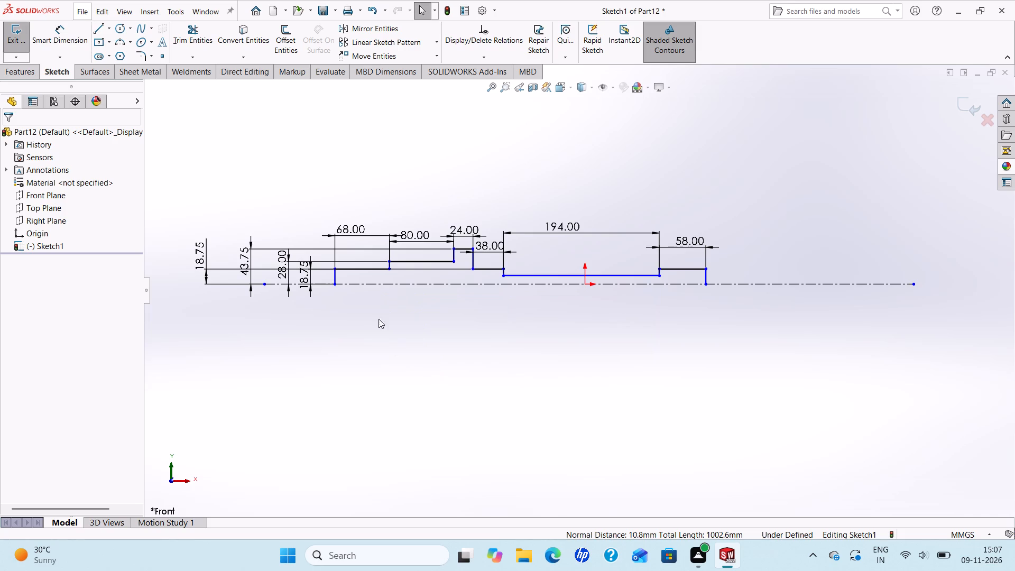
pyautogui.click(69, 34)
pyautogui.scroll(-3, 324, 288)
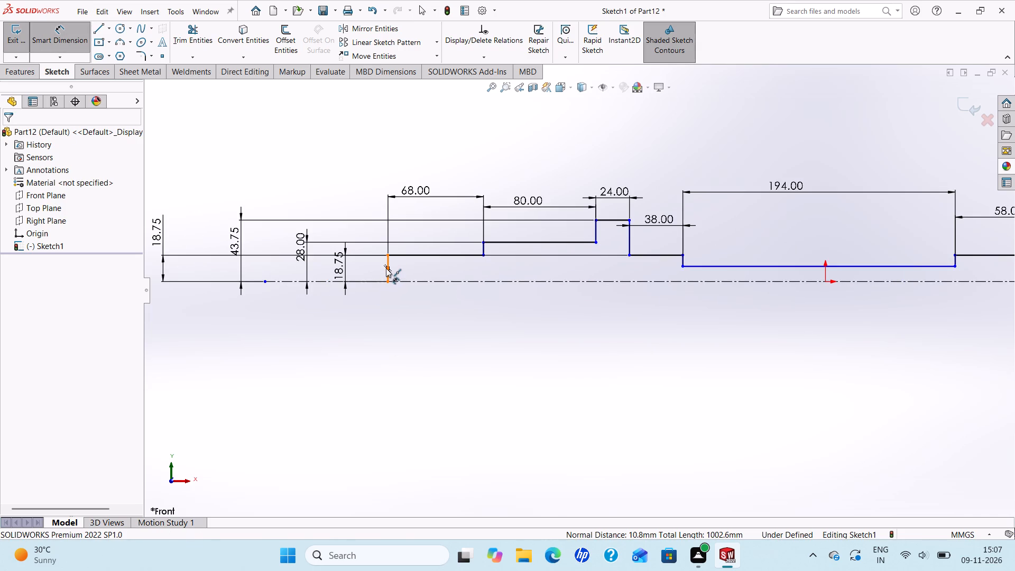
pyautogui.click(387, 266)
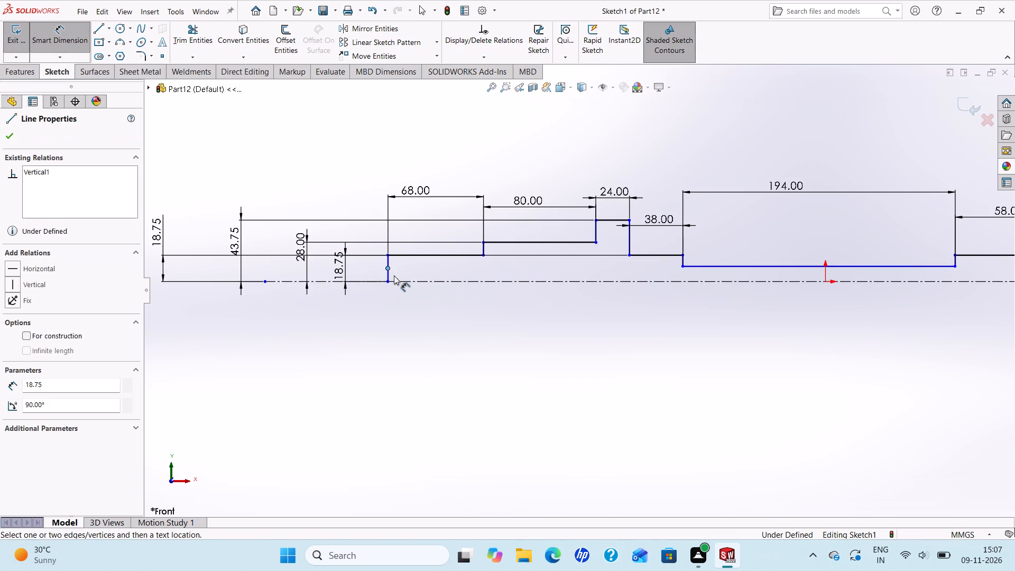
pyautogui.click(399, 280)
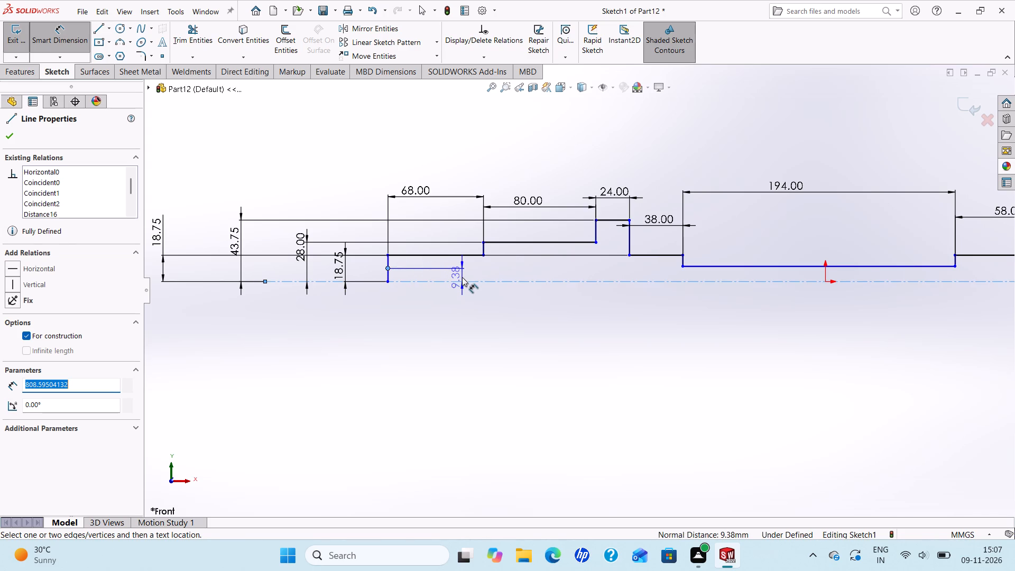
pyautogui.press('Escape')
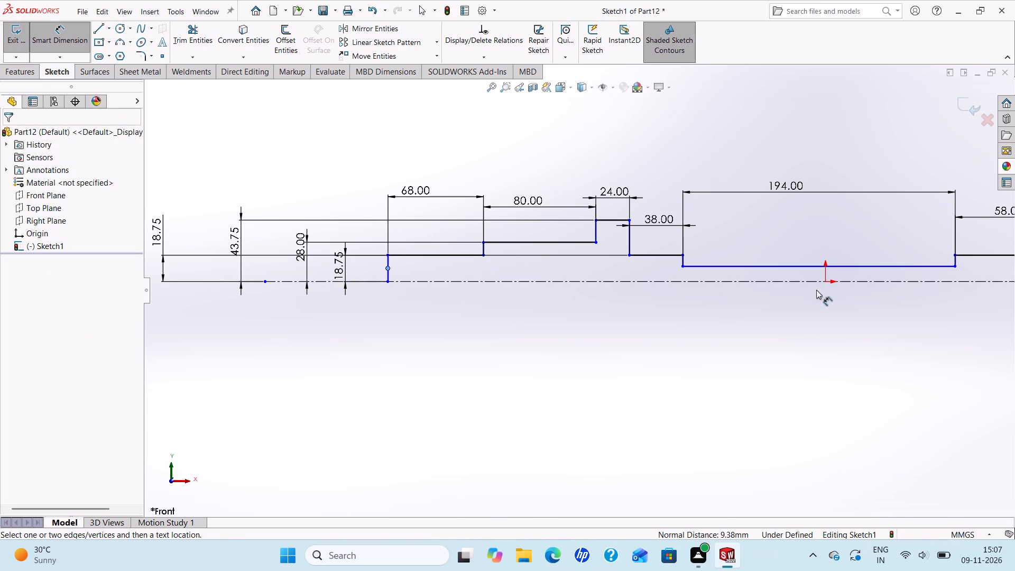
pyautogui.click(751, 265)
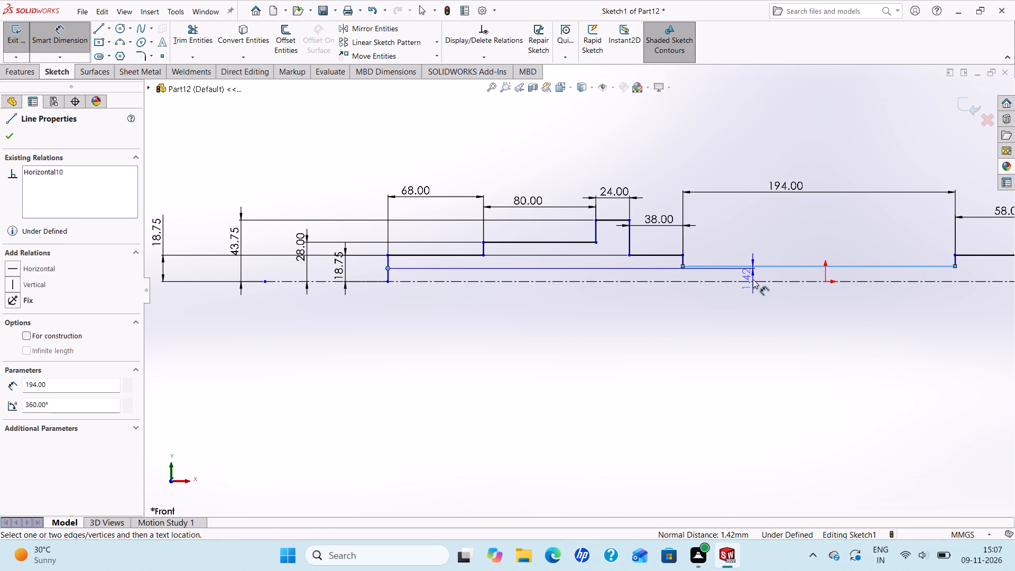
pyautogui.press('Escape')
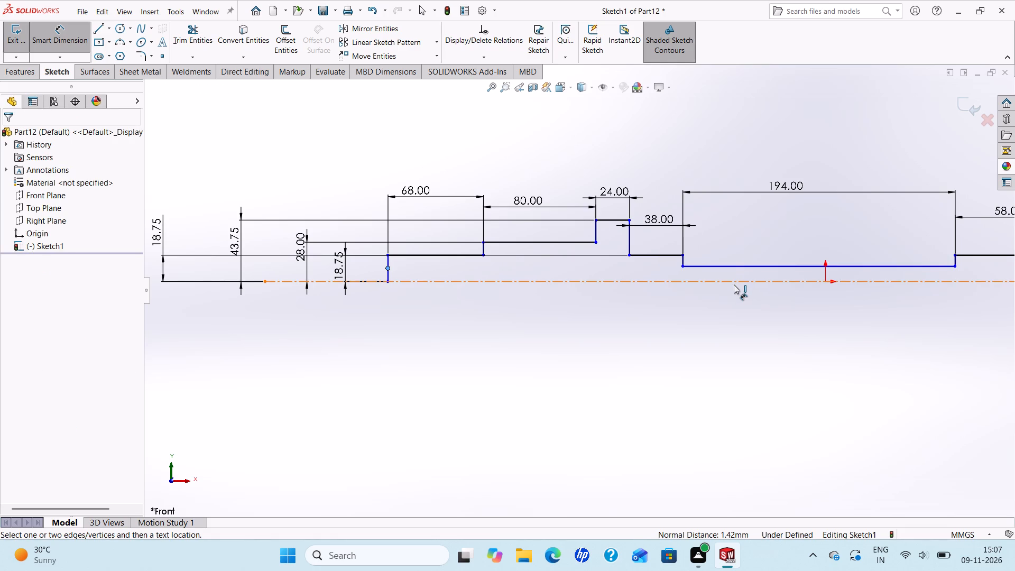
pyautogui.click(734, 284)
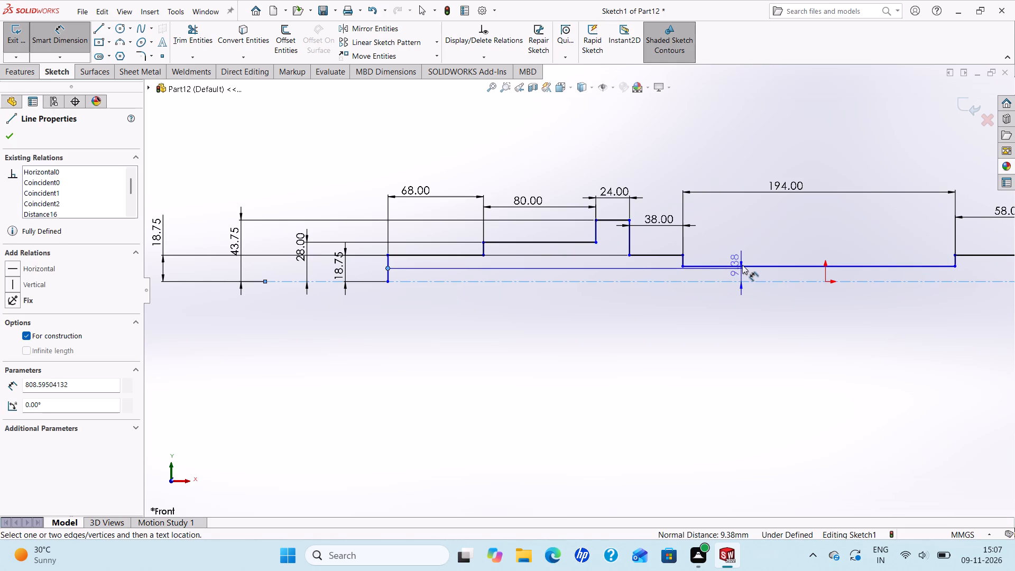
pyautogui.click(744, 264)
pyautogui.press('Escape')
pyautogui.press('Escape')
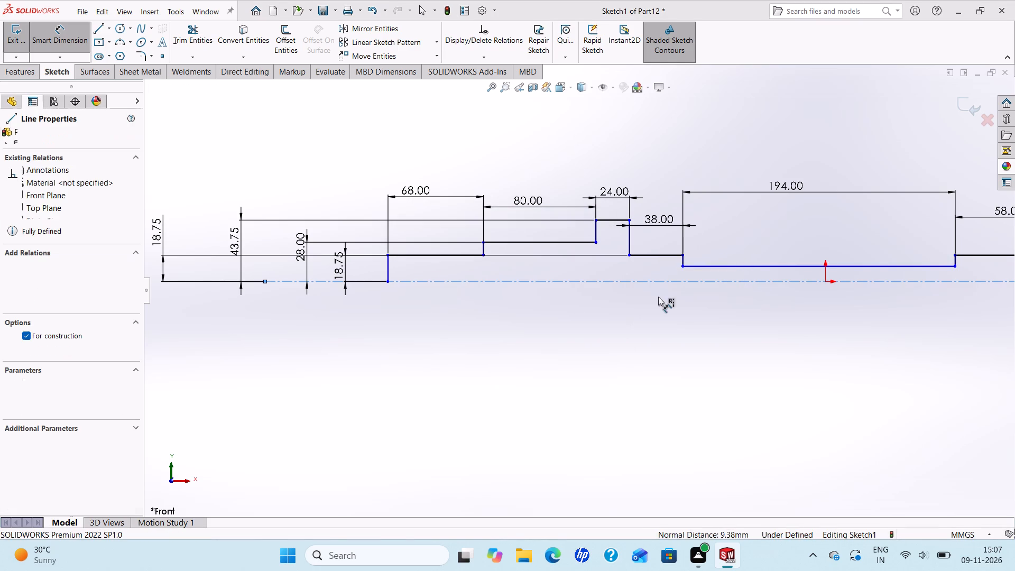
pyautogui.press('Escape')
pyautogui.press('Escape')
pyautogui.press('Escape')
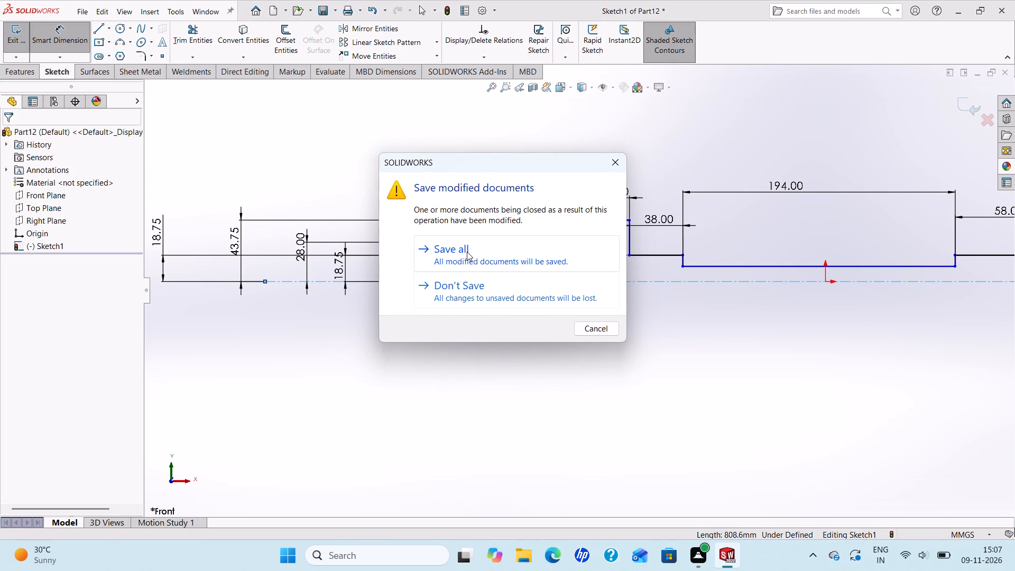
# Save the modified part as "butterfly shaft" in the Attachments folder.
pyautogui.click(466, 251)
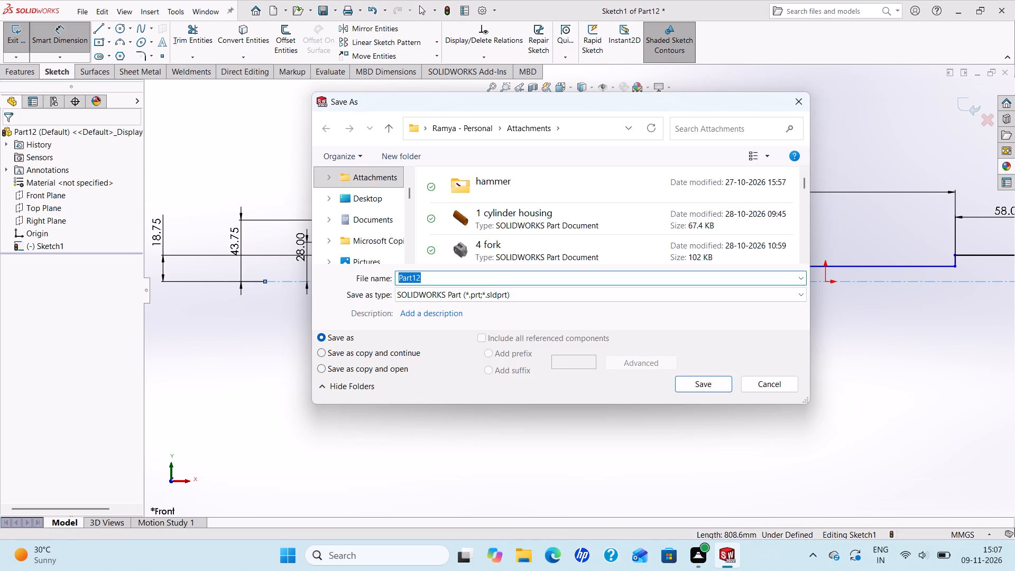
pyautogui.press('BackSpace')
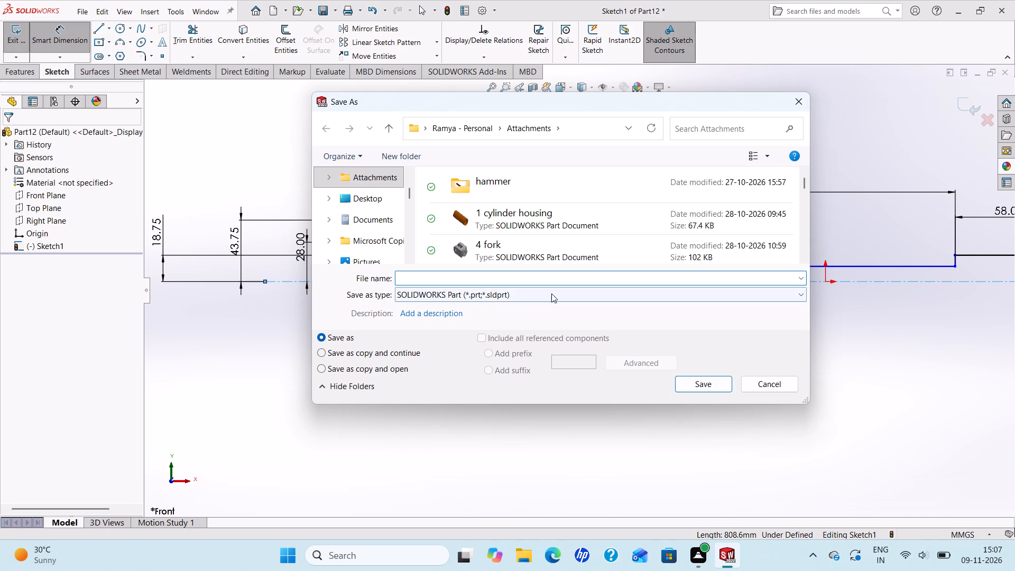
pyautogui.write('butterfly')
pyautogui.press('space')
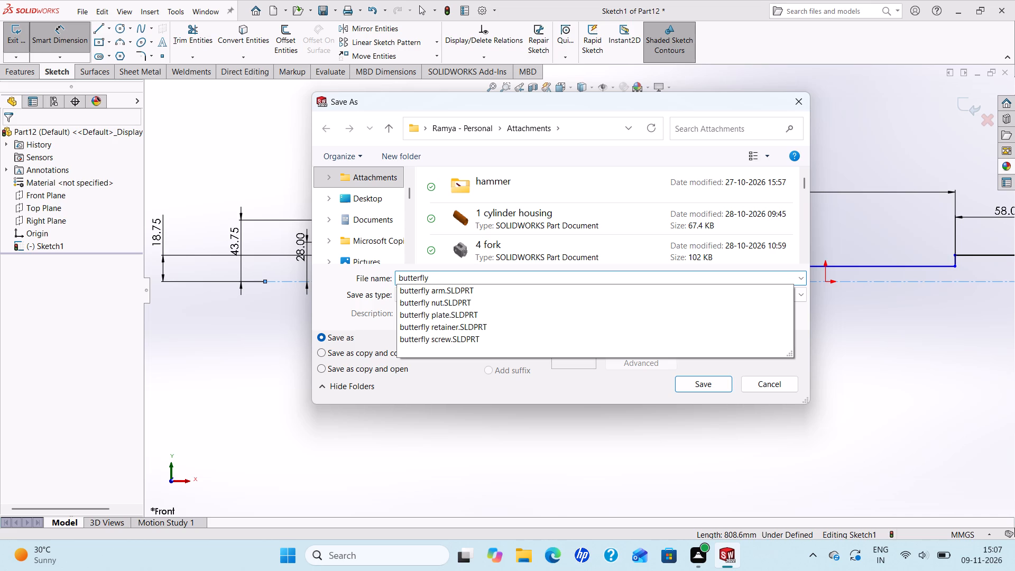
pyautogui.write('shaft')
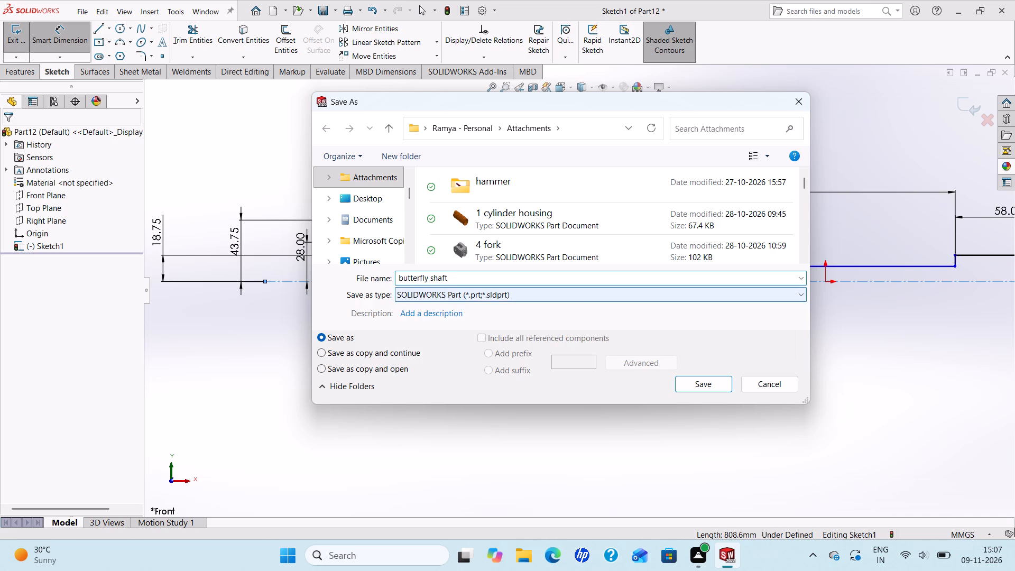
pyautogui.click(697, 390)
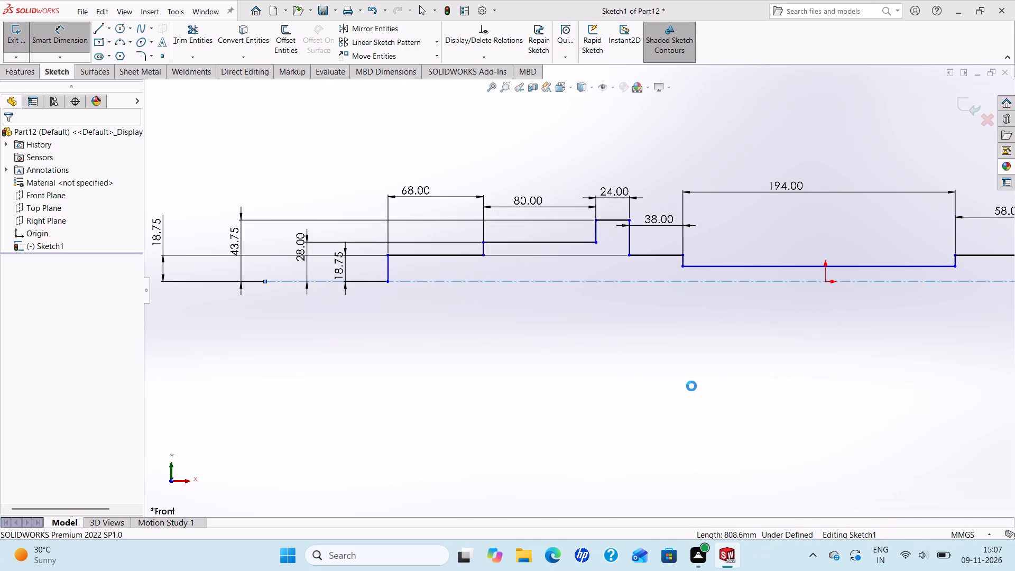
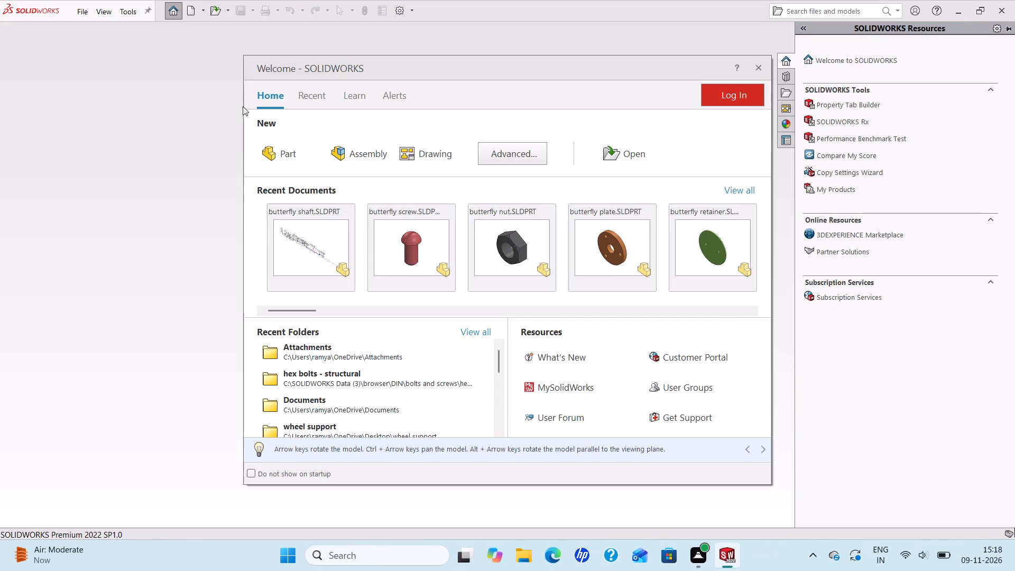
# Open the recent part "butterfly shaft".
pyautogui.click(321, 252)
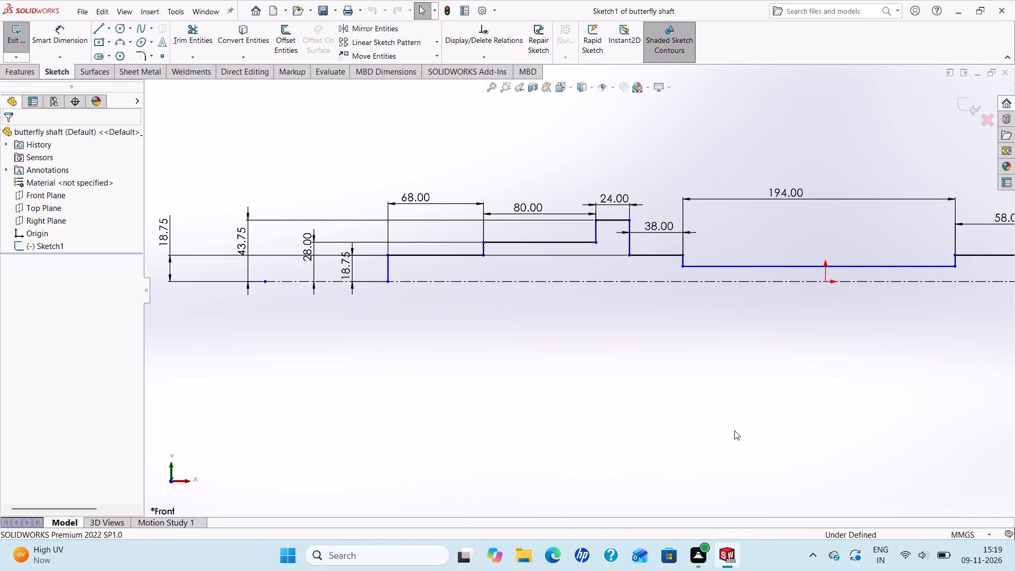
# Dimension the 194 mm line 9.3 mm above the horizontal centerline, placing the dimension beyond the 58 mm end.
pyautogui.click(53, 35)
pyautogui.click(707, 267)
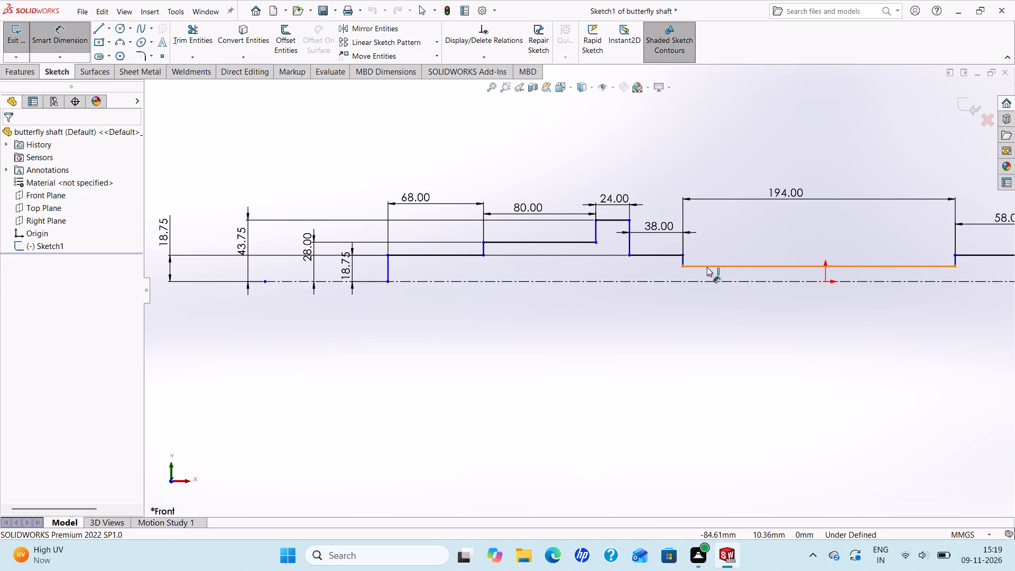
pyautogui.click(715, 281)
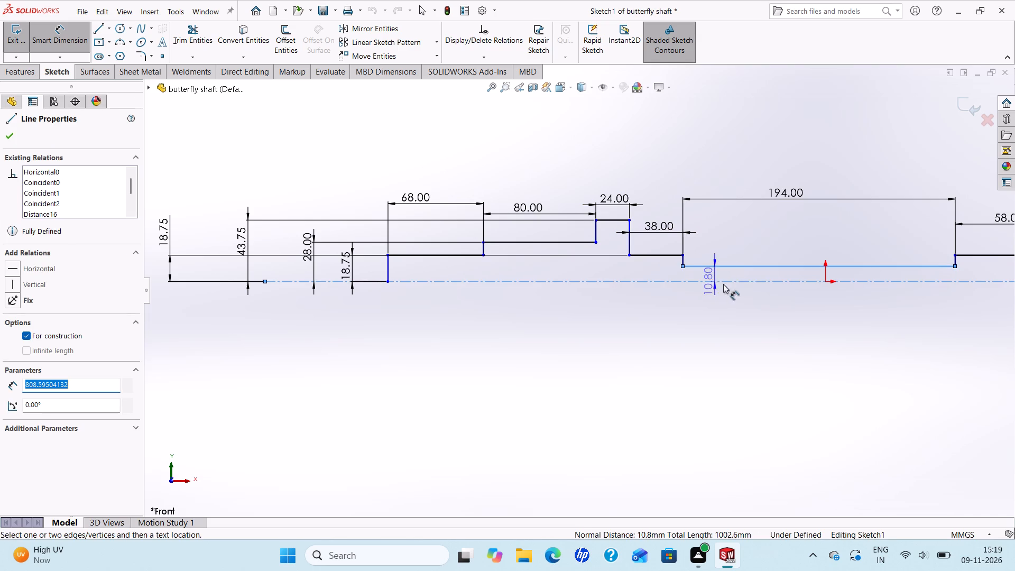
pyautogui.scroll(3, 791, 283)
pyautogui.scroll(-2, 779, 282)
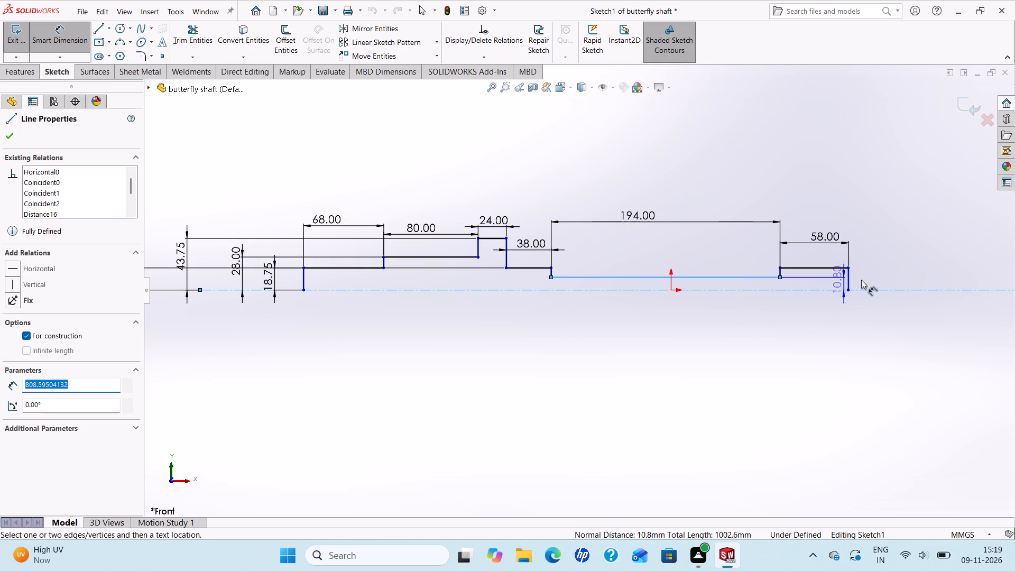
pyautogui.click(890, 271)
pyautogui.write('9.3')
pyautogui.press('Return')
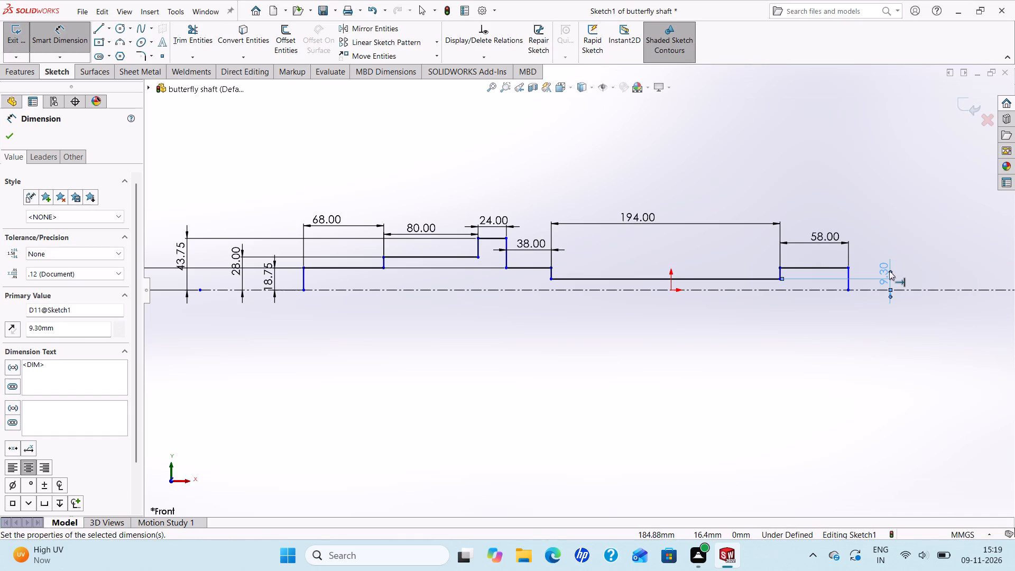
pyautogui.click(7, 137)
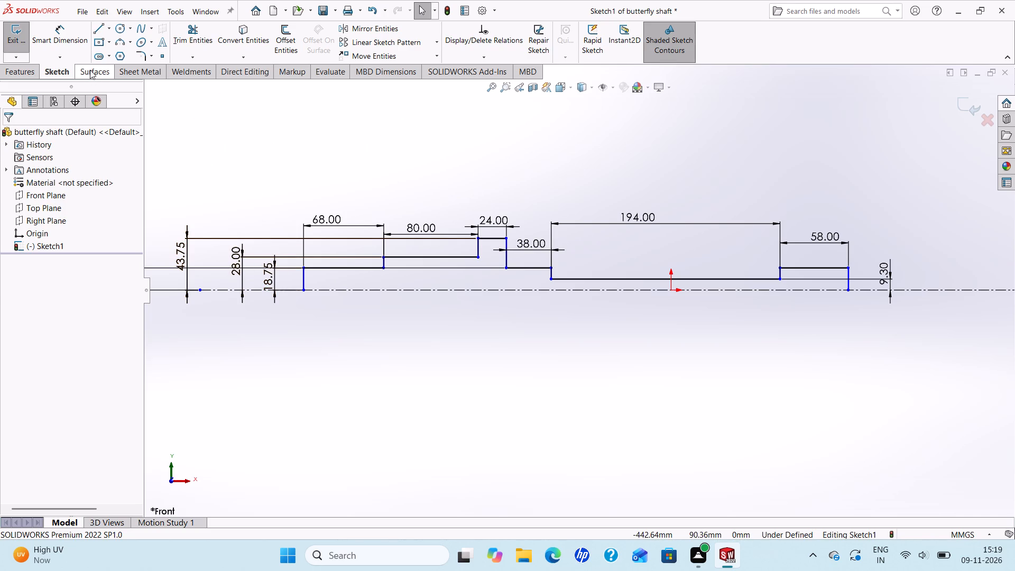
# Check the distance from the midpoint of the 68 mm section's end line to the centerline without placing a dimension.
pyautogui.click(58, 30)
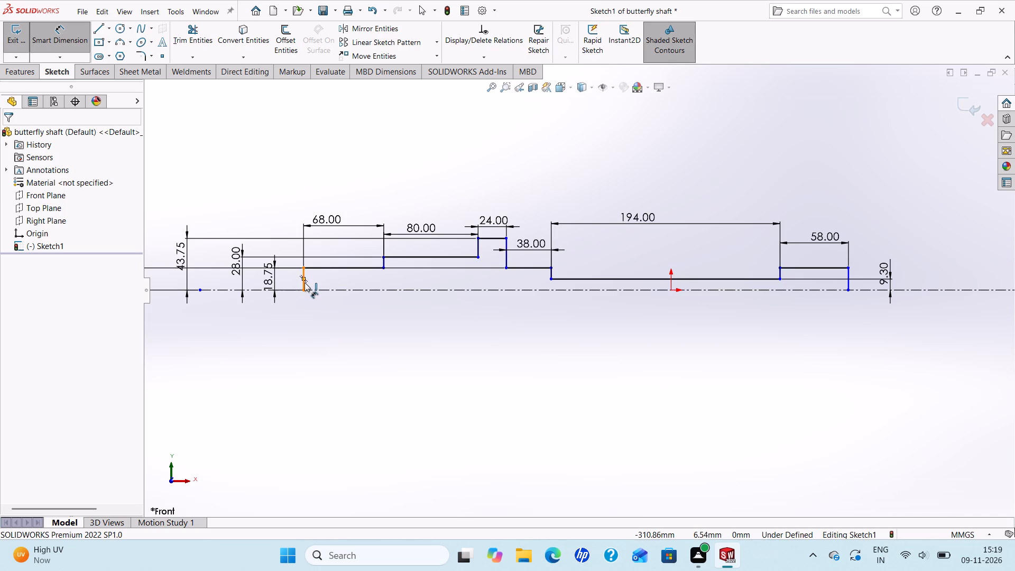
pyautogui.keyDown('ctrl'); pyautogui.click(303, 278); pyautogui.keyUp('ctrl')
pyautogui.keyDown('ctrl'); pyautogui.click(317, 289); pyautogui.keyUp('ctrl')
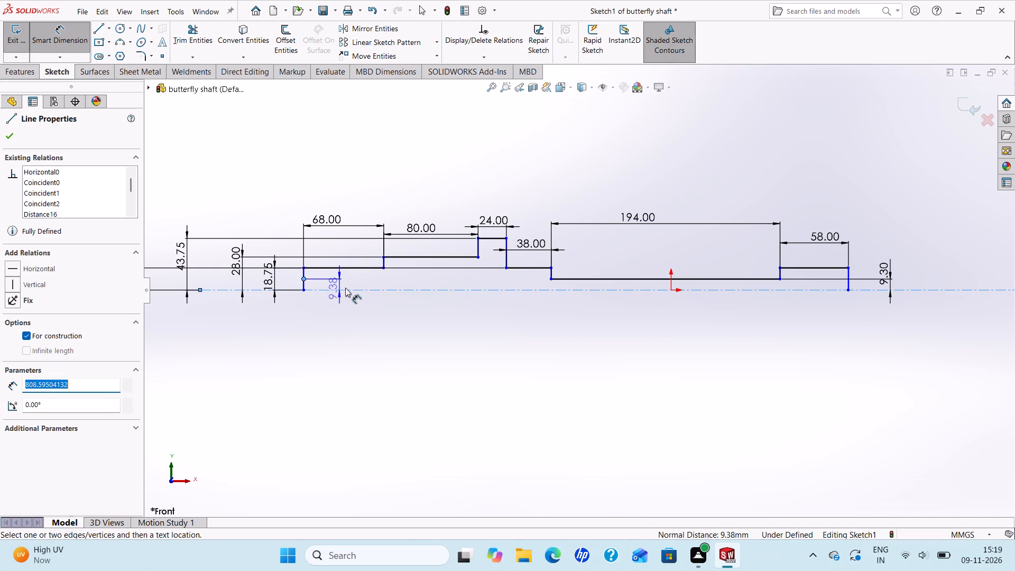
pyautogui.press('Escape')
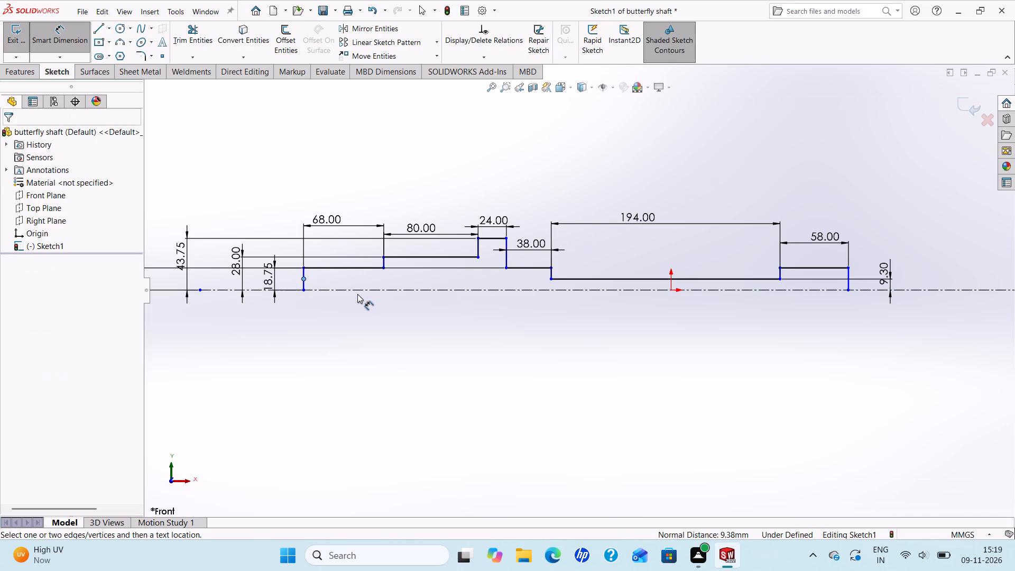
pyautogui.press('Escape')
pyautogui.press('Escape')
pyautogui.press('Escape')
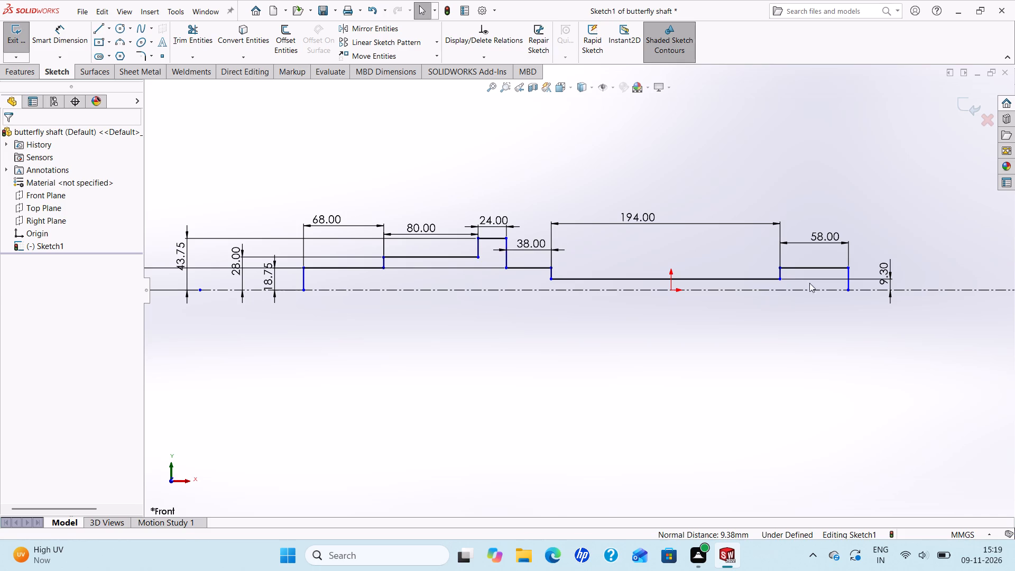
# Set the 194 mm line's distance from the centerline to 9.38 mm.
pyautogui.click(881, 274)
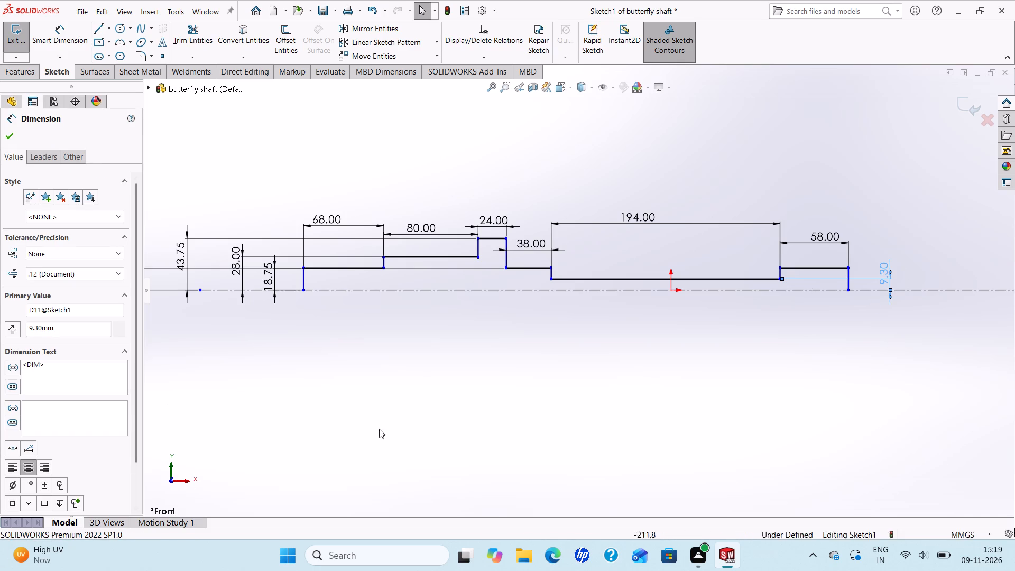
pyautogui.press('9')
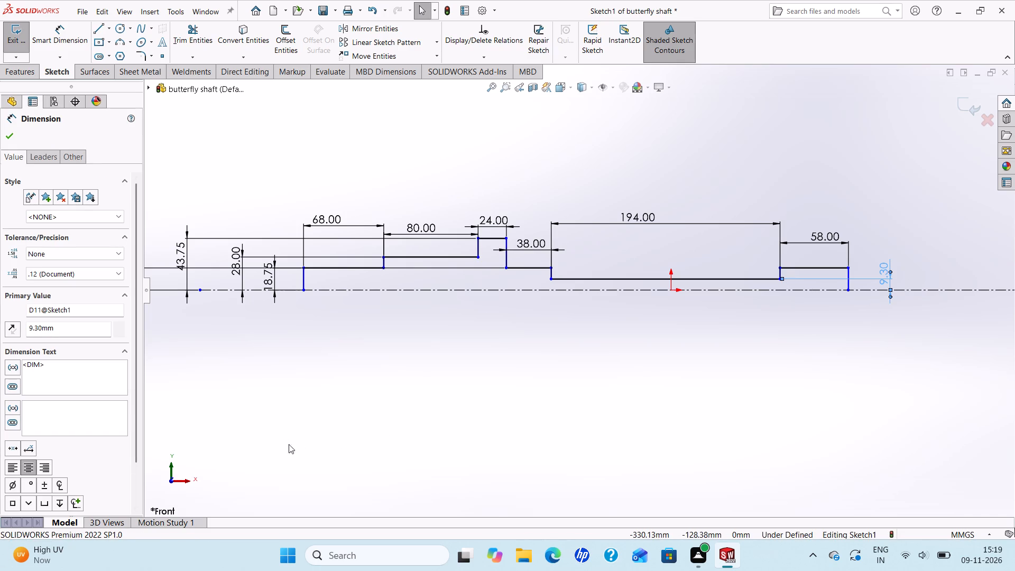
pyautogui.moveTo(70, 326); pyautogui.dragTo(0, 324)
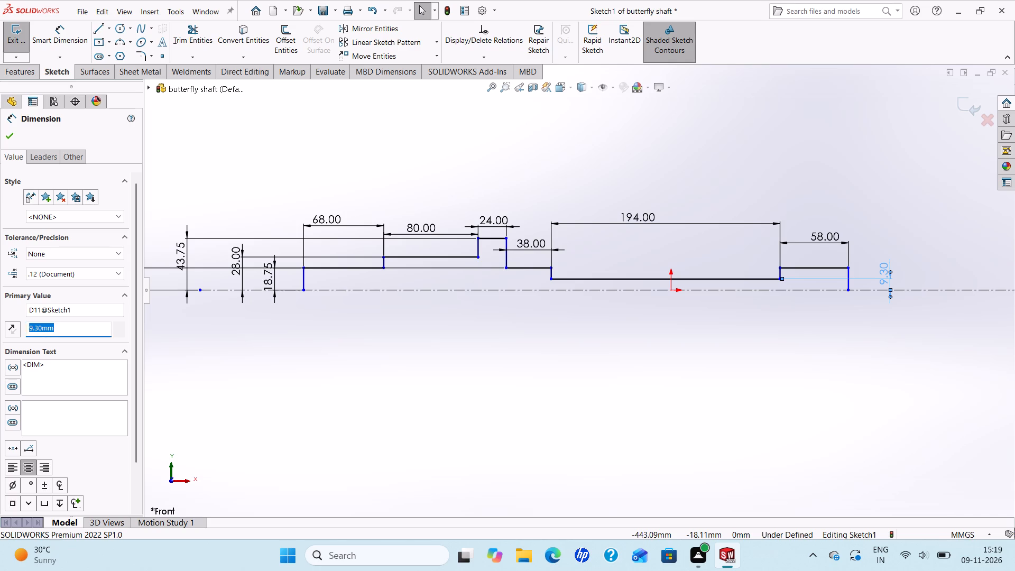
pyautogui.moveTo(0, 324); pyautogui.dragTo(0, 334)
pyautogui.write('9.38')
pyautogui.press('Return')
pyautogui.click(7, 137)
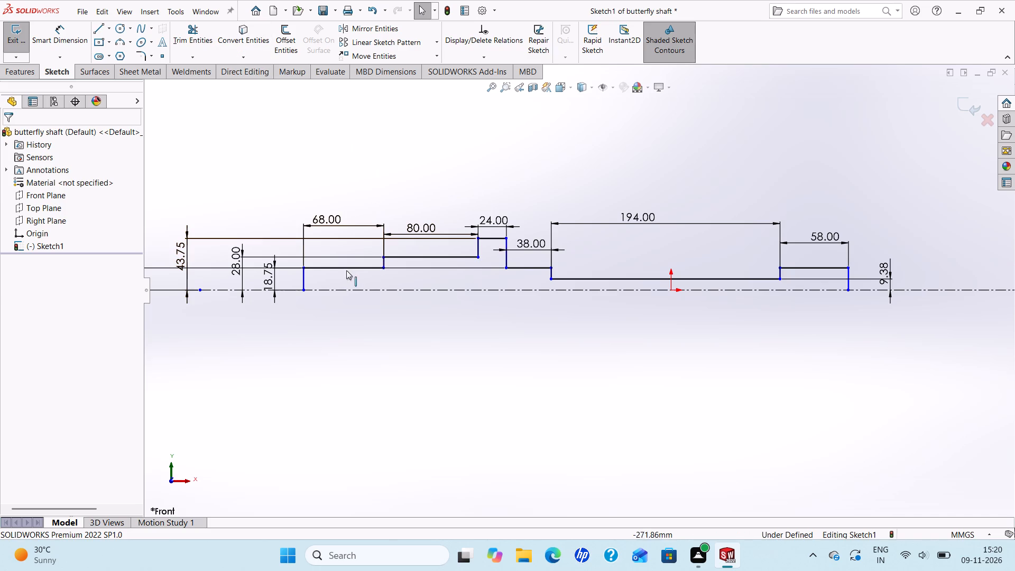
# Draw a vertical centerline about 52.7 mm long upward from the origin.
pyautogui.click(107, 28)
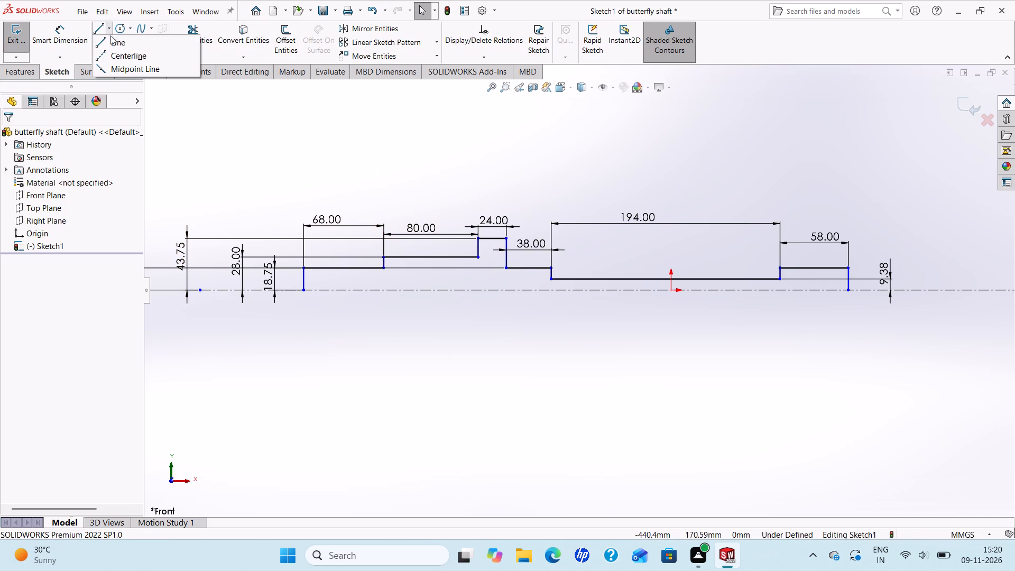
pyautogui.click(115, 55)
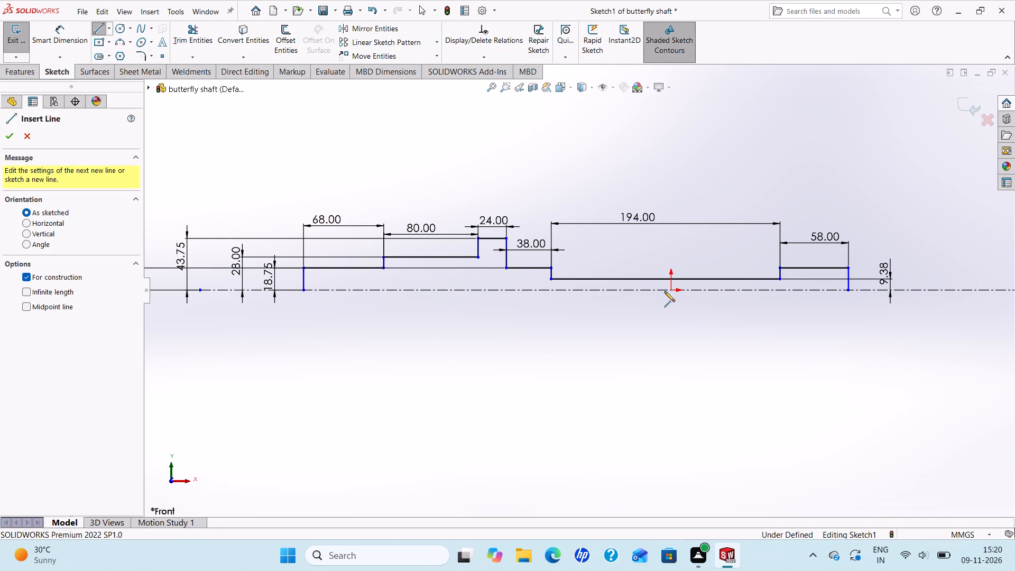
pyautogui.click(670, 290)
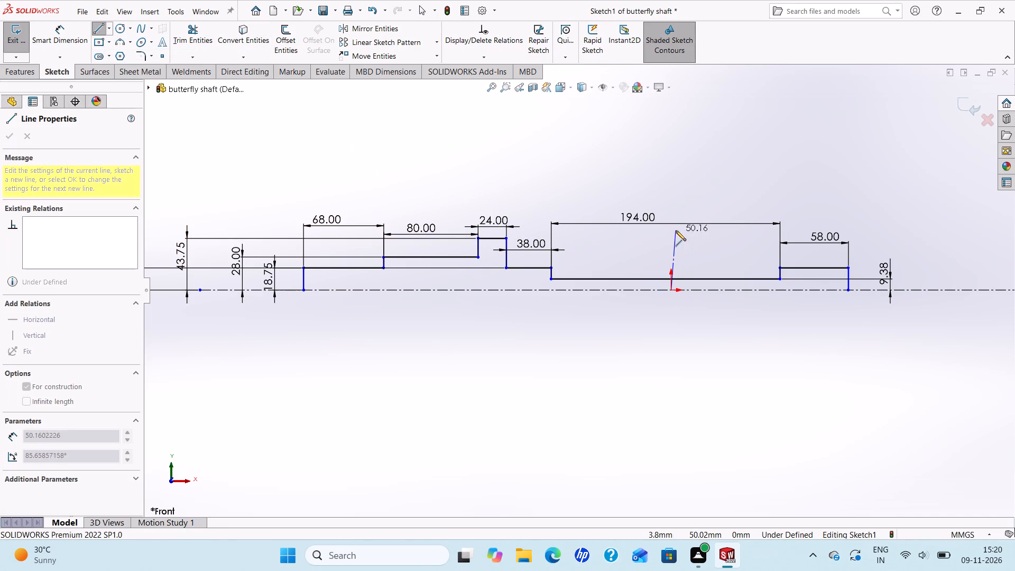
pyautogui.click(672, 228)
pyautogui.rightClick(672, 228)
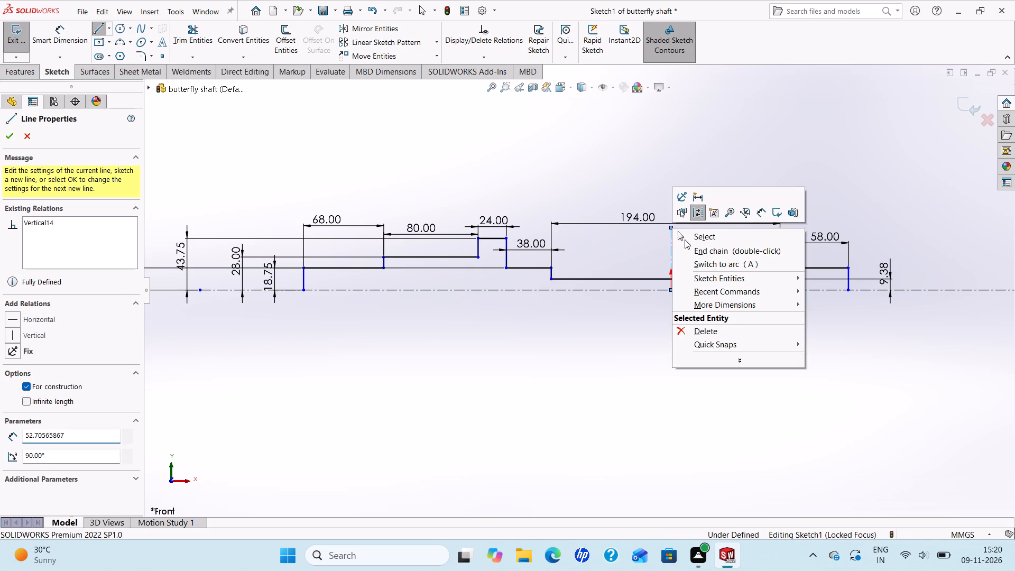
pyautogui.click(685, 240)
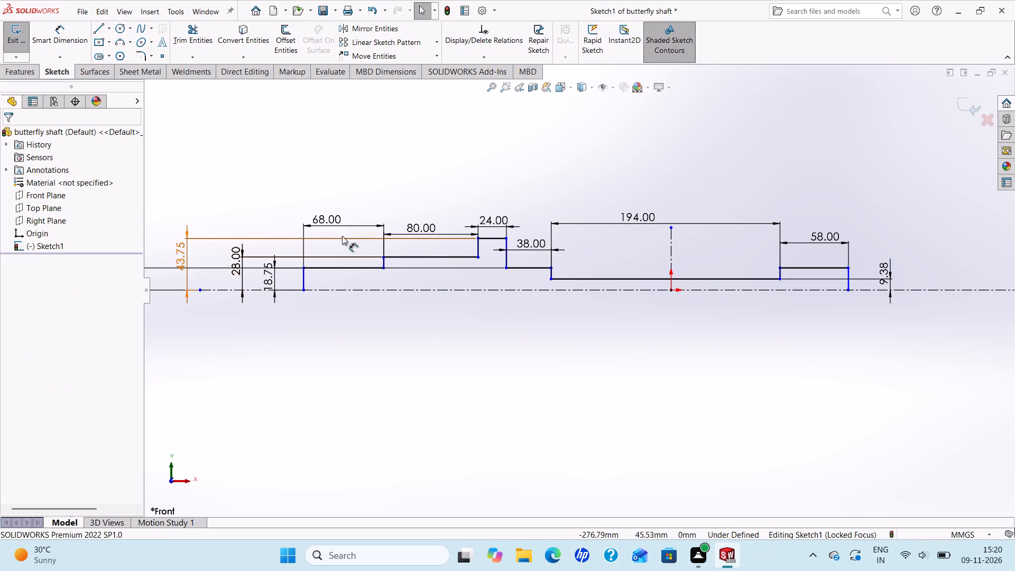
# Make the two outer vertical end lines of the shaft profile symmetric about the vertical centerline.
pyautogui.keyDown('ctrl'); pyautogui.click(303, 277); pyautogui.keyUp('ctrl')
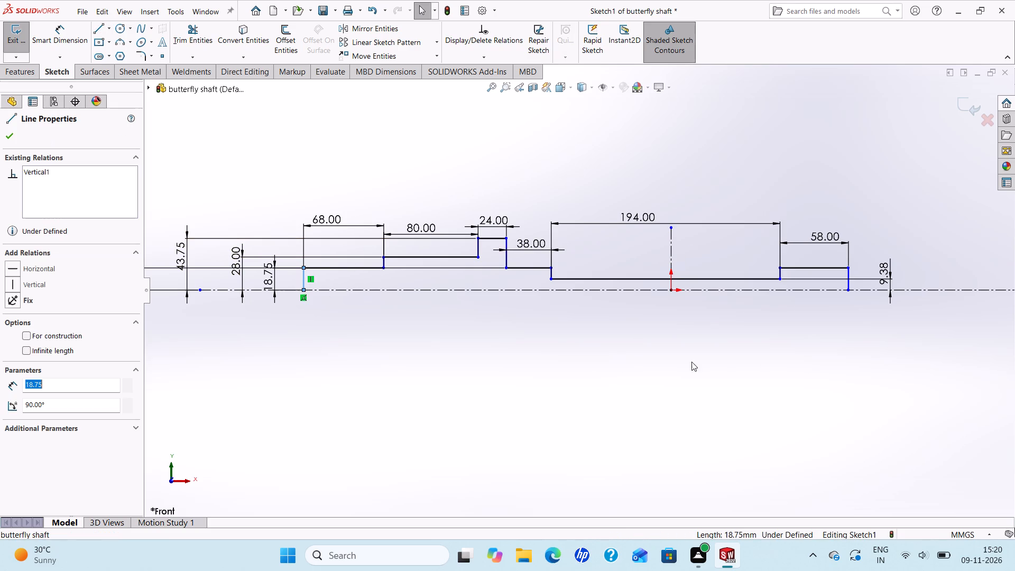
pyautogui.keyDown('ctrl'); pyautogui.click(848, 275); pyautogui.keyUp('ctrl')
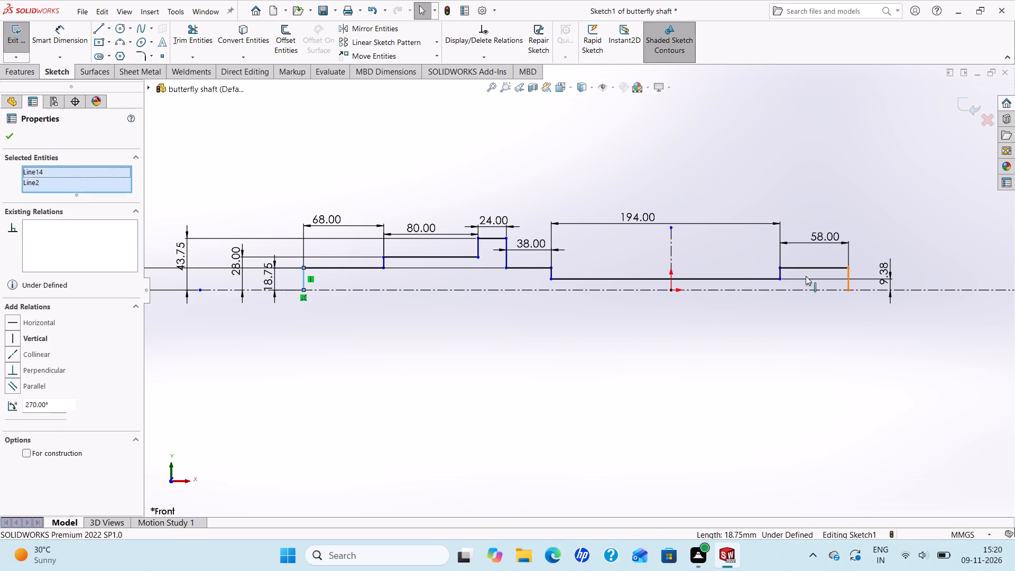
pyautogui.keyDown('ctrl'); pyautogui.click(670, 247); pyautogui.keyUp('ctrl')
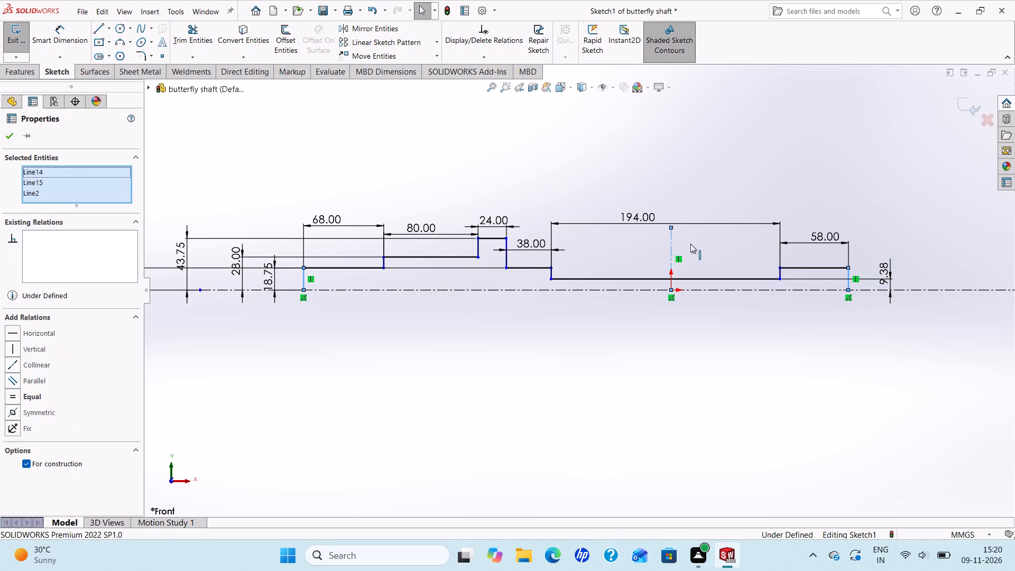
pyautogui.click(19, 415)
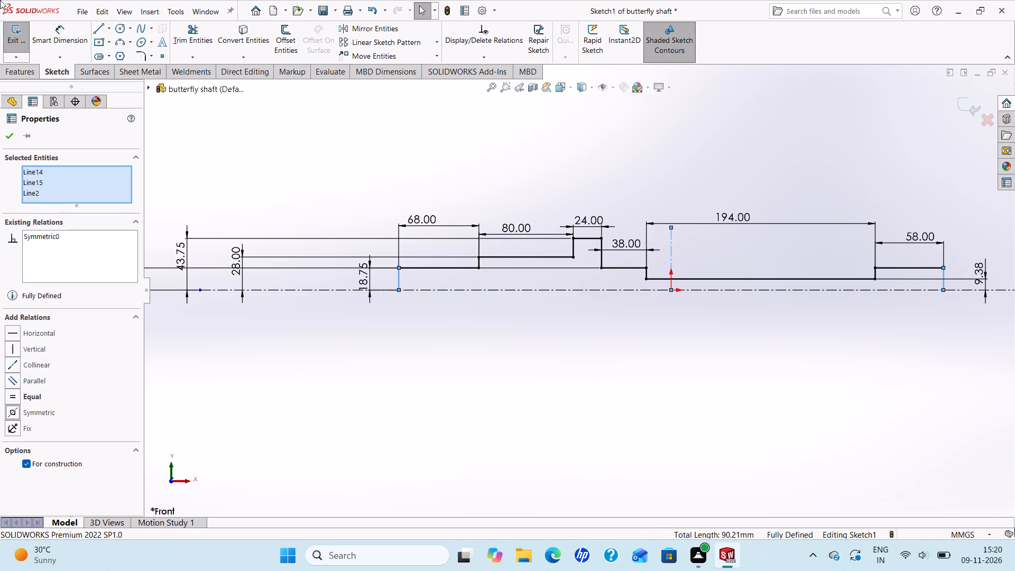
pyautogui.click(11, 136)
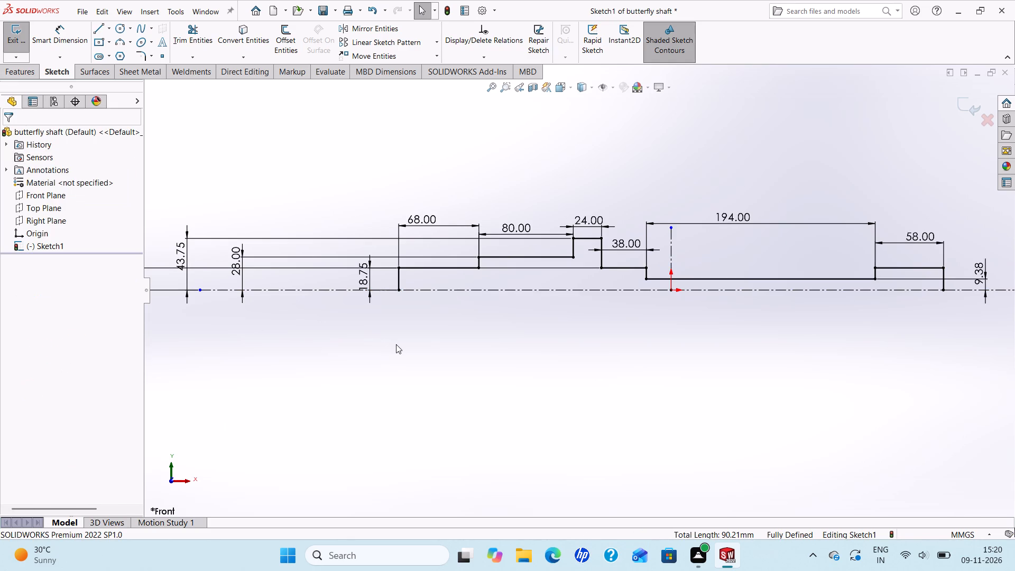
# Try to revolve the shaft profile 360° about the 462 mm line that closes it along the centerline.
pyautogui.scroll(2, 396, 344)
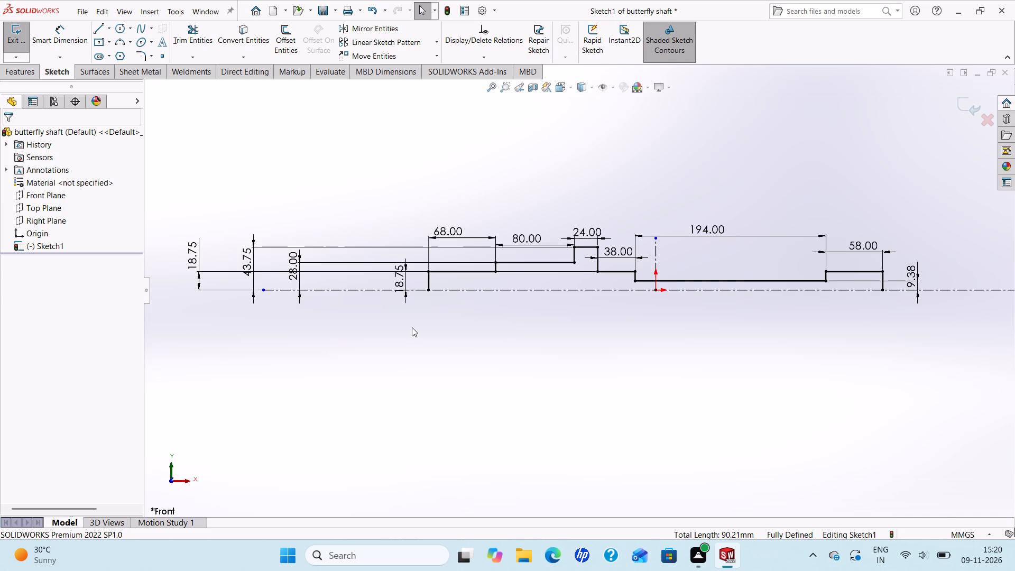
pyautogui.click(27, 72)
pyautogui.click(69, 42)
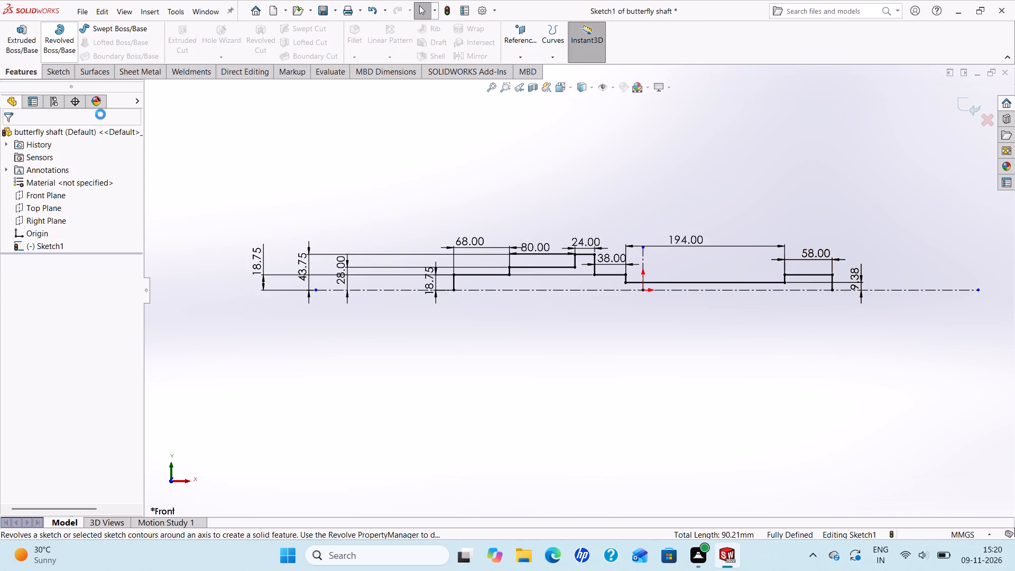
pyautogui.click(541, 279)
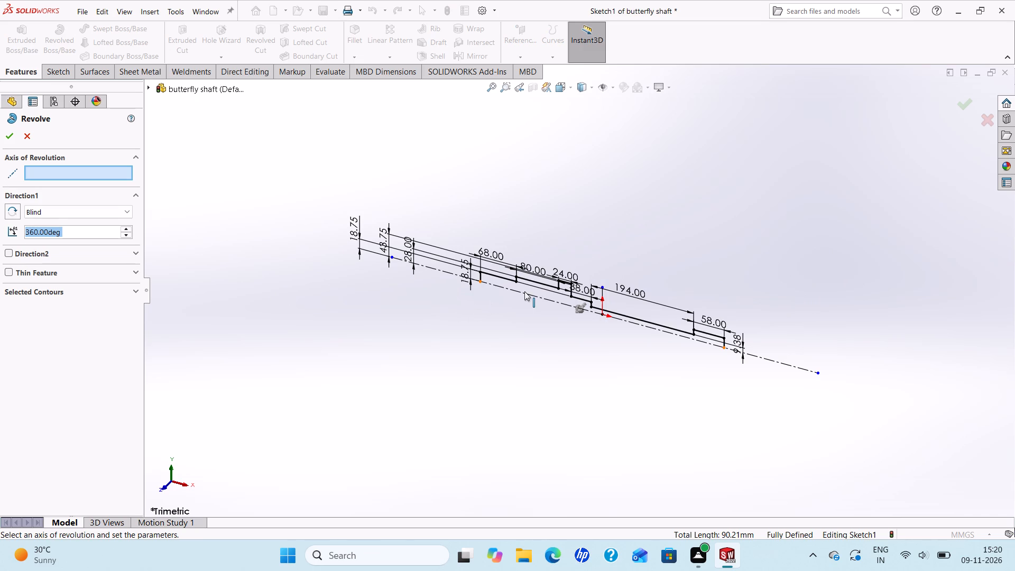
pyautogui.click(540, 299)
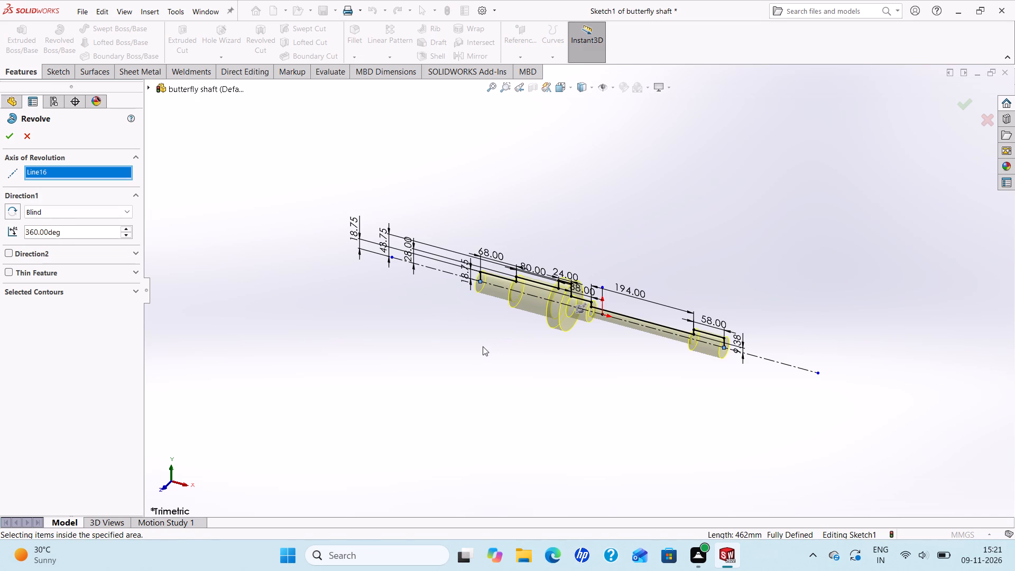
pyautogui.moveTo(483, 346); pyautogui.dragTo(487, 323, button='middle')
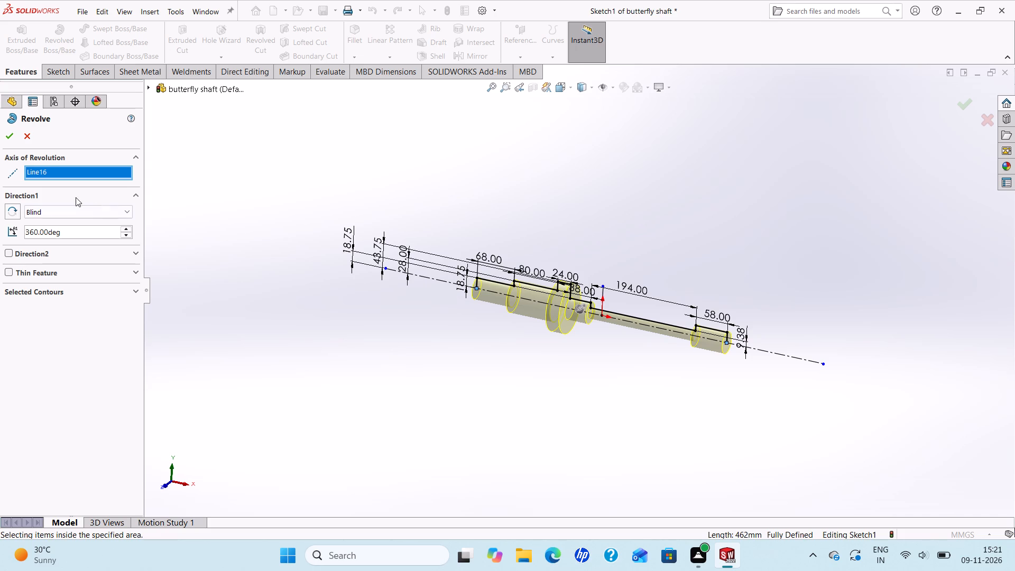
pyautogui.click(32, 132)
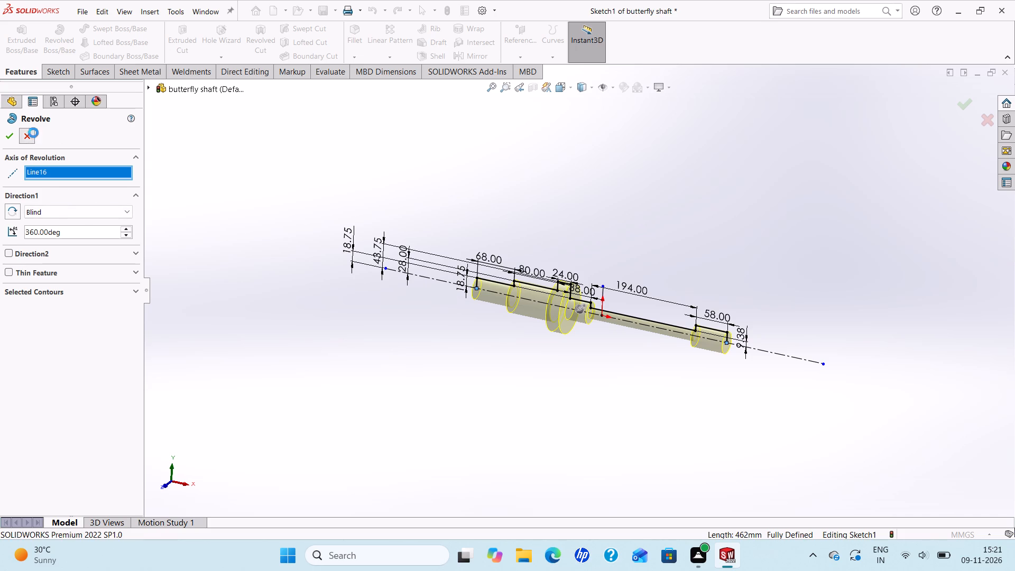
# Orient the view normal to Sketch1.
pyautogui.scroll(1, 399, 407)
pyautogui.moveTo(401, 407); pyautogui.dragTo(478, 305, button='middle')
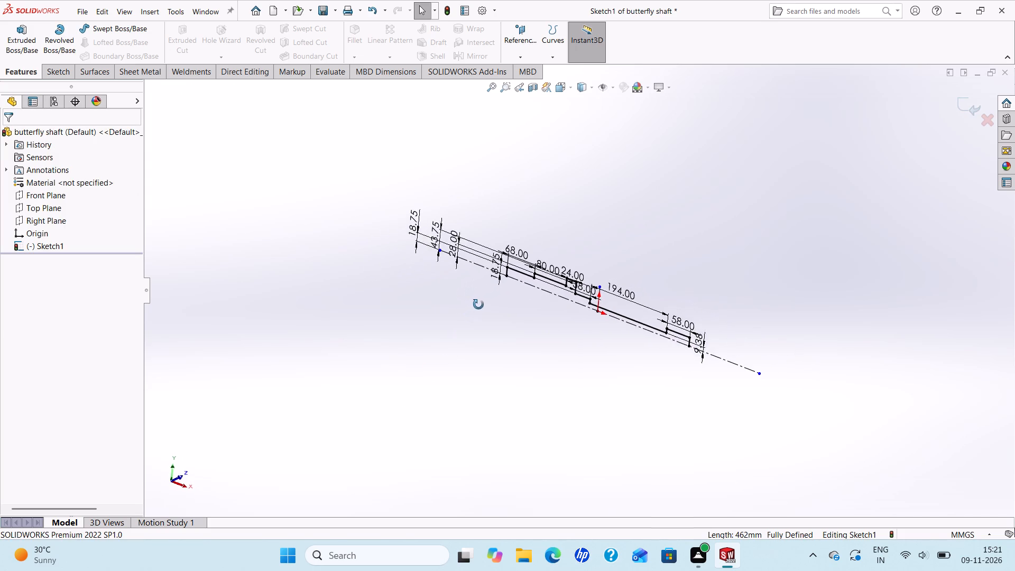
pyautogui.moveTo(478, 305); pyautogui.dragTo(489, 309, button='middle')
pyautogui.scroll(1, 589, 355)
pyautogui.moveTo(593, 355); pyautogui.dragTo(607, 338, button='middle')
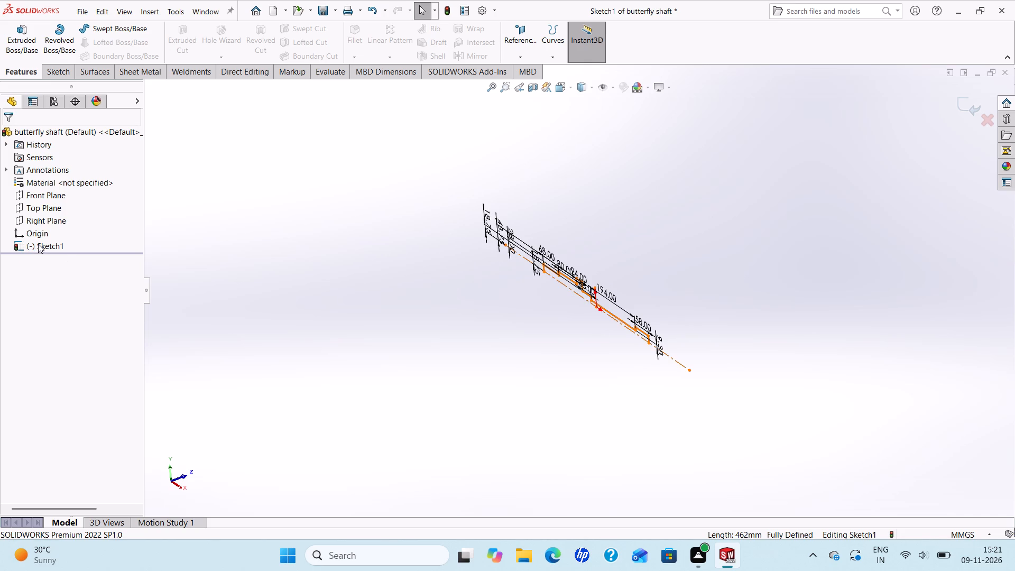
pyautogui.rightClick(38, 244)
pyautogui.click(61, 230)
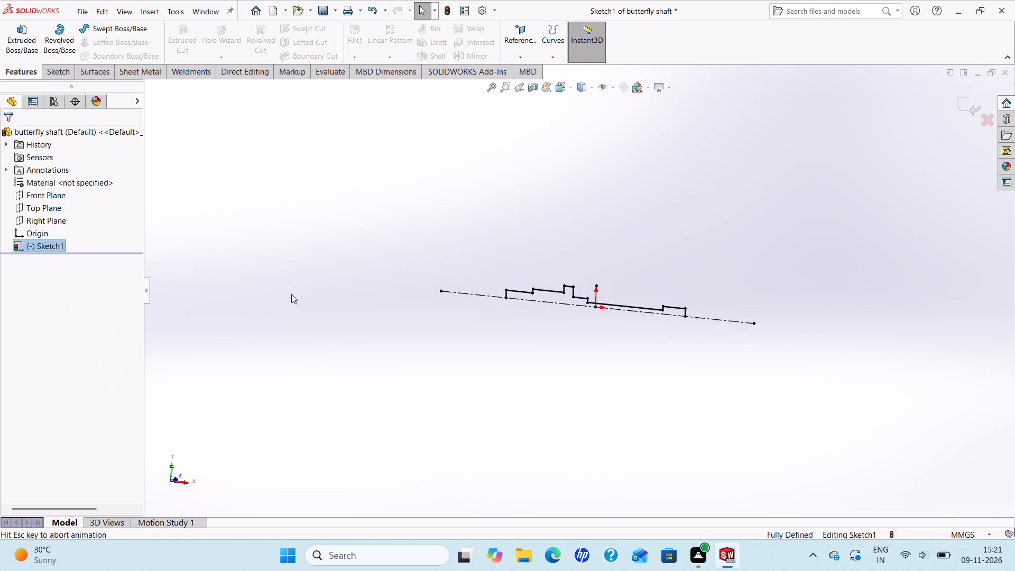
# Delete the 194 mm and 58 mm length dimensions from the shaft profile.
pyautogui.scroll(-3, 633, 306)
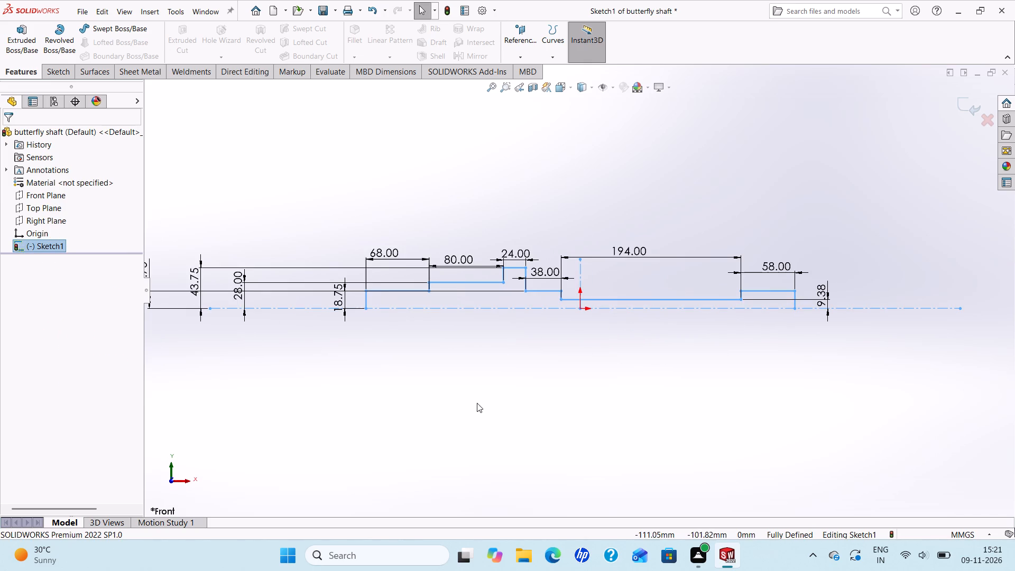
pyautogui.press('Escape')
pyautogui.scroll(1, 511, 391)
pyautogui.scroll(-1, 516, 391)
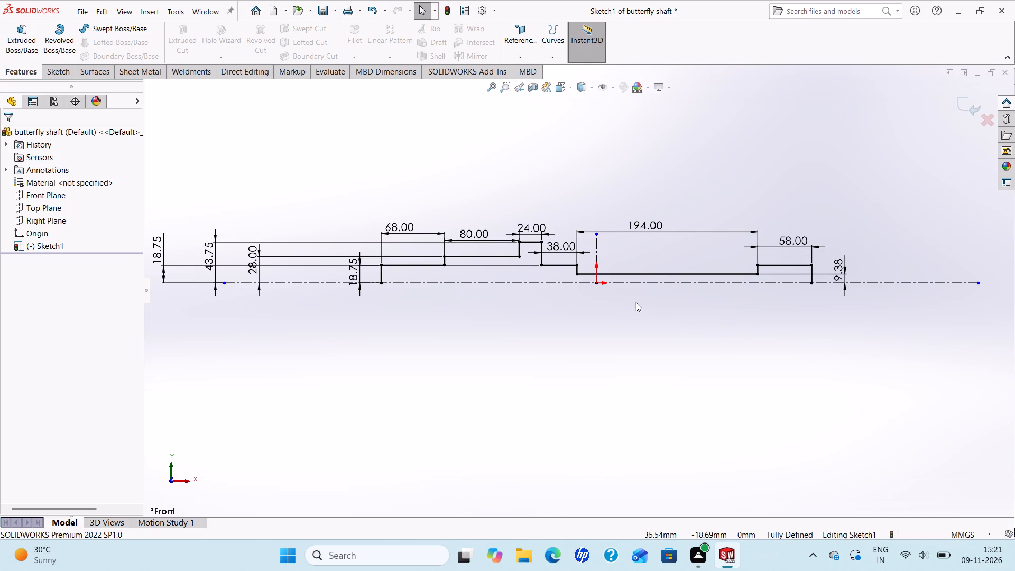
pyautogui.click(672, 231)
pyautogui.press('Delete')
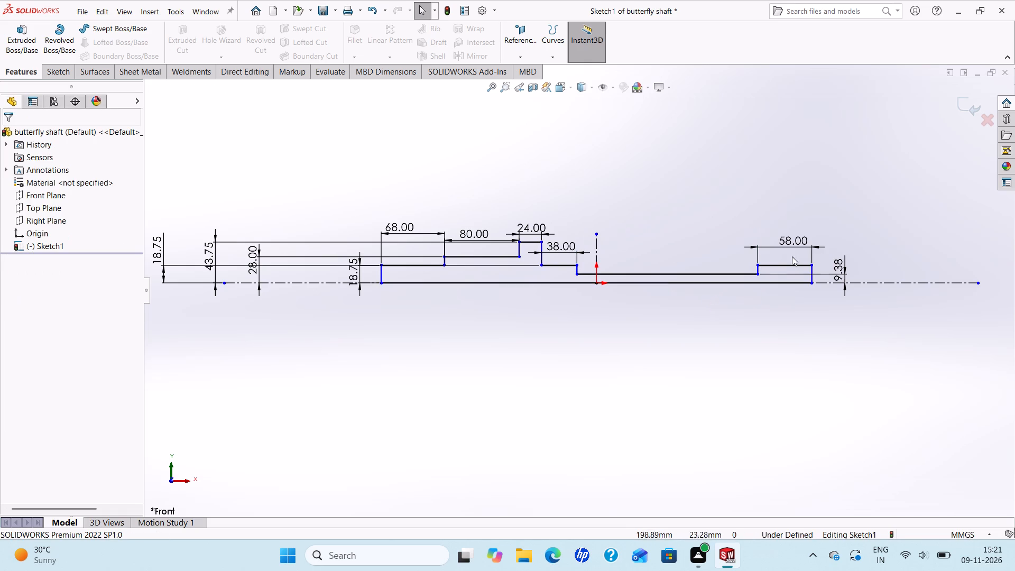
pyautogui.click(806, 239)
pyautogui.press('Delete')
# Delete the profile lines of the 58 mm end section and the long 194 mm section beside it.
pyautogui.click(782, 264)
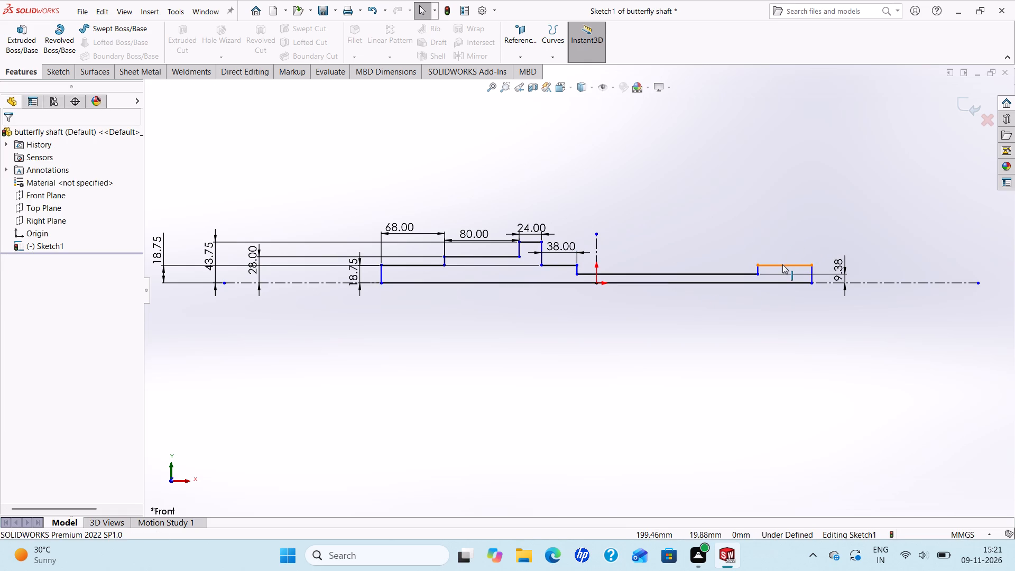
pyautogui.press('Delete')
pyautogui.click(812, 277)
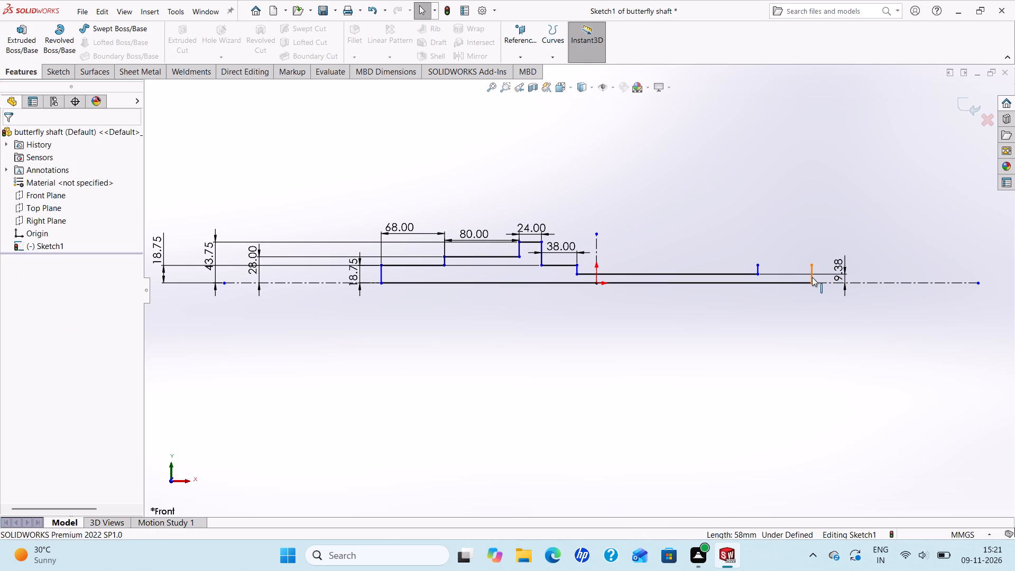
pyautogui.press('Delete')
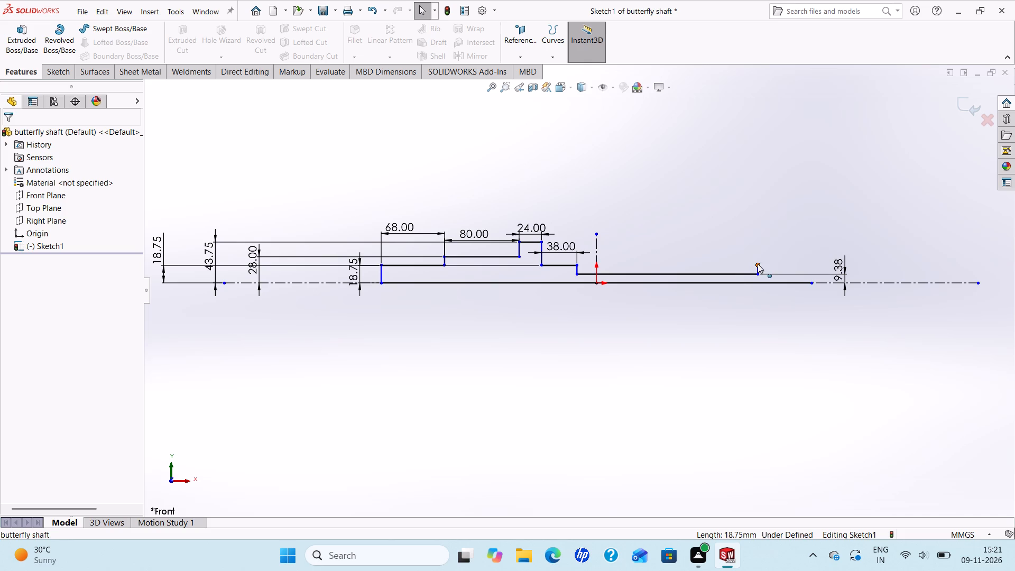
pyautogui.scroll(-2, 755, 273)
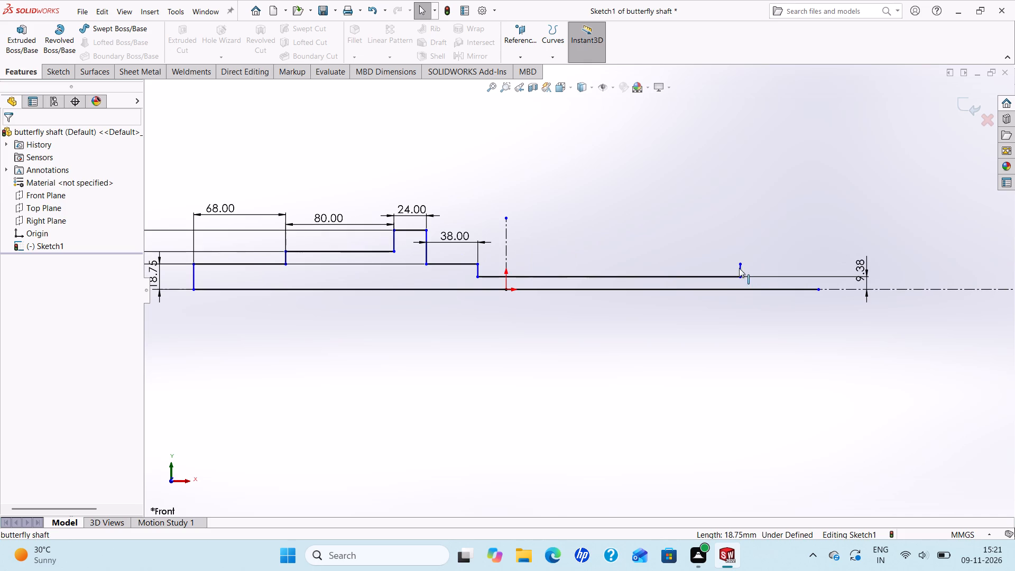
pyautogui.click(740, 271)
pyautogui.press('Delete')
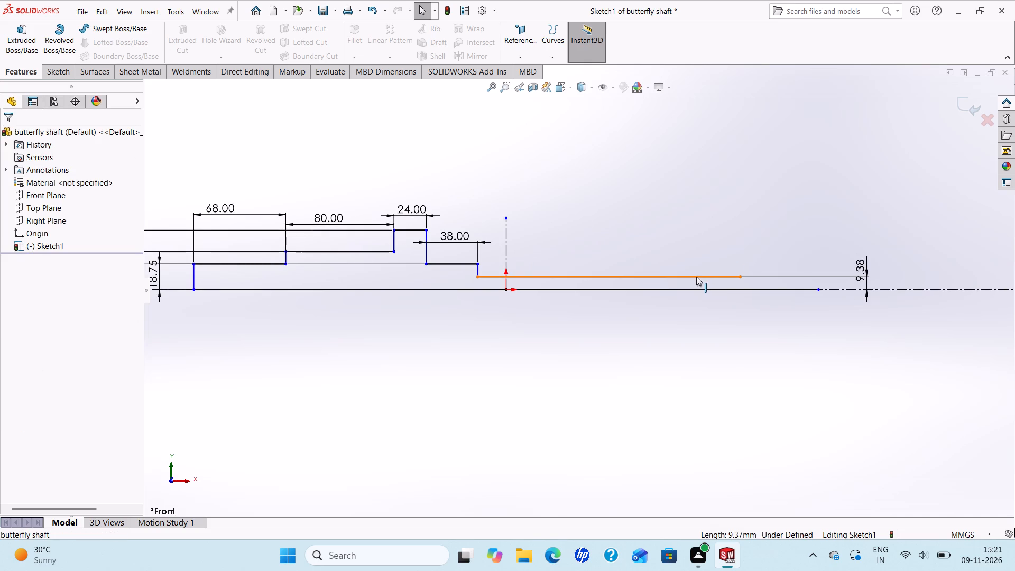
pyautogui.click(696, 277)
pyautogui.press('Delete')
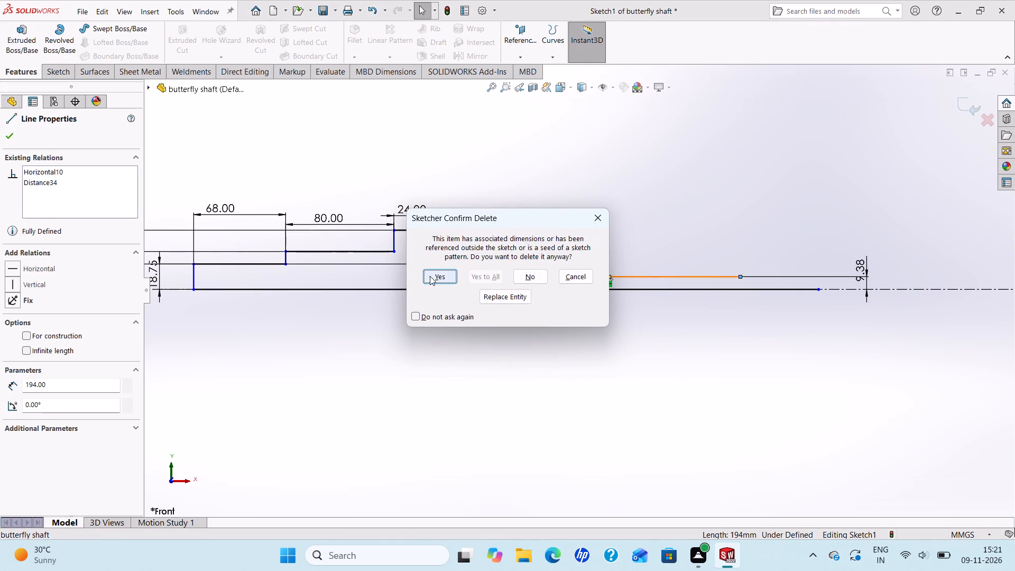
pyautogui.click(437, 276)
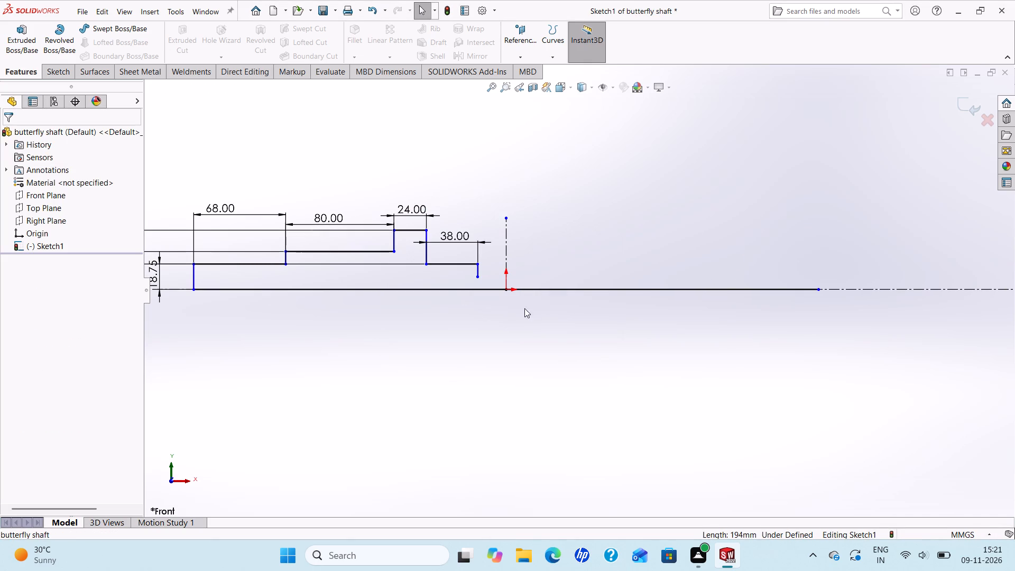
# Draw a vertical line about 18.75 mm long from the free end of the 38 mm section down to the profile's base line.
pyautogui.scroll(2, 562, 291)
pyautogui.scroll(-1, 562, 291)
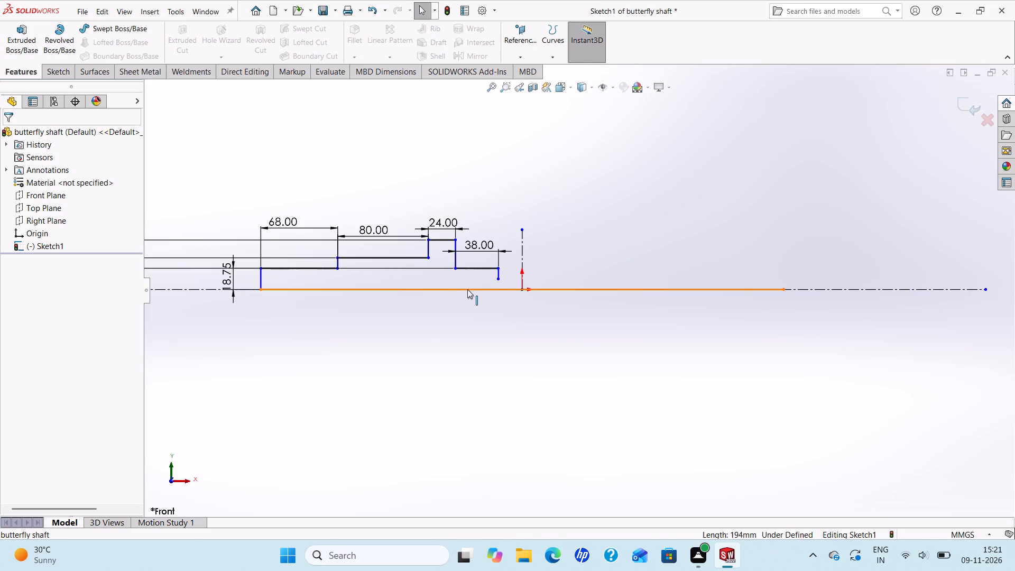
pyautogui.click(58, 69)
pyautogui.click(98, 29)
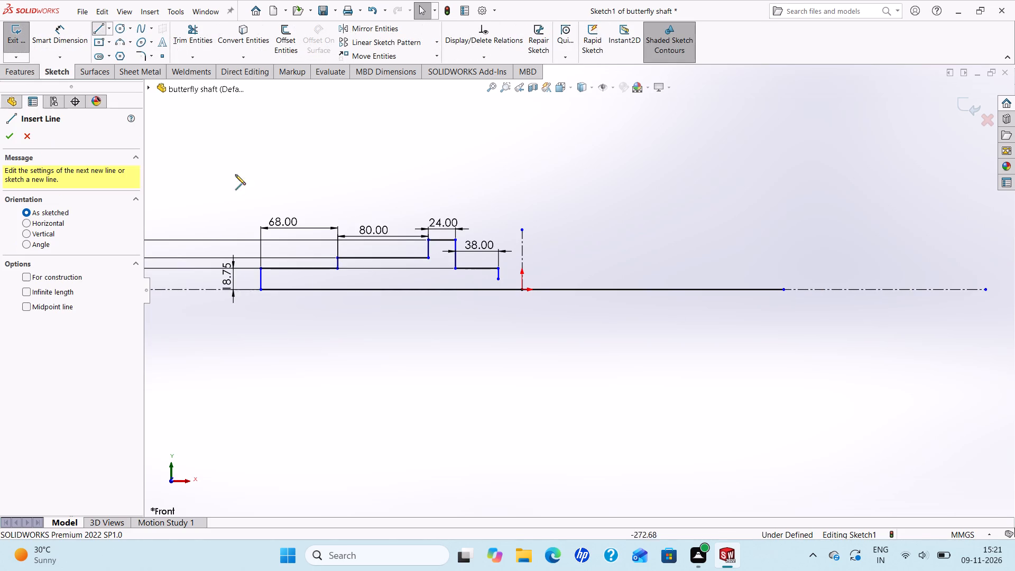
pyautogui.scroll(-4, 524, 299)
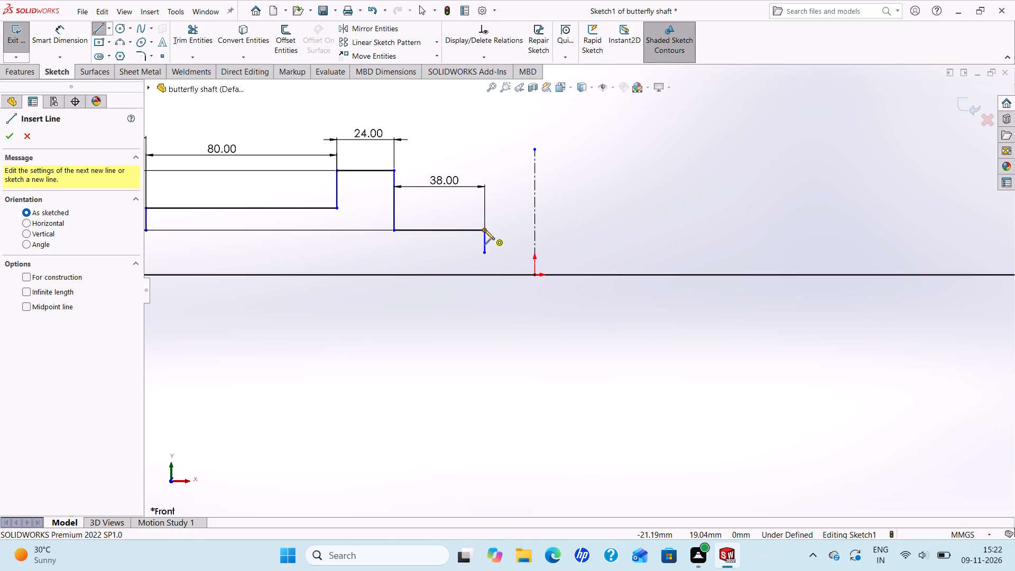
pyautogui.click(484, 229)
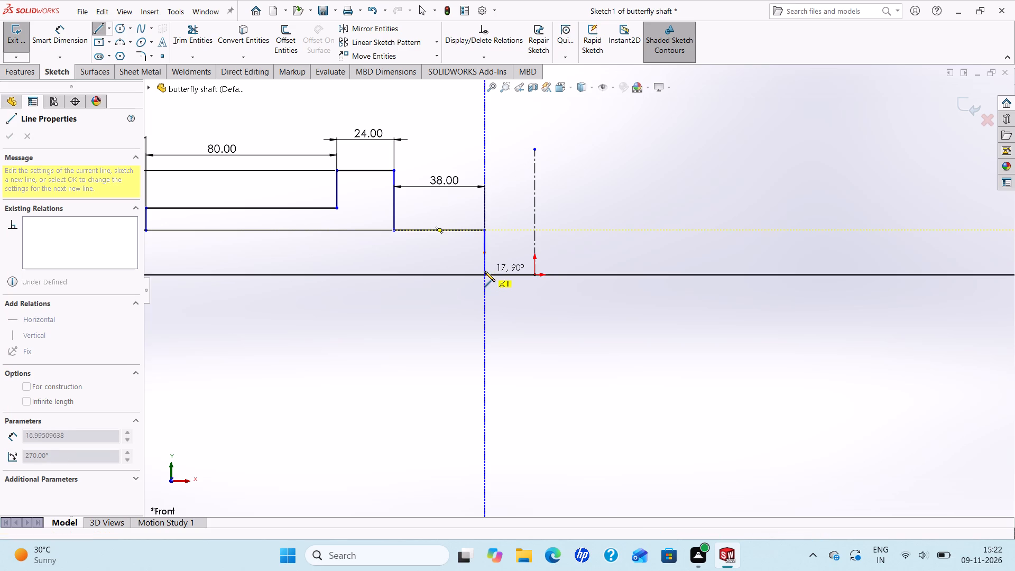
pyautogui.click(484, 274)
pyautogui.rightClick(484, 275)
pyautogui.click(505, 281)
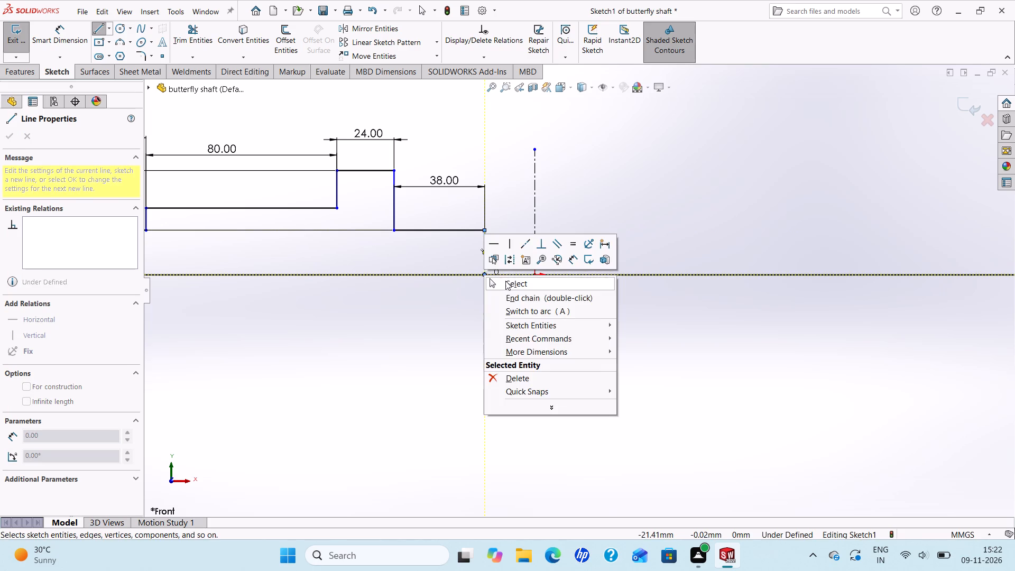
# Delete the short vertical line that overlaps the new end line of the 38 mm section.
pyautogui.click(486, 245)
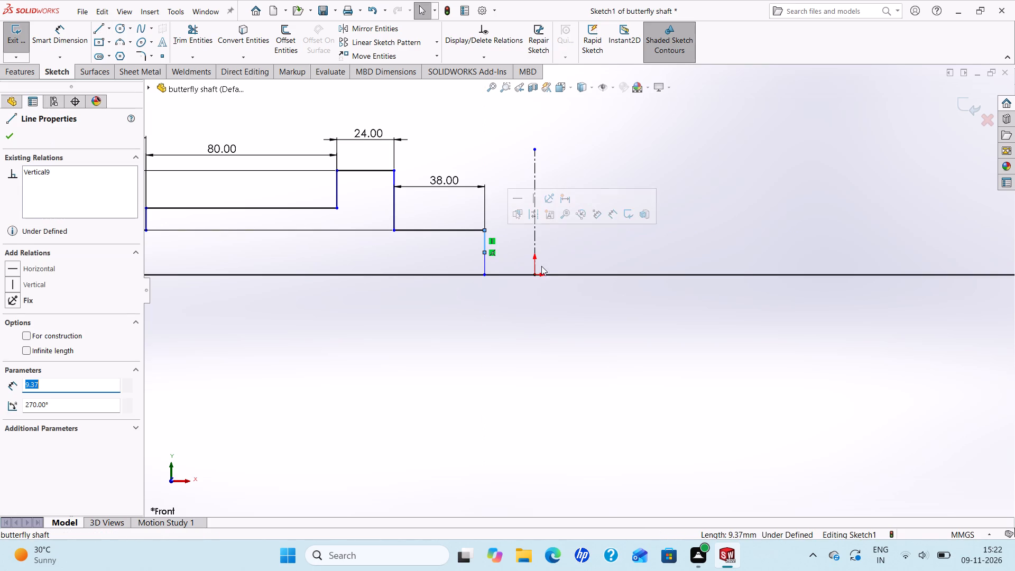
pyautogui.press('Delete')
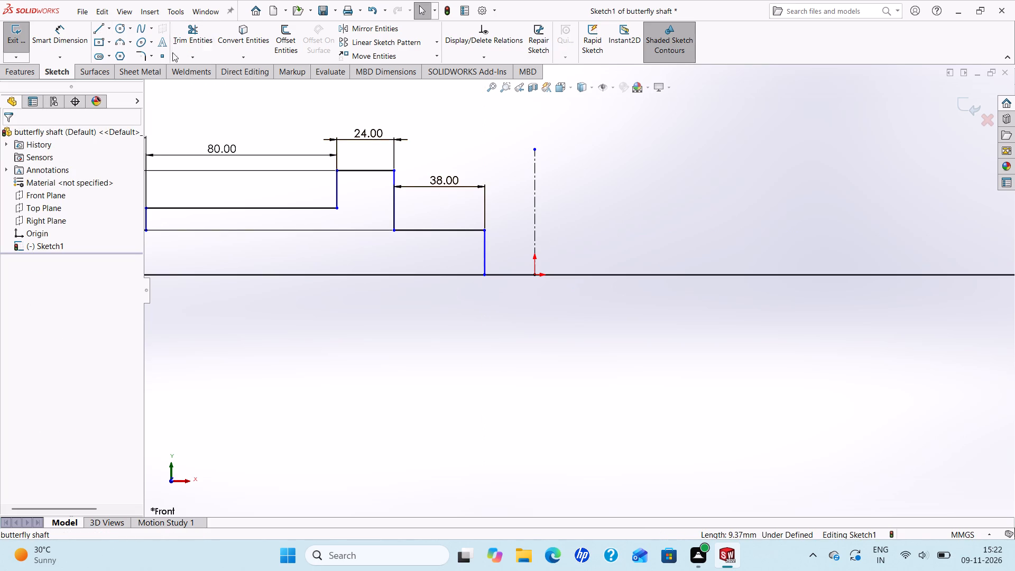
# Trim the profile's base line beyond the new vertical end line so the outline closes at the 38 mm section.
pyautogui.click(189, 37)
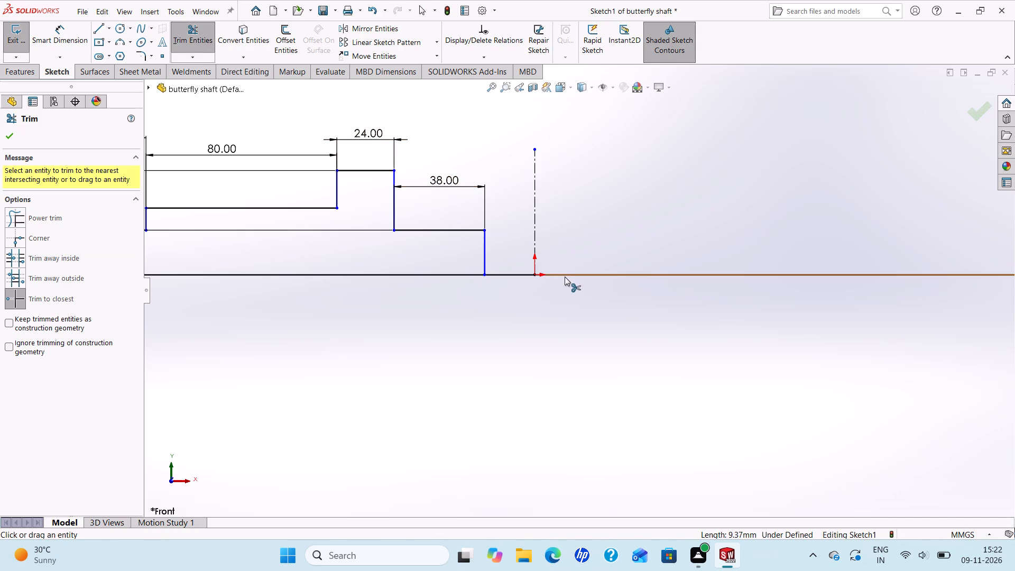
pyautogui.click(565, 277)
pyautogui.scroll(5, 521, 290)
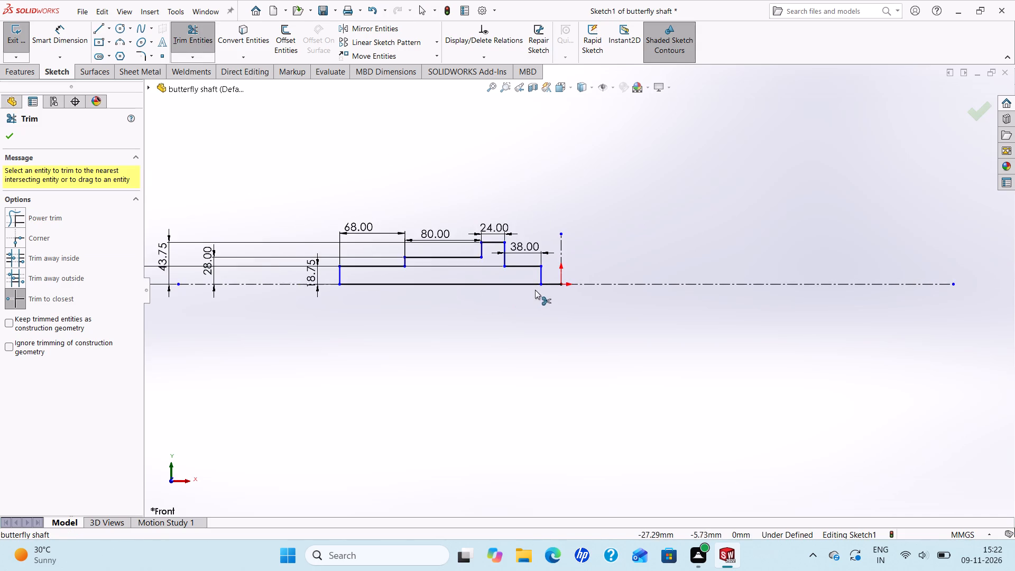
pyautogui.scroll(-2, 538, 287)
pyautogui.click(559, 284)
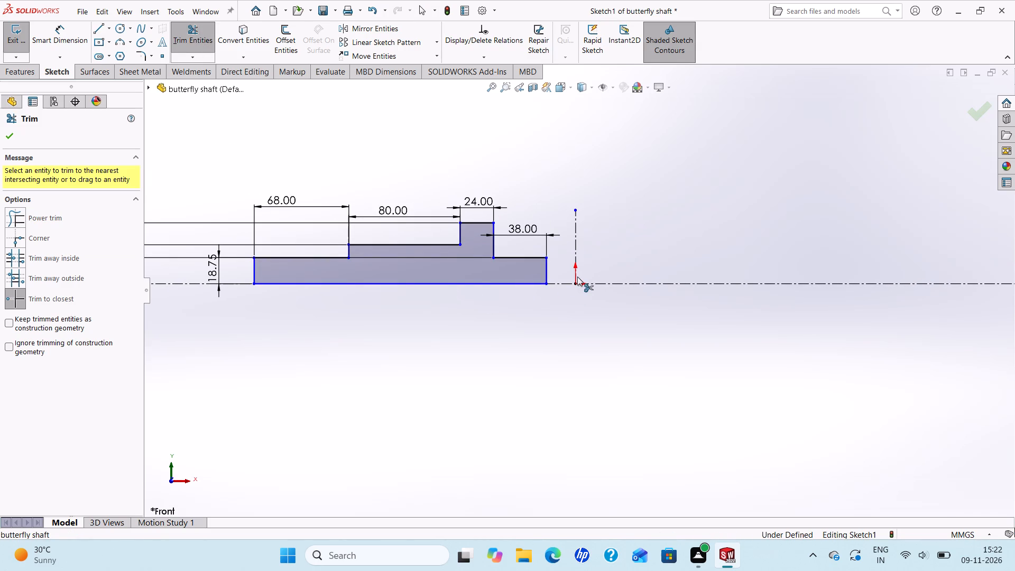
pyautogui.click(9, 134)
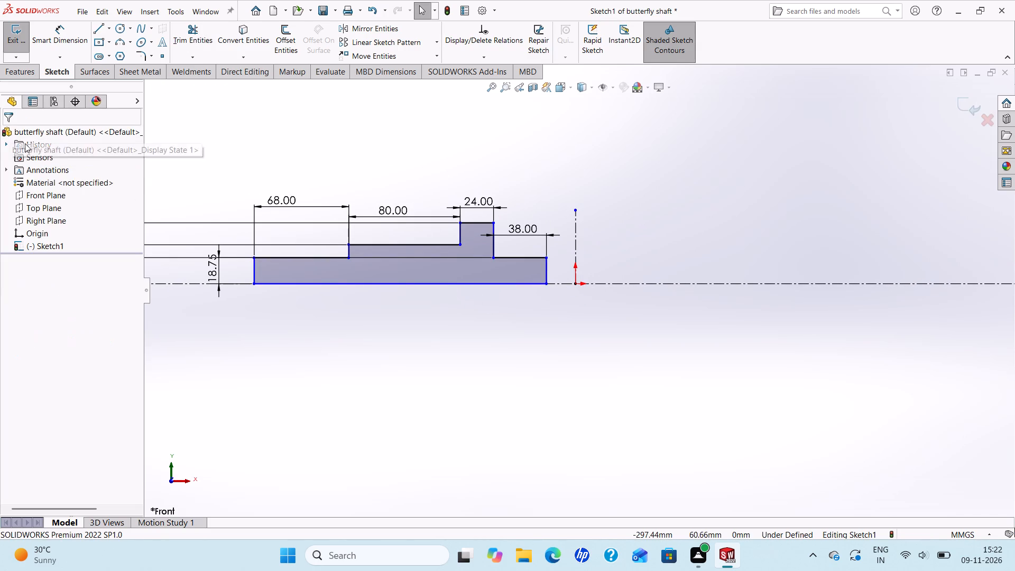
# Dimension the new vertical end line of the 38 mm section as 18.75 mm.
pyautogui.click(49, 35)
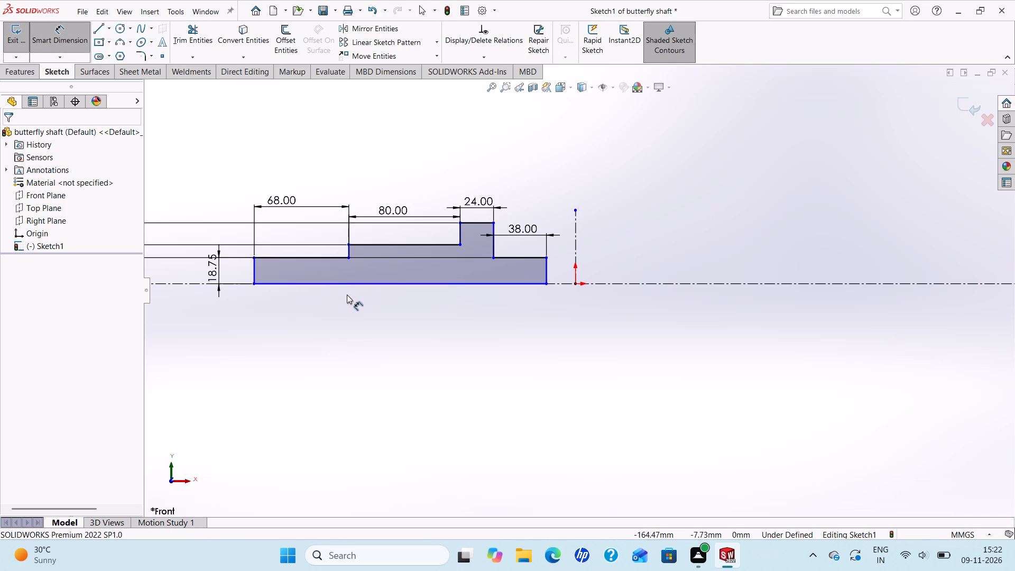
pyautogui.click(546, 268)
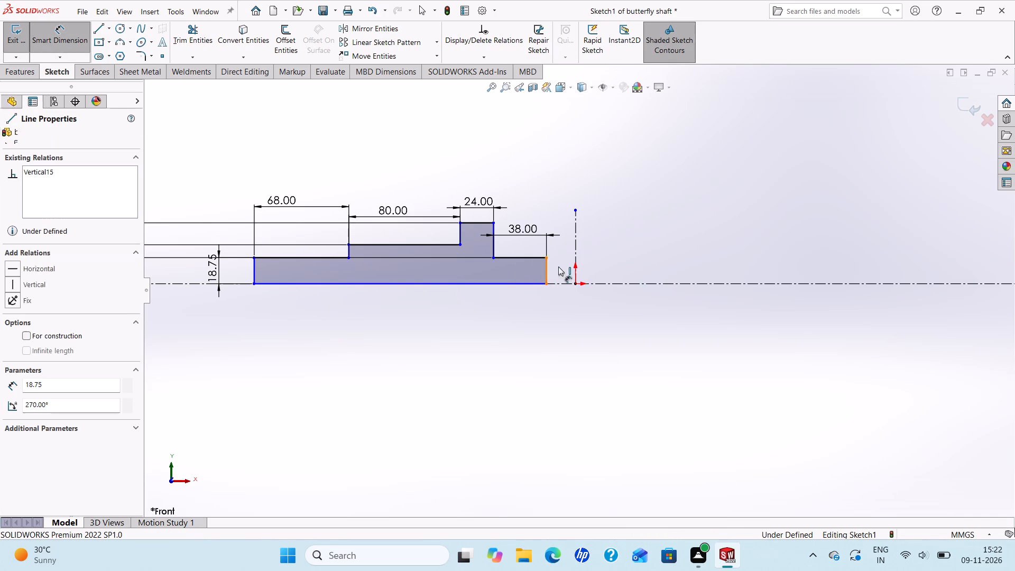
pyautogui.click(606, 264)
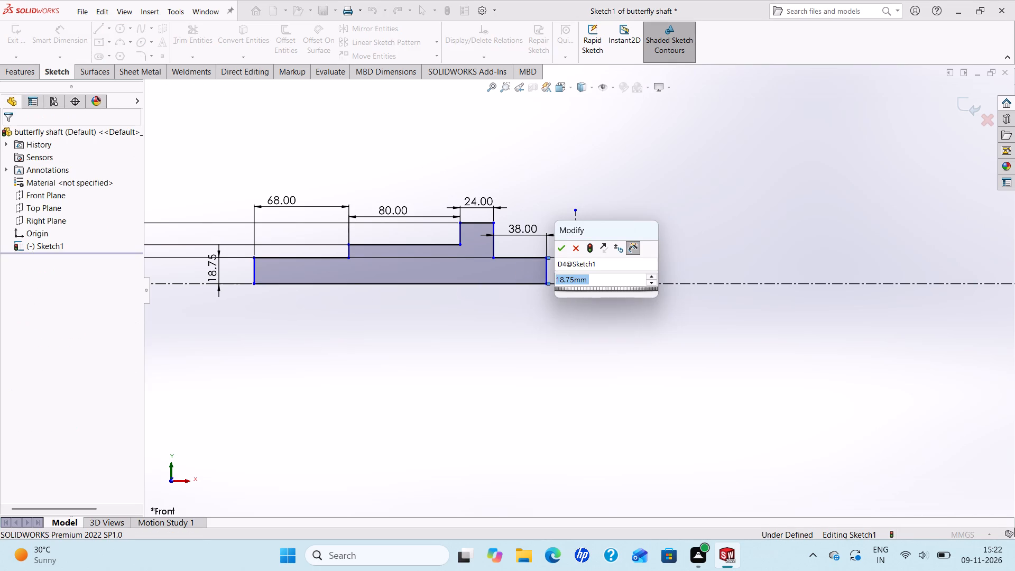
pyautogui.click(563, 246)
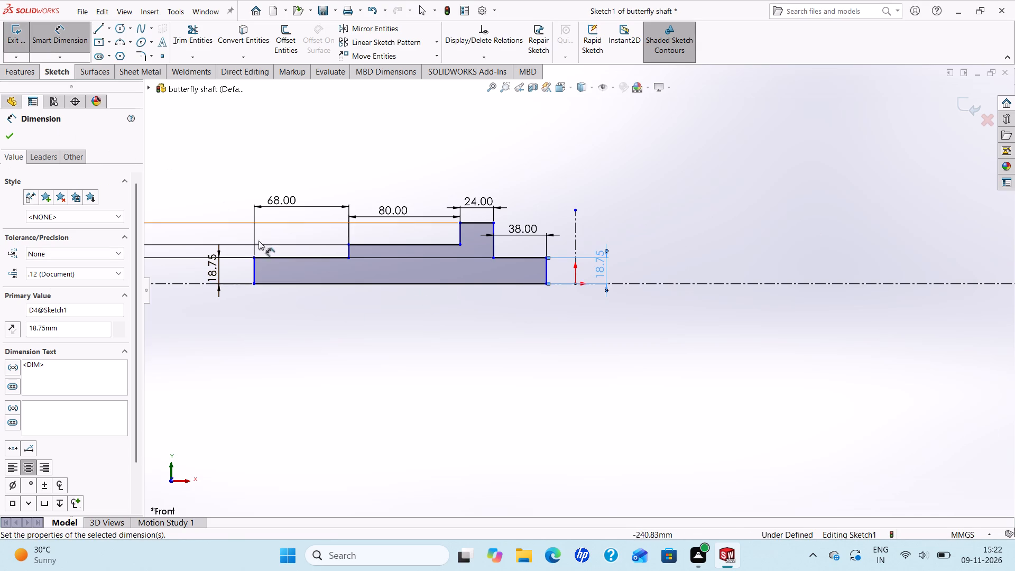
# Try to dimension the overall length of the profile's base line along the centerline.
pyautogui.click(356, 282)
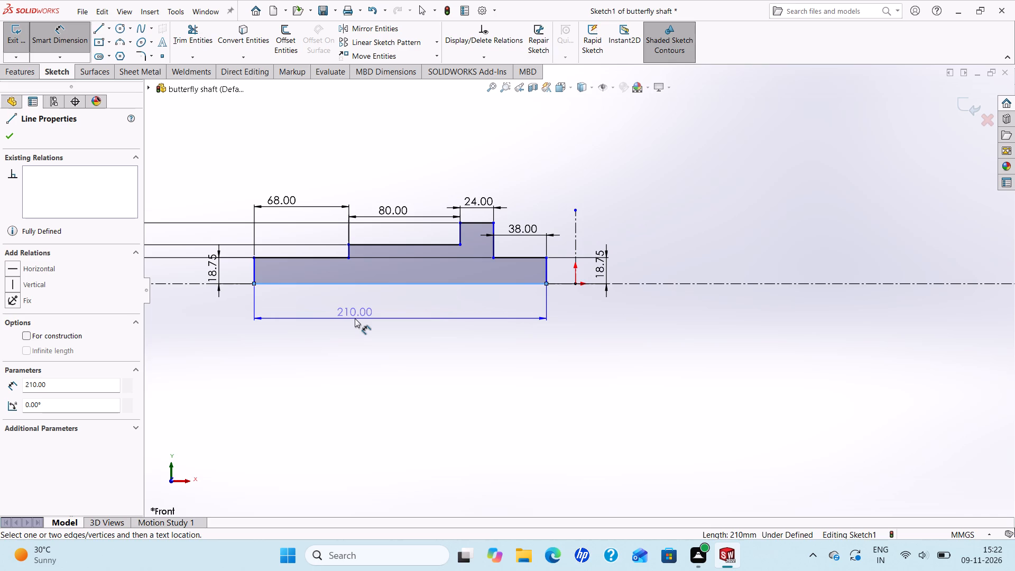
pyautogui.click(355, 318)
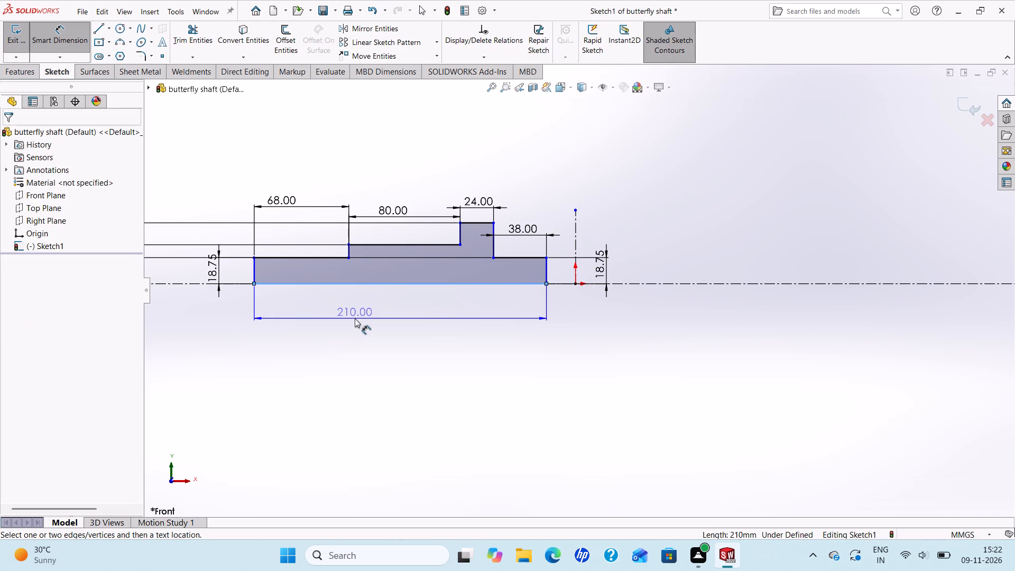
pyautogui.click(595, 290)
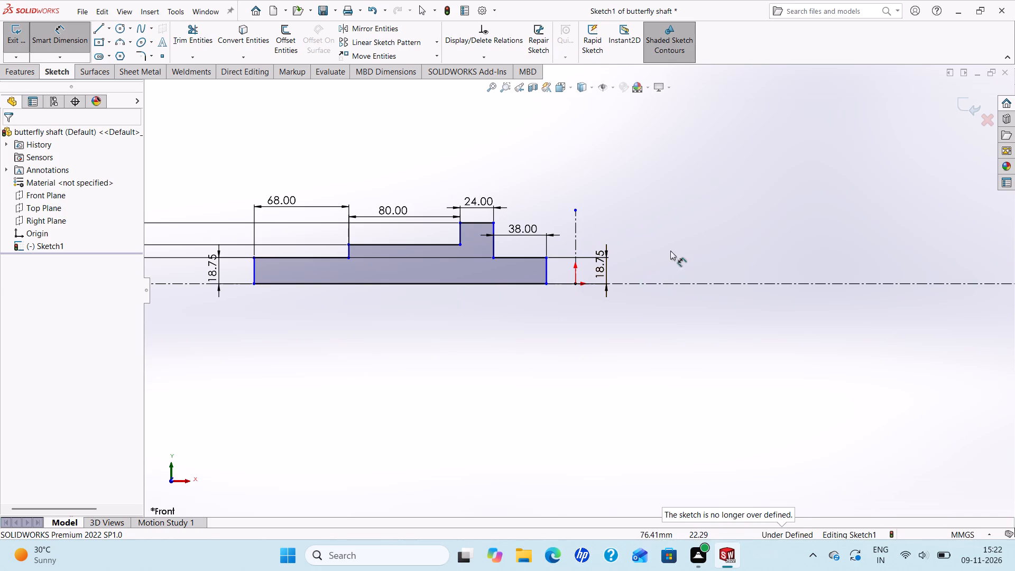
# Revolve the shortened profile 360° about its base line along the centerline.
pyautogui.click(22, 75)
pyautogui.click(57, 35)
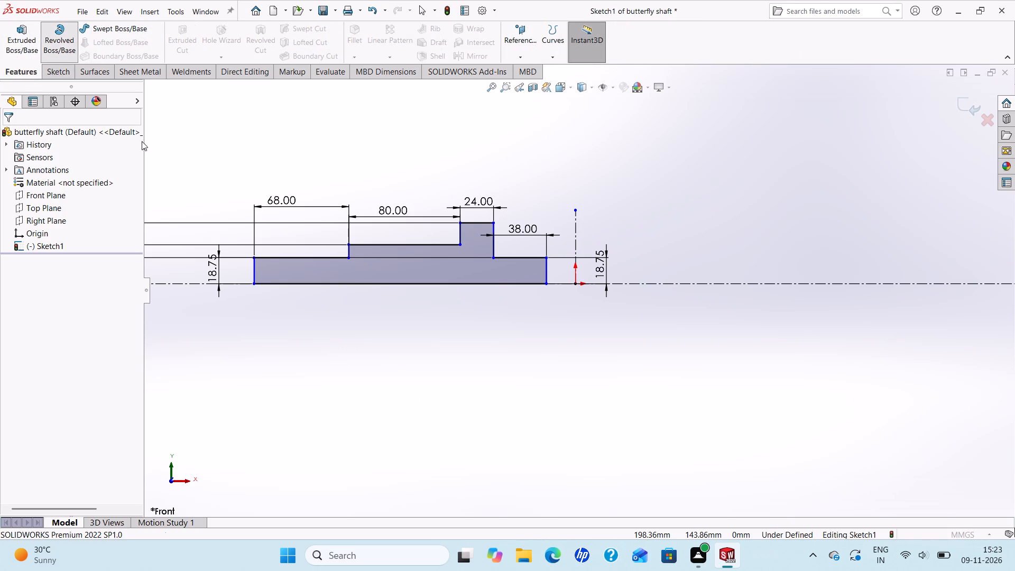
pyautogui.click(508, 286)
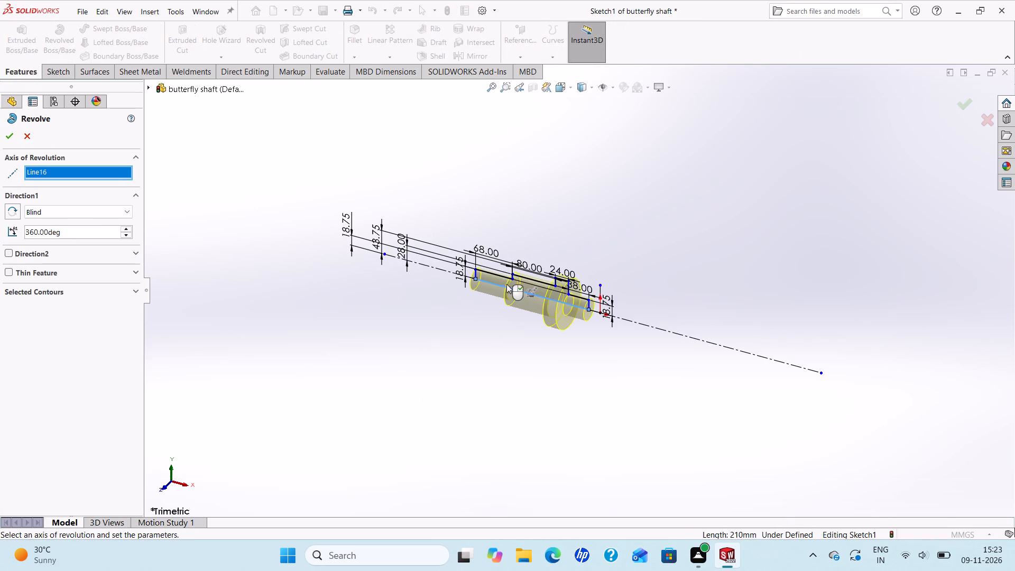
pyautogui.click(11, 137)
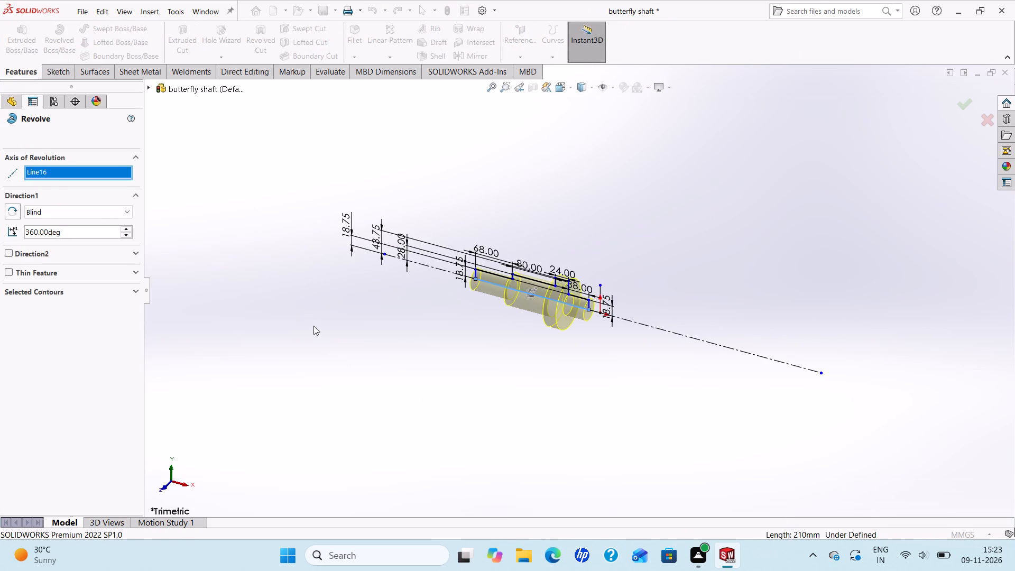
pyautogui.press('Escape')
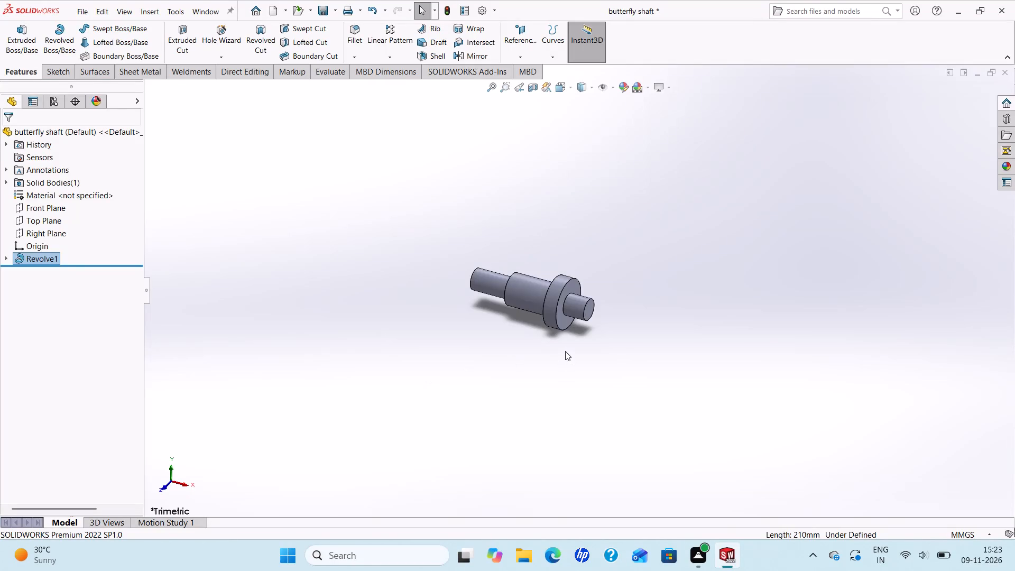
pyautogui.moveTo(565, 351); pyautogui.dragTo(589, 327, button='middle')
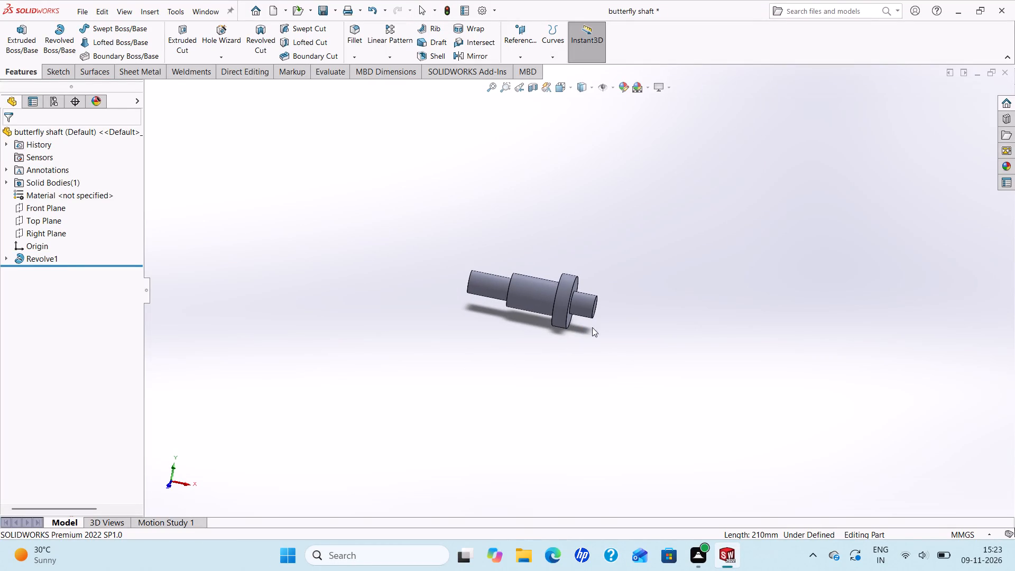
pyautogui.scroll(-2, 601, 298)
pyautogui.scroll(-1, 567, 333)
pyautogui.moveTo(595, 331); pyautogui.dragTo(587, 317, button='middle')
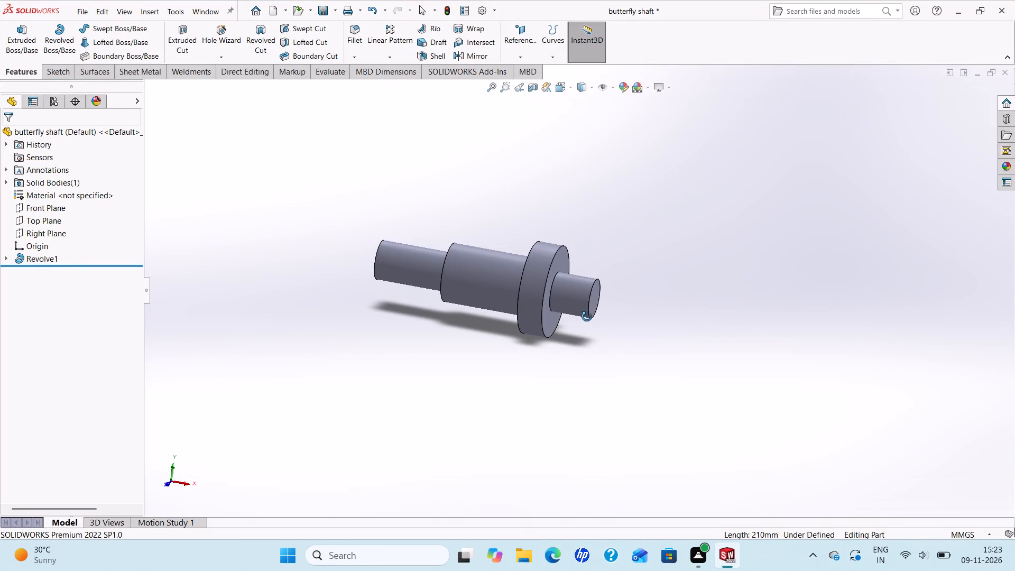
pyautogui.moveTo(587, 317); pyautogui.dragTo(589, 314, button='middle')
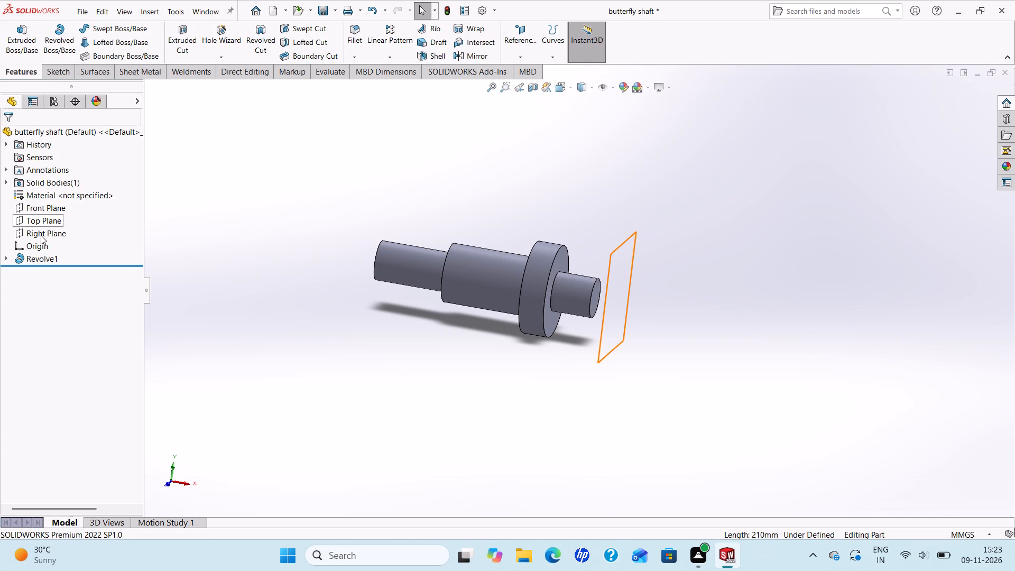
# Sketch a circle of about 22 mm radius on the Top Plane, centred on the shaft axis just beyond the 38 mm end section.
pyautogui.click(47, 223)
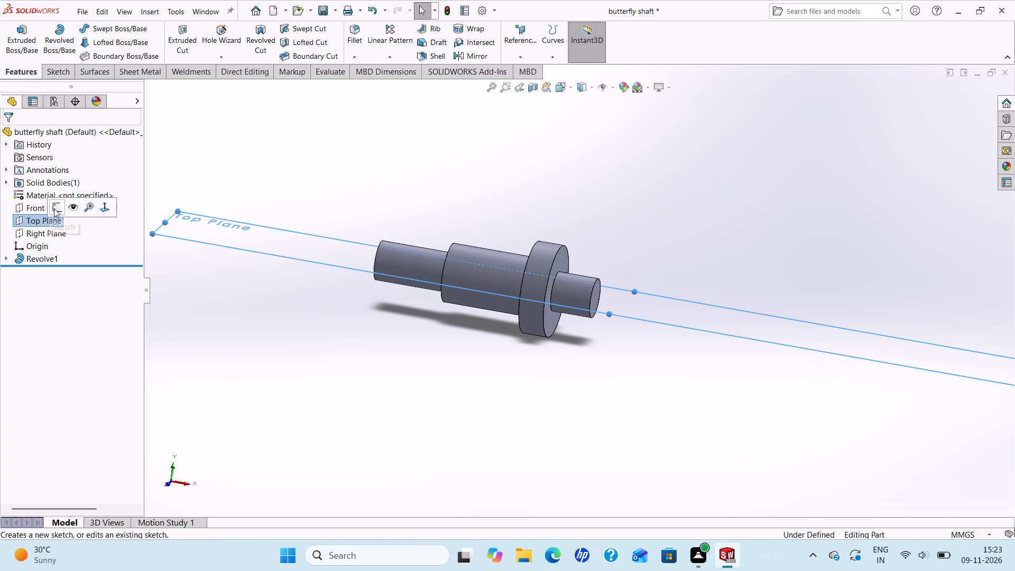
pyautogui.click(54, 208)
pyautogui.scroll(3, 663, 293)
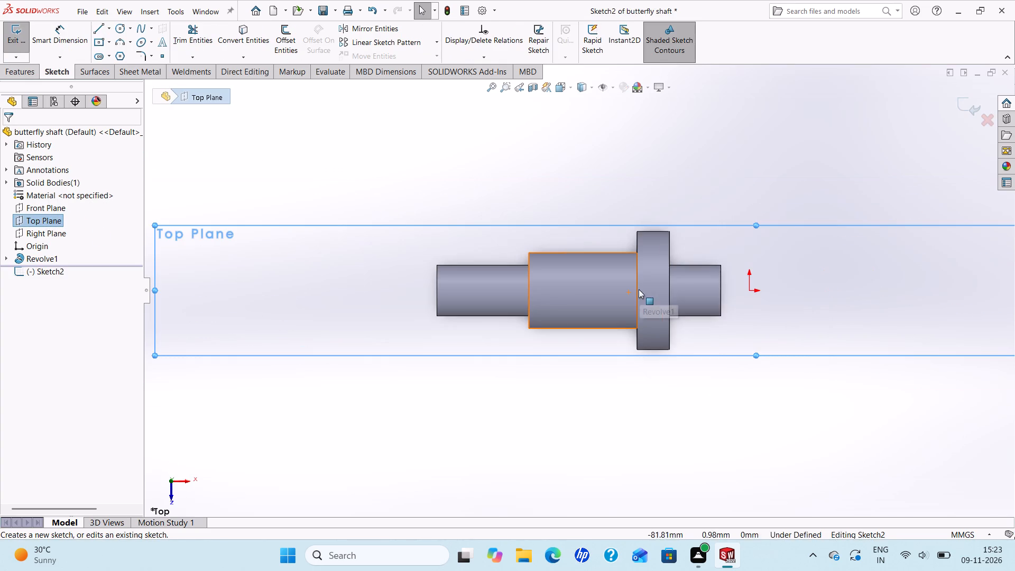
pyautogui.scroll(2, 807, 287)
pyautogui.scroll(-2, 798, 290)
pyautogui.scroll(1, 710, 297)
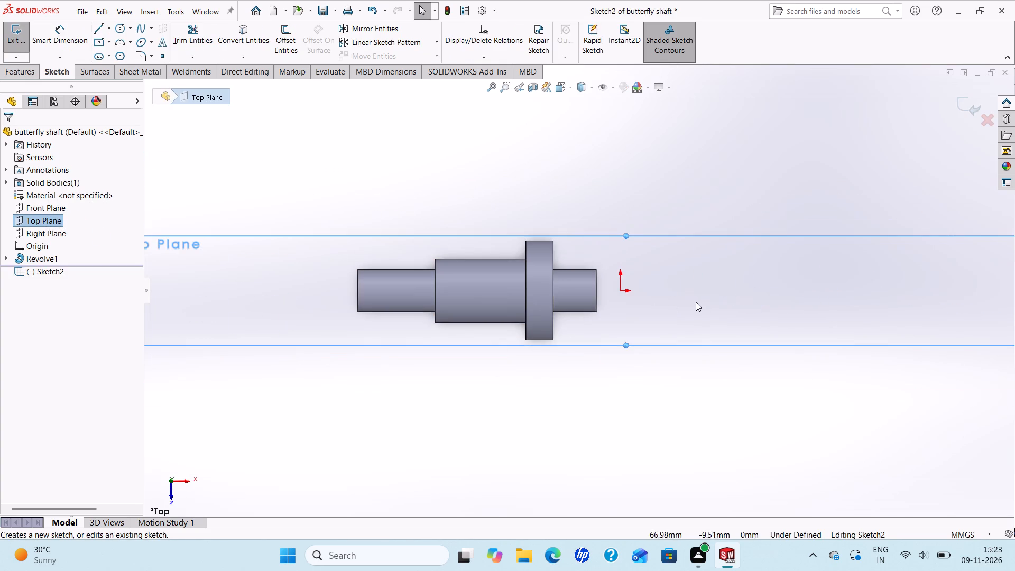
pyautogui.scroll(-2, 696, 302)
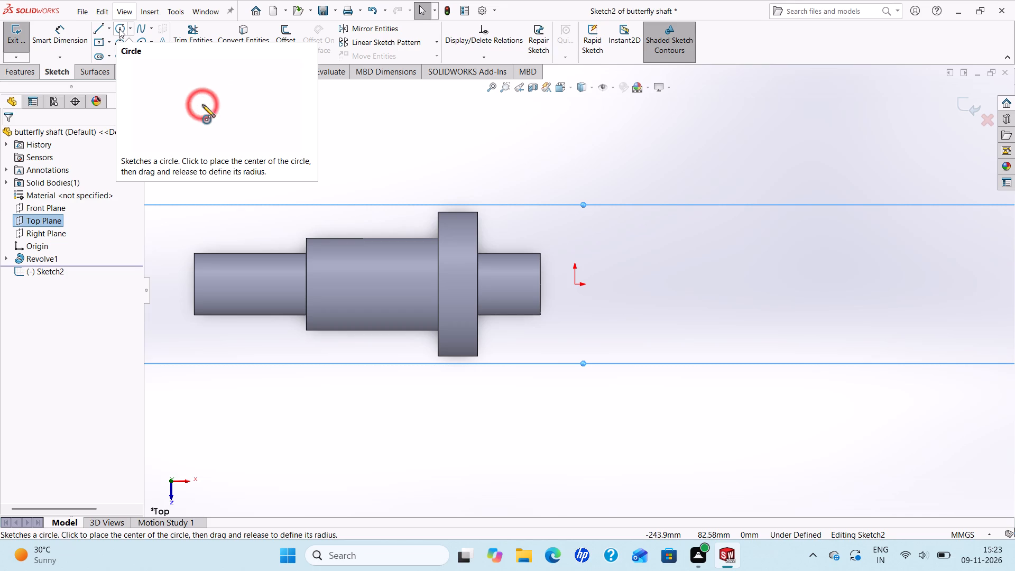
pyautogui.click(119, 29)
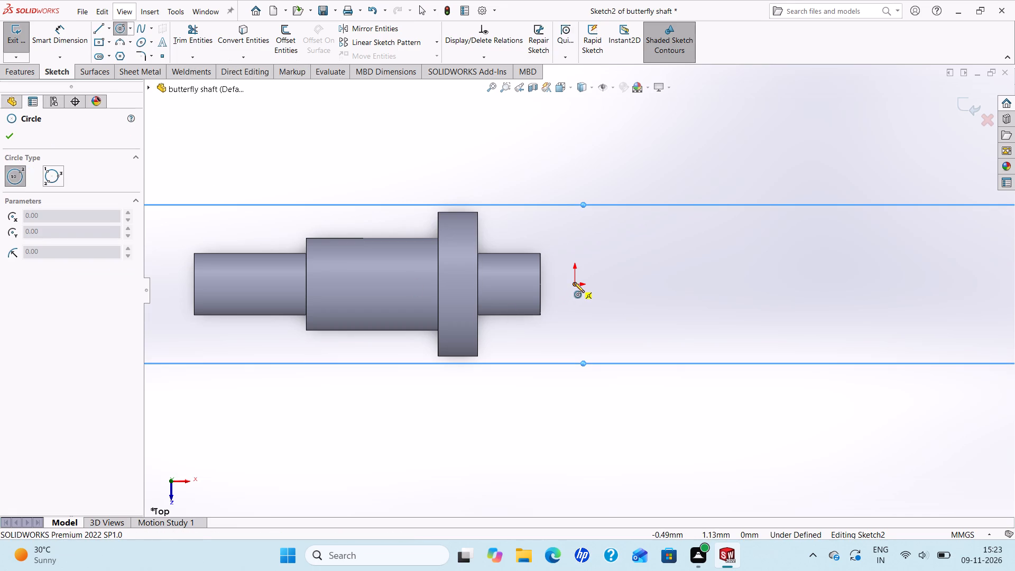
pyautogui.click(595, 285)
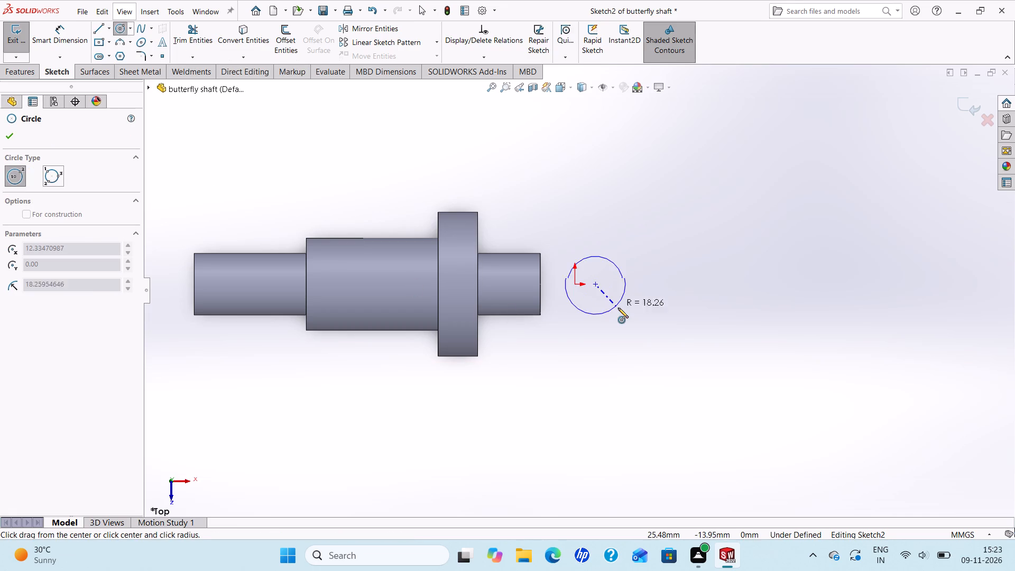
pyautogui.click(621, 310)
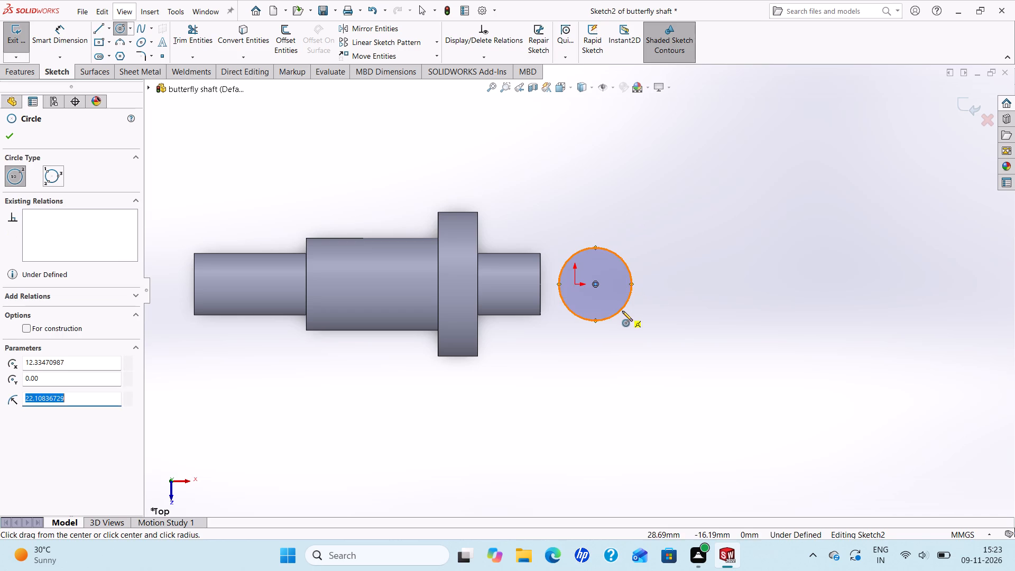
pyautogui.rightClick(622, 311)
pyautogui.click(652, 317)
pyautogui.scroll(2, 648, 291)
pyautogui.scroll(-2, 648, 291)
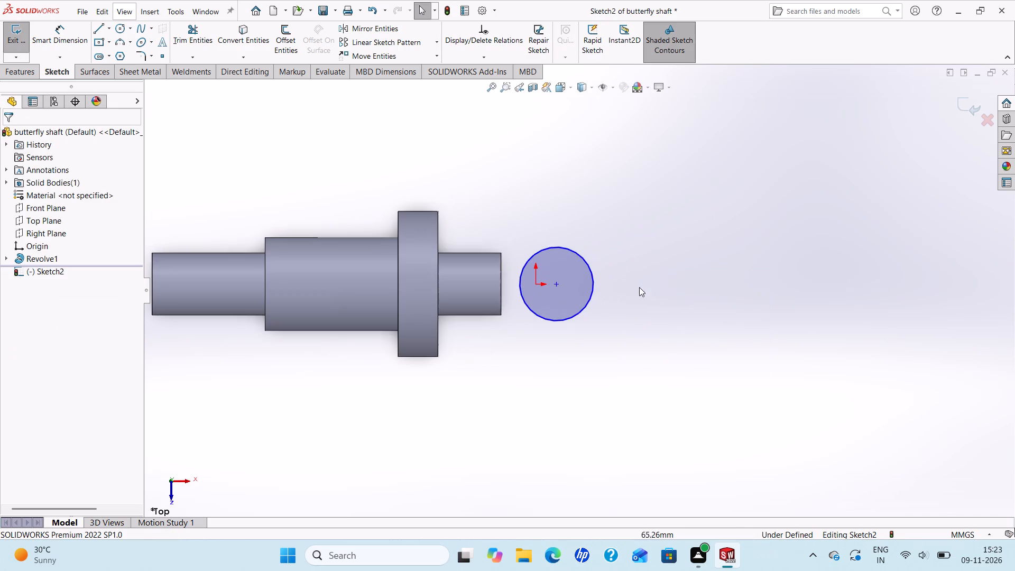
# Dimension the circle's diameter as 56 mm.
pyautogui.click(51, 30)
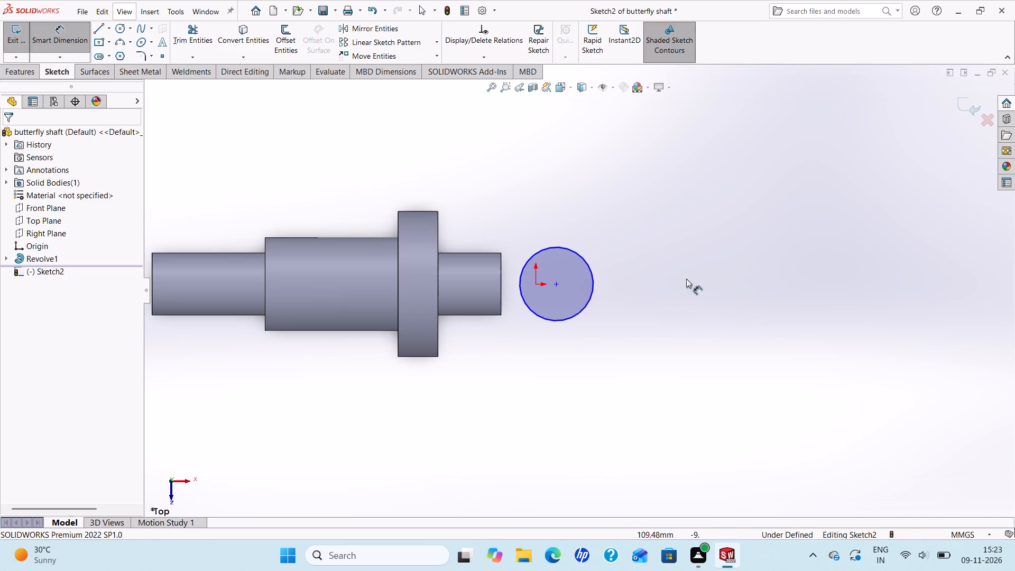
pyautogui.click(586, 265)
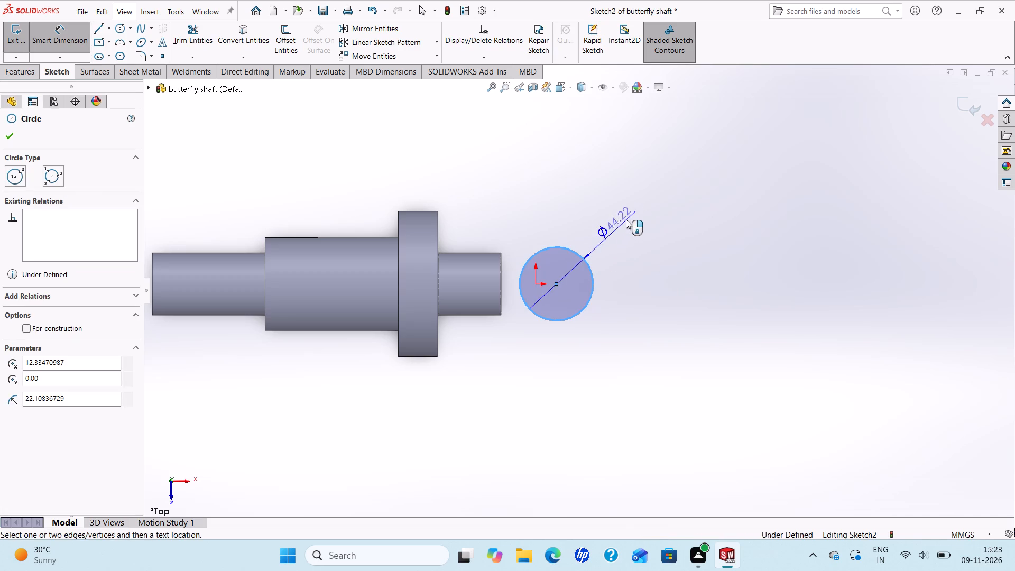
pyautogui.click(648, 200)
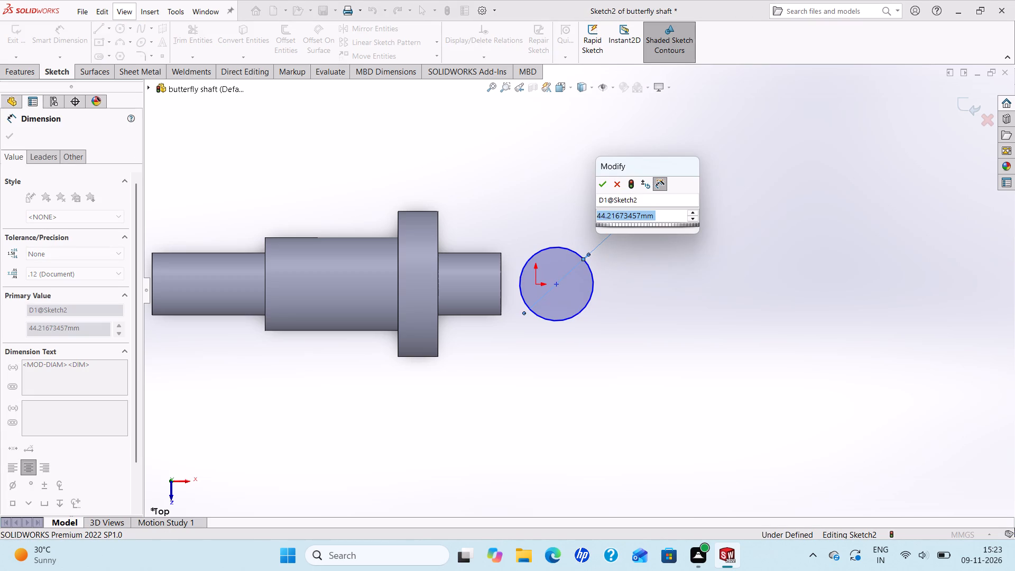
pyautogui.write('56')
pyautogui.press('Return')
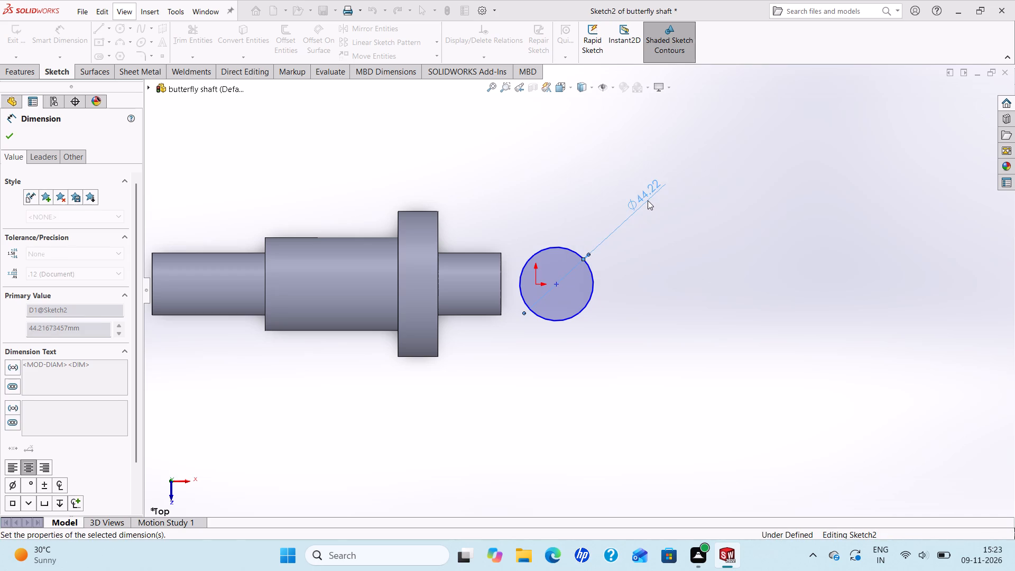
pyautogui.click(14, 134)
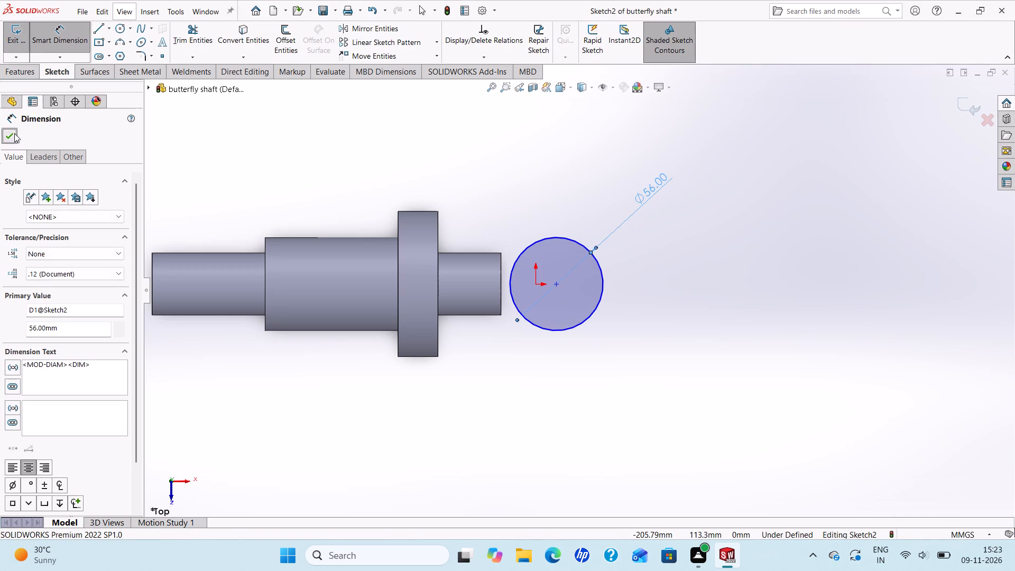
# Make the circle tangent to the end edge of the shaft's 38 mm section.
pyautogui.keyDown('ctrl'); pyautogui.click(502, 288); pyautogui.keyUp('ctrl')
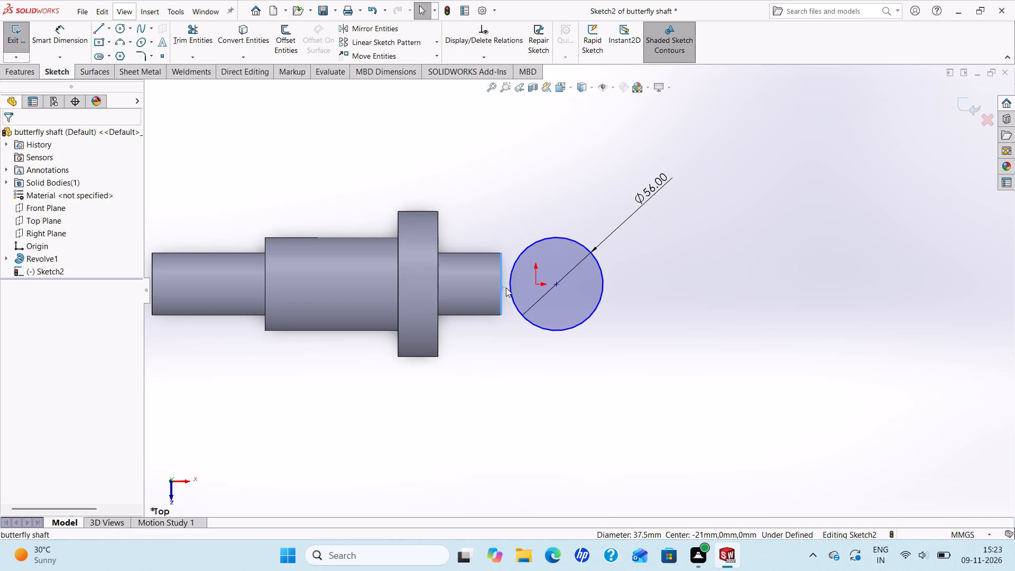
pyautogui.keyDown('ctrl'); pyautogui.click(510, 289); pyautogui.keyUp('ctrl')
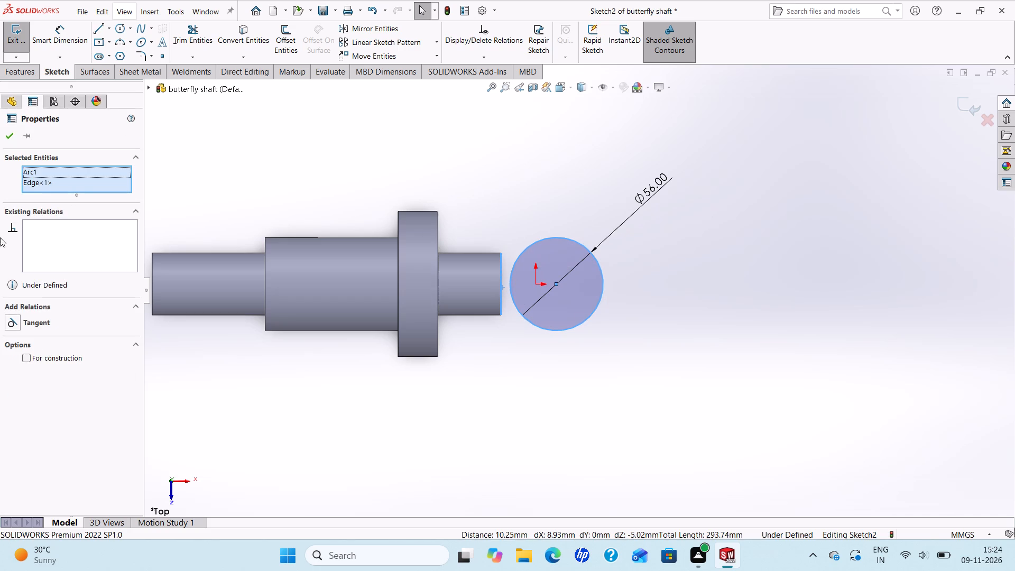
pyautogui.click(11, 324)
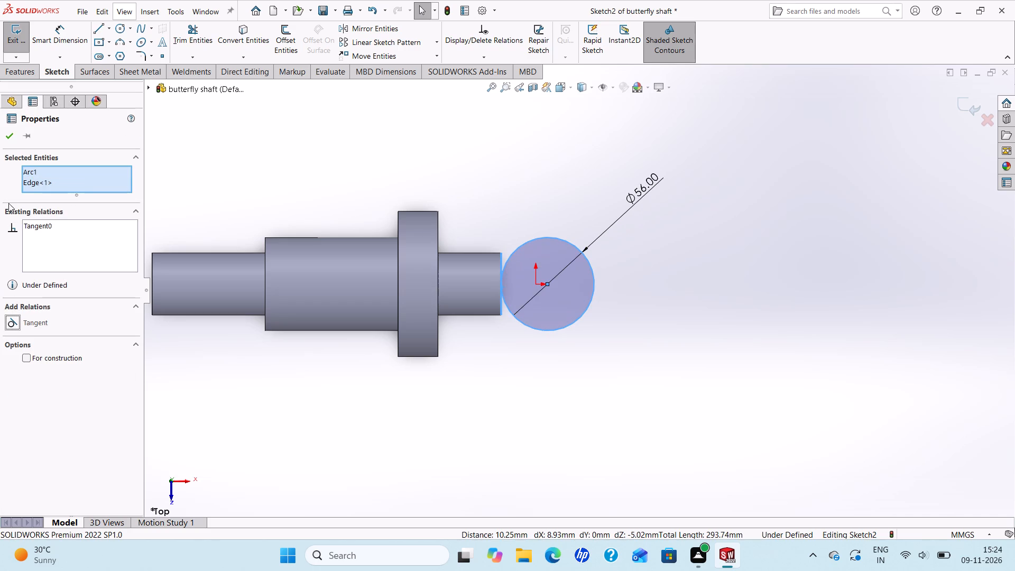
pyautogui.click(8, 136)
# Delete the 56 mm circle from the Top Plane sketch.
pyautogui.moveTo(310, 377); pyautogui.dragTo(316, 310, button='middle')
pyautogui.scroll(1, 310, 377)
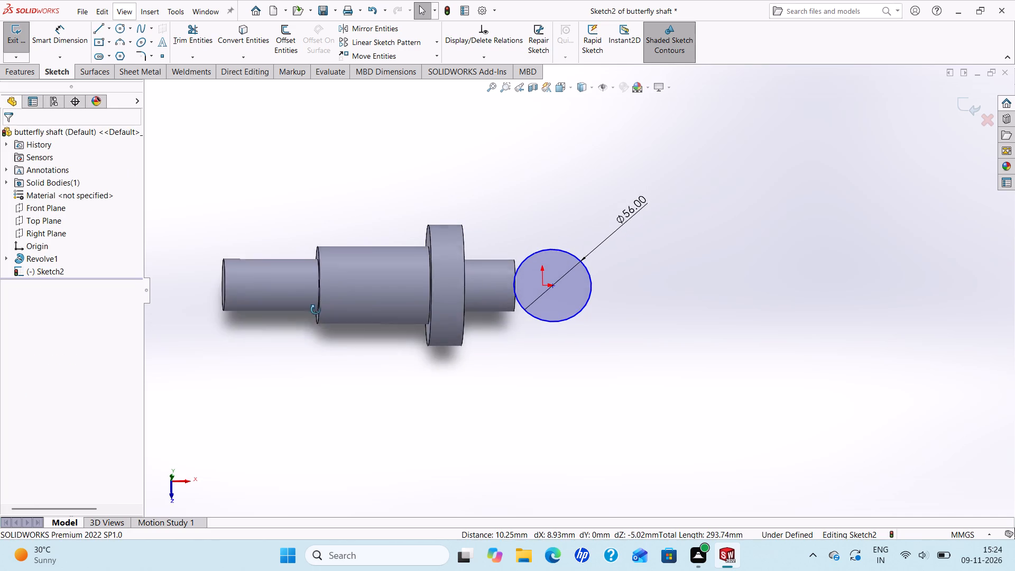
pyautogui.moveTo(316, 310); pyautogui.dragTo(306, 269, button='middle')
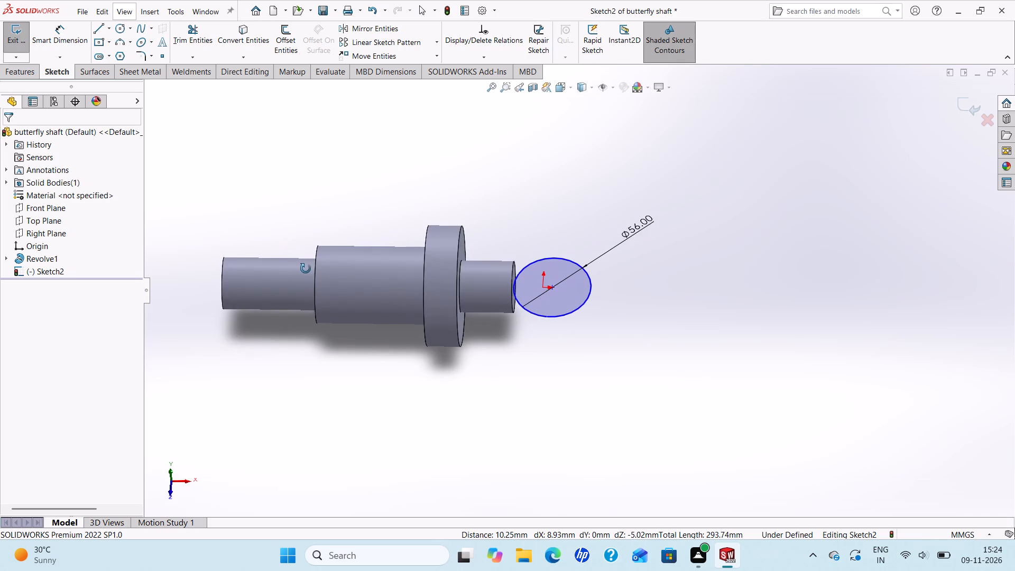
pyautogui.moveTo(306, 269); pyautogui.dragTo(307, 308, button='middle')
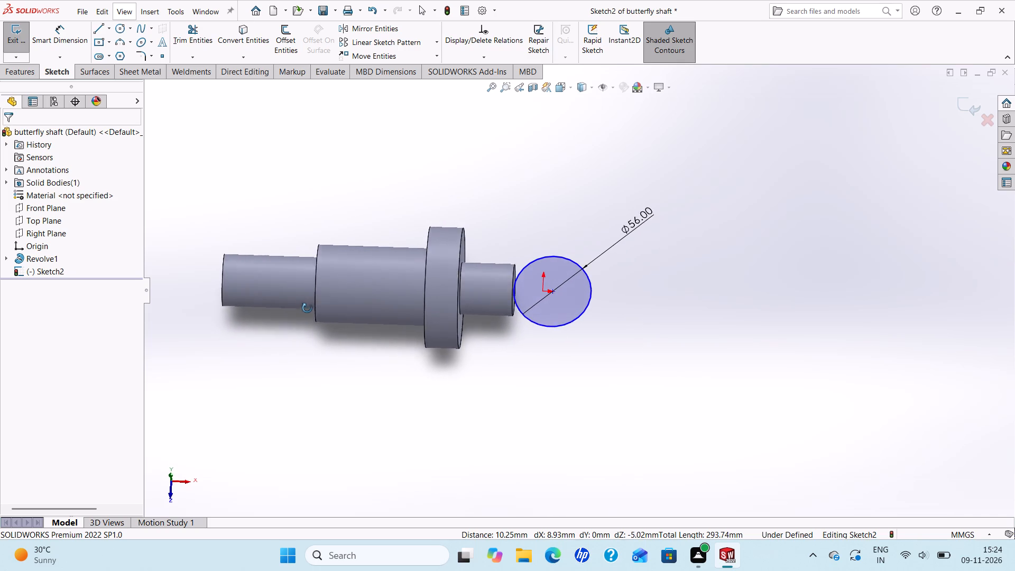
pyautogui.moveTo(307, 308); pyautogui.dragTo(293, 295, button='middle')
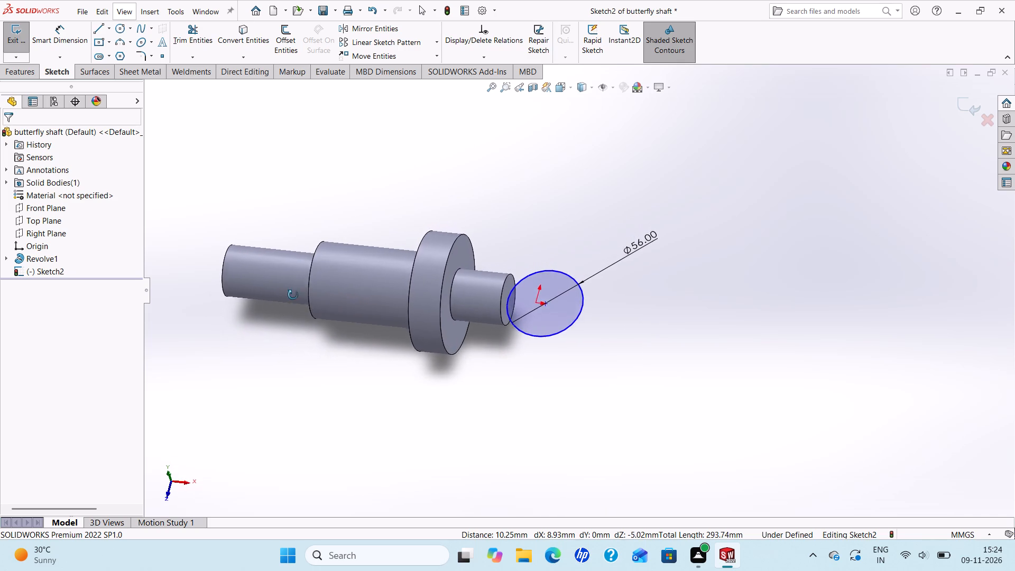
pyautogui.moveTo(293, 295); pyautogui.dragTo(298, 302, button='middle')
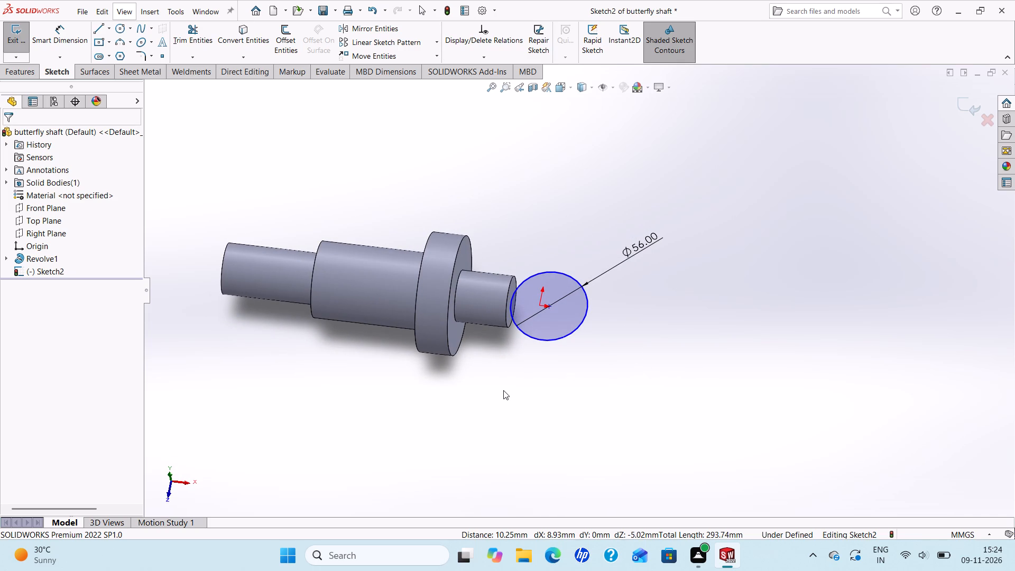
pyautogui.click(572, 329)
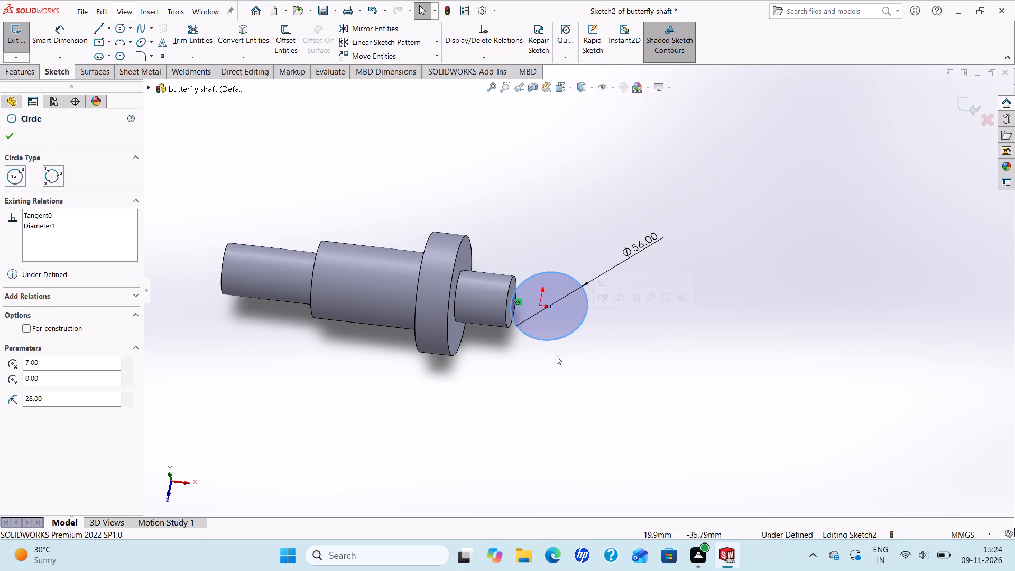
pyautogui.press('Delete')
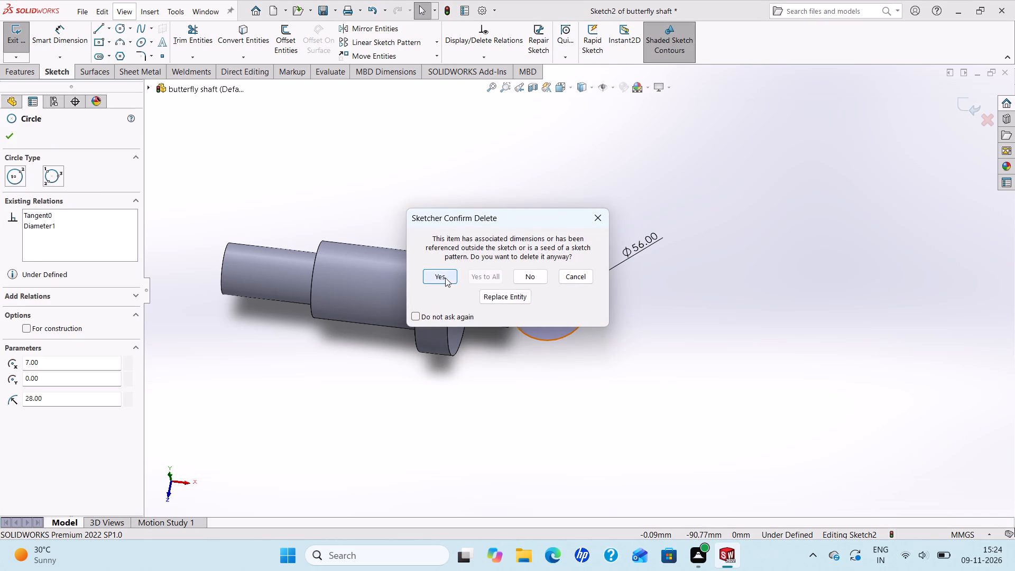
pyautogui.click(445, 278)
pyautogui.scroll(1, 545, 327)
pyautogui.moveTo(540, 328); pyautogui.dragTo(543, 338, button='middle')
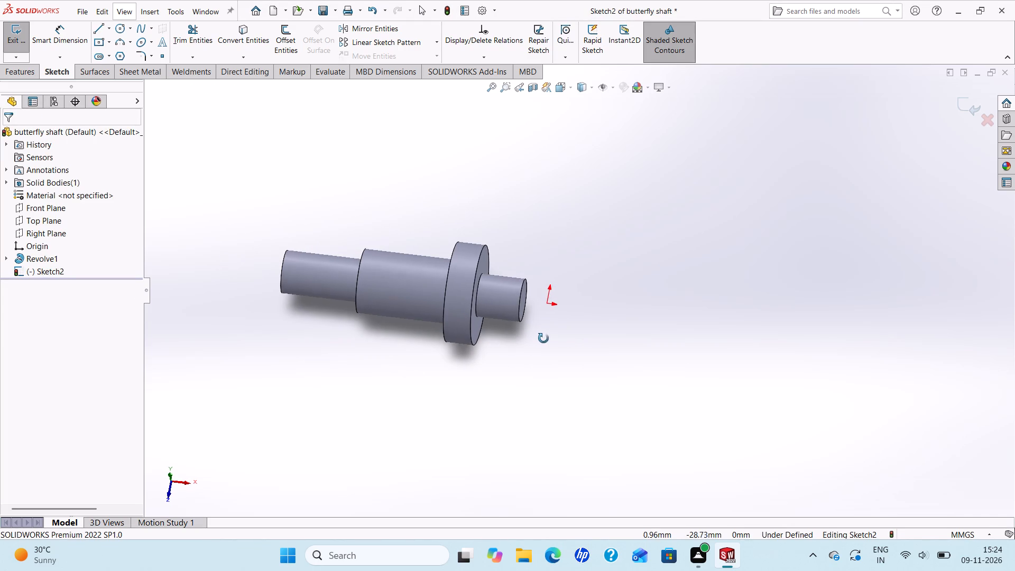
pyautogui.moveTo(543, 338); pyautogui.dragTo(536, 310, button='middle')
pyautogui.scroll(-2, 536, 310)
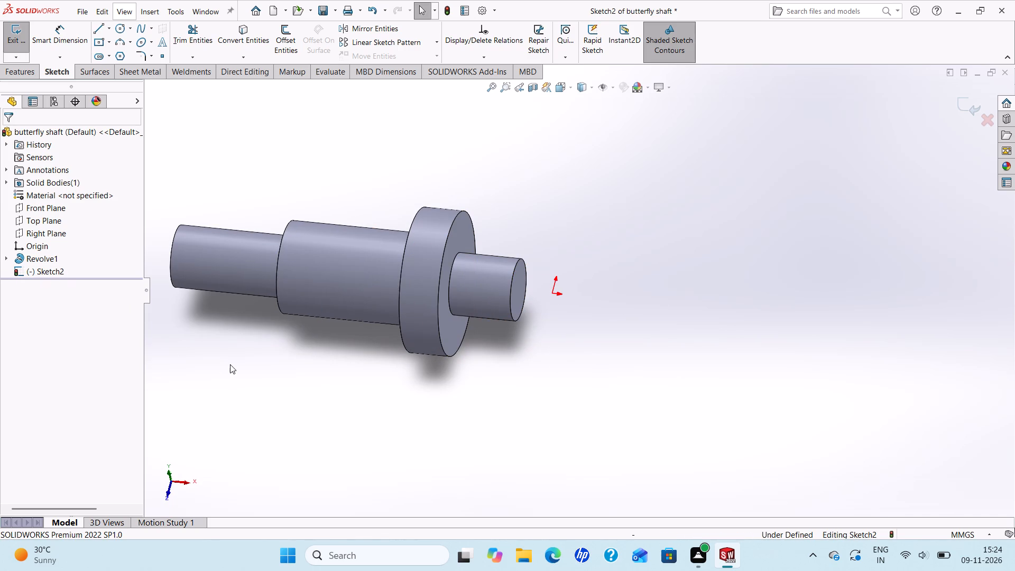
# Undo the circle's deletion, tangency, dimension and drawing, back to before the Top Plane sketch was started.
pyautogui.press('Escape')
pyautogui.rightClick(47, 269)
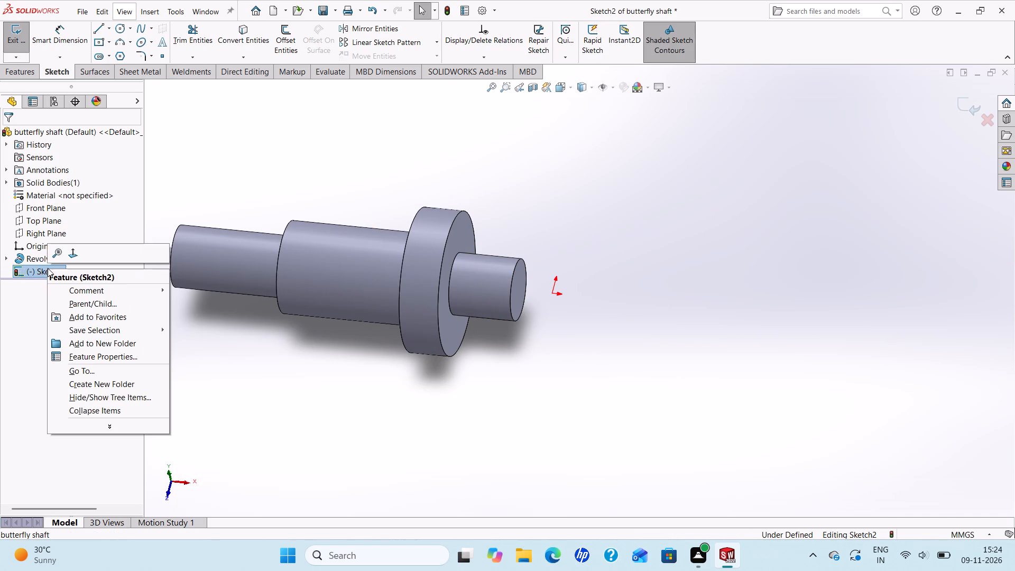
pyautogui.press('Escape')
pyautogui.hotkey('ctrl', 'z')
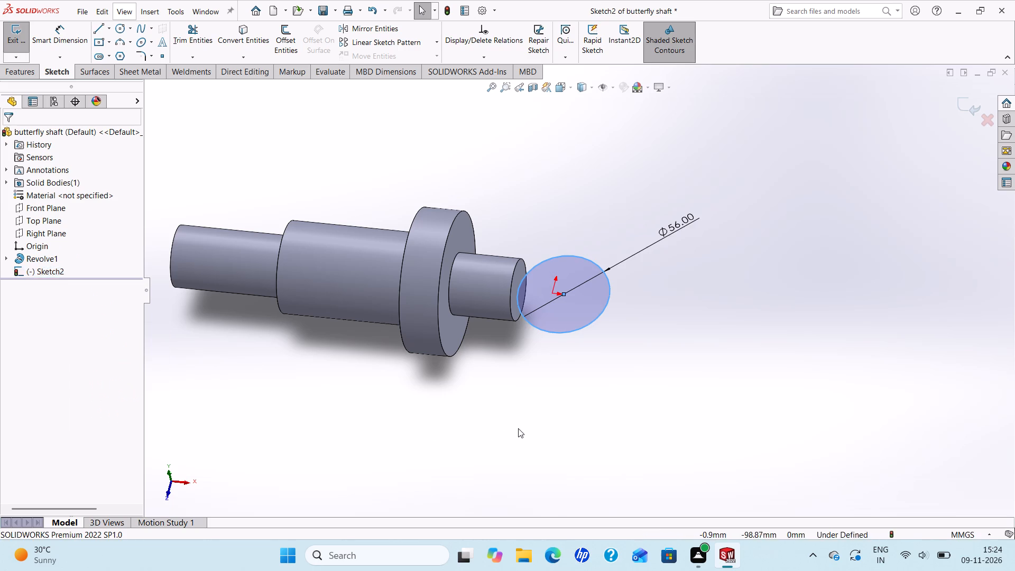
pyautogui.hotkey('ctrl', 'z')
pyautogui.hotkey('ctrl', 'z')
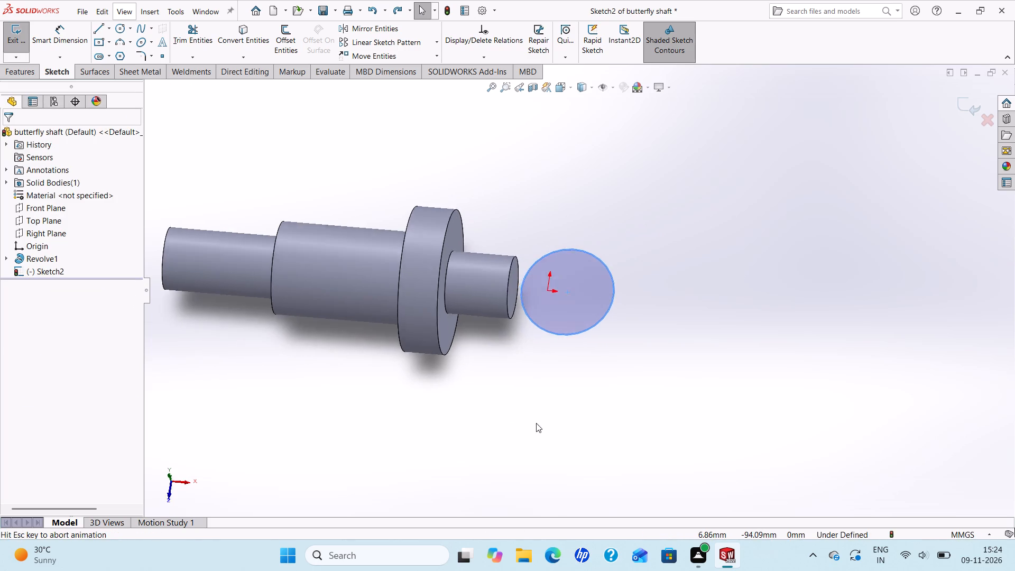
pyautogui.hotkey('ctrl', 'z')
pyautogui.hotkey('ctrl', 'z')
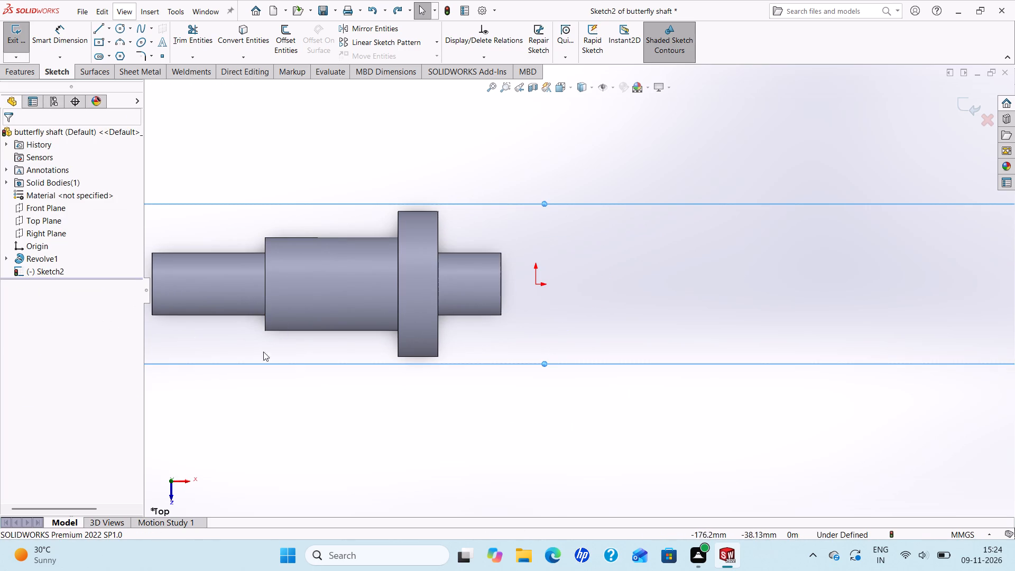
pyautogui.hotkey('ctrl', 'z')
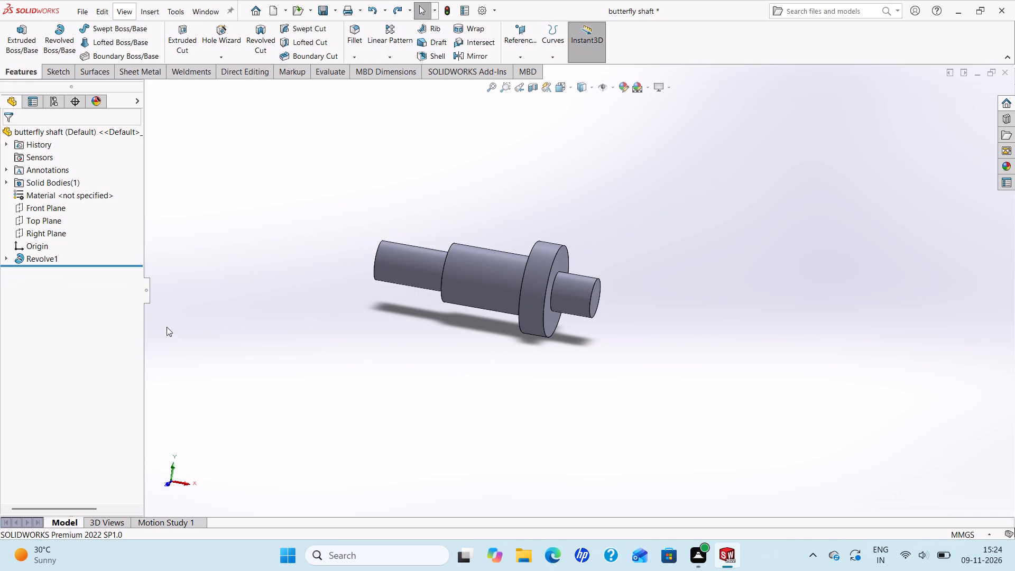
# Reopen the revolve's profile sketch and delete the vertical end line of the 38 mm section.
pyautogui.rightClick(41, 259)
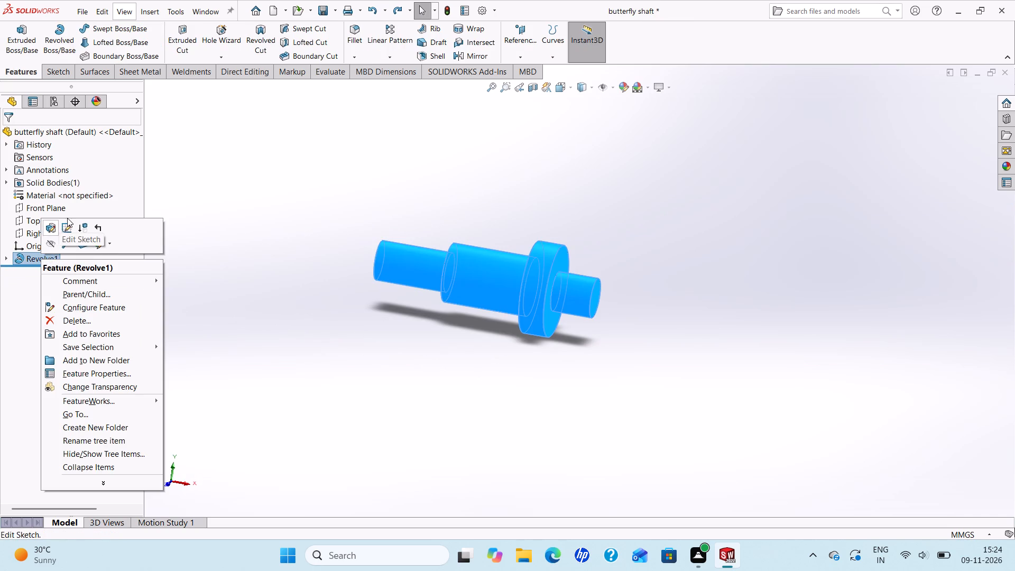
pyautogui.click(64, 227)
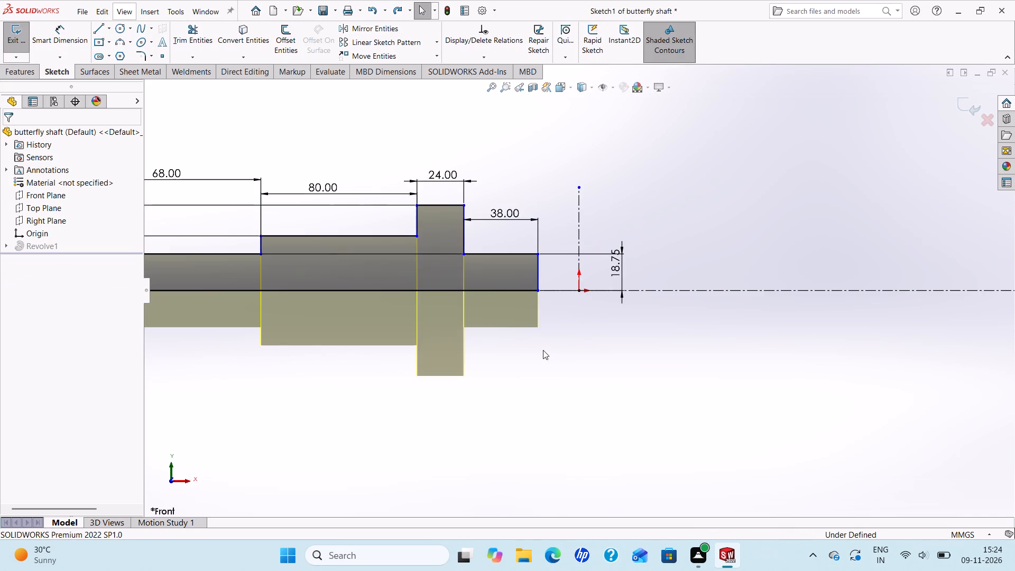
pyautogui.scroll(2, 538, 350)
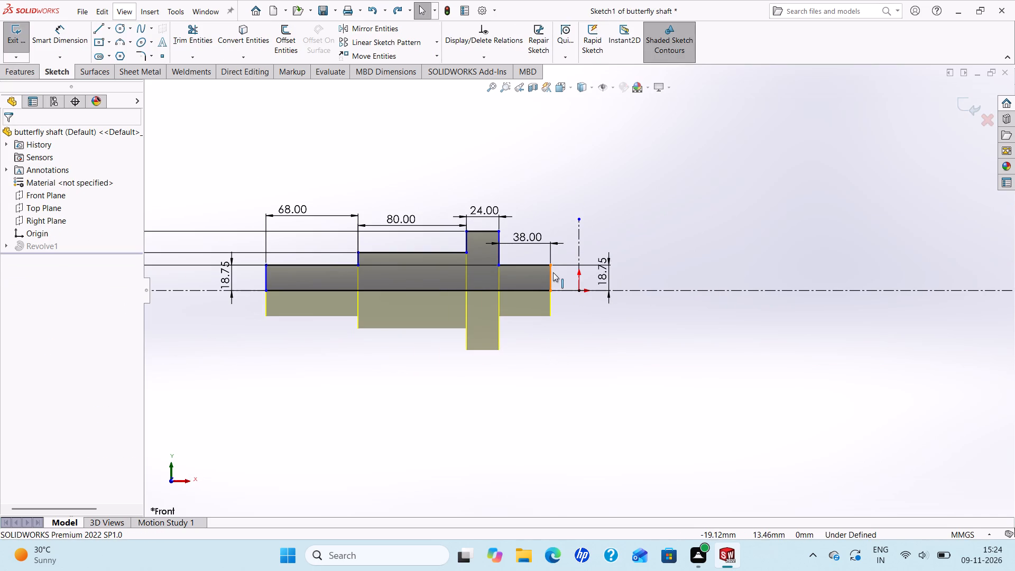
pyautogui.click(550, 273)
pyautogui.press('Delete')
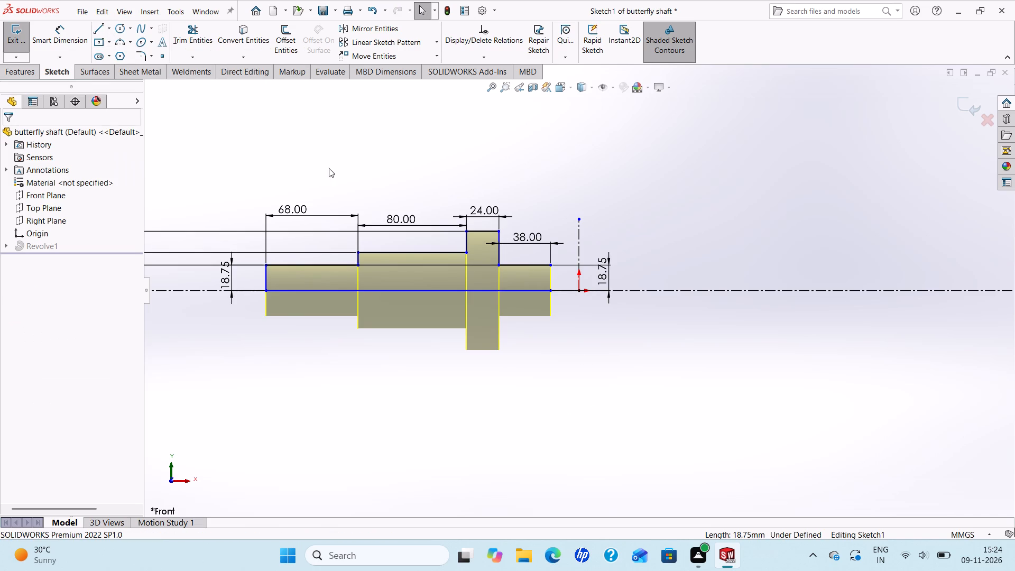
# Extend the half-profile with connected lines: about 163 mm horizontally from the 38 mm section's upper end, down to the axis, and back along it.
pyautogui.click(95, 24)
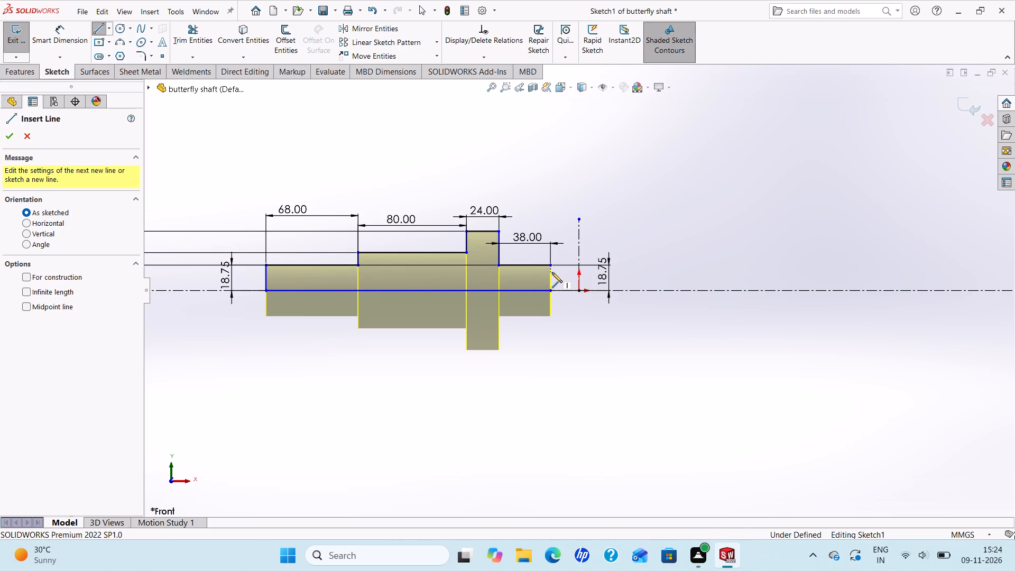
pyautogui.click(552, 266)
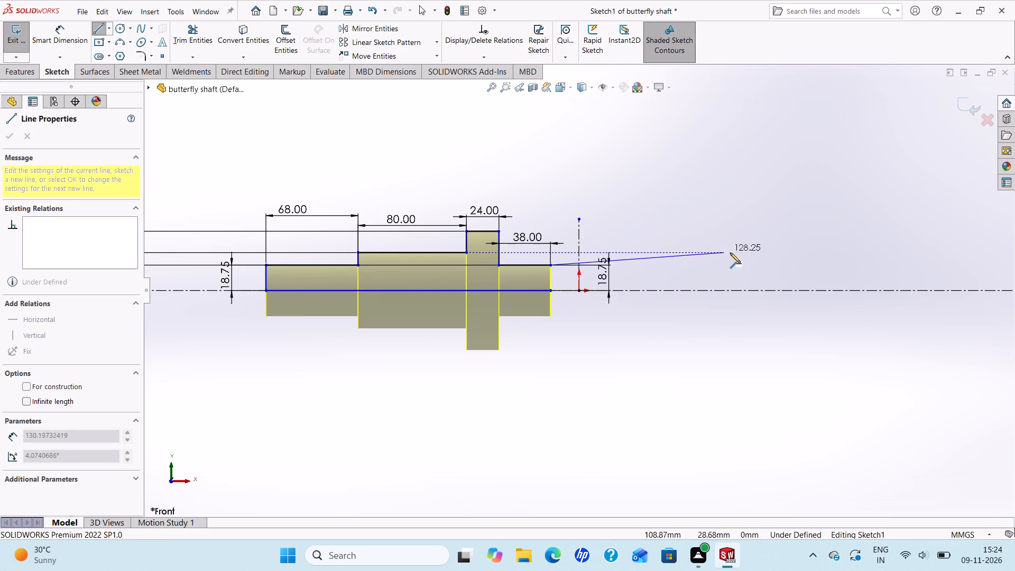
pyautogui.click(772, 266)
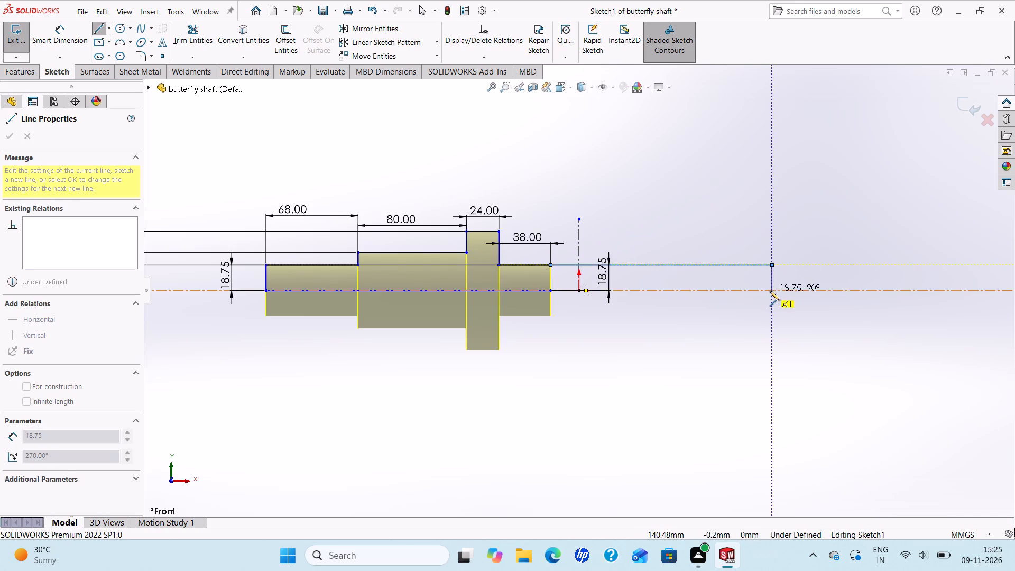
pyautogui.click(771, 289)
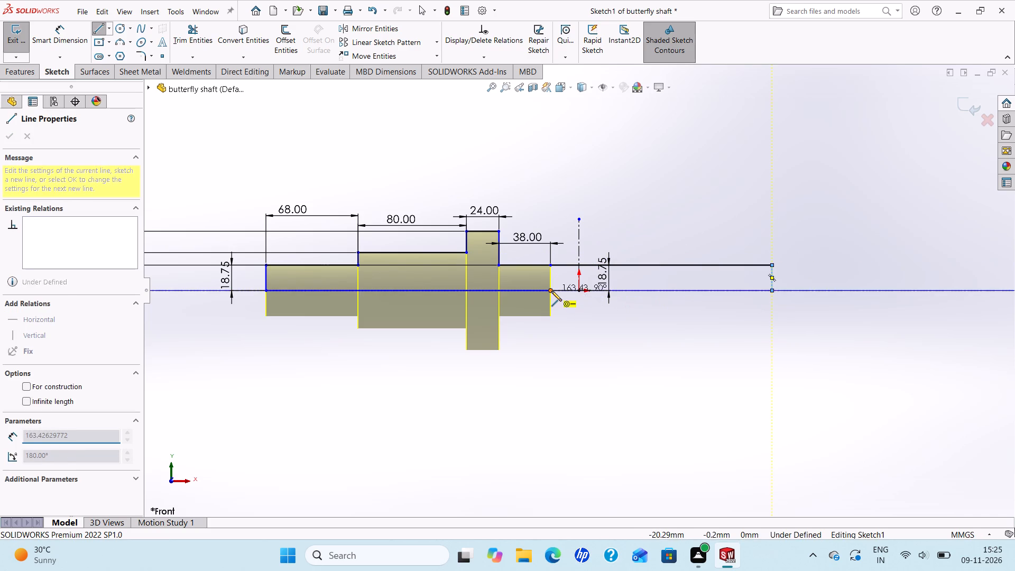
pyautogui.click(551, 291)
pyautogui.rightClick(551, 291)
pyautogui.click(575, 297)
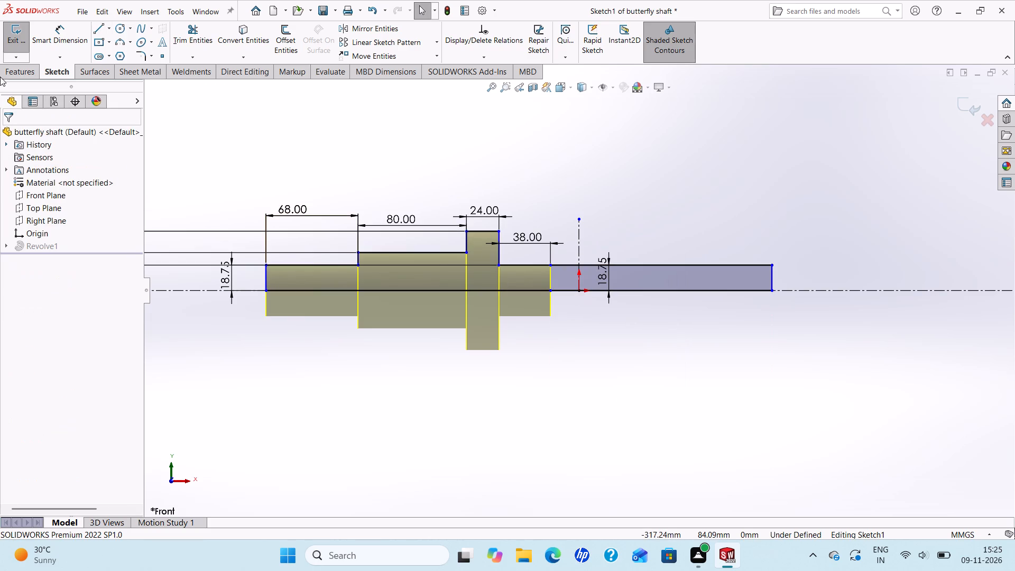
# Dimension the distance from the 24 mm flange's shoulder line to the new end line as 290 mm.
pyautogui.click(64, 34)
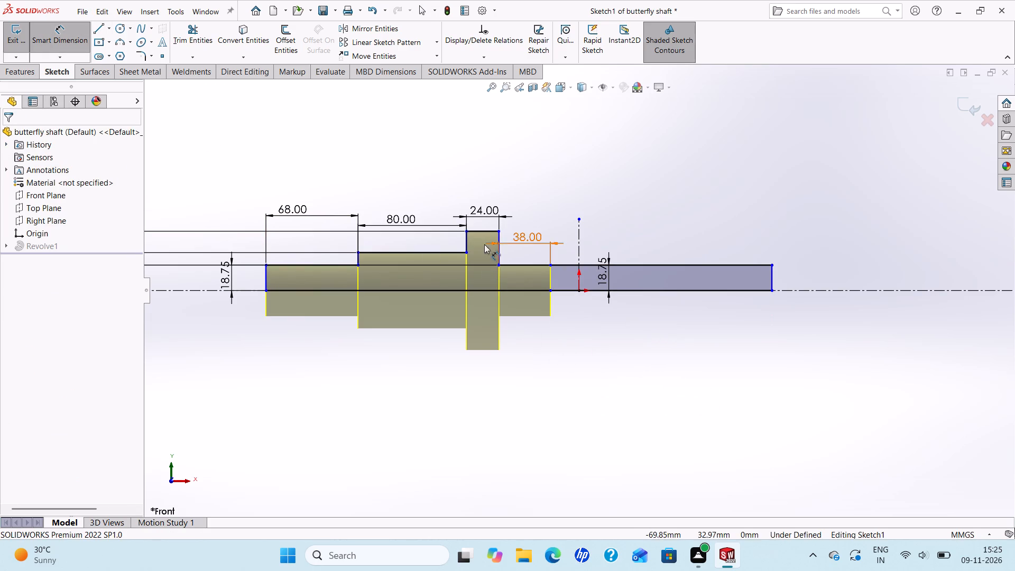
pyautogui.click(498, 240)
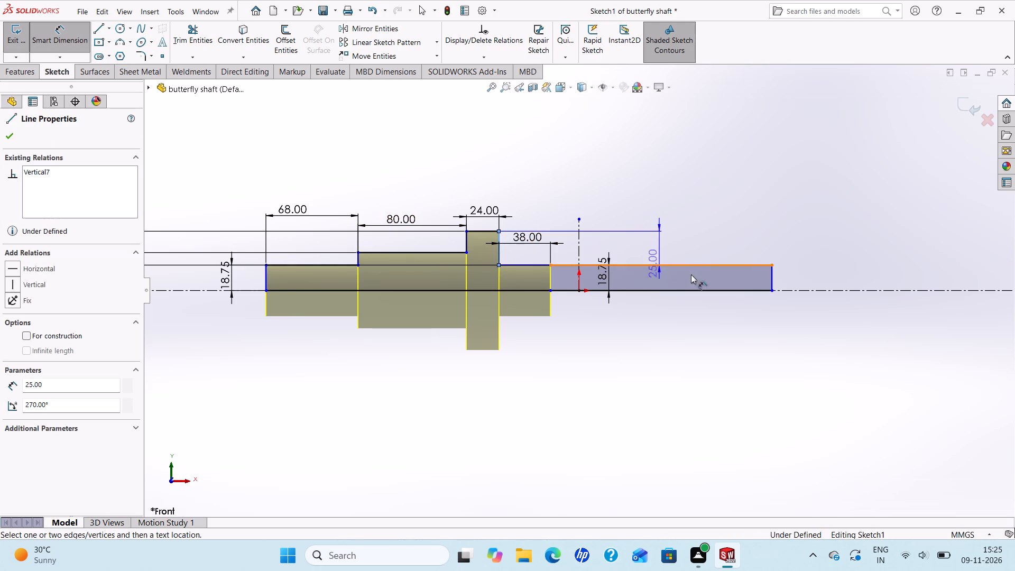
pyautogui.click(773, 275)
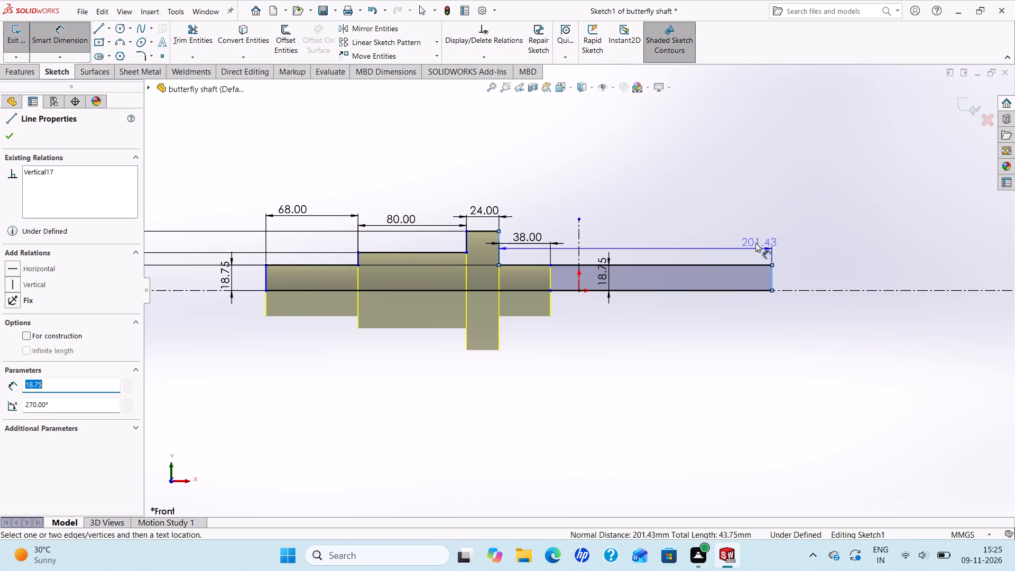
pyautogui.click(728, 204)
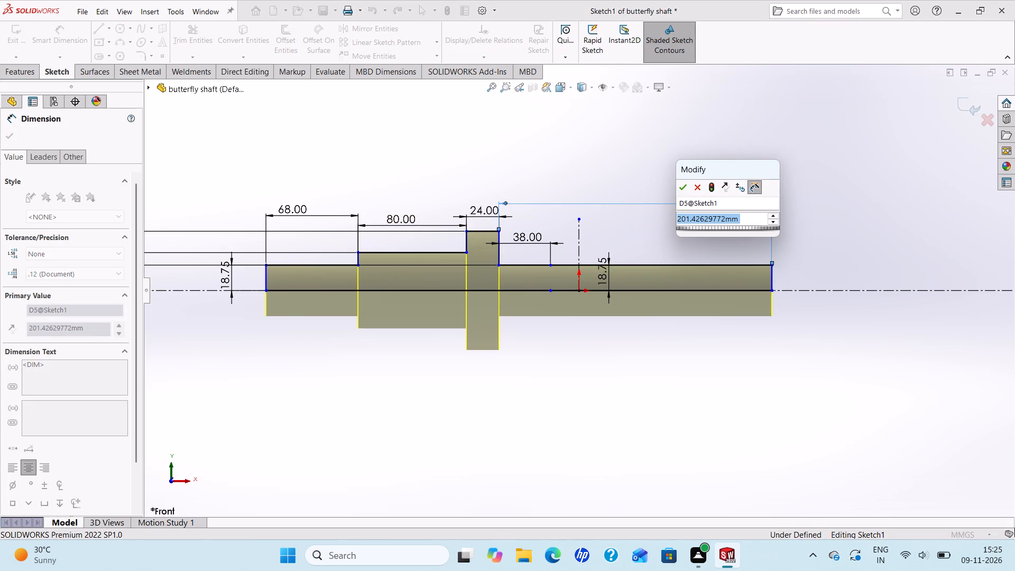
pyautogui.write('290')
pyautogui.press('Return')
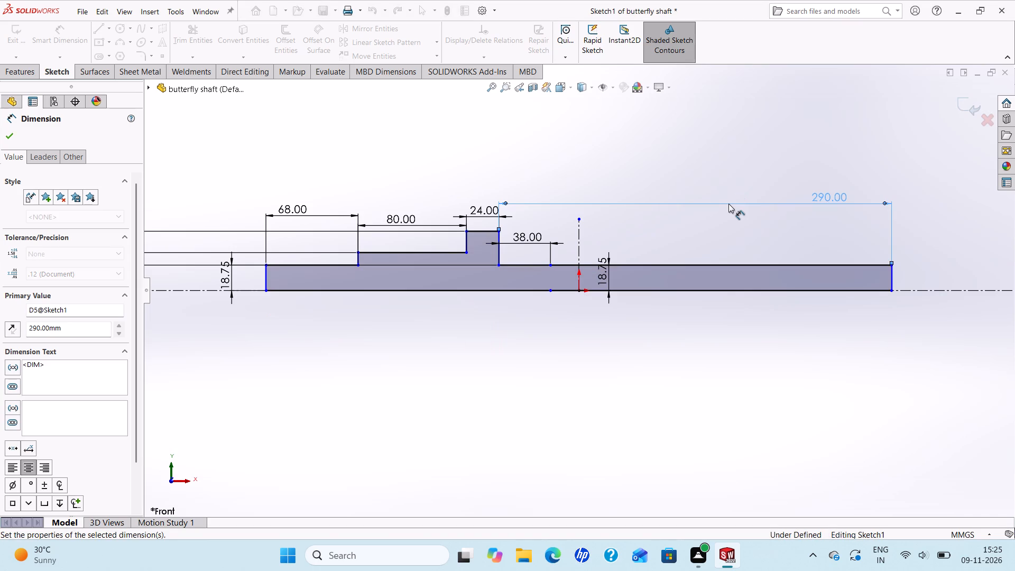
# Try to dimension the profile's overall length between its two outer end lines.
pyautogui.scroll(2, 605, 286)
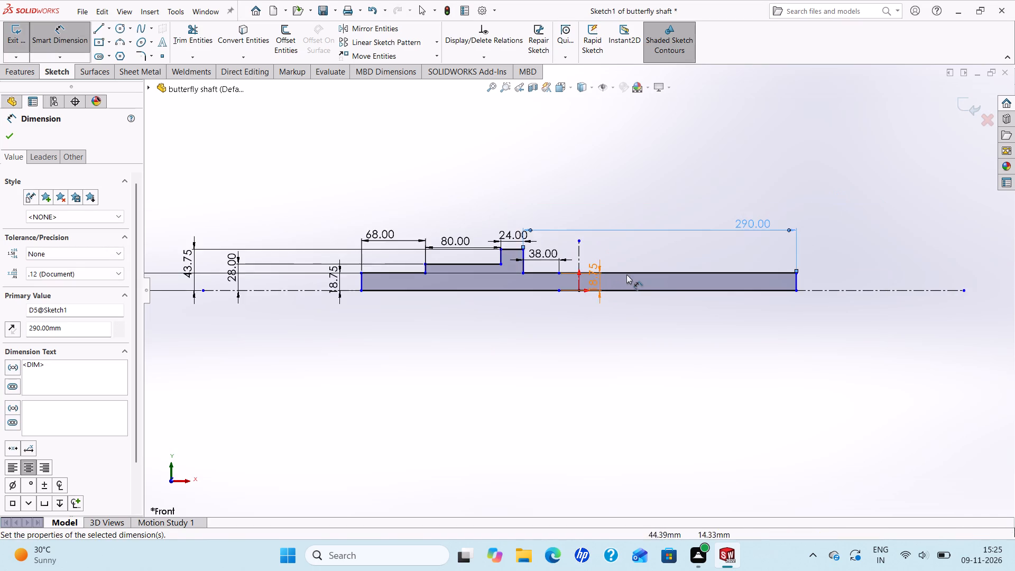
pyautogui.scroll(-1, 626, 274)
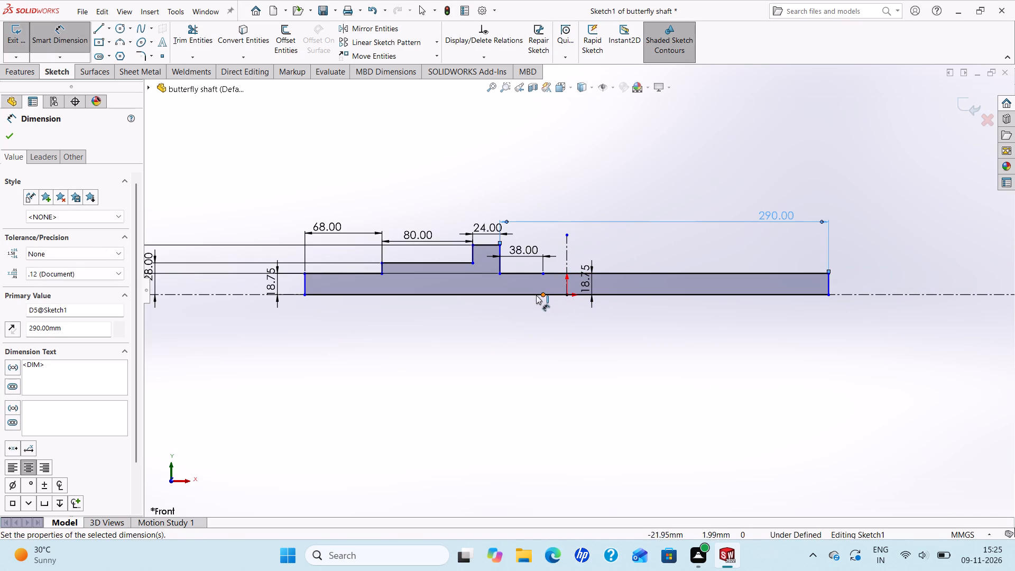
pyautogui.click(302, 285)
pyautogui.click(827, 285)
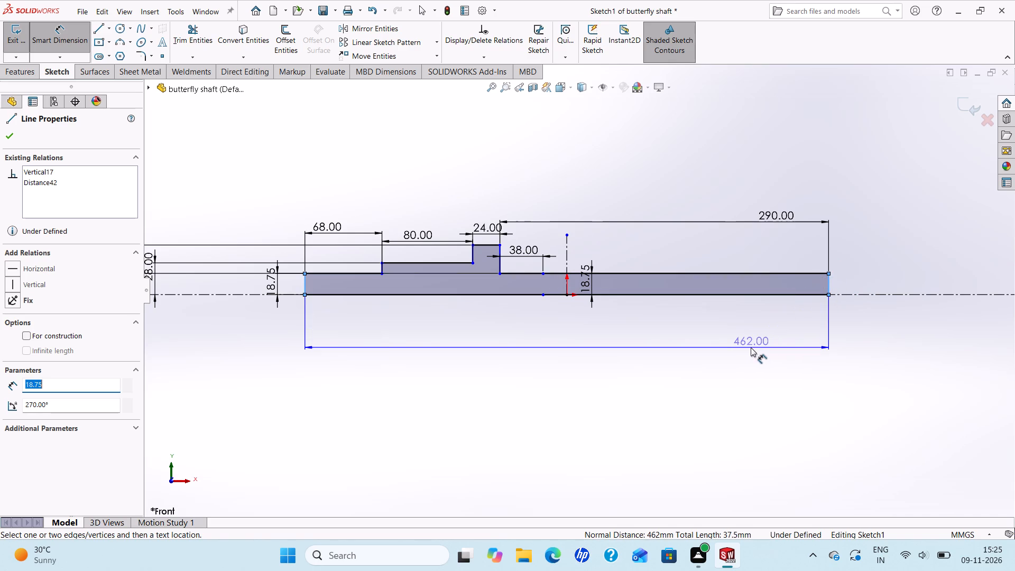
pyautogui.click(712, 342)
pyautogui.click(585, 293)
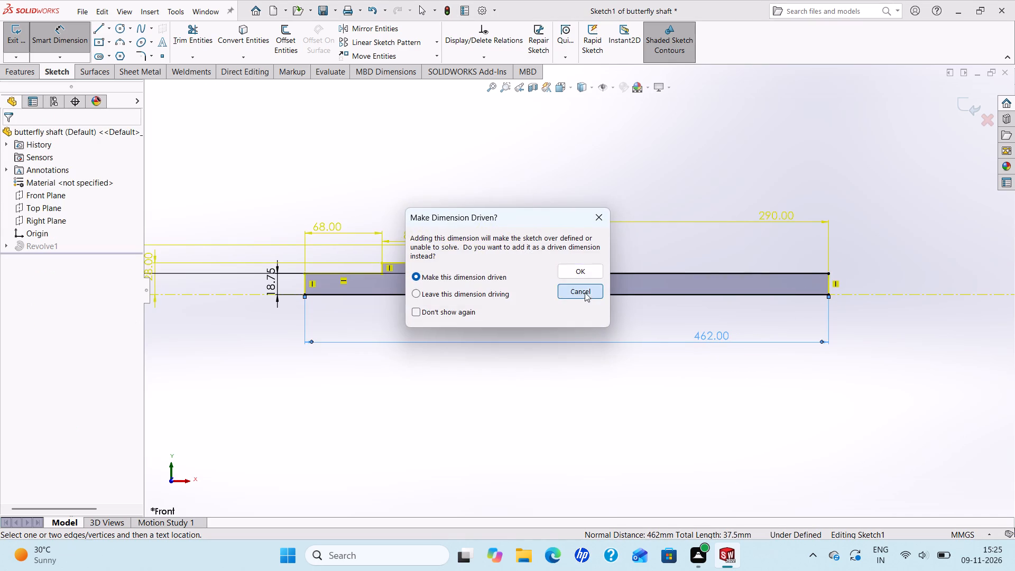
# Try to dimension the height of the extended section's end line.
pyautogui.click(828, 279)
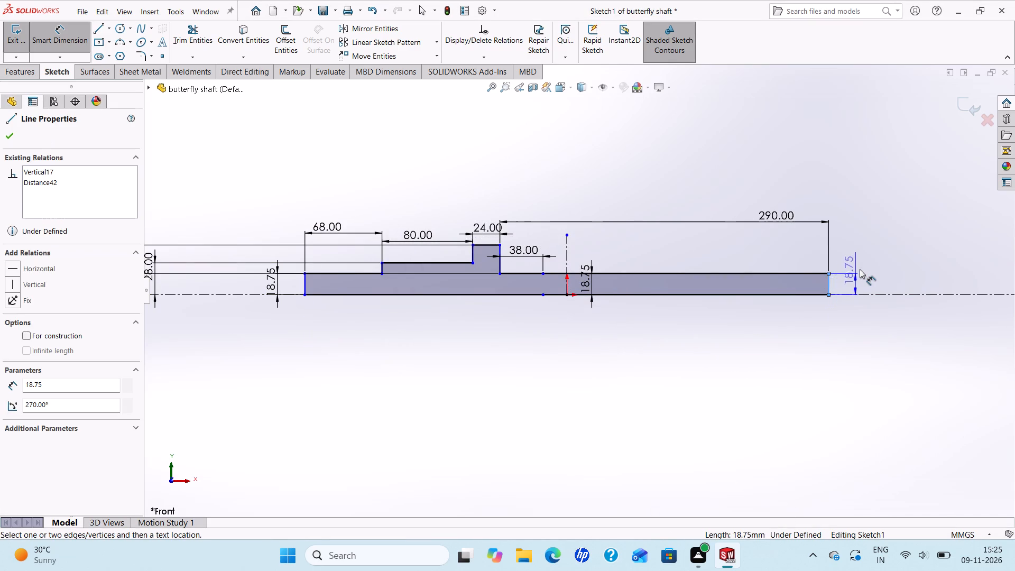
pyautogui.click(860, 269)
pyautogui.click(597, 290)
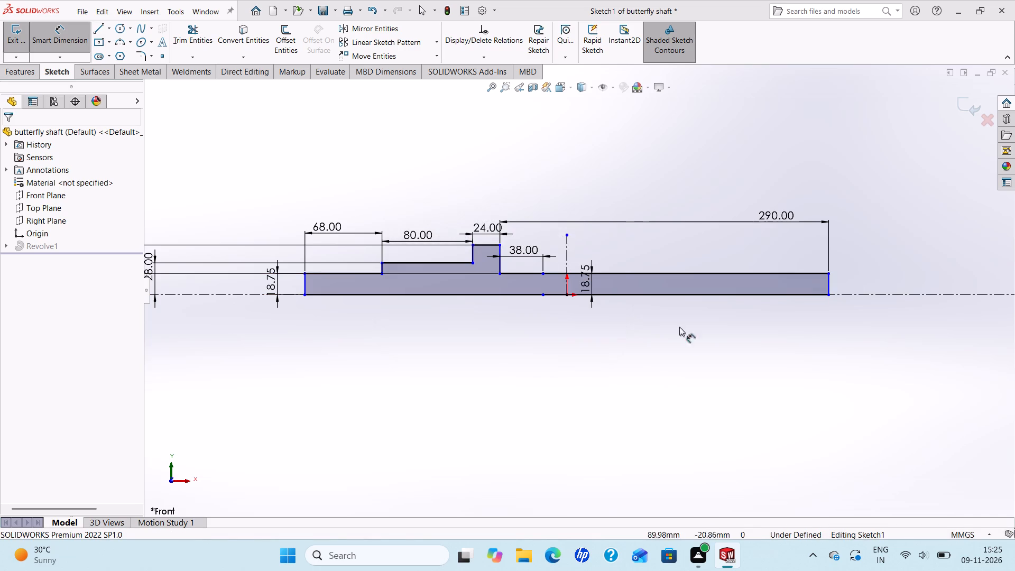
# Exit the profile sketch to rebuild the revolved shaft with the extended section.
pyautogui.click(17, 69)
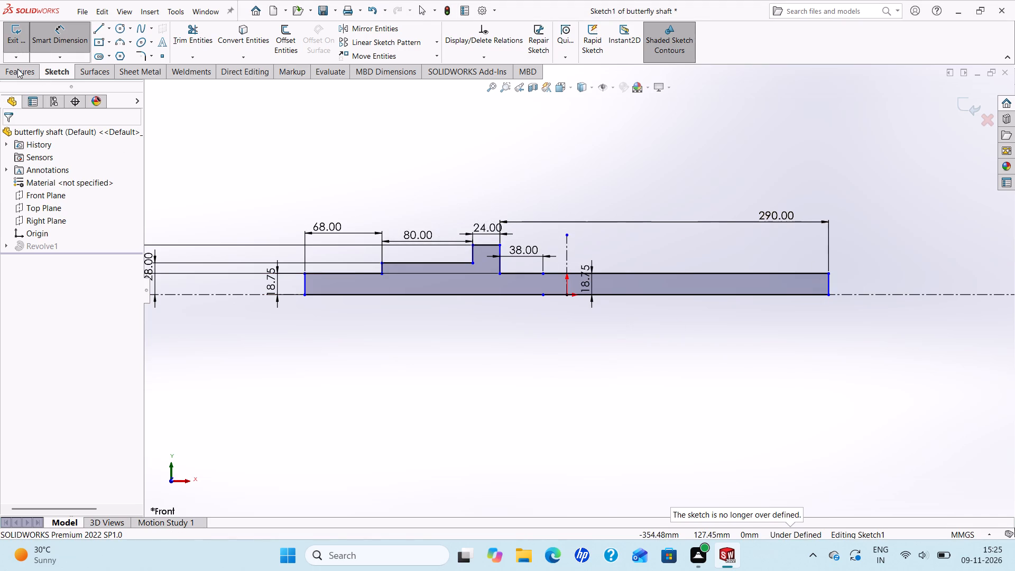
pyautogui.click(56, 71)
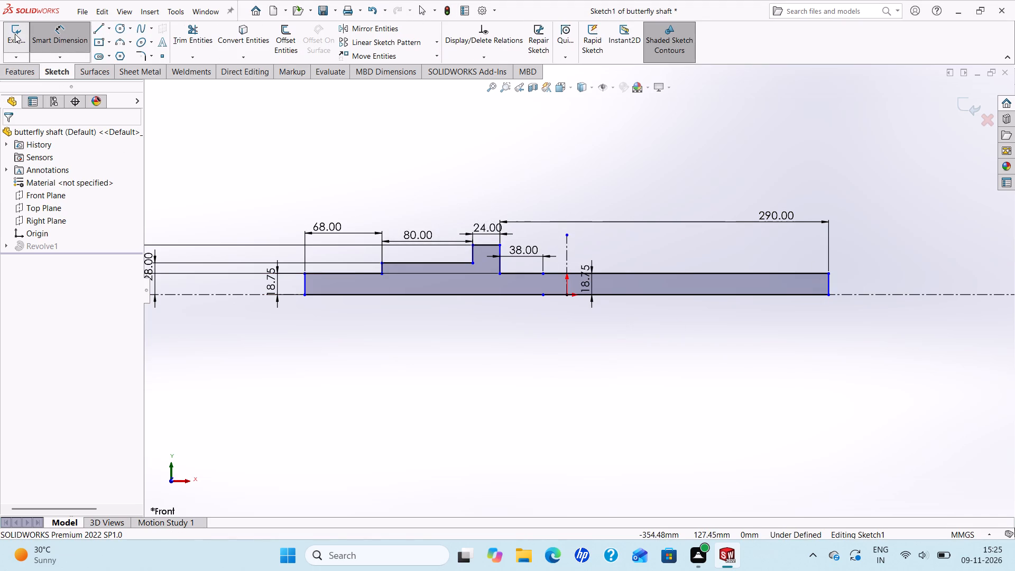
pyautogui.click(15, 34)
pyautogui.press('Escape')
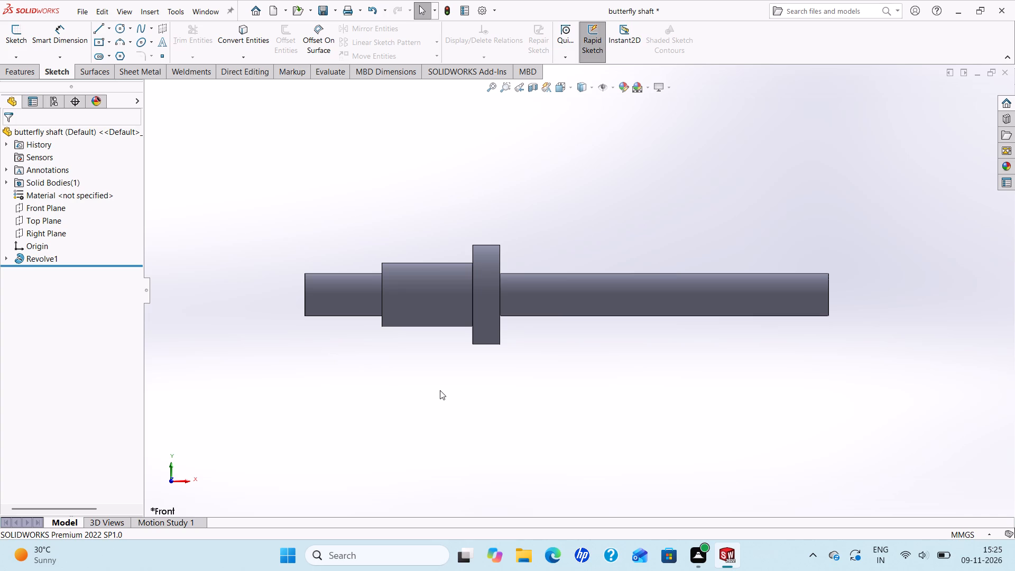
# Start a new sketch on the Top Plane.
pyautogui.moveTo(532, 325); pyautogui.dragTo(545, 424, button='middle')
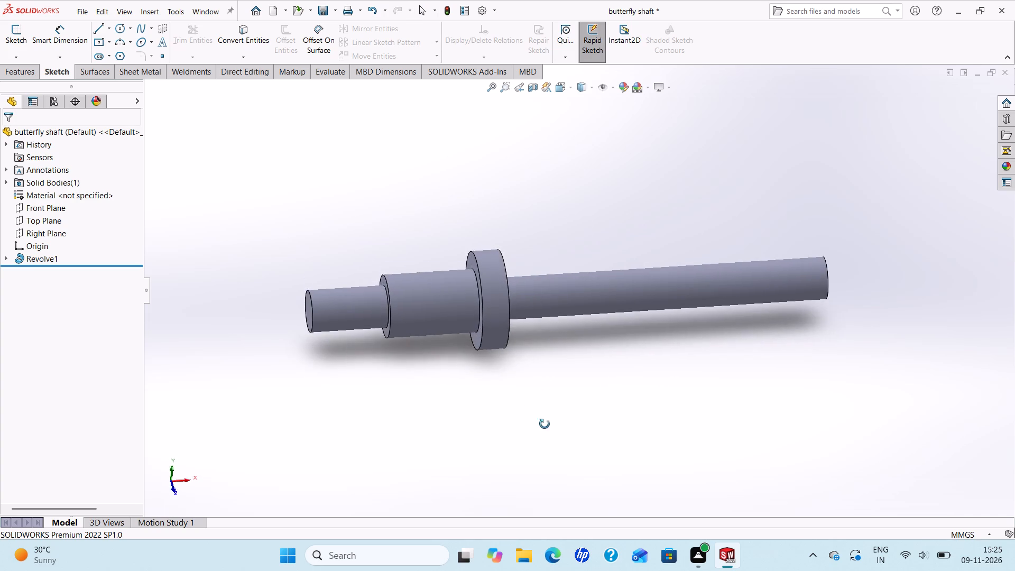
pyautogui.moveTo(545, 424); pyautogui.dragTo(516, 404, button='middle')
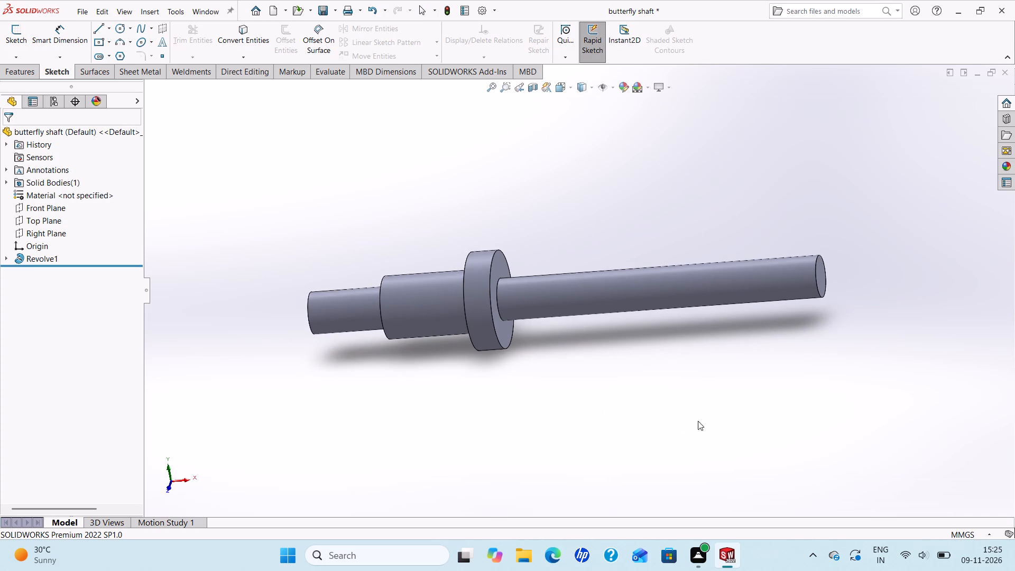
pyautogui.scroll(-1, 582, 324)
pyautogui.scroll(1, 573, 331)
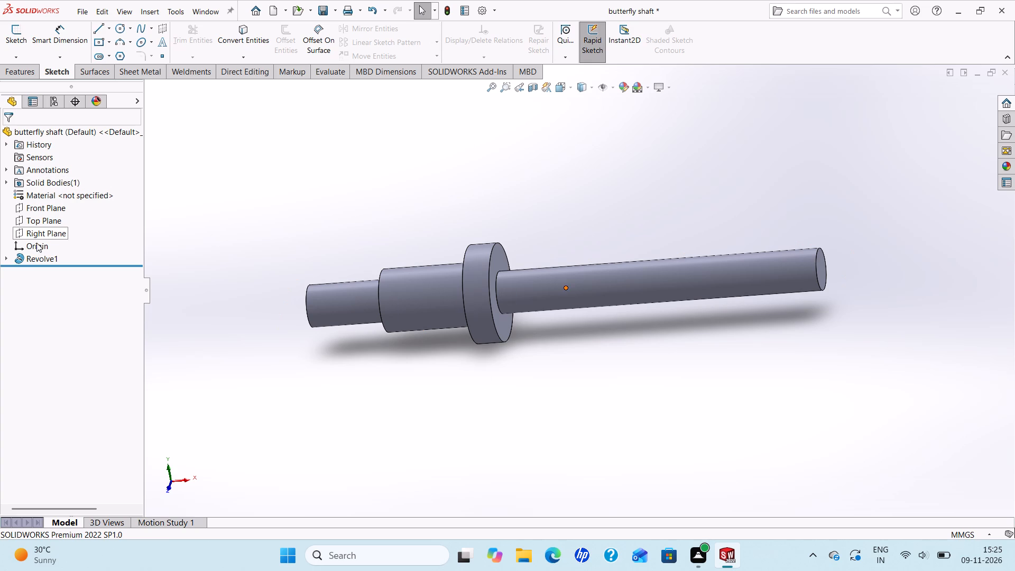
pyautogui.click(36, 223)
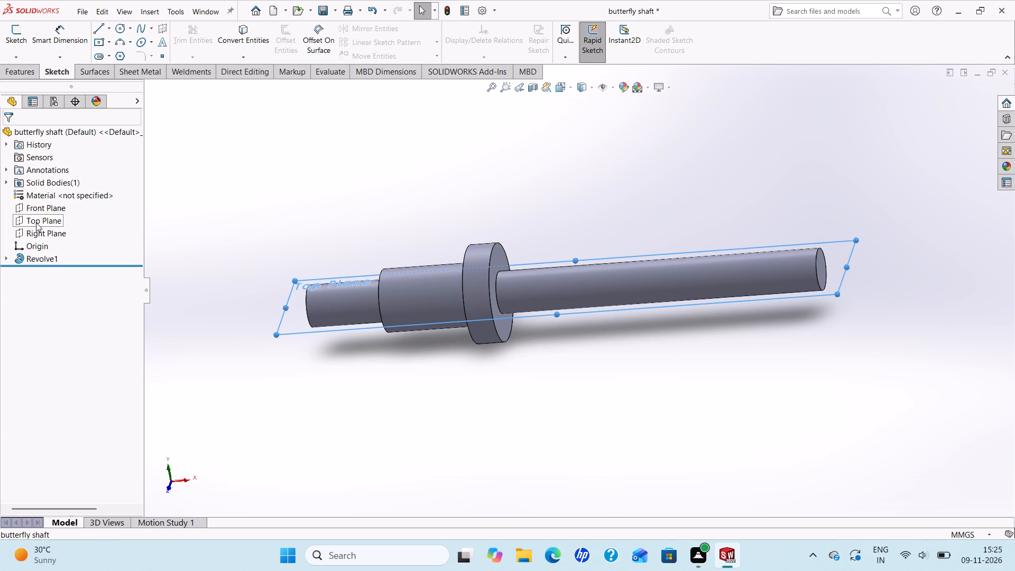
pyautogui.click(43, 208)
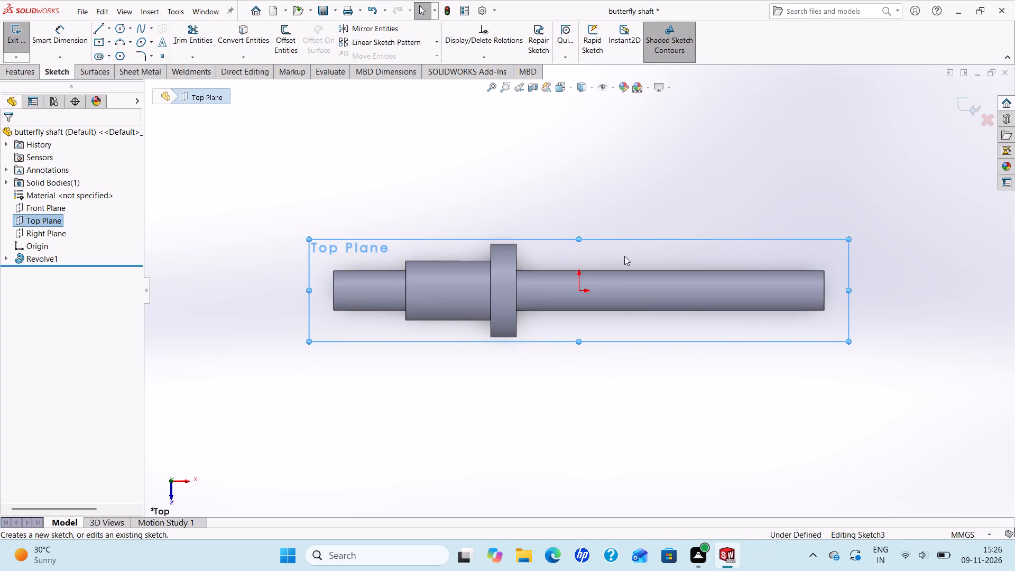
# Draw a corner rectangle about 23 mm high along the long shaft section, with its upper side near the shaft's edge.
pyautogui.scroll(1, 801, 304)
pyautogui.scroll(-2, 800, 304)
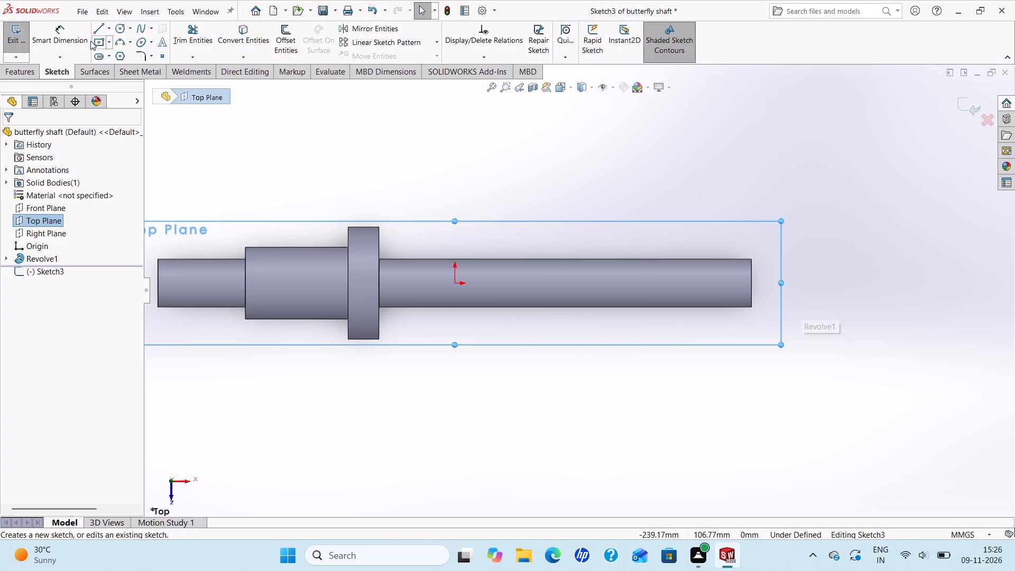
pyautogui.click(101, 42)
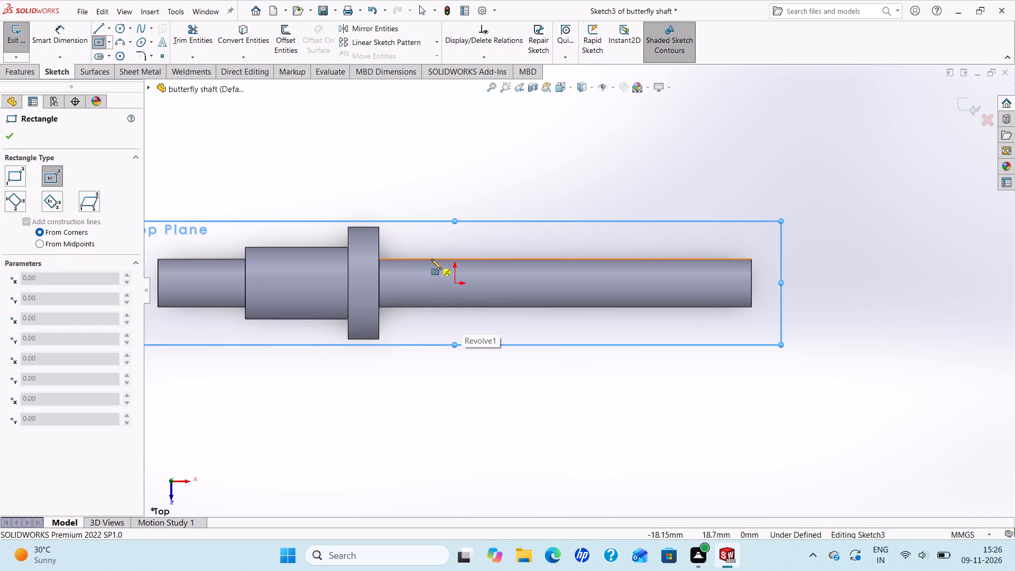
pyautogui.press('Escape')
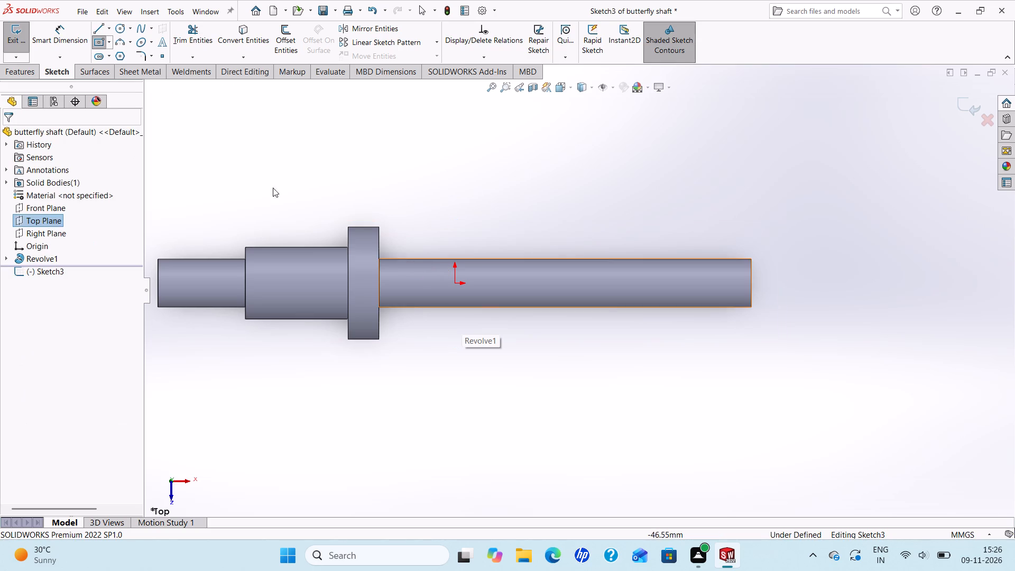
pyautogui.click(107, 40)
pyautogui.click(107, 57)
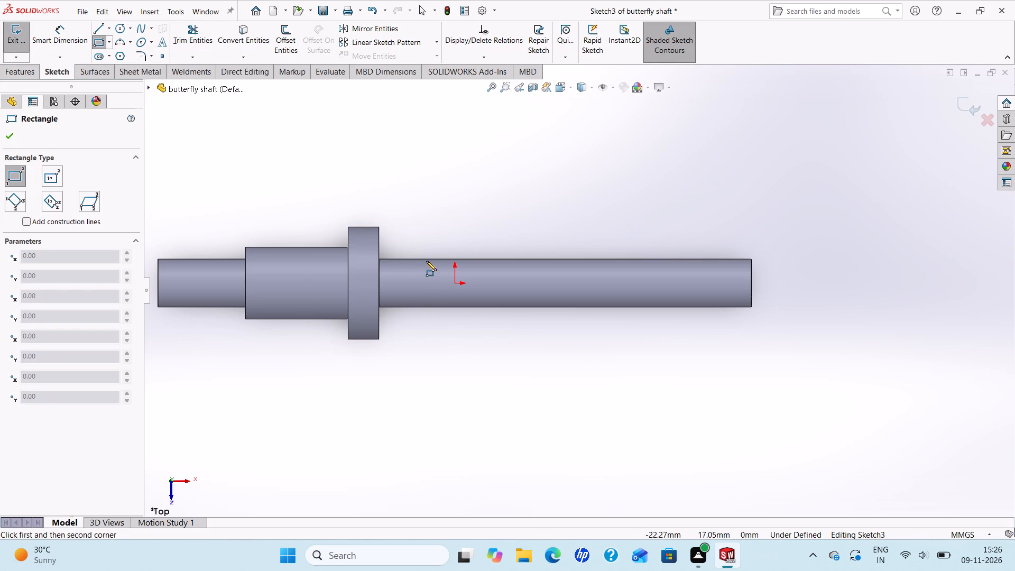
pyautogui.click(425, 260)
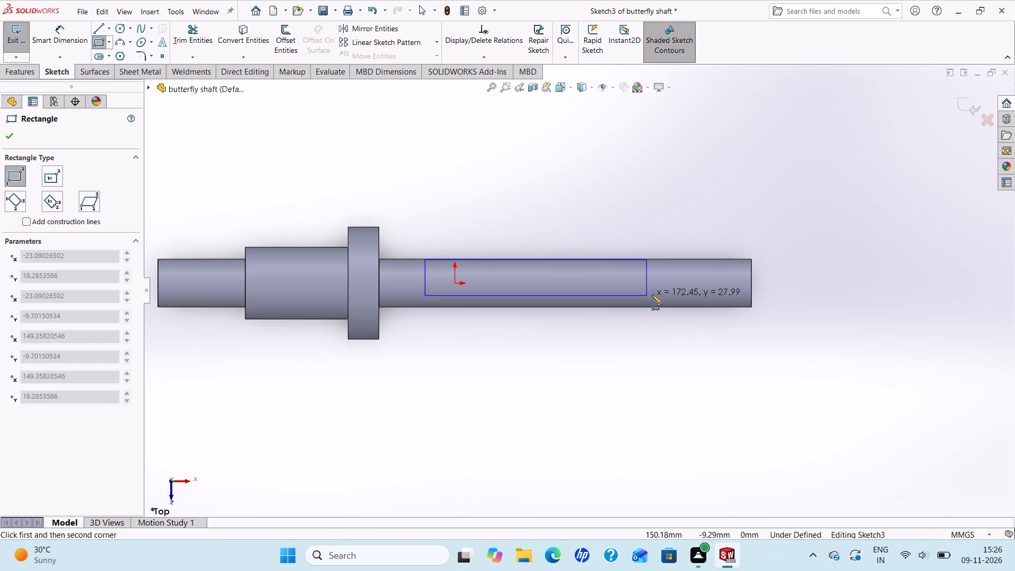
pyautogui.click(676, 290)
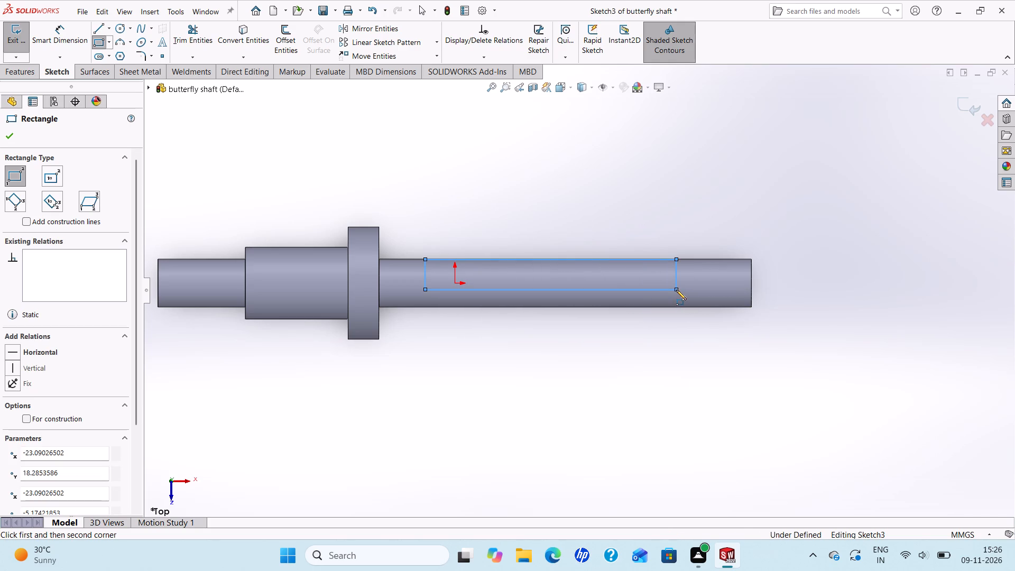
pyautogui.rightClick(676, 290)
pyautogui.click(693, 293)
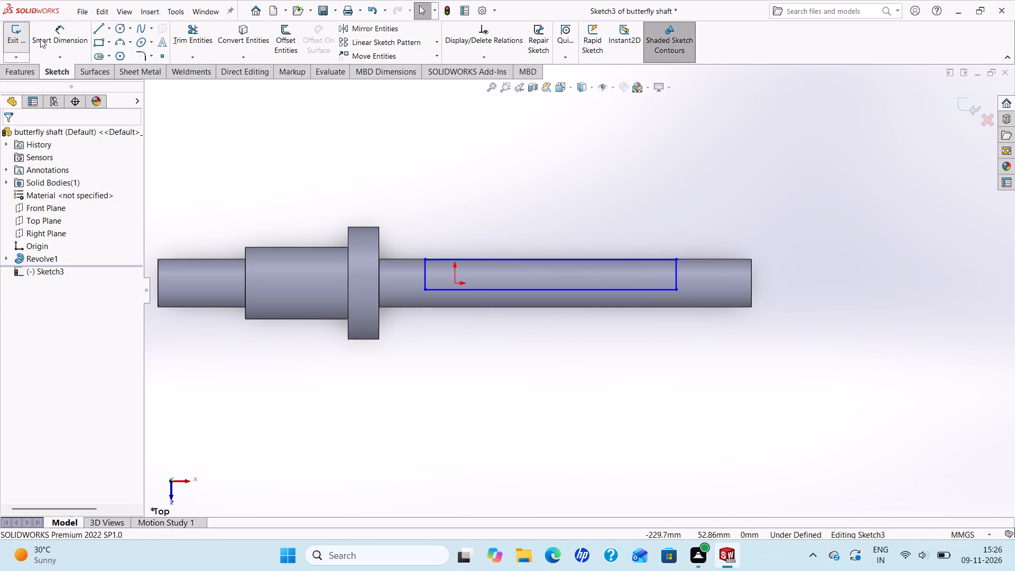
# Dimension the rectangle's short side nearest the collar 38 mm from the collar face.
pyautogui.click(68, 24)
pyautogui.click(71, 32)
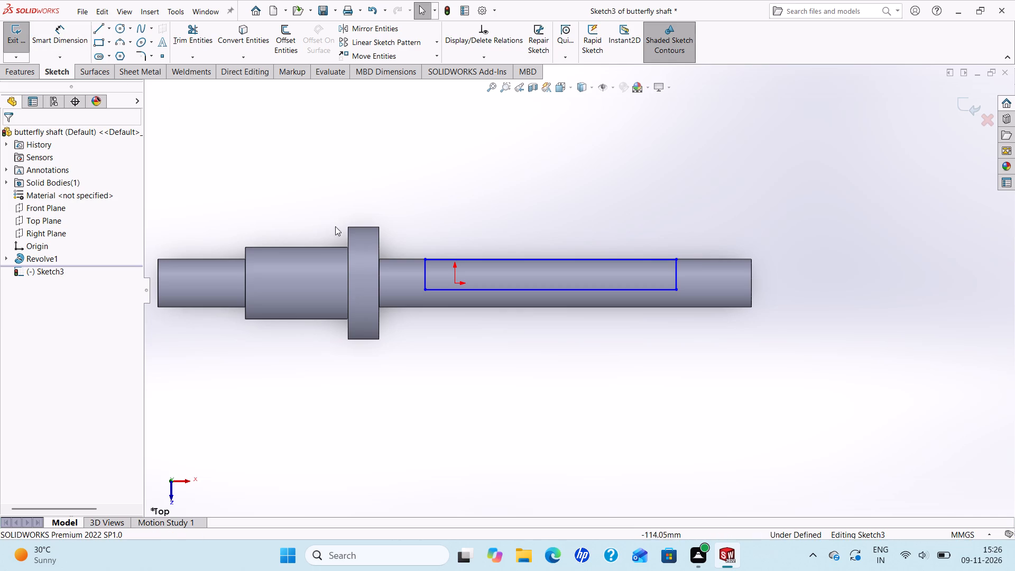
pyautogui.click(380, 274)
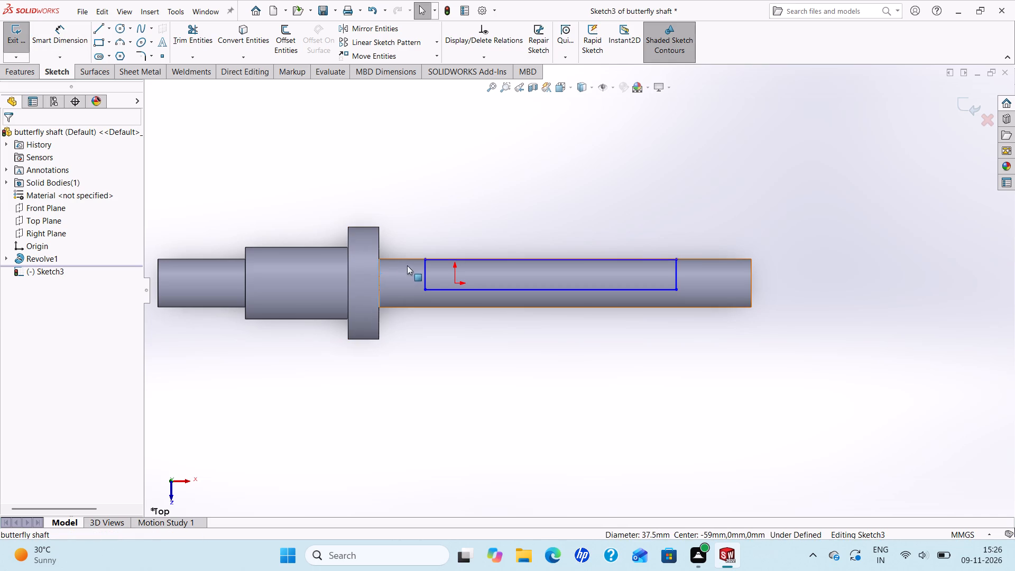
pyautogui.click(51, 31)
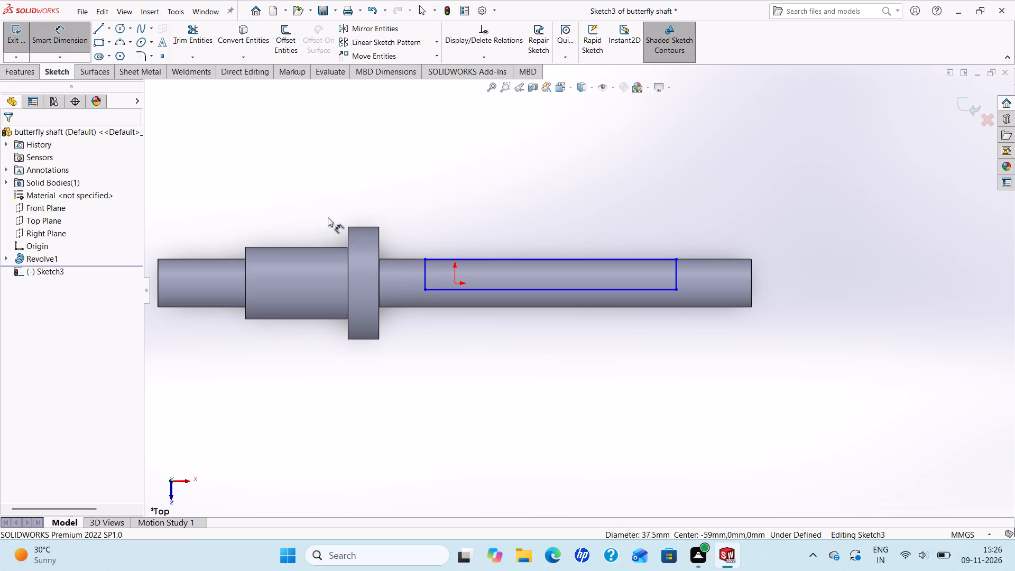
pyautogui.click(374, 268)
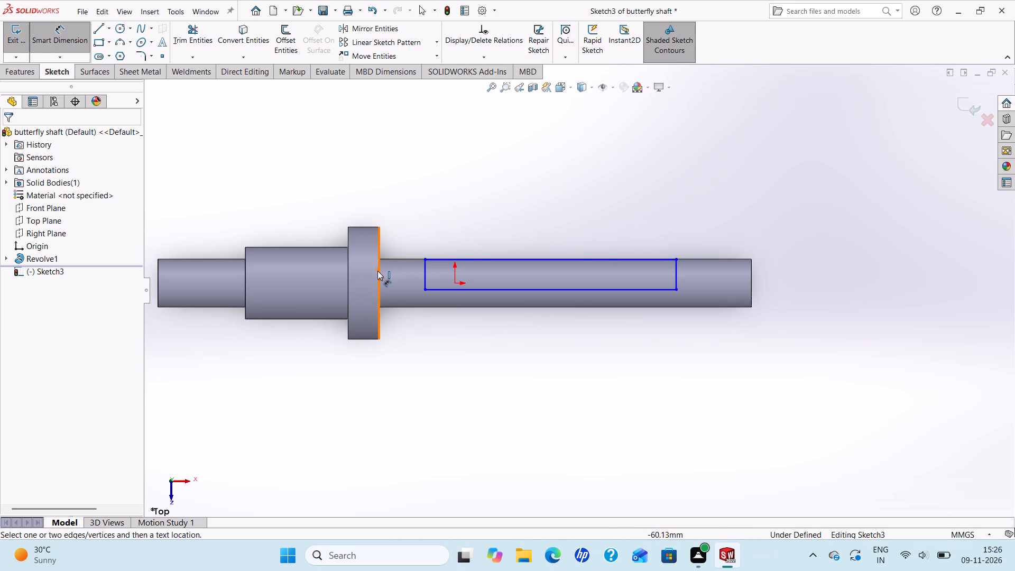
pyautogui.click(377, 271)
pyautogui.click(423, 269)
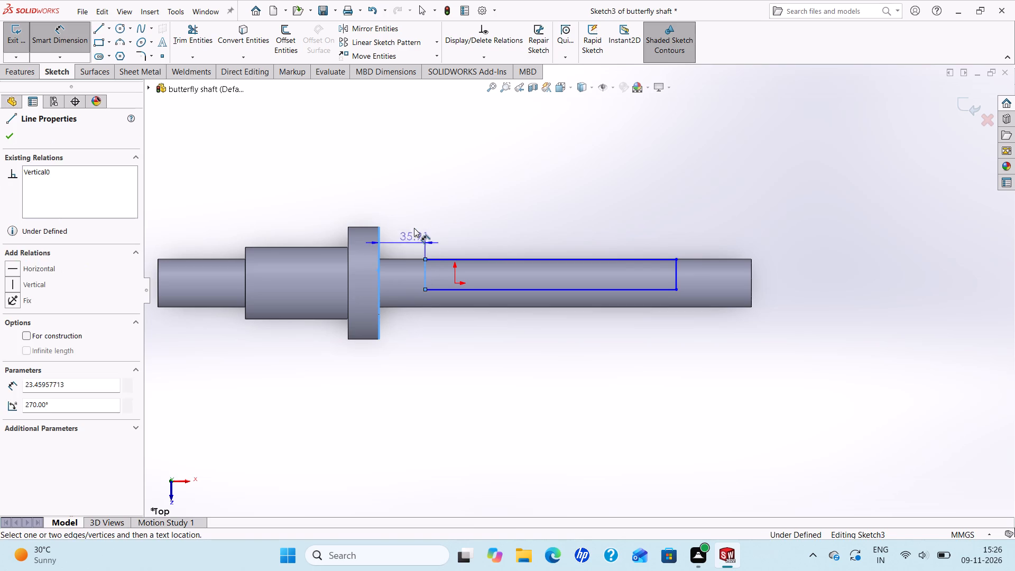
pyautogui.click(417, 224)
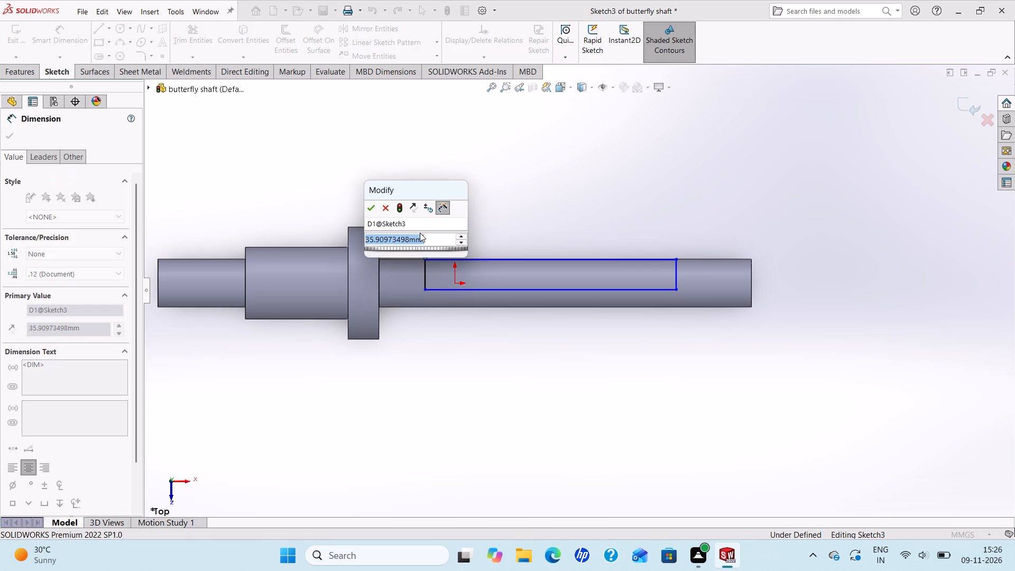
pyautogui.write('38')
pyautogui.press('Return')
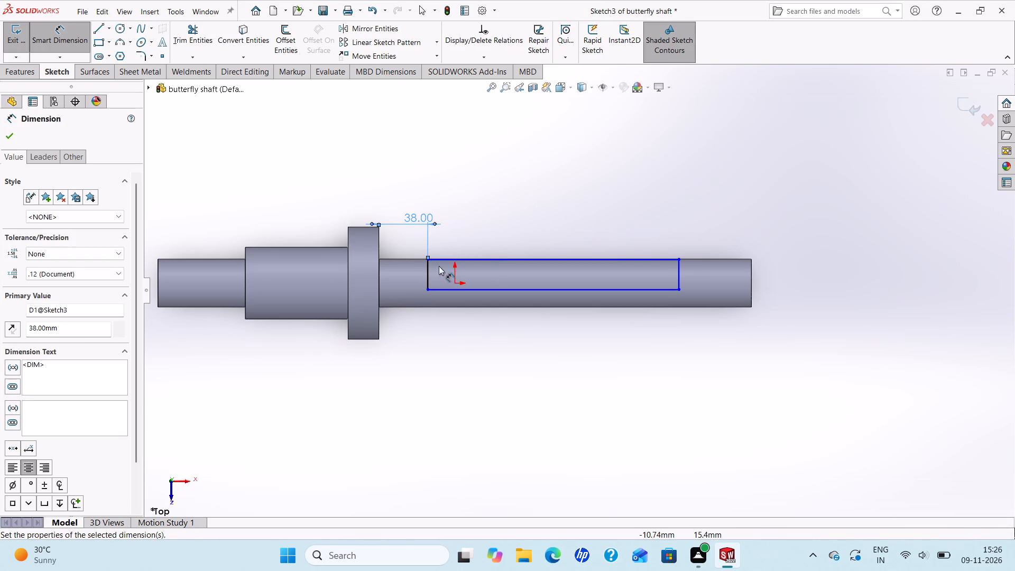
# Dimension the rectangle's length between its two short sides as 194 mm.
pyautogui.click(428, 270)
pyautogui.click(681, 275)
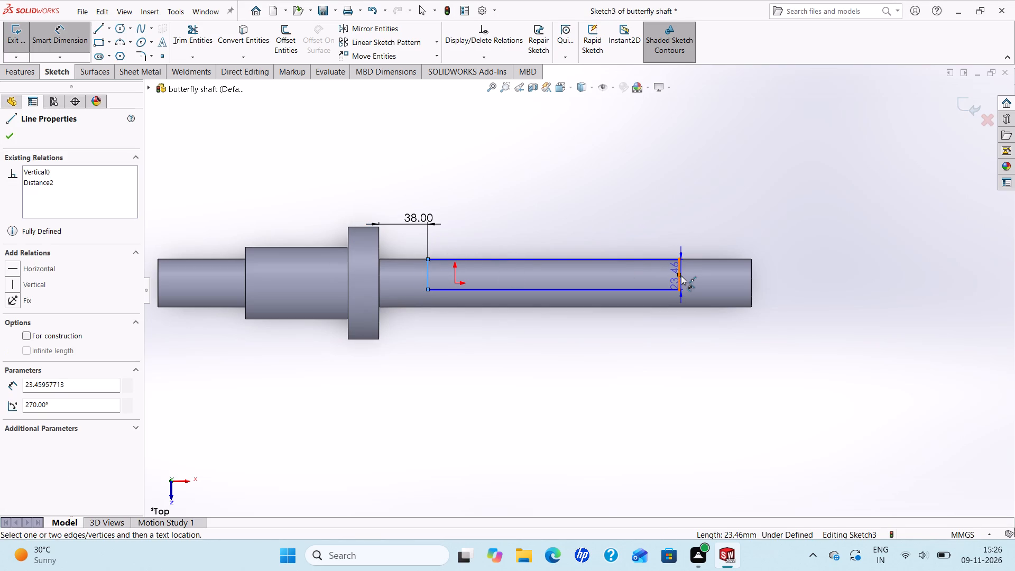
pyautogui.click(651, 216)
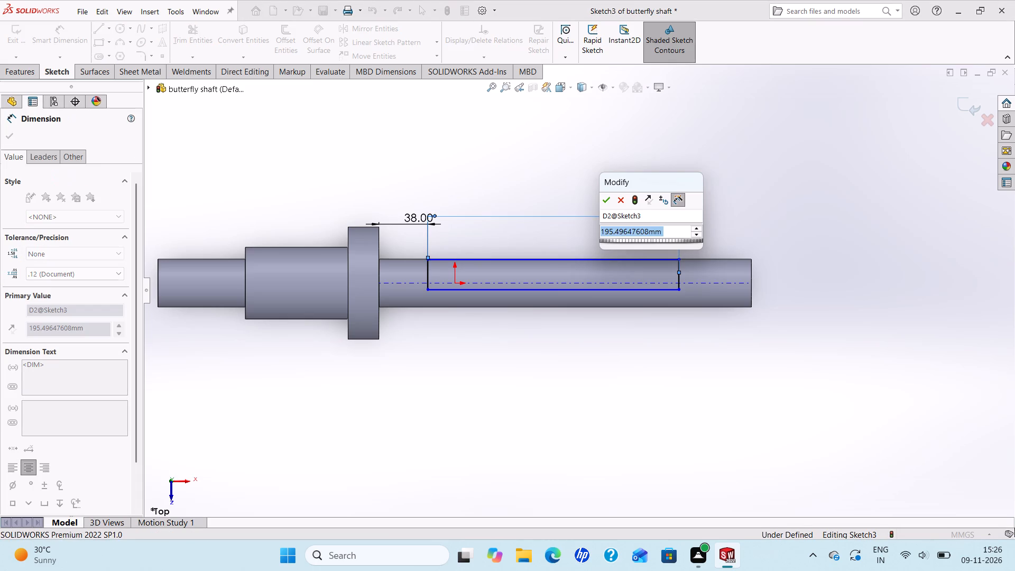
pyautogui.write('194')
pyautogui.press('Return')
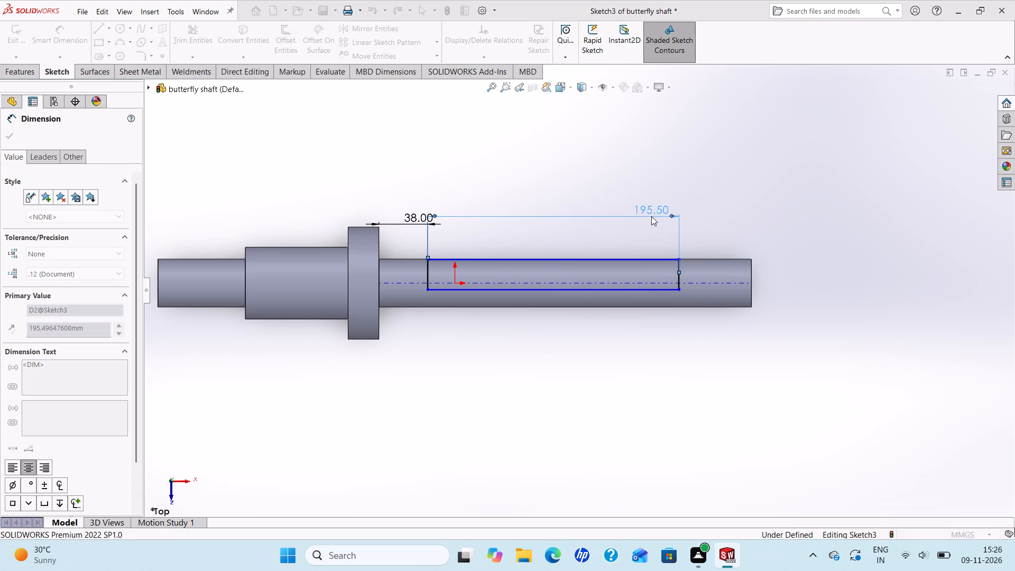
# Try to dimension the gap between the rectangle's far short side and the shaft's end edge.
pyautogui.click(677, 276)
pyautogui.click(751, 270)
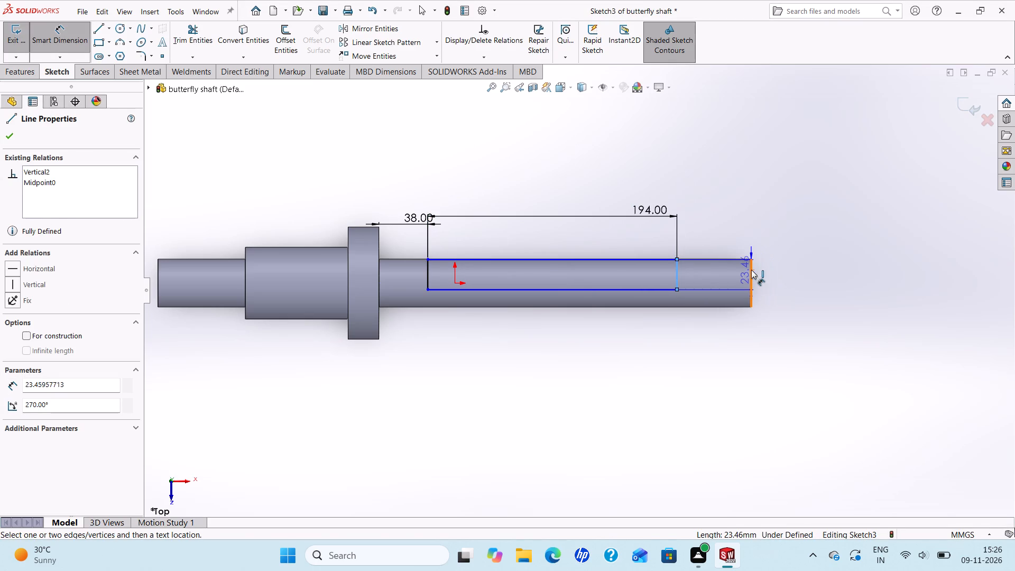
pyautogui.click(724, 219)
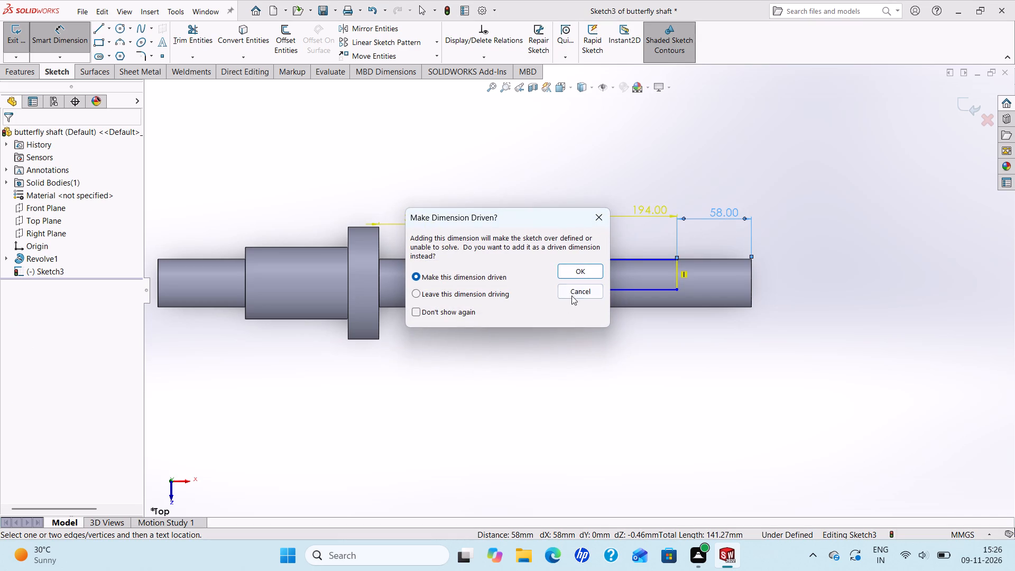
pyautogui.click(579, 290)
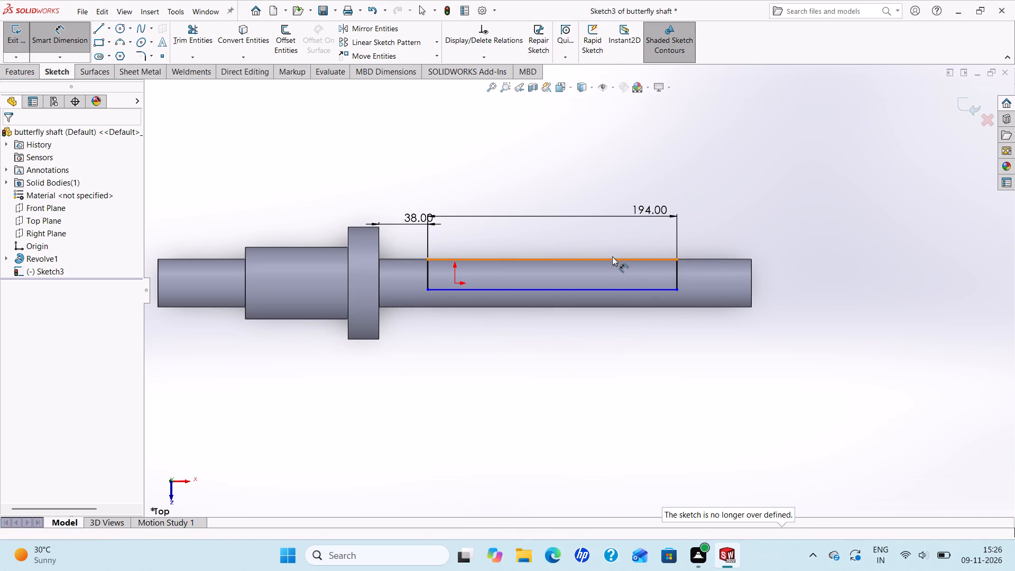
# Dimension the rectangle's height between its two long sides as 20 mm.
pyautogui.click(612, 261)
pyautogui.click(610, 289)
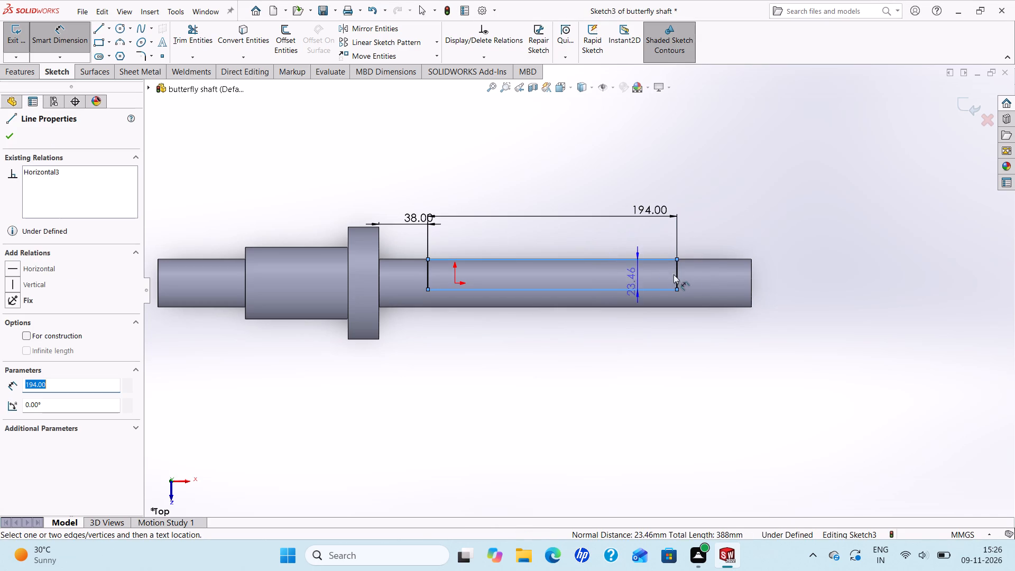
pyautogui.click(786, 283)
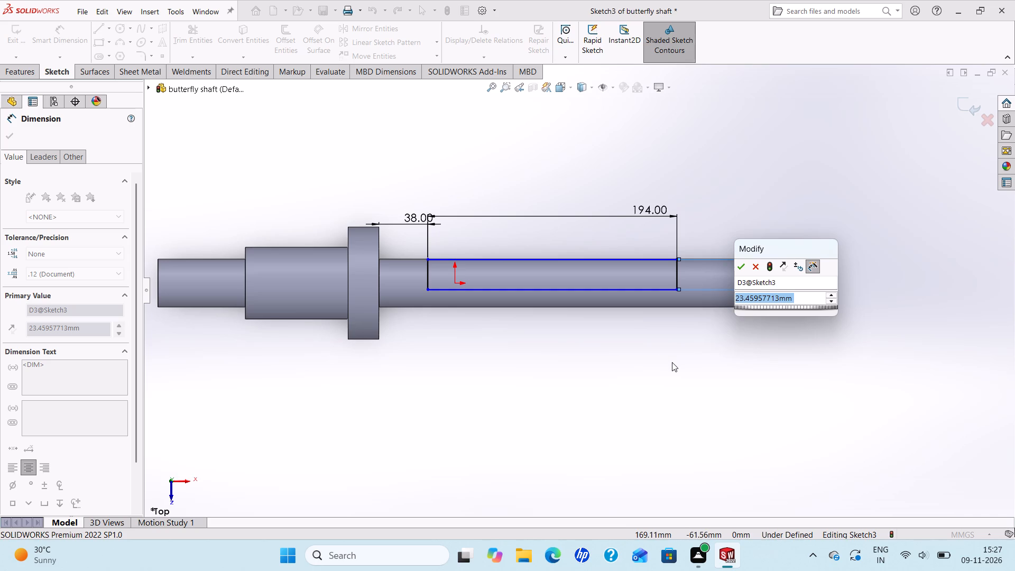
pyautogui.write('20')
pyautogui.press('Return')
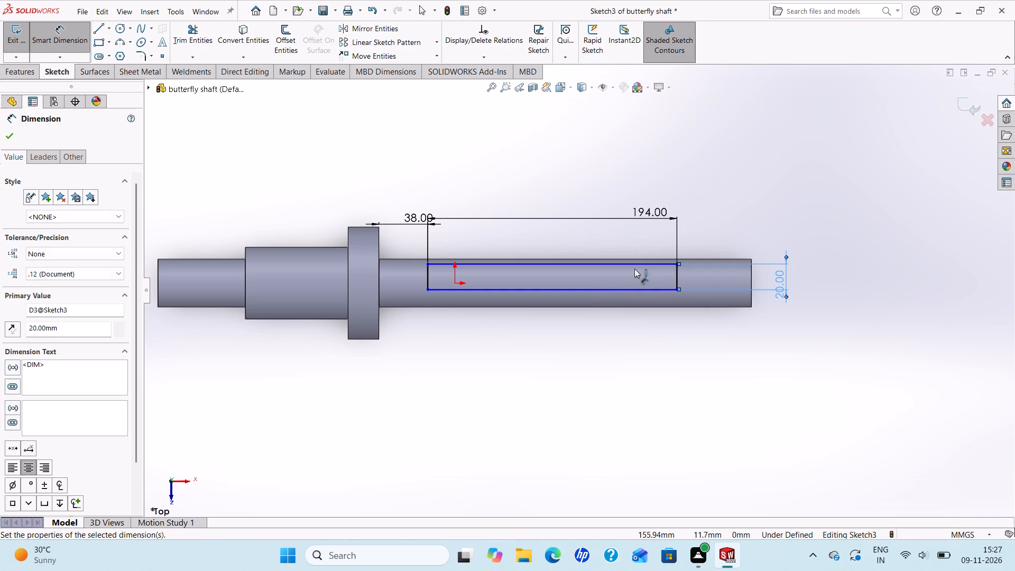
pyautogui.click(4, 135)
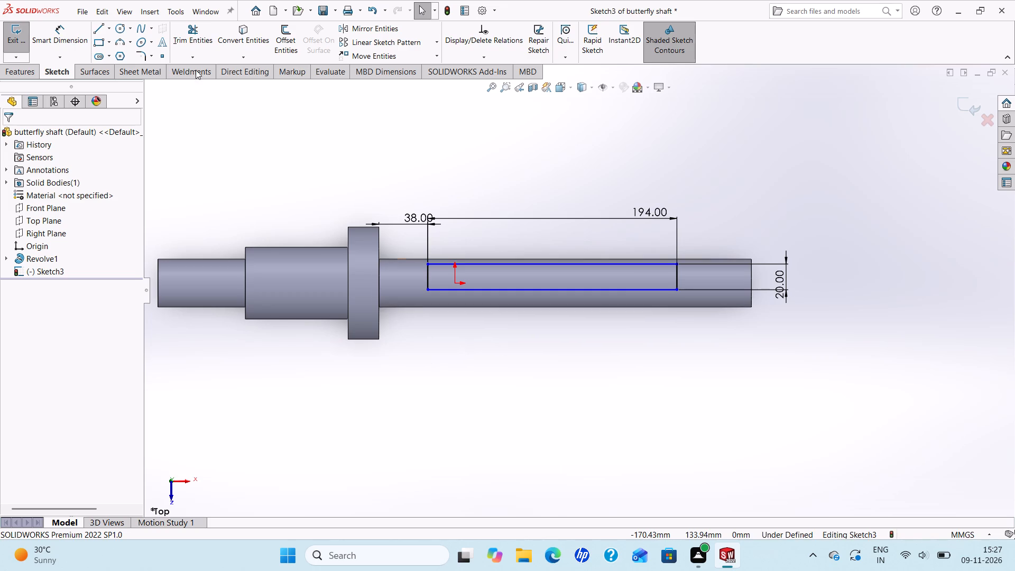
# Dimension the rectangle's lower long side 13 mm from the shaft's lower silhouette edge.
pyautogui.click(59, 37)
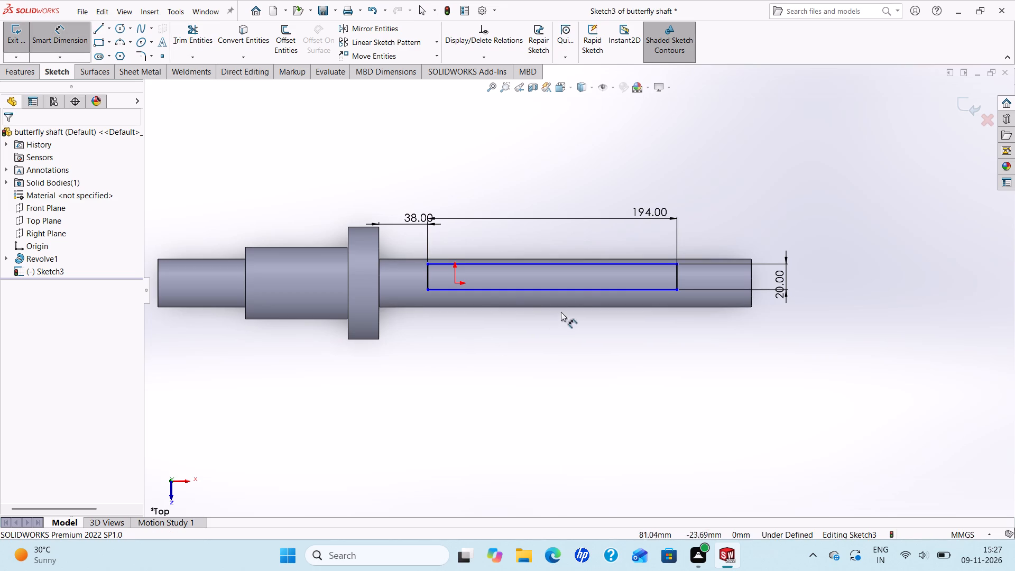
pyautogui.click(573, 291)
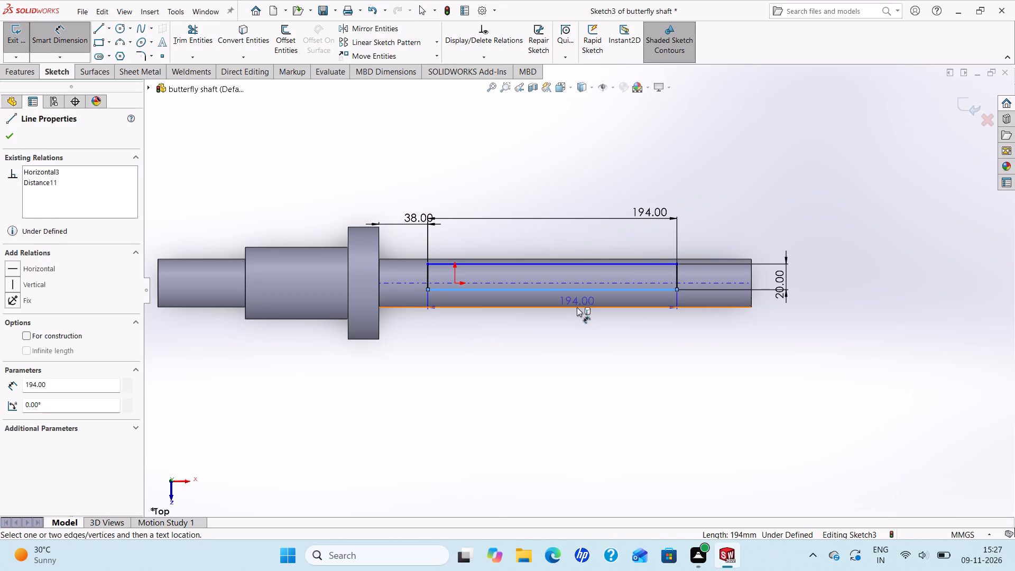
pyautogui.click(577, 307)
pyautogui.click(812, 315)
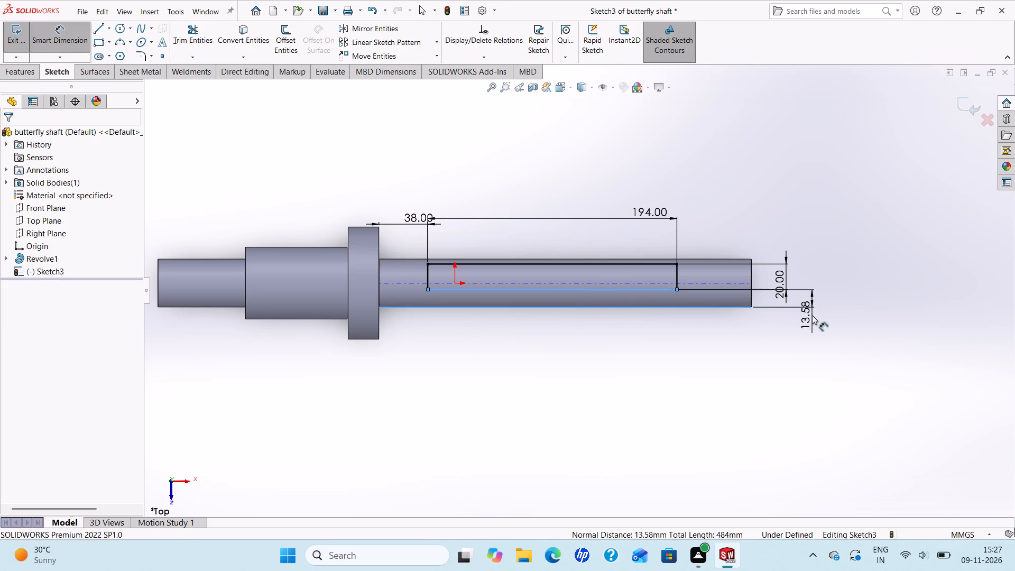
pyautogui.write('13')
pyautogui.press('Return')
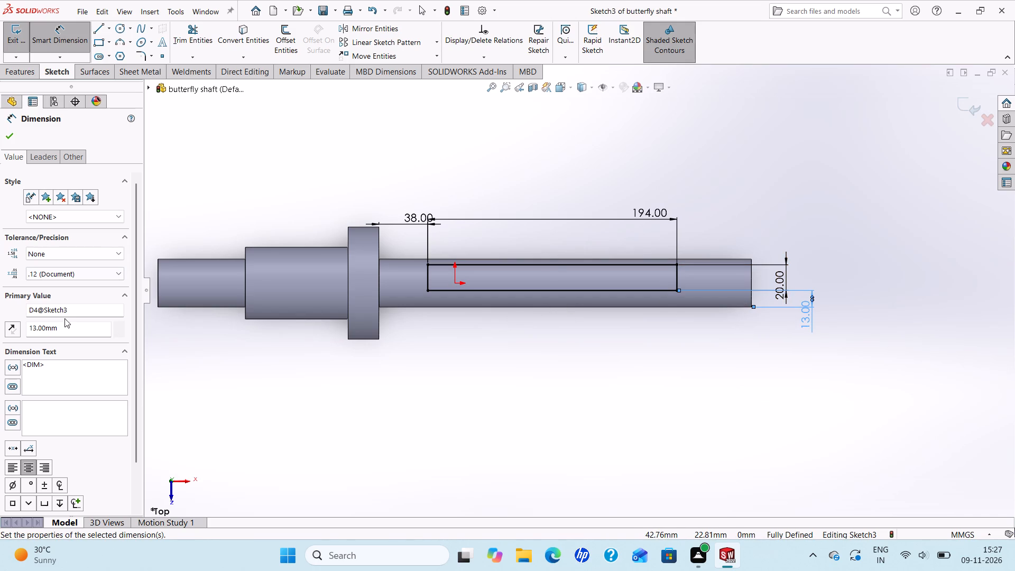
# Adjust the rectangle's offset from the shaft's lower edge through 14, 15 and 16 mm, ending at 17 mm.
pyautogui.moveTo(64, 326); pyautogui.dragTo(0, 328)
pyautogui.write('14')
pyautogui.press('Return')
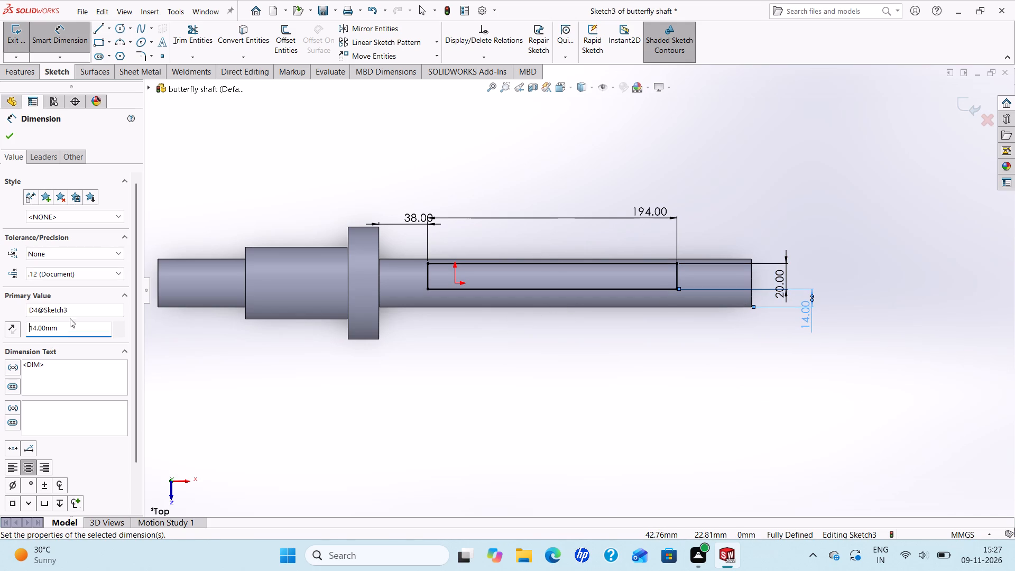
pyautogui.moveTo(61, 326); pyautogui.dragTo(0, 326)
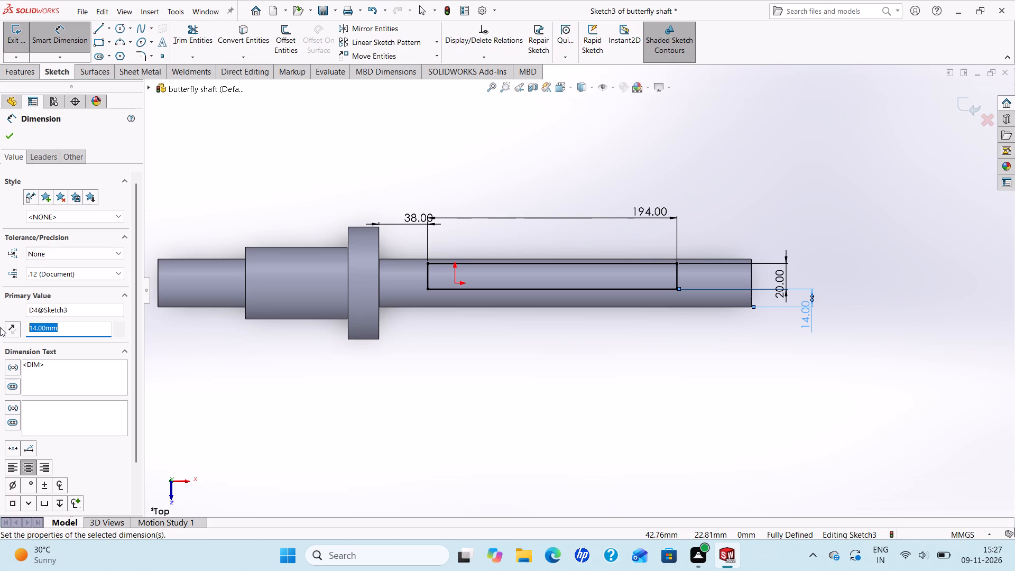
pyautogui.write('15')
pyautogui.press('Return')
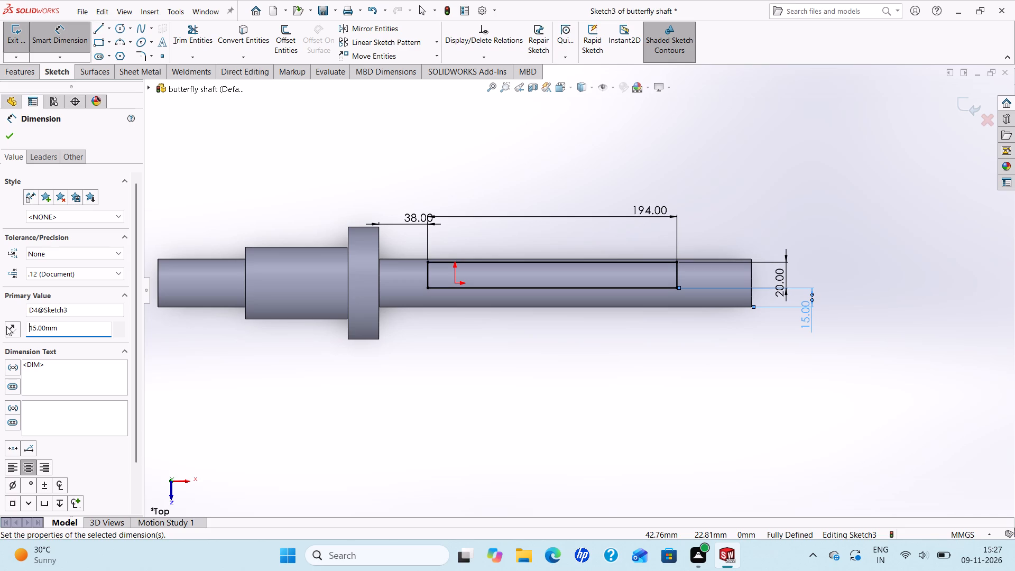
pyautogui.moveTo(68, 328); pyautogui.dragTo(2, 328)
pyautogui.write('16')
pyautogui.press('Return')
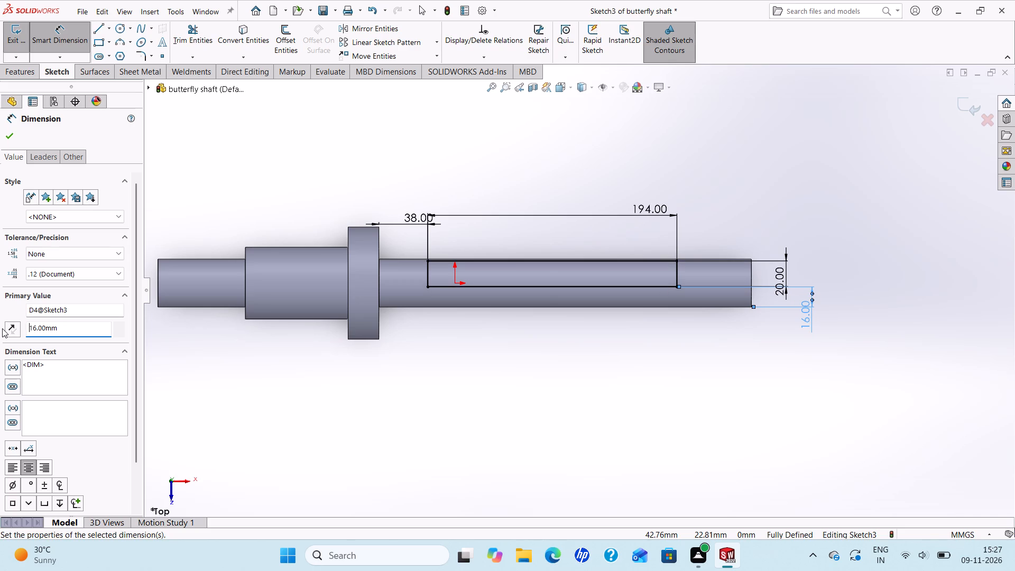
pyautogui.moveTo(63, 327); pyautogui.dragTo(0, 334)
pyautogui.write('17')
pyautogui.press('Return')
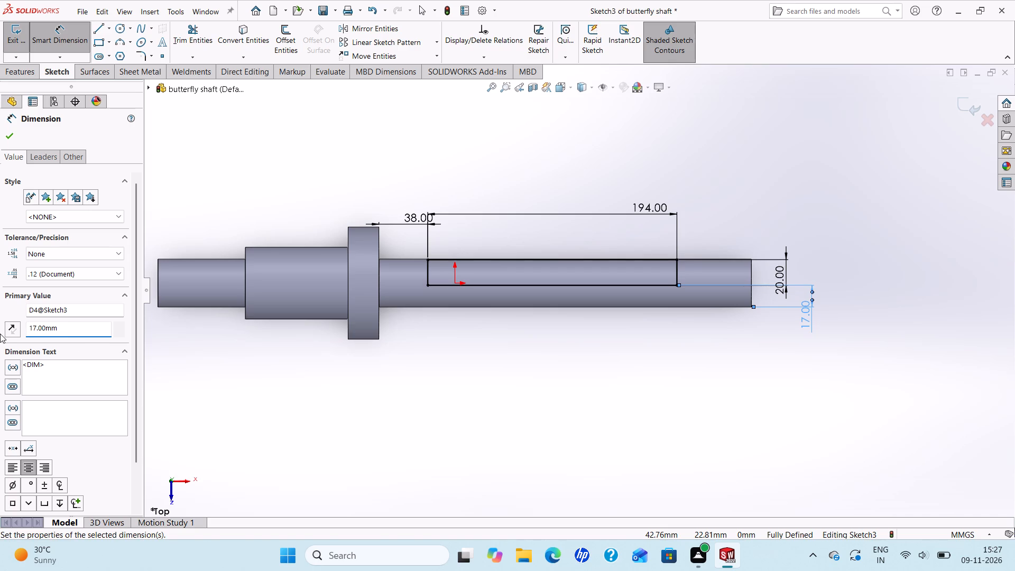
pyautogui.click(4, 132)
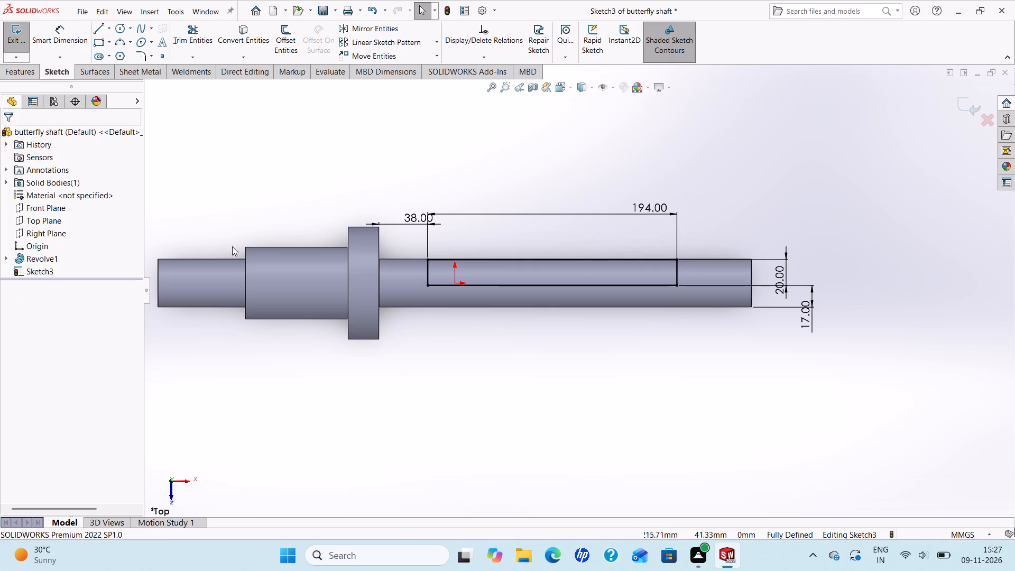
# Make the rectangle's upper side collinear with the shaft's upper silhouette edge and delete the conflicting 17 mm offset dimension.
pyautogui.keyDown('ctrl'); pyautogui.click(490, 257); pyautogui.keyUp('ctrl')
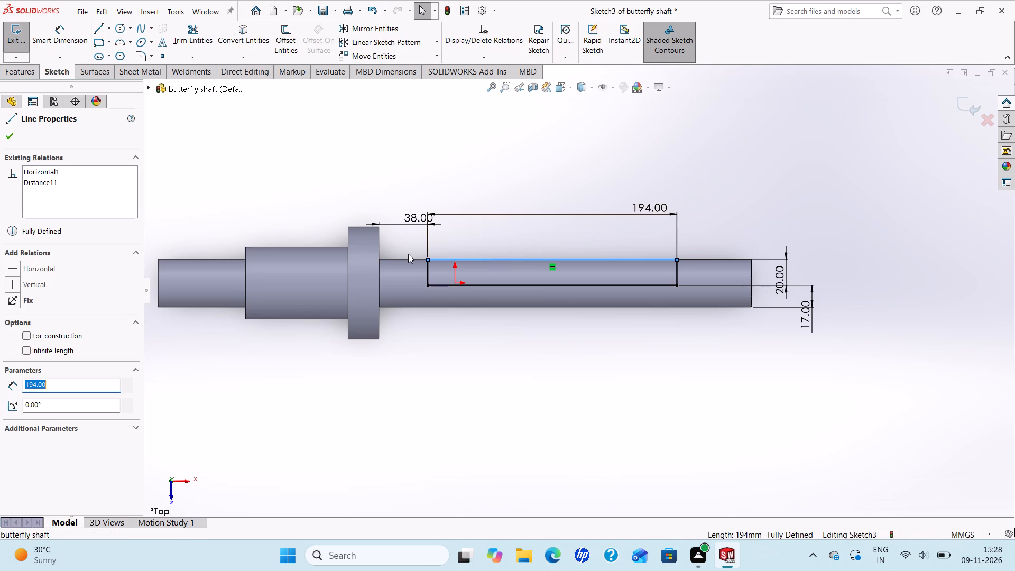
pyautogui.keyDown('ctrl'); pyautogui.click(409, 258); pyautogui.keyUp('ctrl')
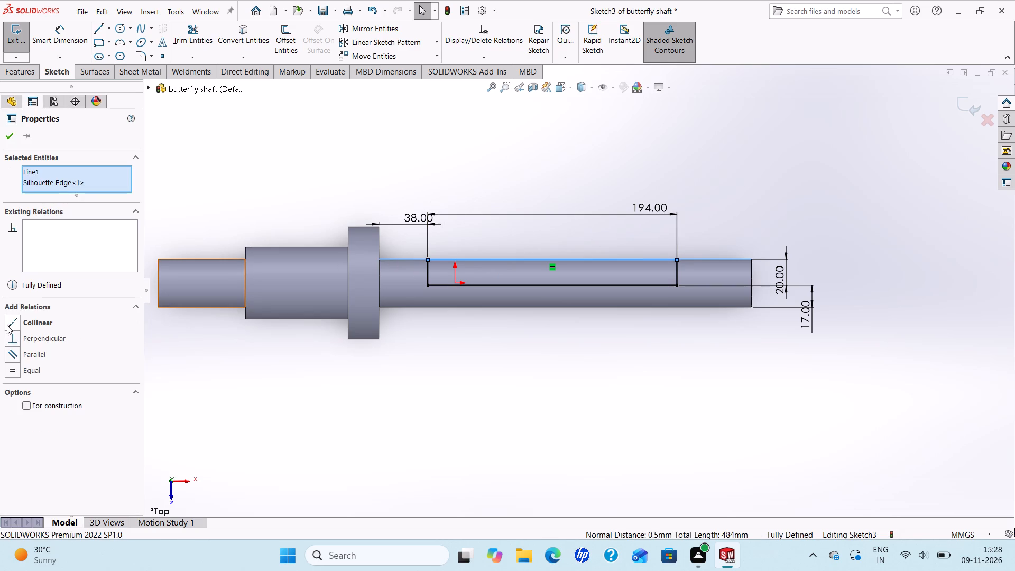
pyautogui.click(19, 319)
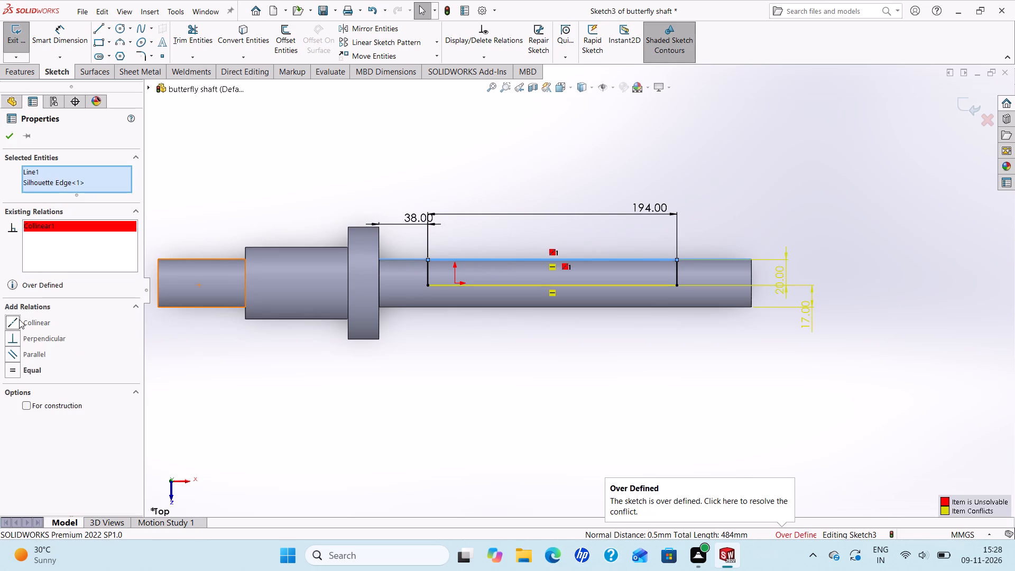
pyautogui.click(11, 133)
pyautogui.click(805, 318)
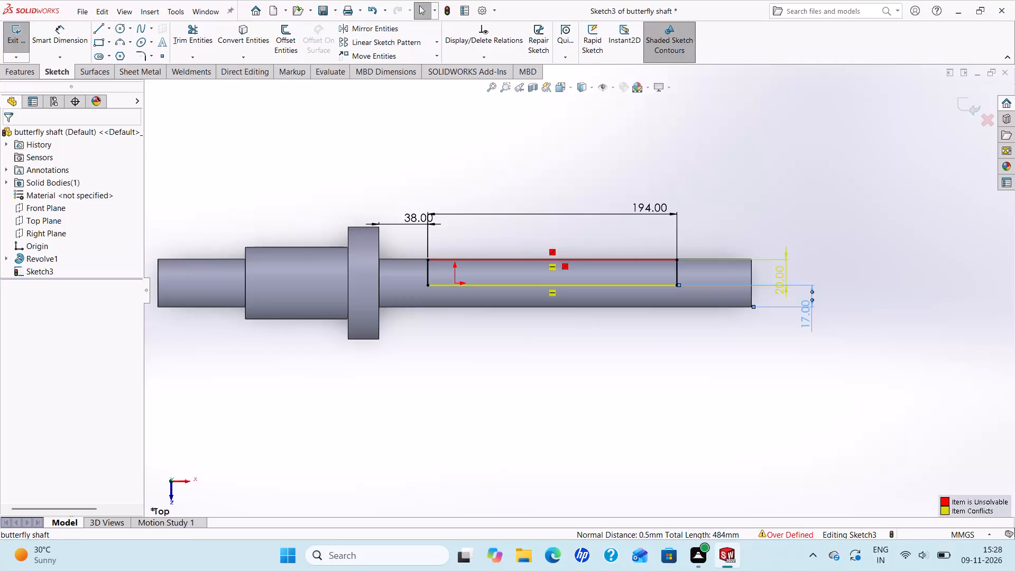
pyautogui.press('Delete')
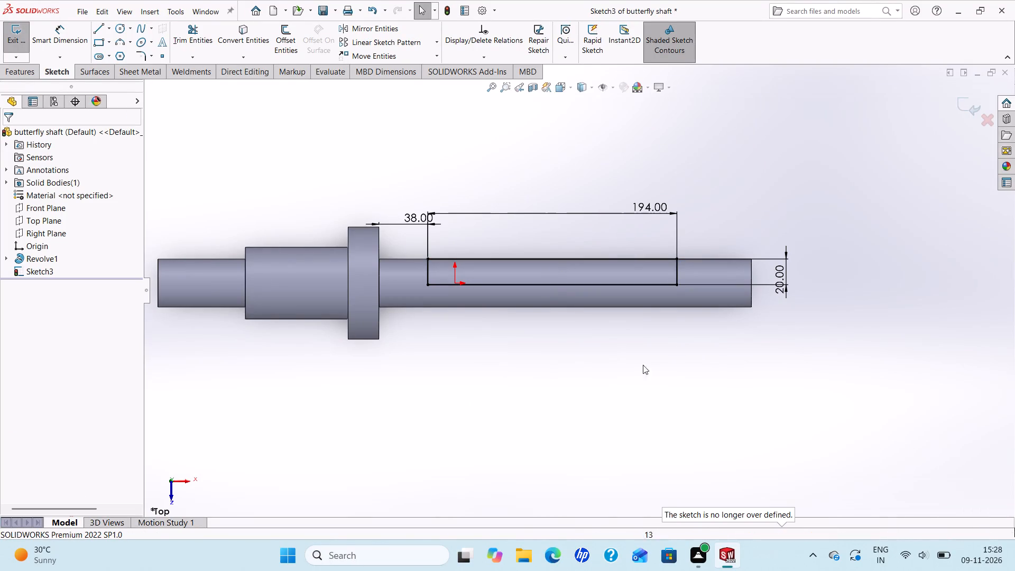
# Cut-extrude the 194 by 20 mm rectangle through the shaft with Through All - Both.
pyautogui.click(27, 66)
pyautogui.click(178, 42)
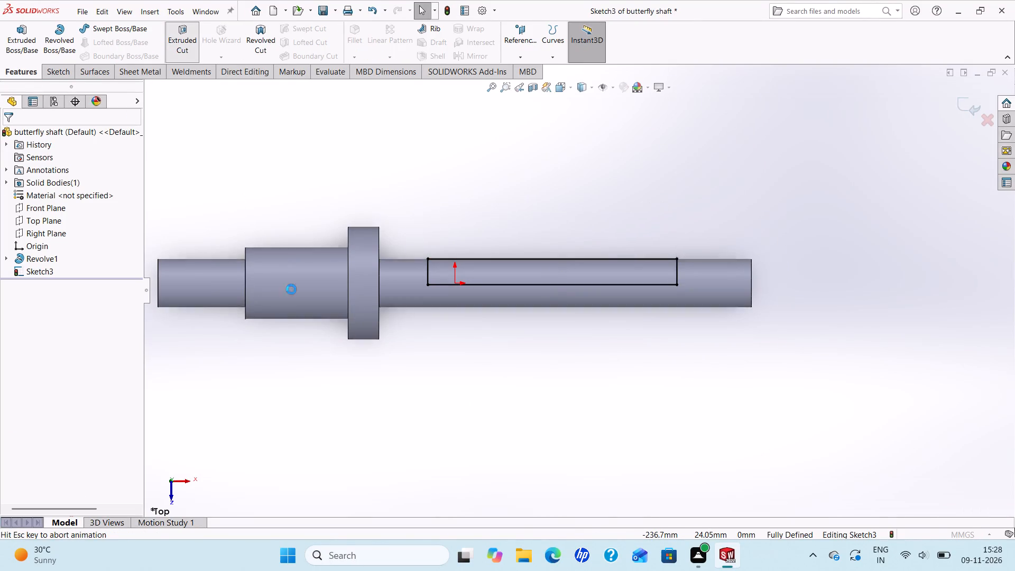
pyautogui.scroll(-1, 588, 326)
pyautogui.moveTo(588, 326); pyautogui.dragTo(594, 303, button='middle')
pyautogui.scroll(1, 588, 326)
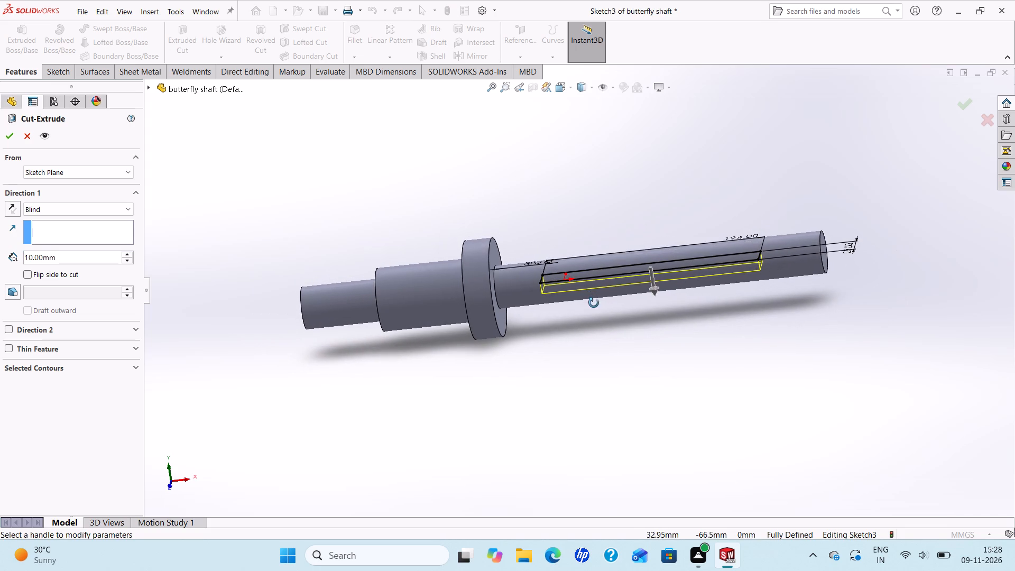
pyautogui.moveTo(594, 303); pyautogui.dragTo(594, 305, button='middle')
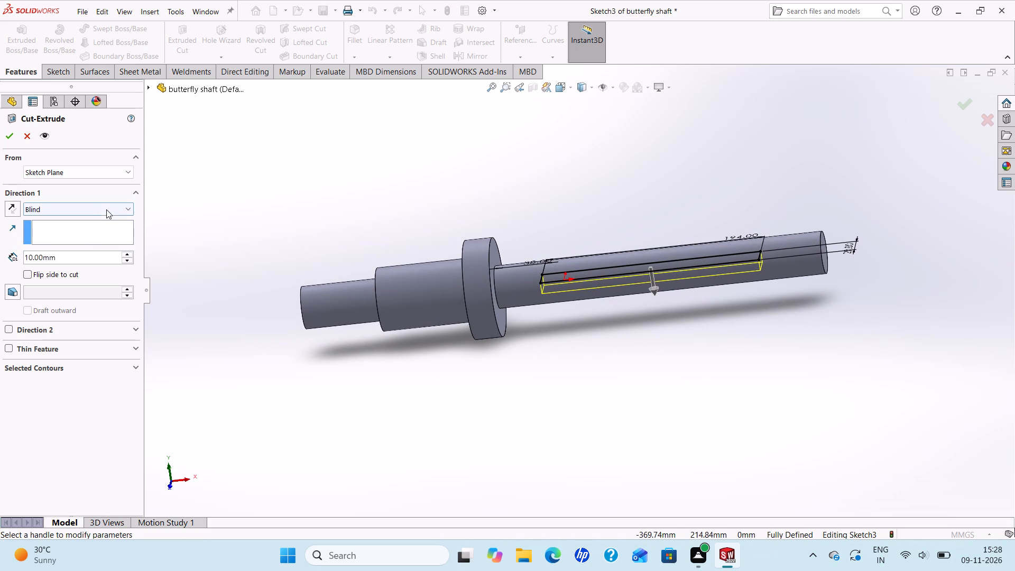
pyautogui.click(114, 210)
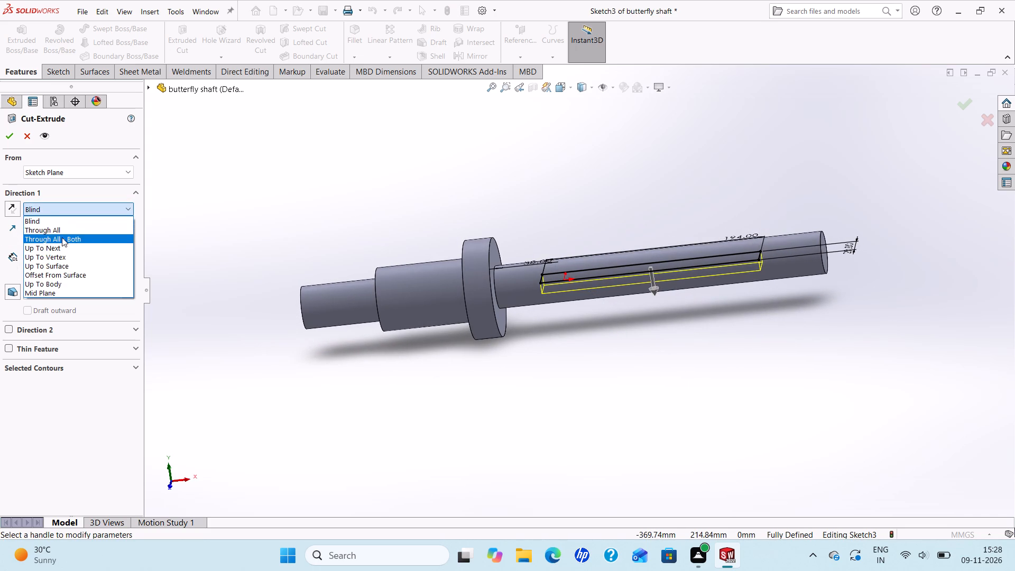
pyautogui.click(62, 237)
pyautogui.moveTo(463, 323); pyautogui.dragTo(460, 321, button='middle')
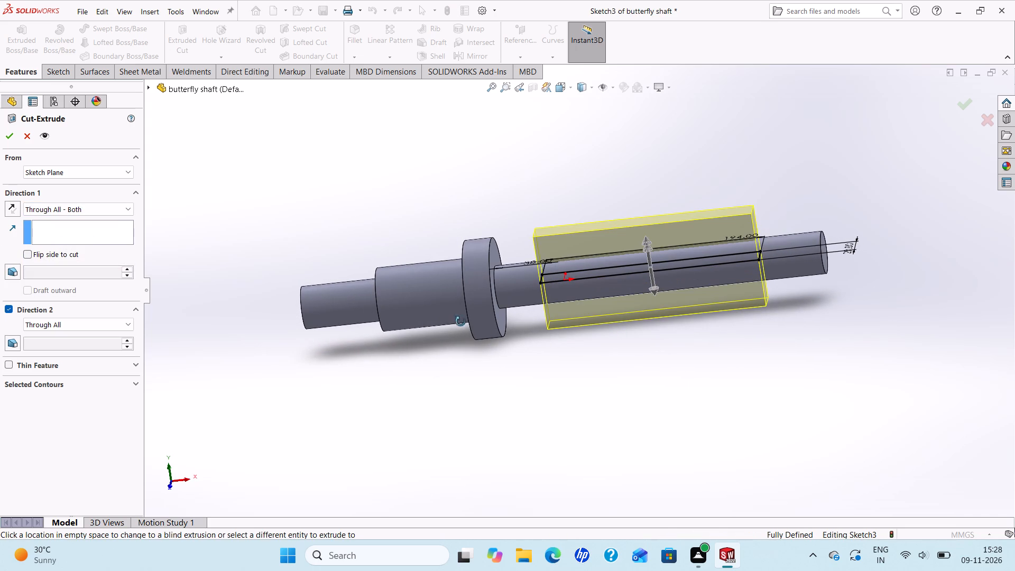
pyautogui.moveTo(460, 321); pyautogui.dragTo(482, 159, button='middle')
pyautogui.scroll(1, 484, 217)
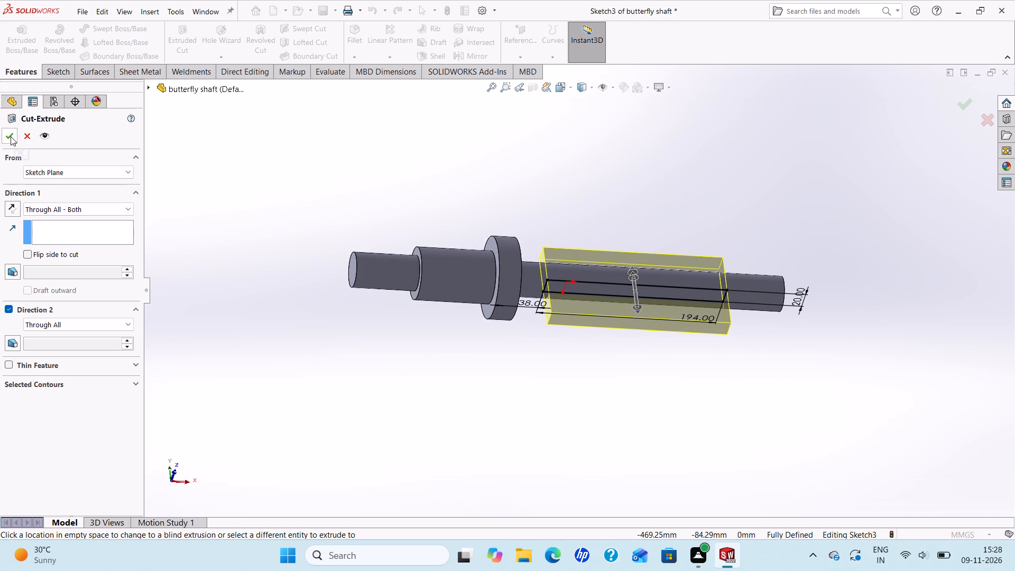
pyautogui.click(11, 136)
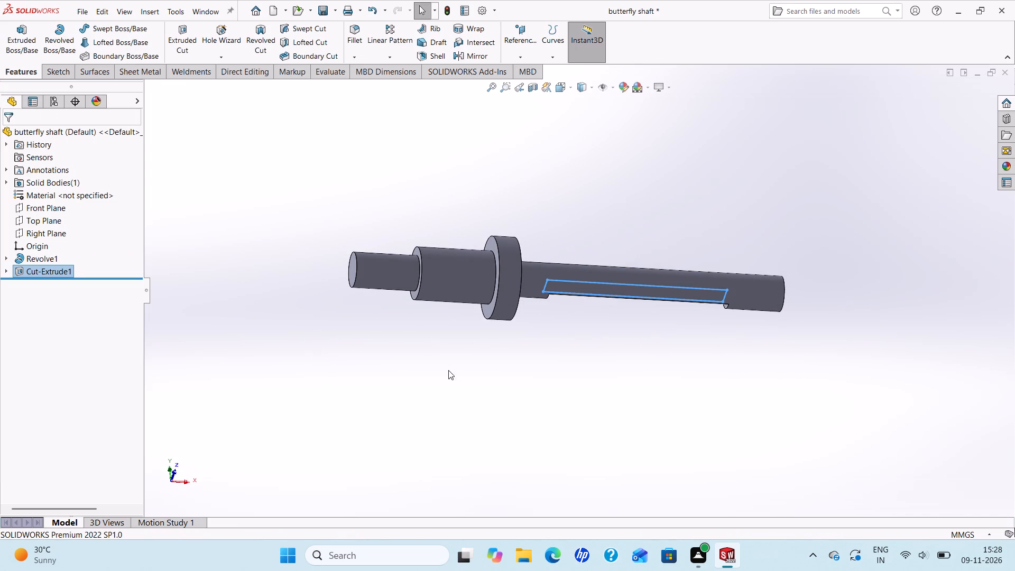
pyautogui.press('Escape')
# Open a new sketch on the flat face of the recess cut in the shaft's long end section.
pyautogui.moveTo(510, 363); pyautogui.dragTo(512, 139, button='middle')
pyautogui.moveTo(591, 266); pyautogui.dragTo(623, 115, button='middle')
pyautogui.scroll(1, 604, 289)
pyautogui.moveTo(603, 289); pyautogui.dragTo(598, 165, button='middle')
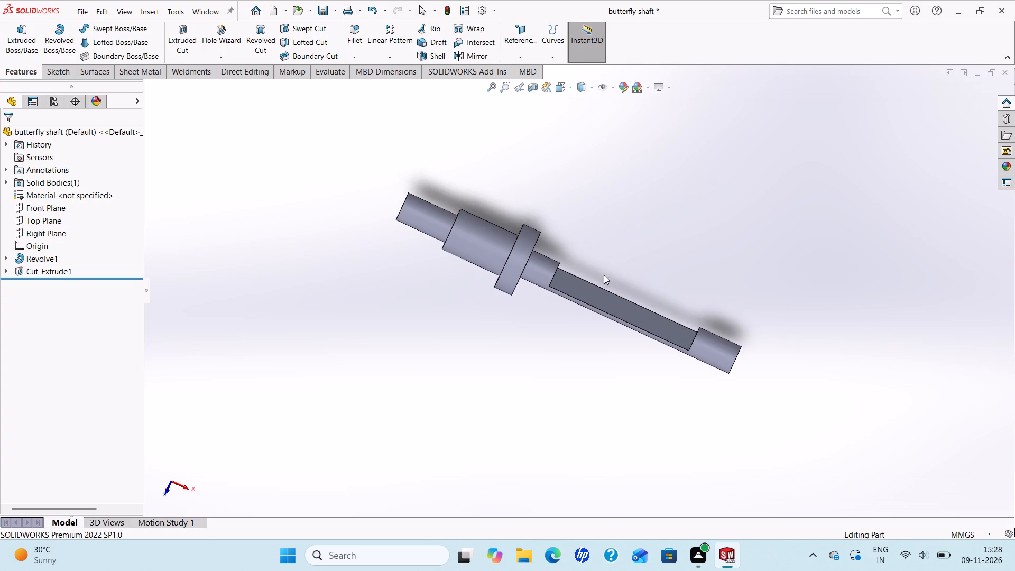
pyautogui.scroll(-2, 604, 275)
pyautogui.moveTo(549, 319); pyautogui.dragTo(582, 346, button='middle')
pyautogui.scroll(-1, 610, 316)
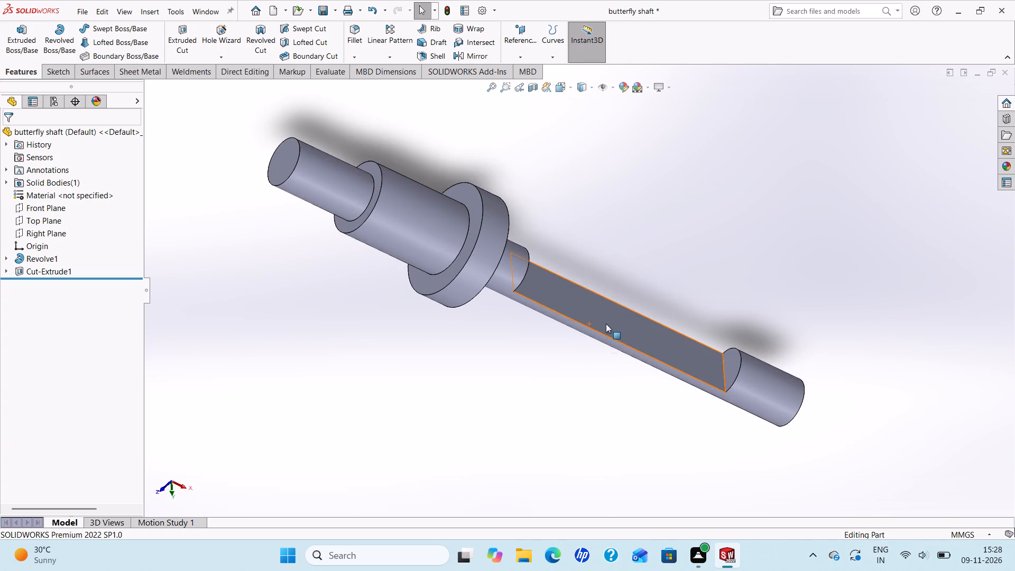
pyautogui.moveTo(606, 324); pyautogui.dragTo(589, 289, button='middle')
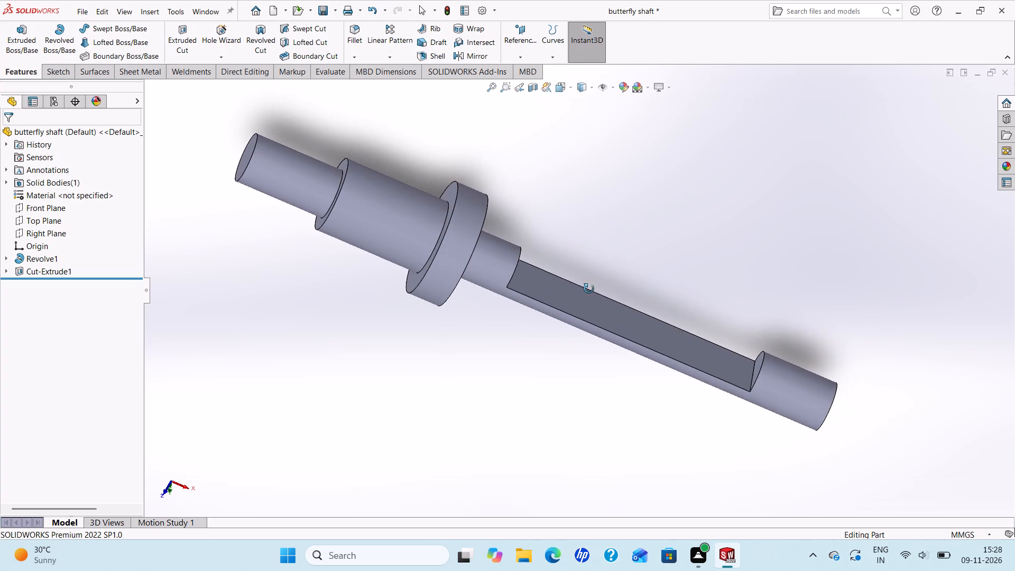
pyautogui.moveTo(589, 289); pyautogui.dragTo(589, 290, button='middle')
pyautogui.scroll(-1, 599, 329)
pyautogui.click(601, 308)
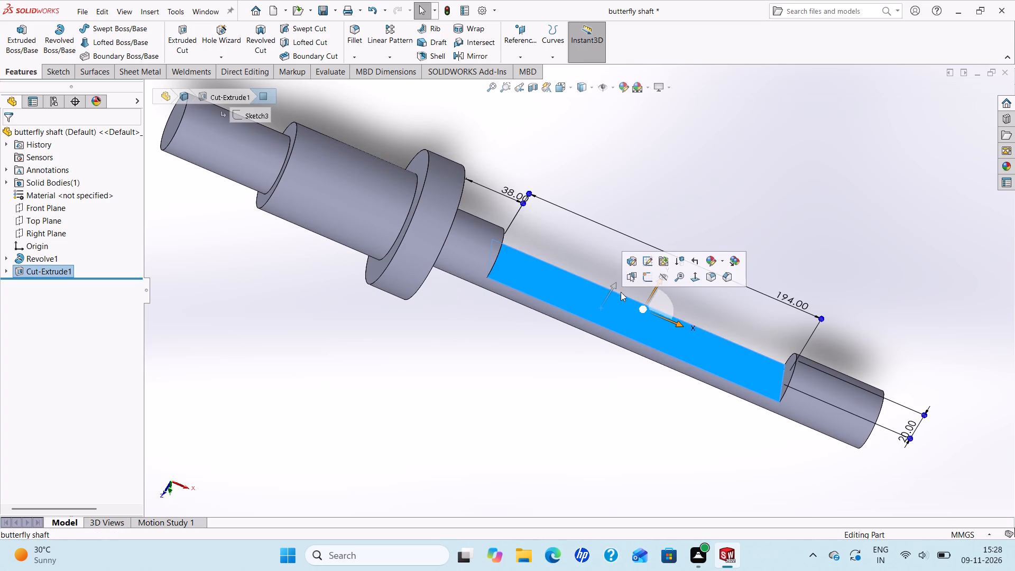
pyautogui.click(647, 277)
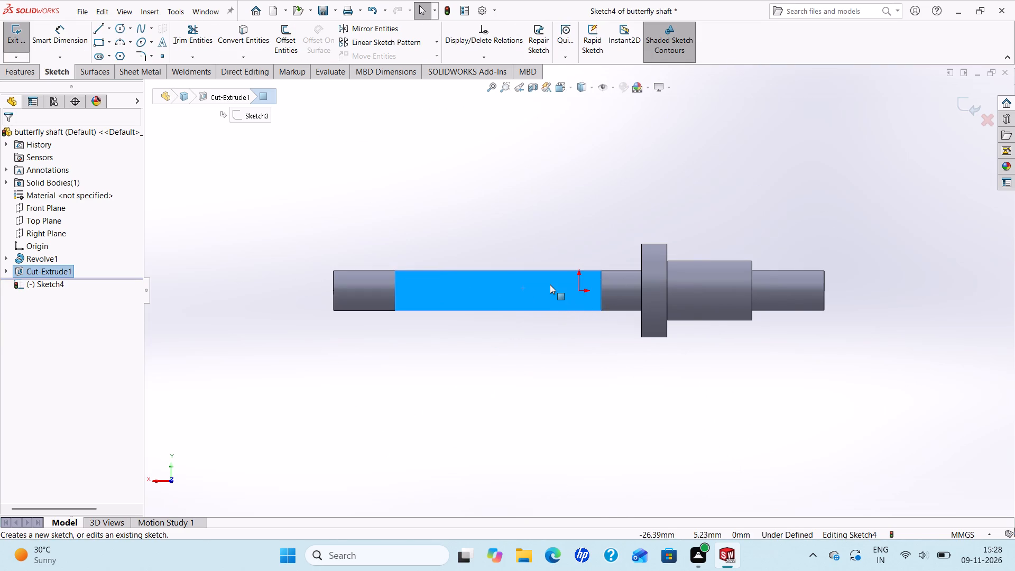
# Sketch two circles, radii about 8 and 10.5 mm, level with the origin on the recess face, the larger one farther from the flange.
pyautogui.scroll(-2, 550, 284)
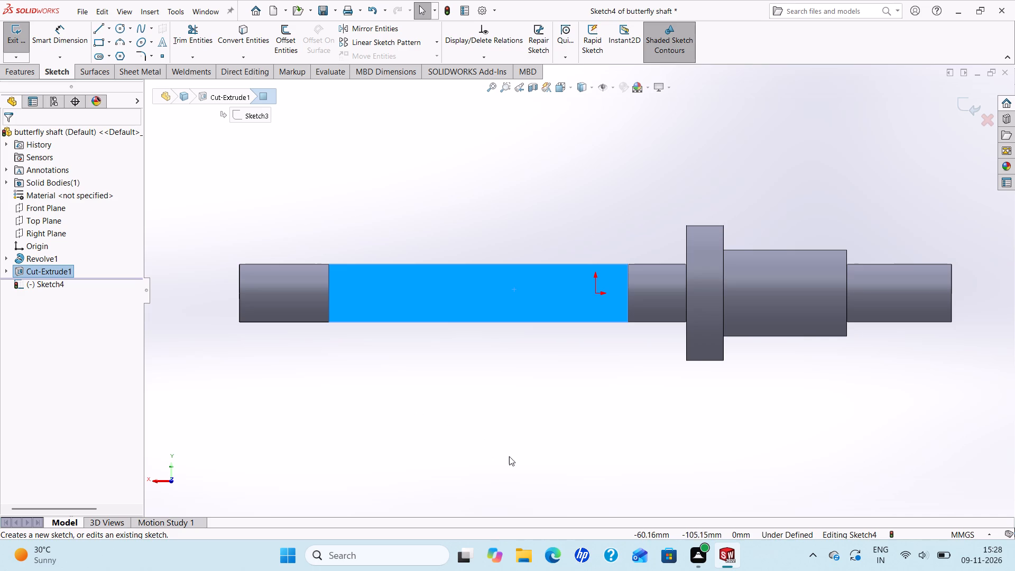
pyautogui.click(119, 27)
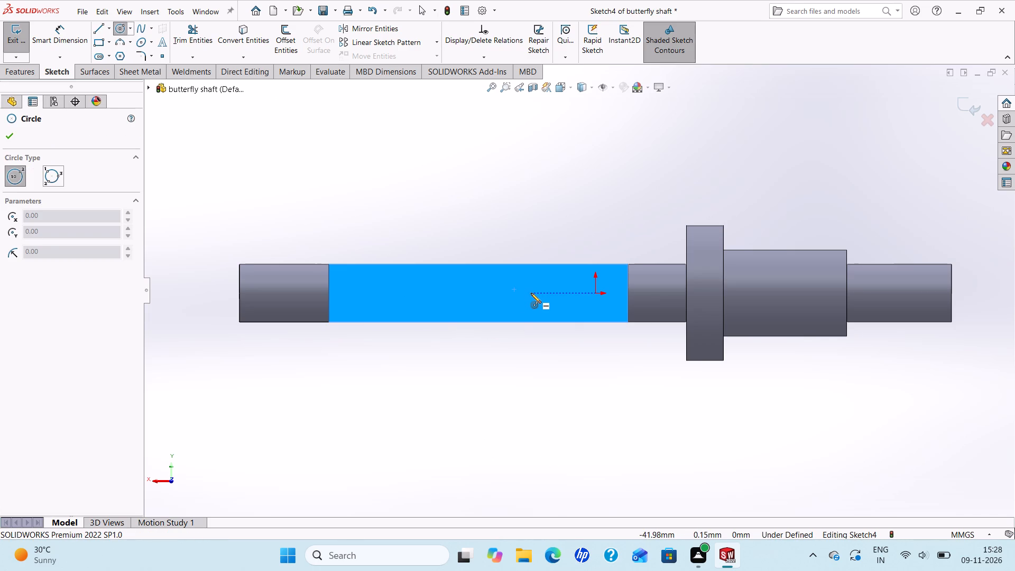
pyautogui.click(541, 293)
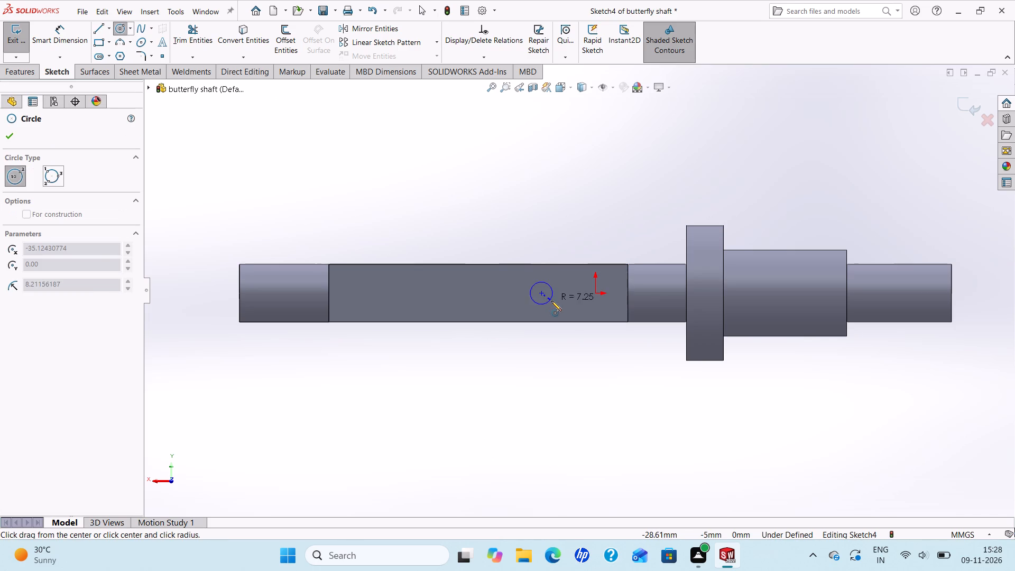
pyautogui.click(551, 301)
pyautogui.click(386, 293)
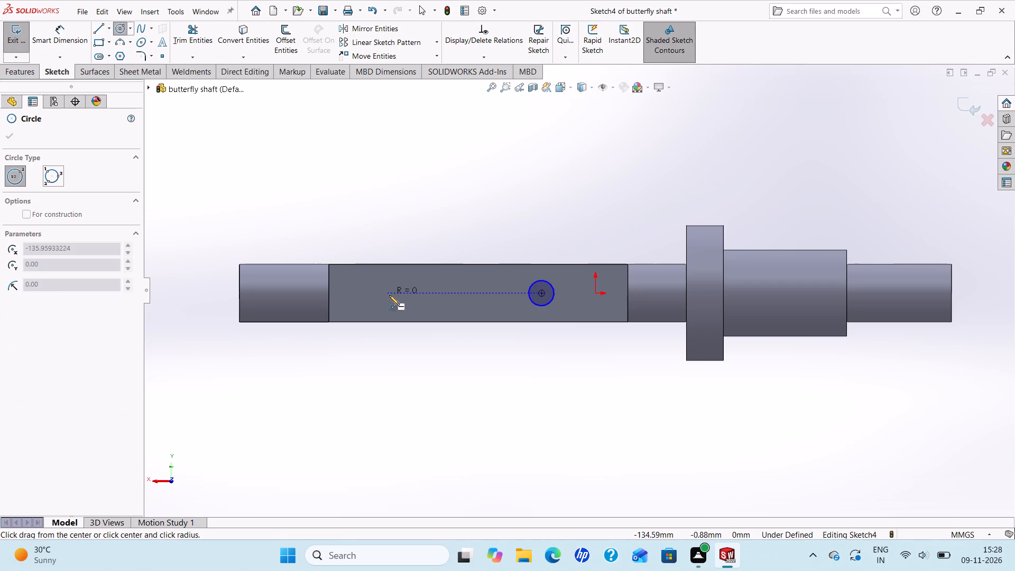
pyautogui.click(401, 300)
pyautogui.rightClick(401, 300)
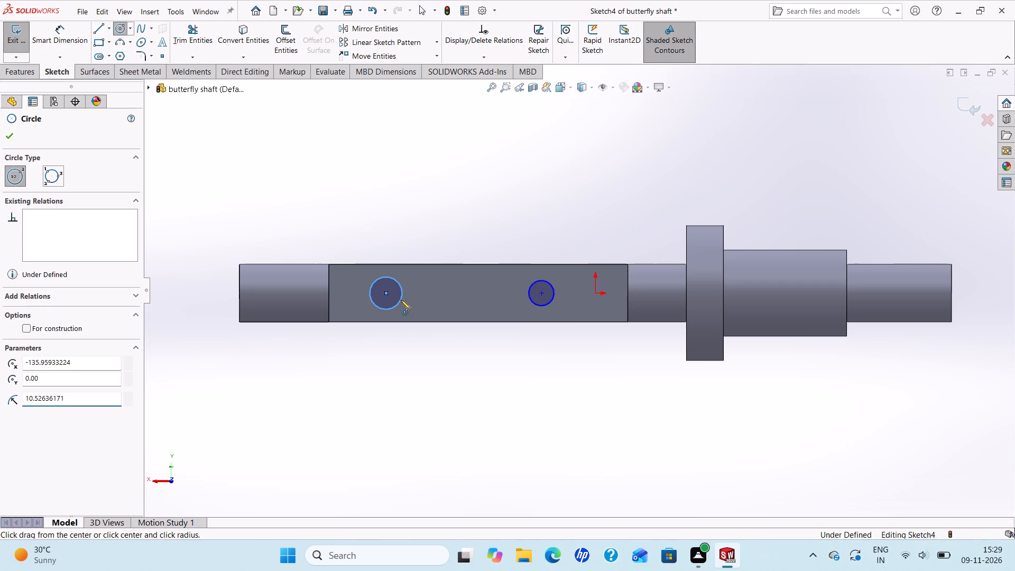
pyautogui.click(422, 303)
# Dimension the diameter of each of the two circles as 12 mm.
pyautogui.click(43, 30)
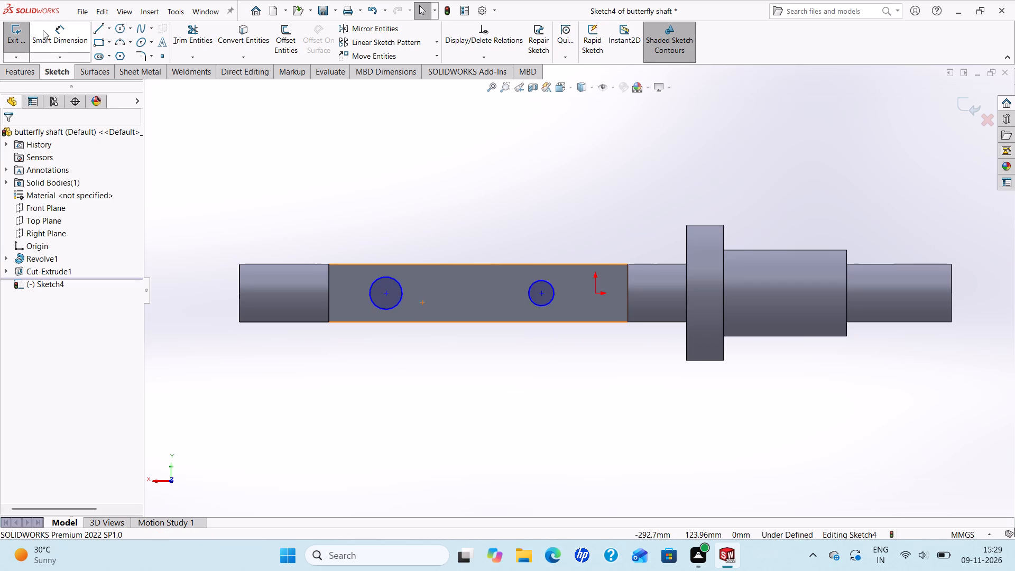
pyautogui.click(371, 288)
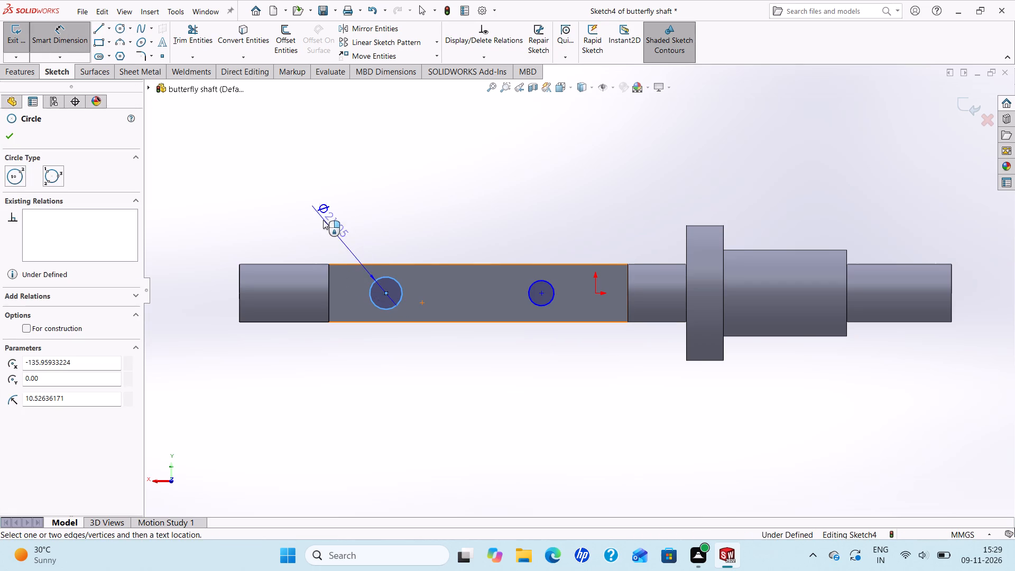
pyautogui.click(311, 216)
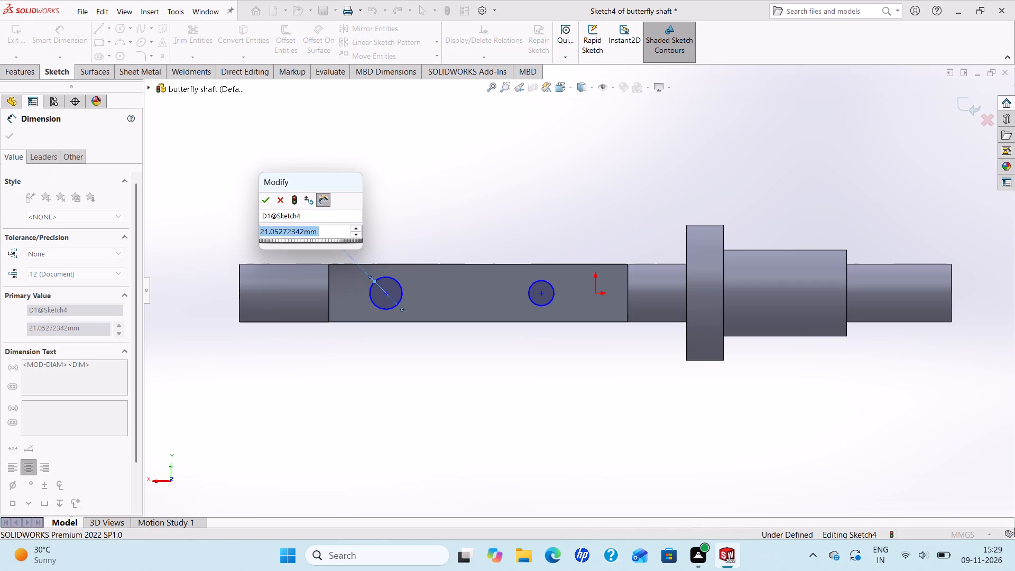
pyautogui.write('12')
pyautogui.press('Return')
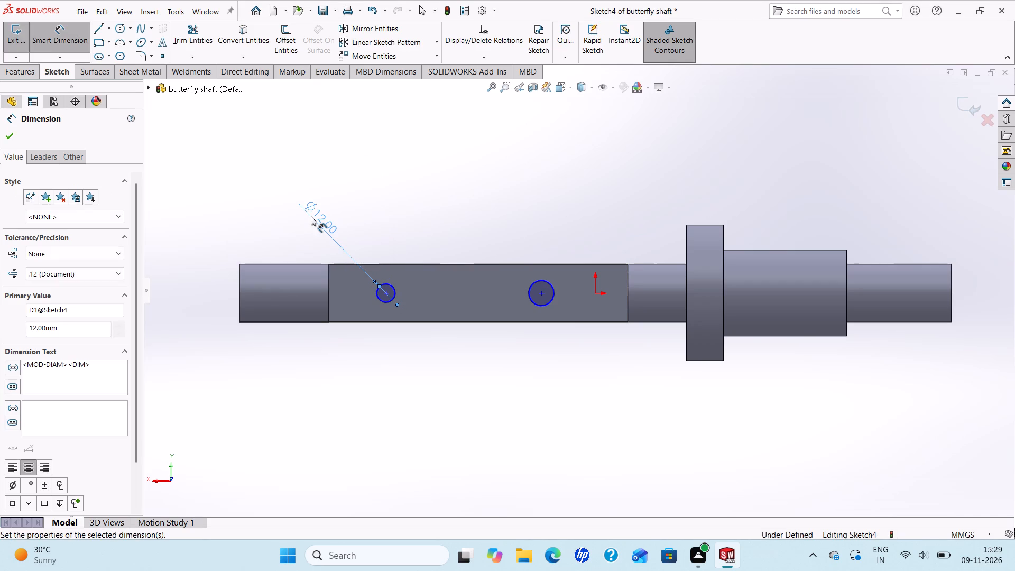
pyautogui.click(550, 283)
pyautogui.click(583, 187)
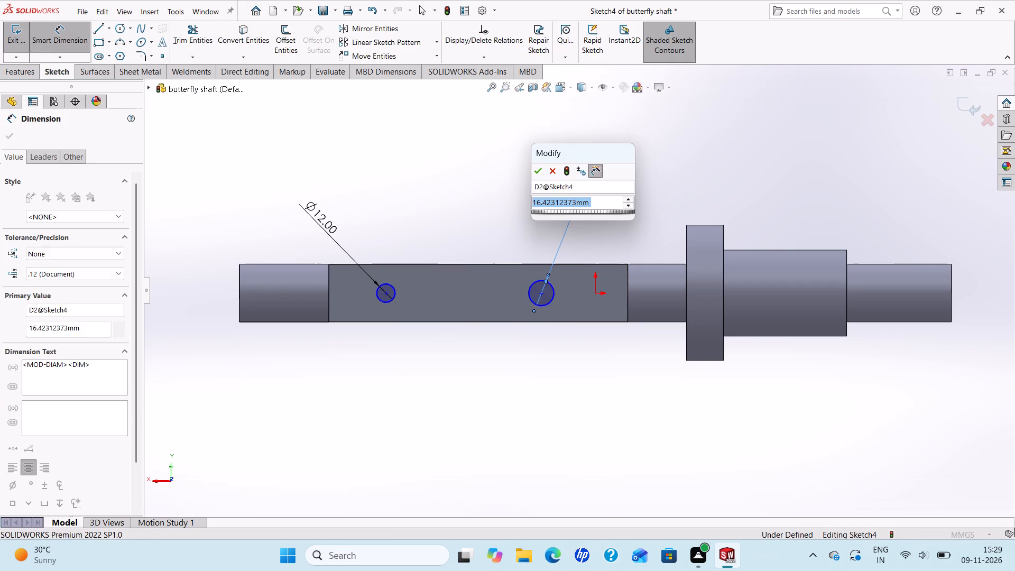
pyautogui.write('12')
pyautogui.press('Return')
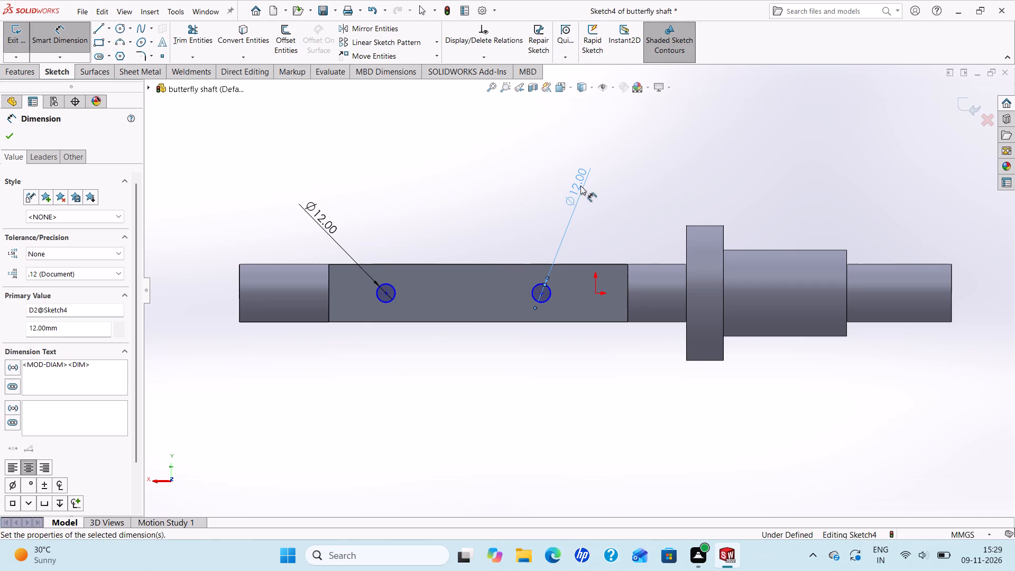
# Dimension the spacing between the two circle centres as 100 mm.
pyautogui.click(385, 294)
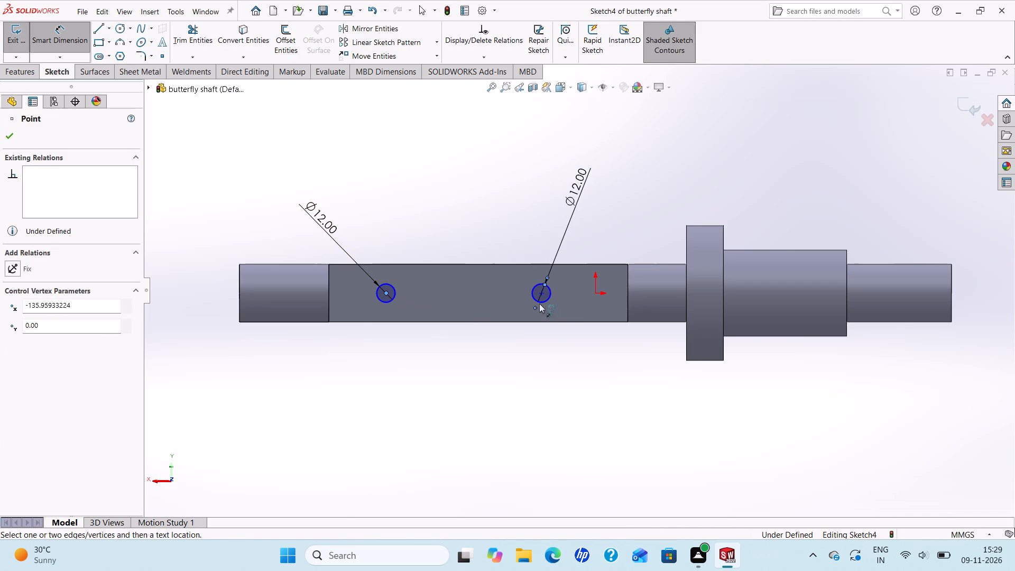
pyautogui.click(543, 291)
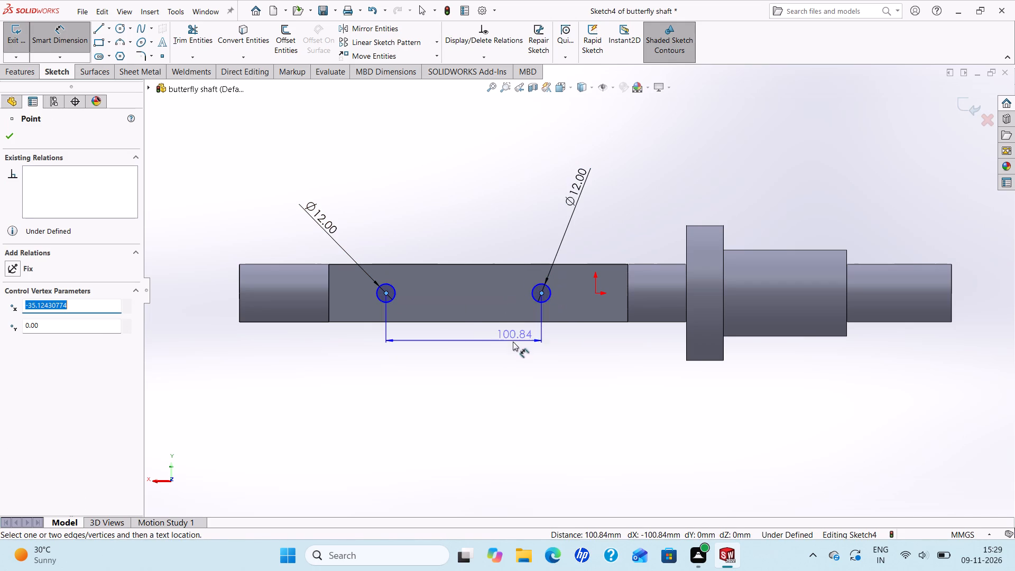
pyautogui.click(505, 364)
pyautogui.write('100')
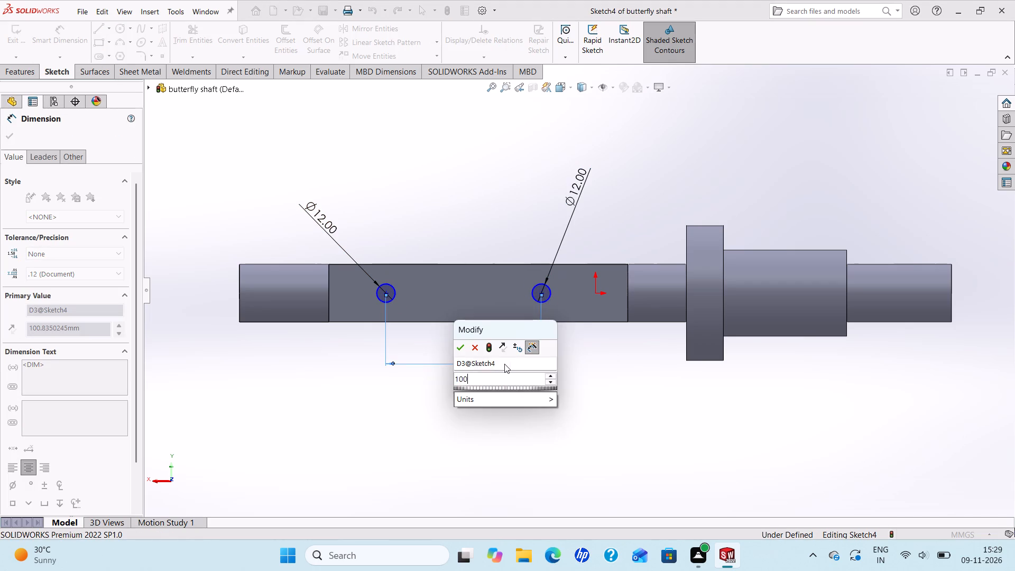
pyautogui.press('Return')
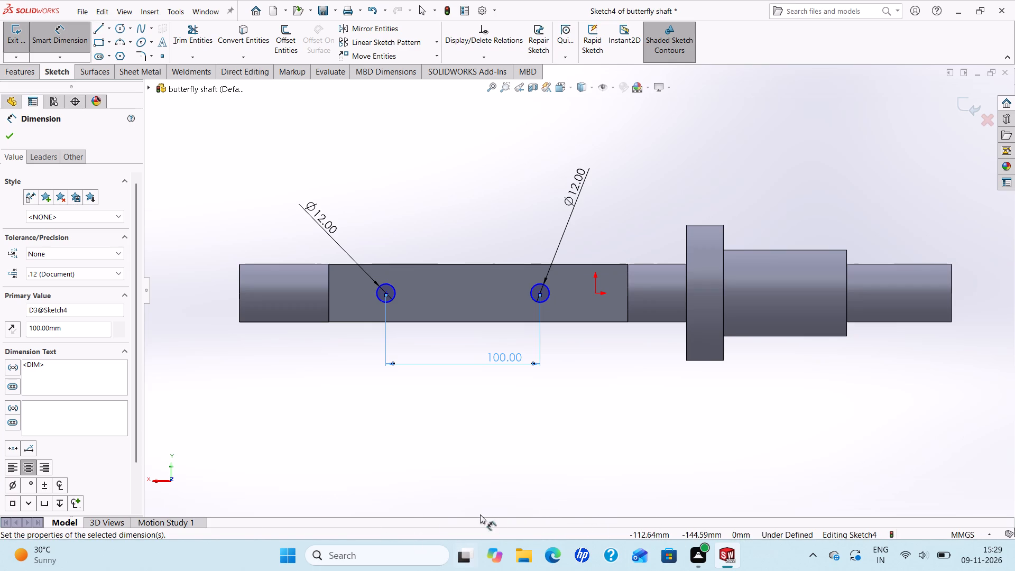
# Dimension the centre of the circle farther from the flange 47 mm from the nearest end edge of the recess.
pyautogui.click(386, 291)
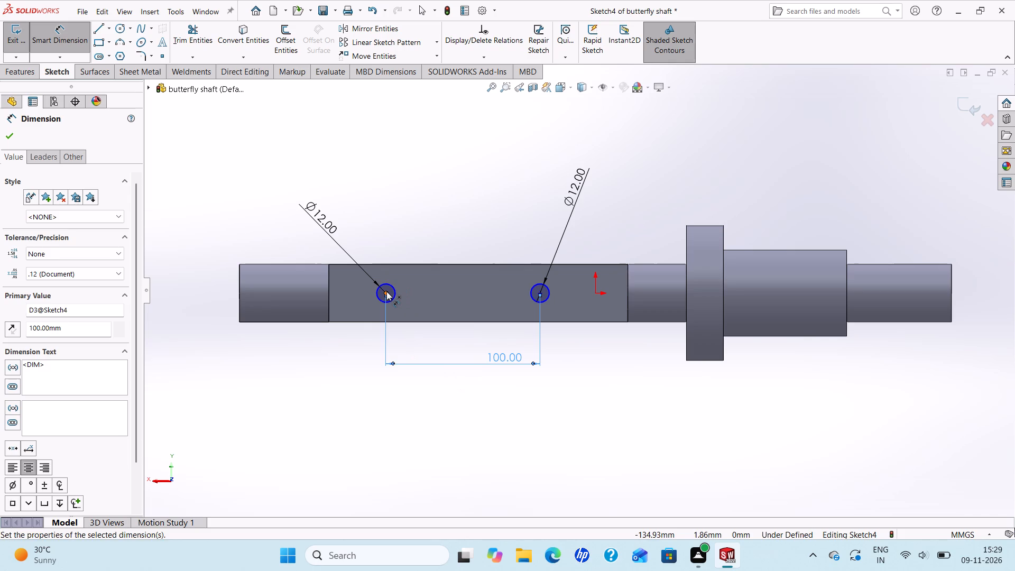
pyautogui.click(330, 285)
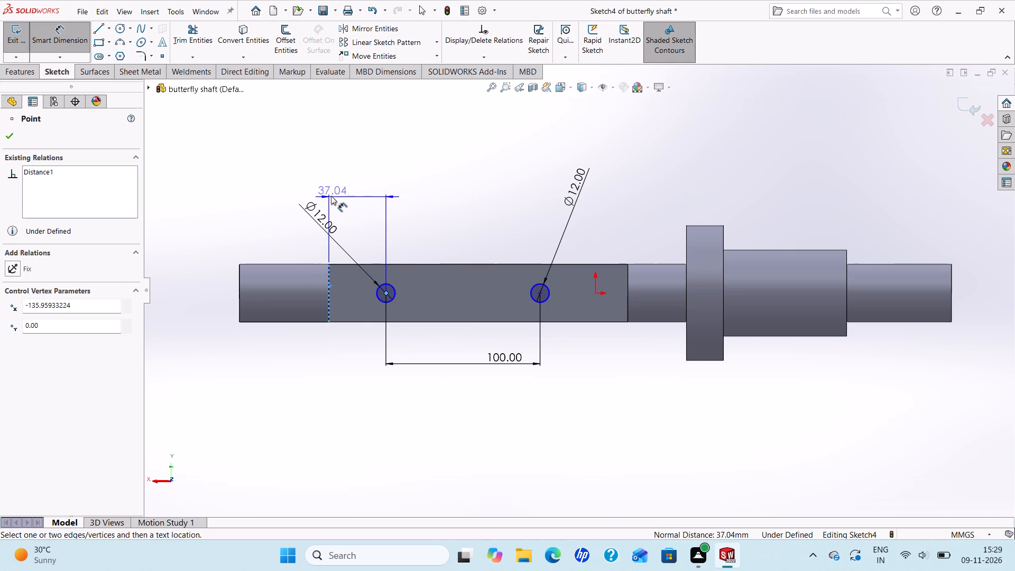
pyautogui.click(331, 196)
pyautogui.write('47')
pyautogui.press('Return')
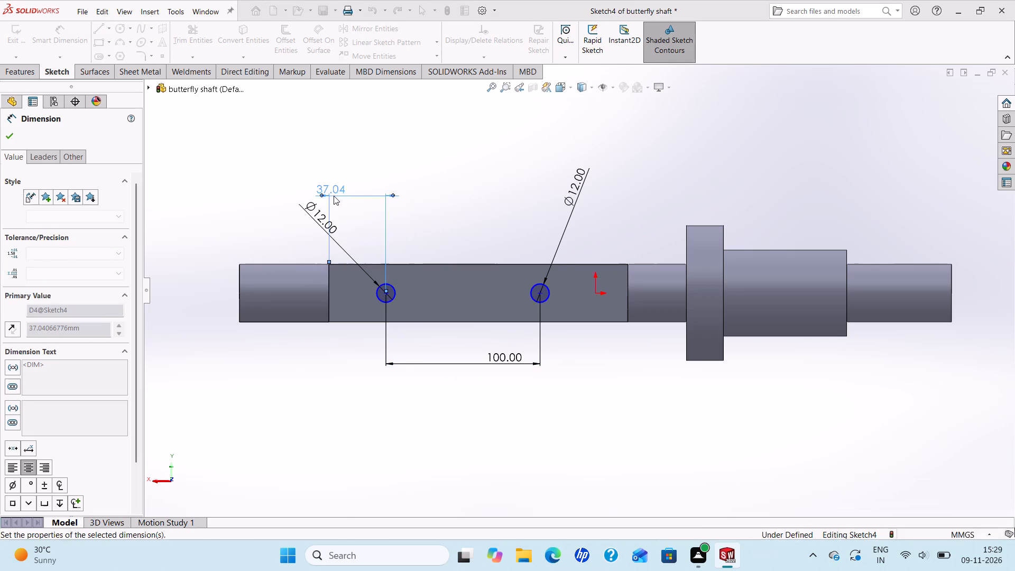
# Dimension the distance from the other circle's centre to the recess's flange-side end edge.
pyautogui.click(558, 293)
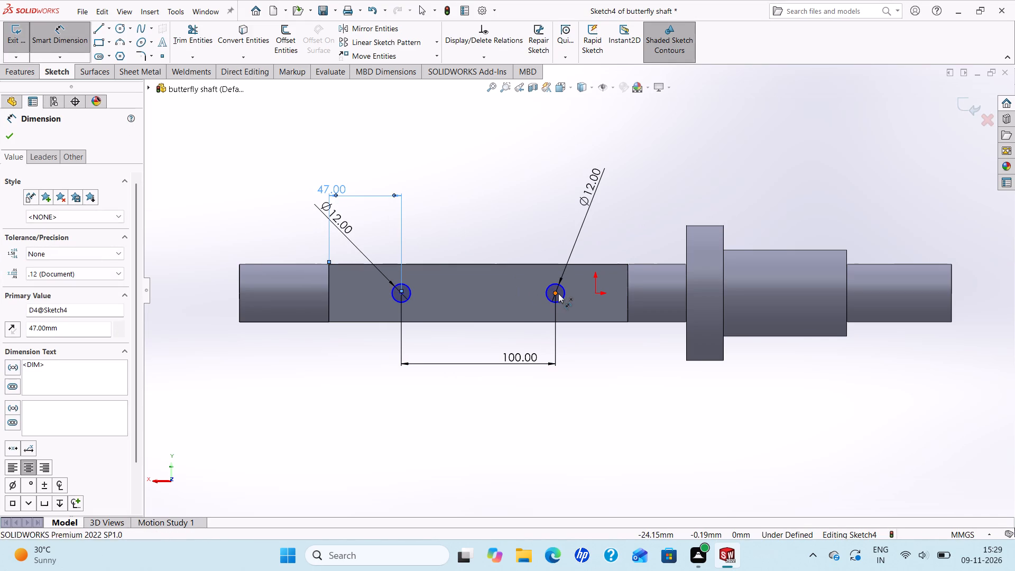
pyautogui.click(629, 288)
pyautogui.click(625, 210)
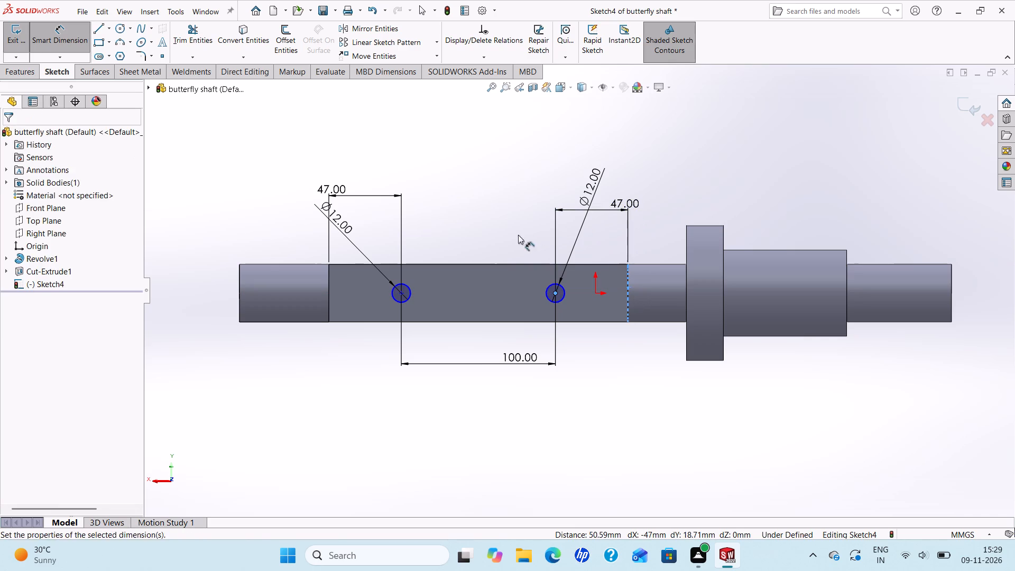
pyautogui.click(583, 194)
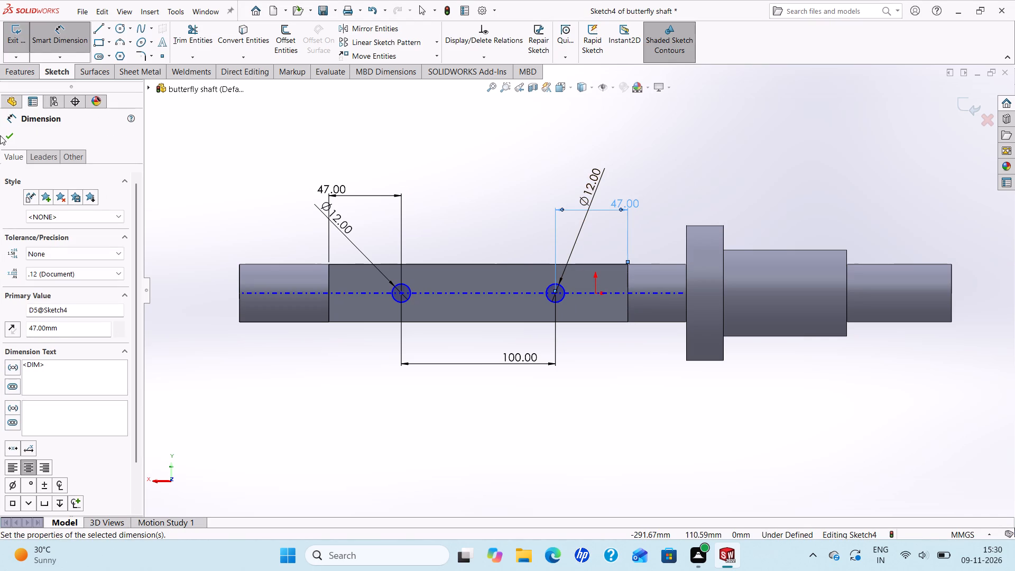
pyautogui.click(10, 137)
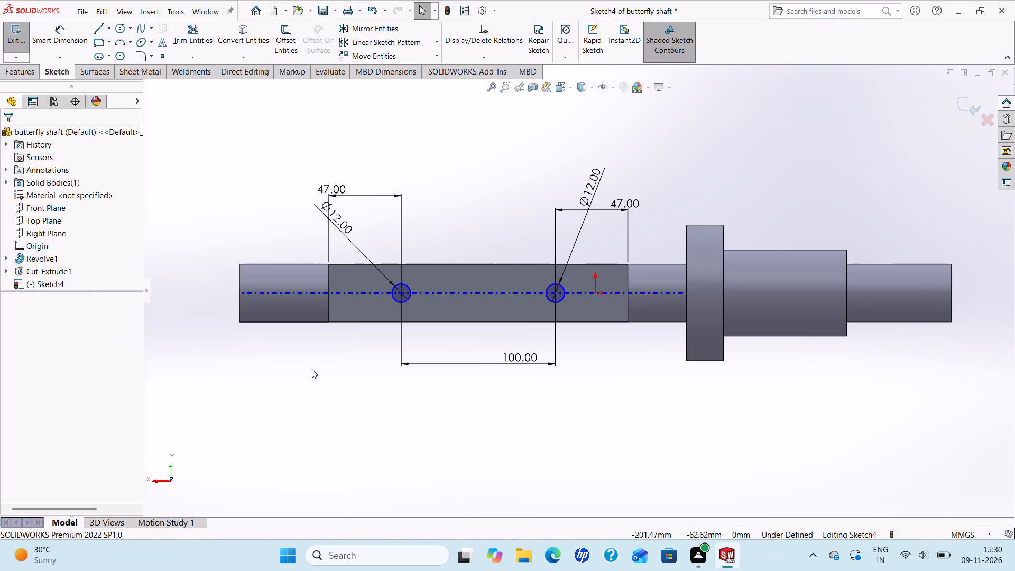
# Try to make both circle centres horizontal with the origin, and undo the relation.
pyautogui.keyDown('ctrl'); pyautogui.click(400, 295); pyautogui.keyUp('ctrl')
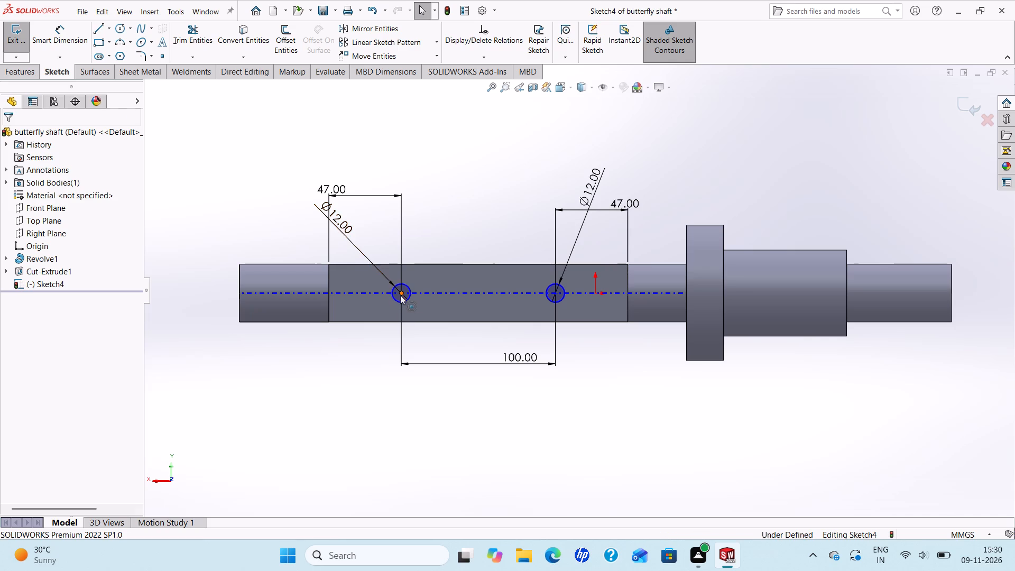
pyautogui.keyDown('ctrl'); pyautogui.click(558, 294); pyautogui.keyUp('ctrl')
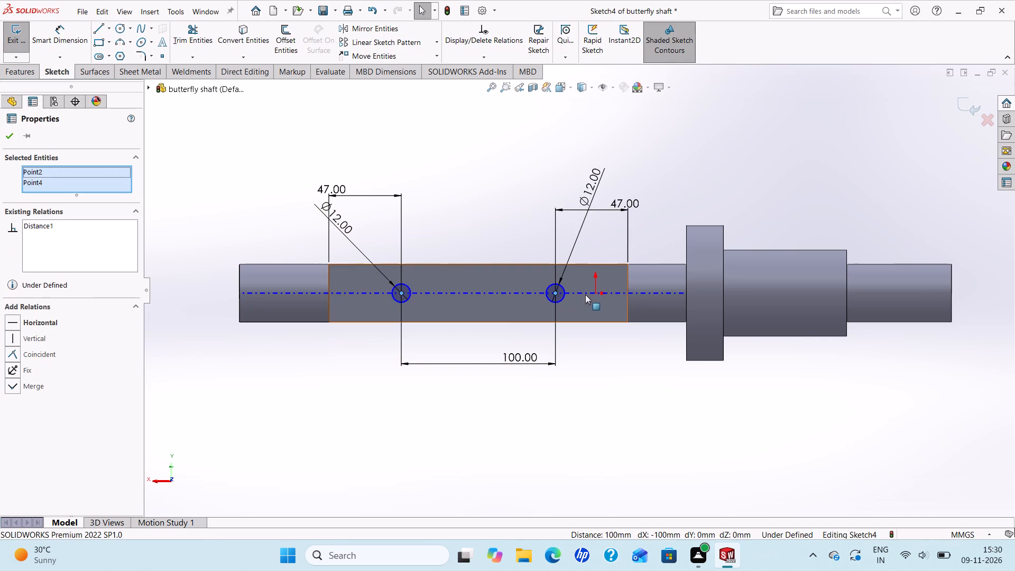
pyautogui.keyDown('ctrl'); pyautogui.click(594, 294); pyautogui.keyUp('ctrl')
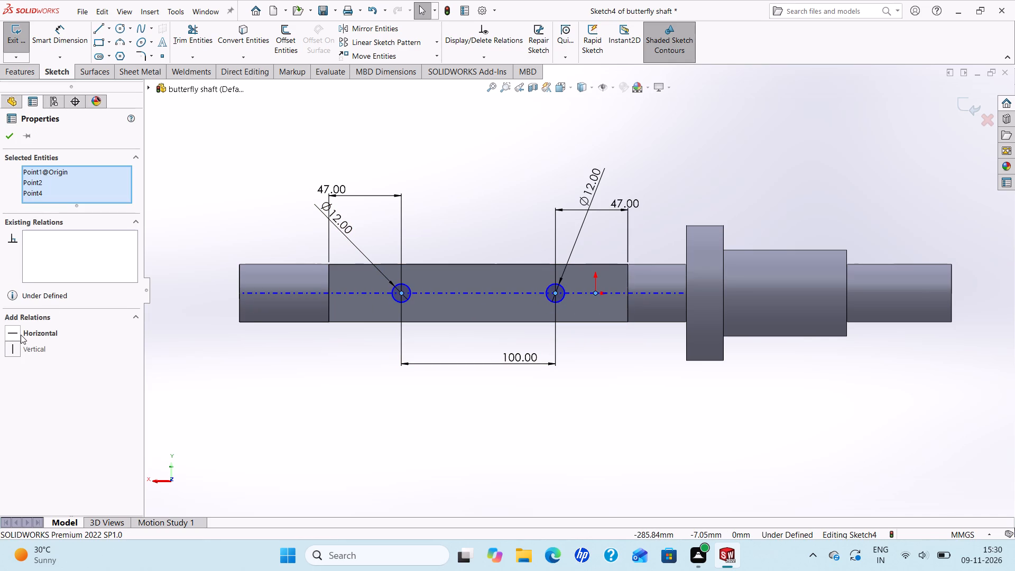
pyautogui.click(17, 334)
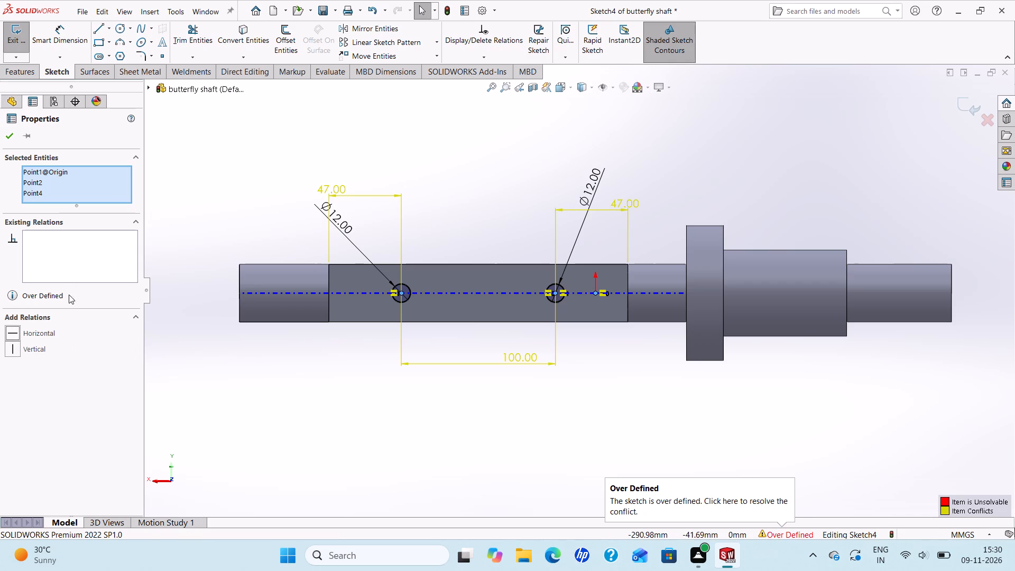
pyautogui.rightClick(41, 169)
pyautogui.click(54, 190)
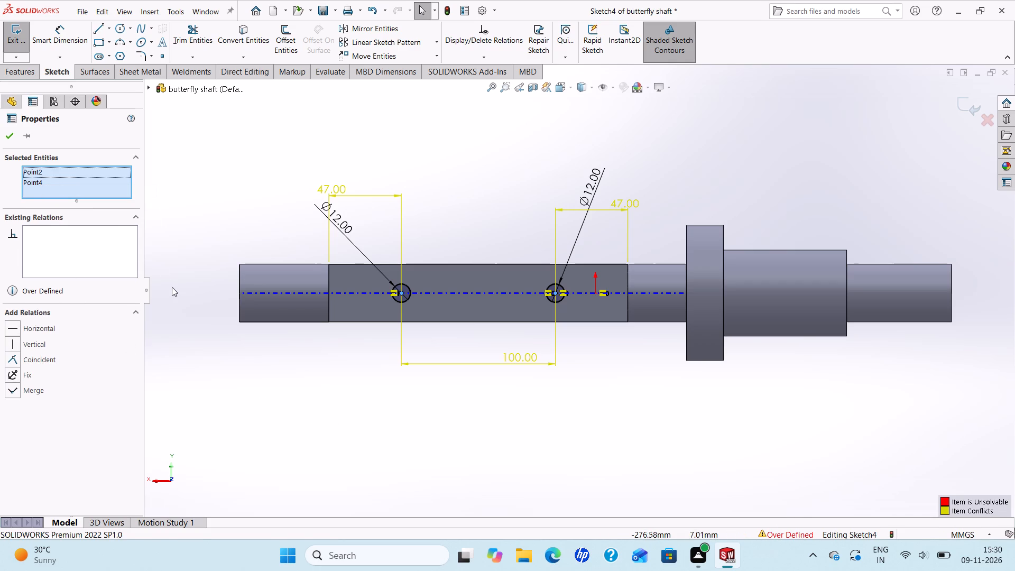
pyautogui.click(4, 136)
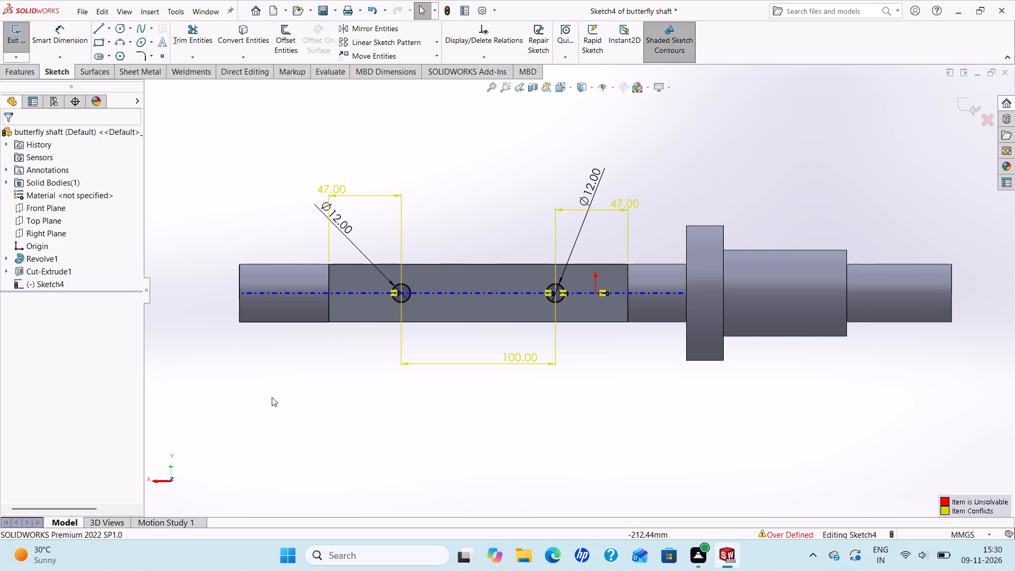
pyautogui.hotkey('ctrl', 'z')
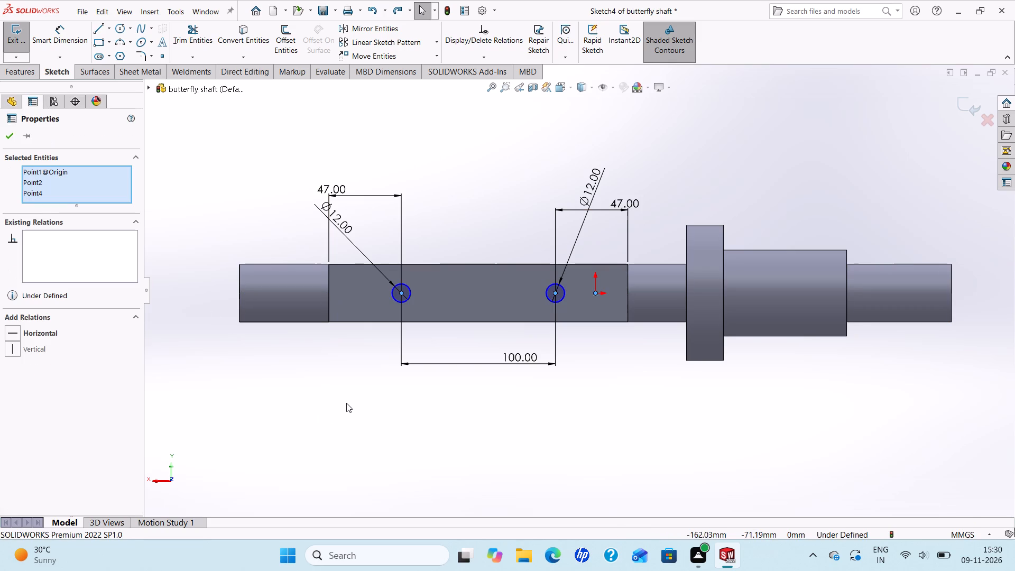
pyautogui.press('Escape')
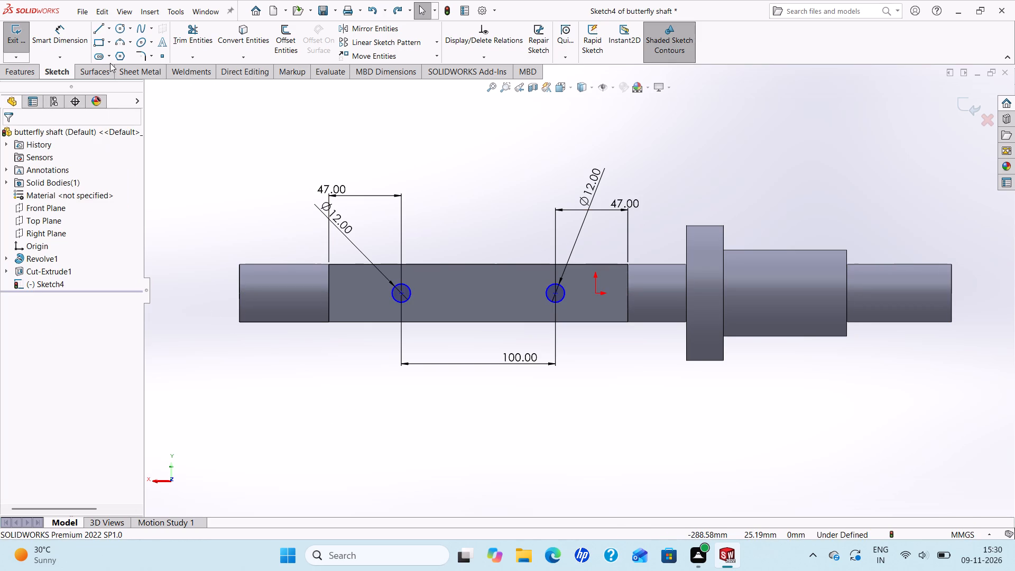
# Dimension the vertical distance from the centre of the circle farther from the flange to the recess's lower long edge.
pyautogui.click(58, 35)
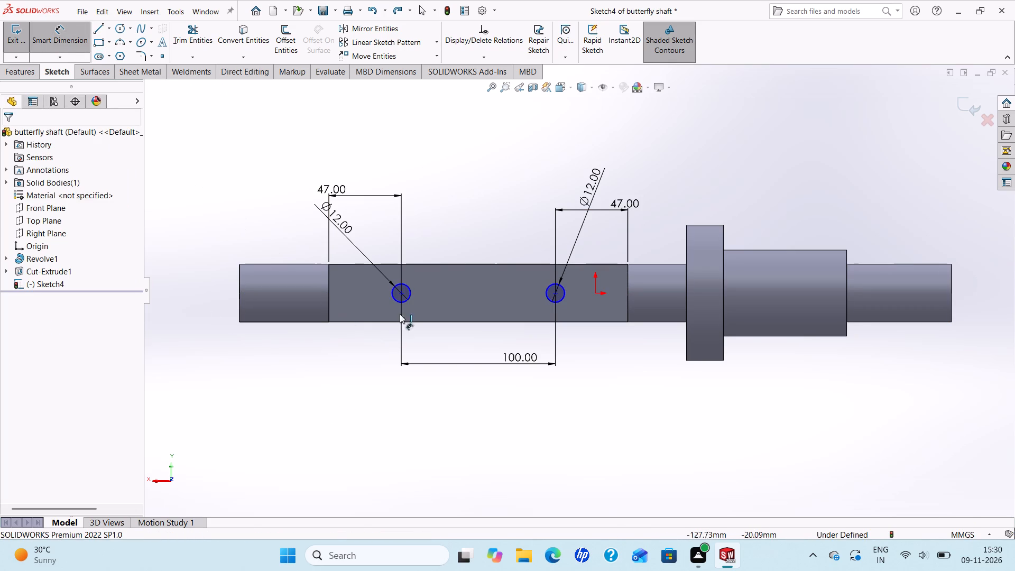
pyautogui.click(403, 293)
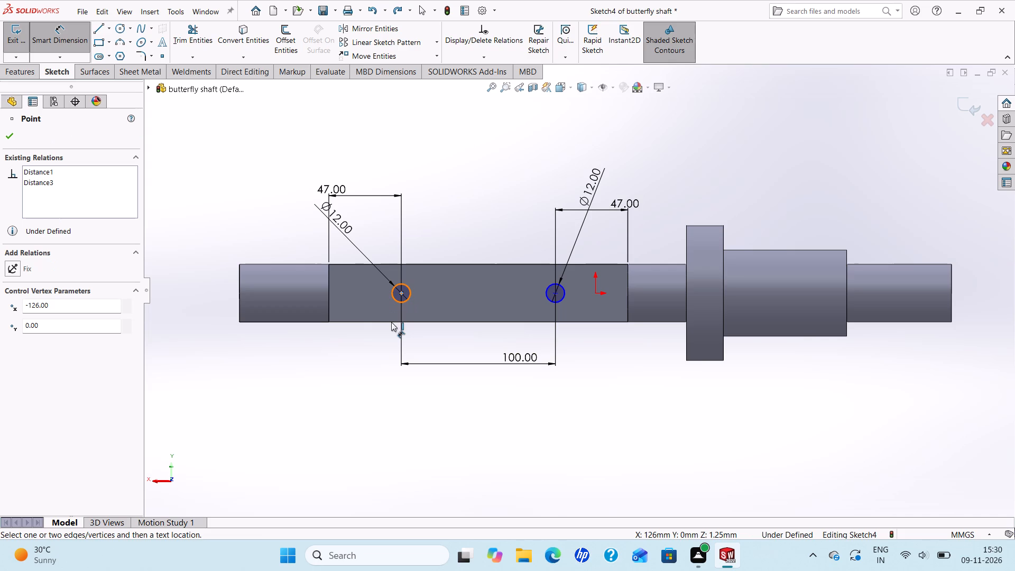
pyautogui.click(392, 323)
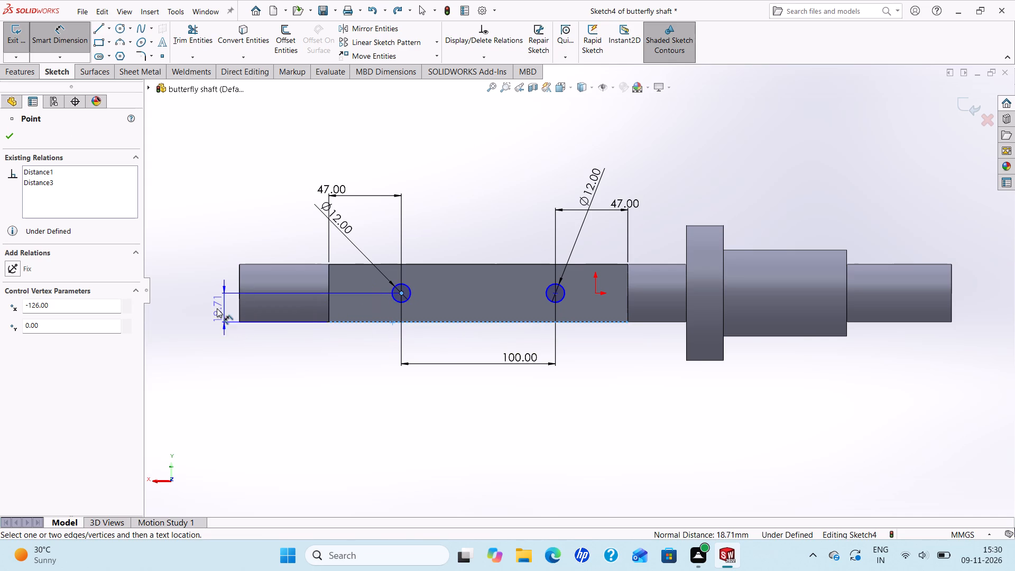
pyautogui.click(199, 308)
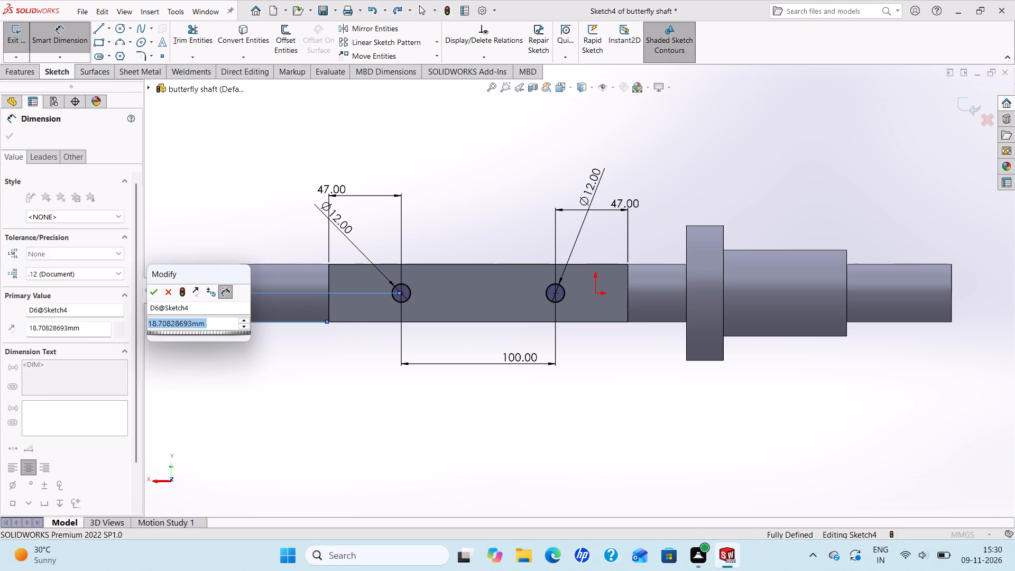
pyautogui.click(153, 289)
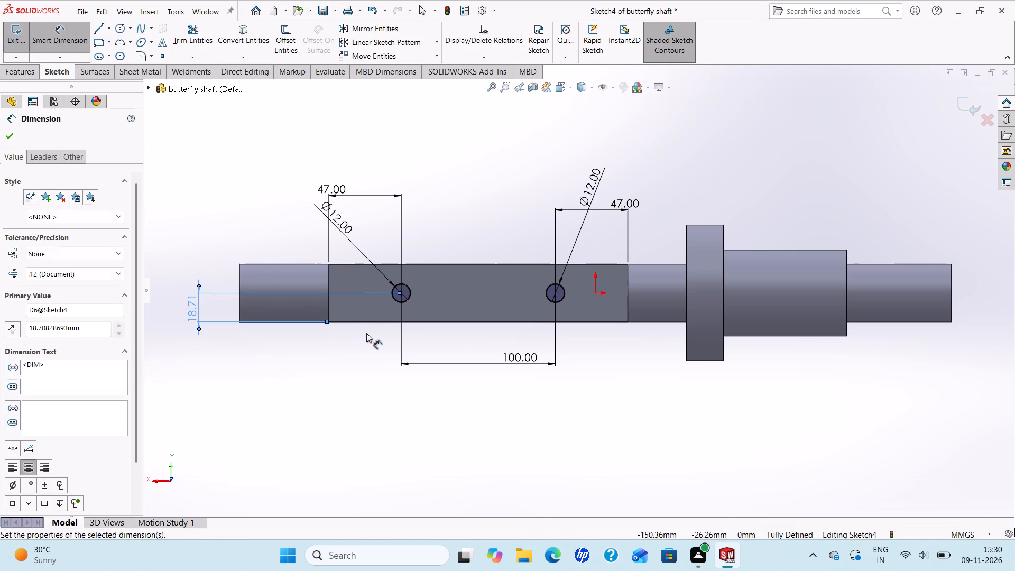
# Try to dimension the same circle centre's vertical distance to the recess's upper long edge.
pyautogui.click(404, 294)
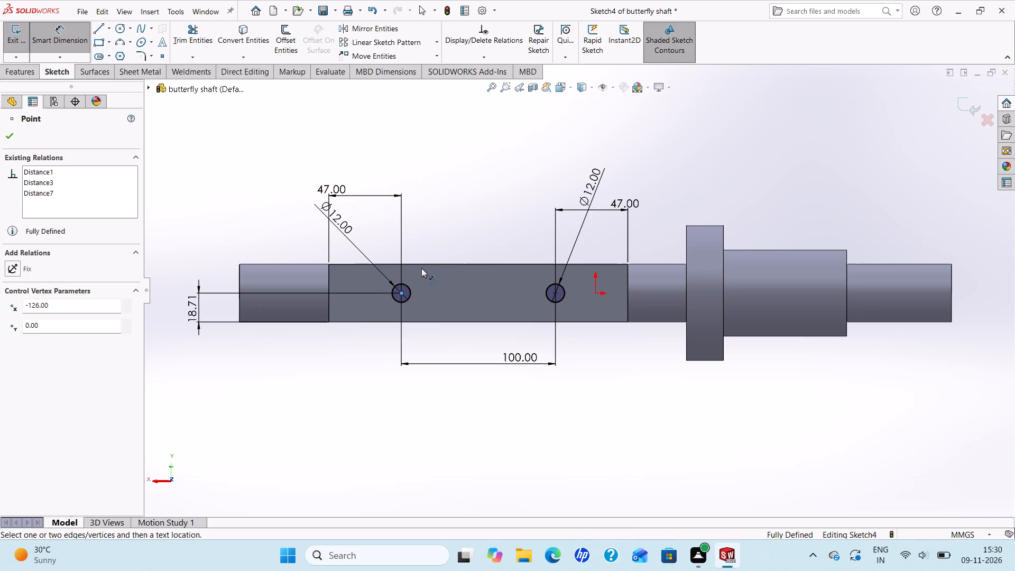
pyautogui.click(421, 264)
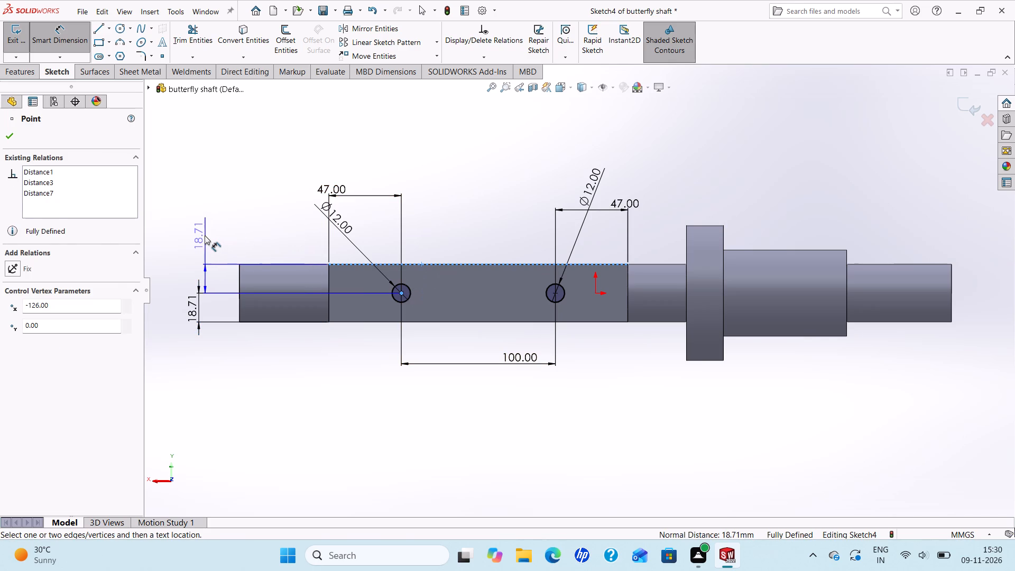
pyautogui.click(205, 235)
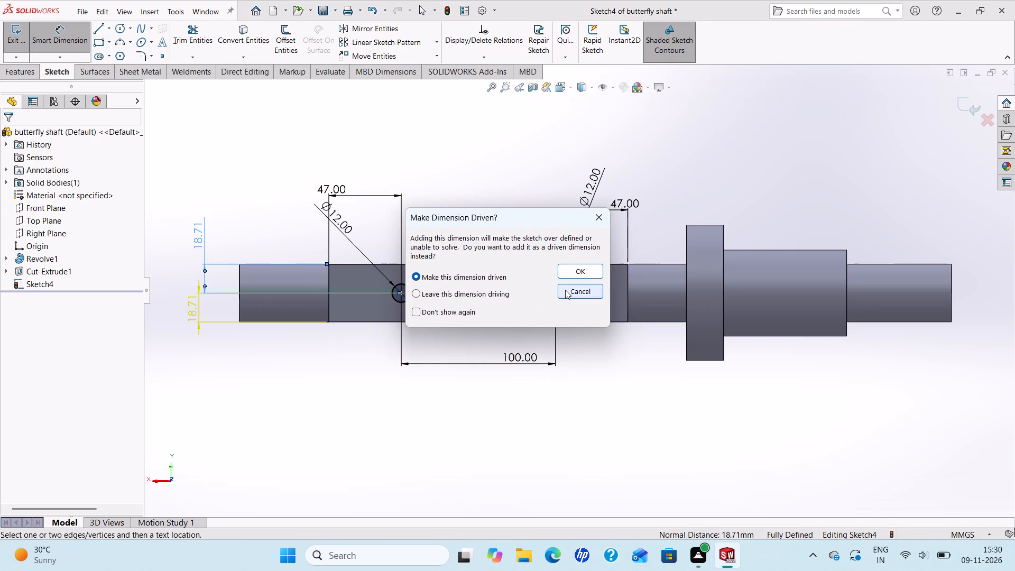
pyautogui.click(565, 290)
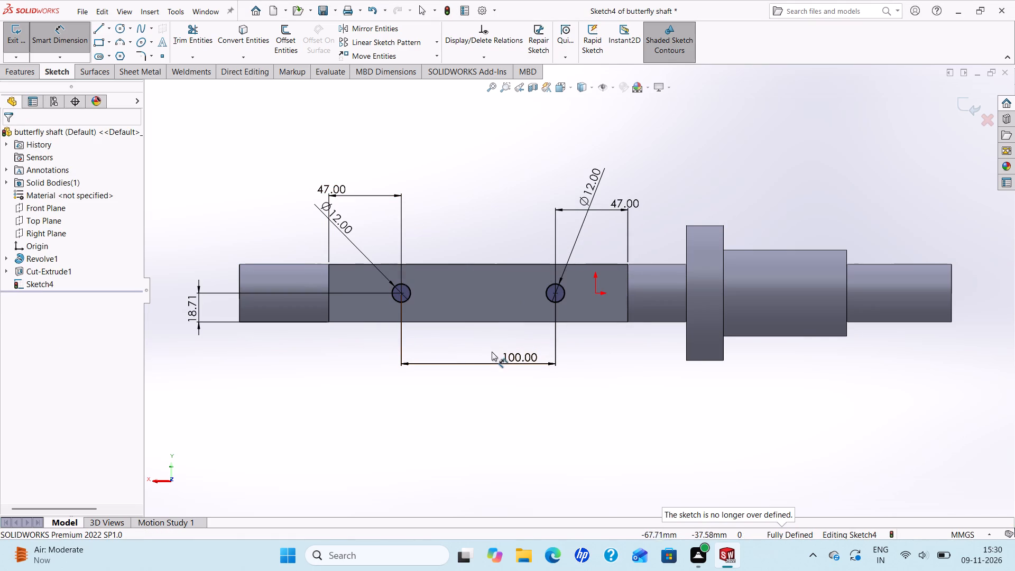
# Cut-extrude the two 12 mm circles with the Through All end condition to make the holes in the recess.
pyautogui.click(20, 71)
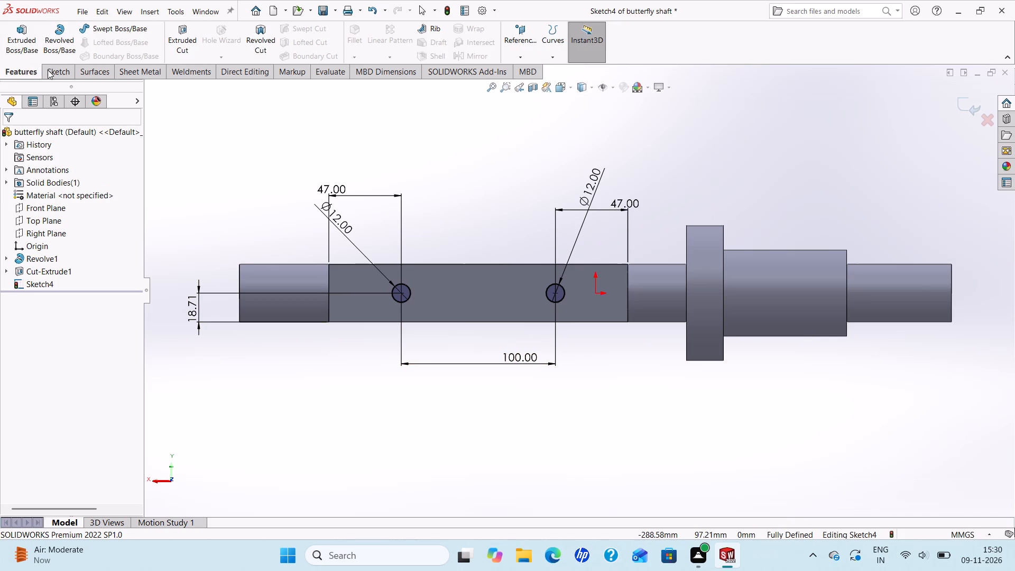
pyautogui.click(184, 49)
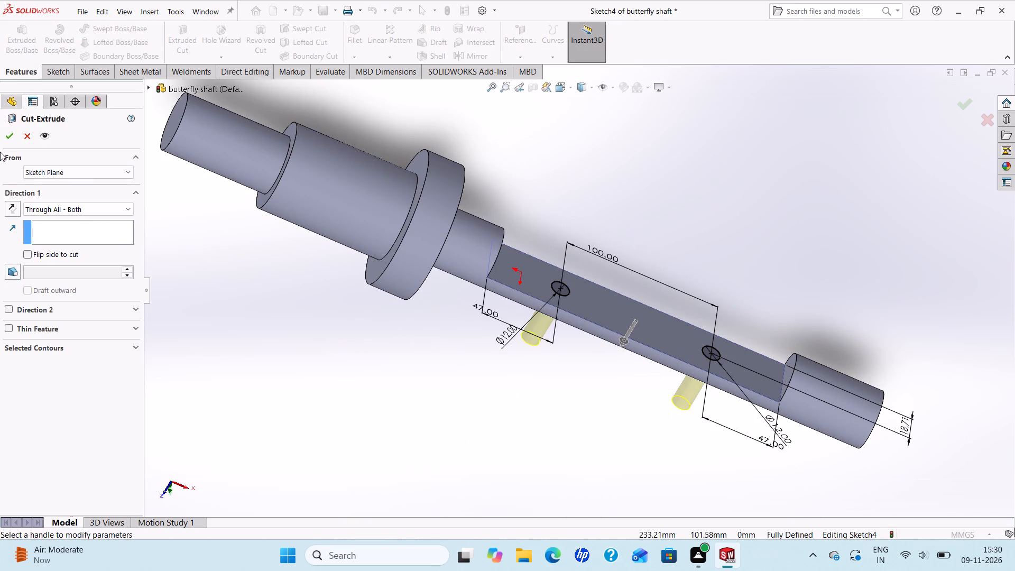
pyautogui.click(114, 214)
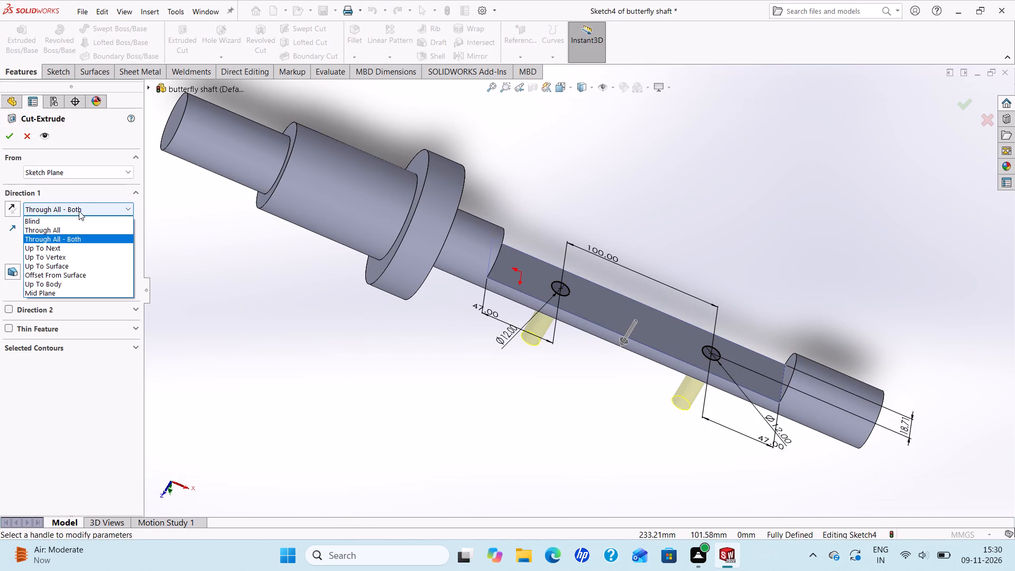
pyautogui.click(68, 232)
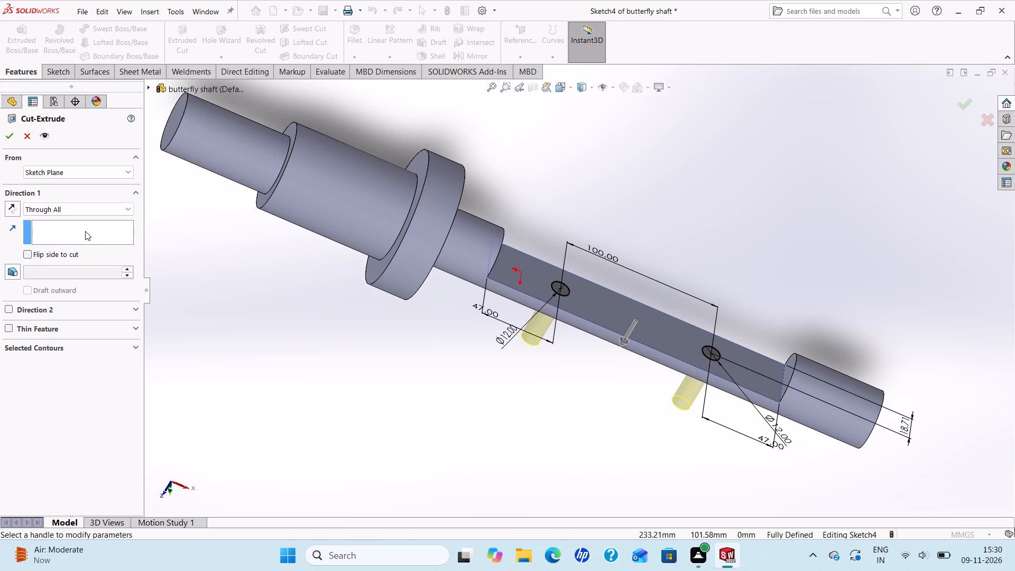
pyautogui.click(7, 133)
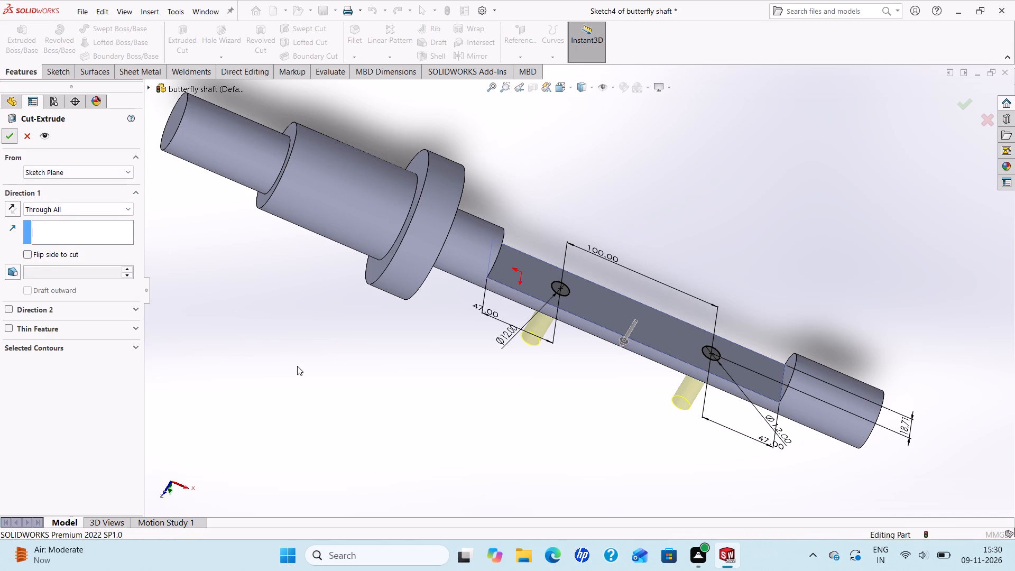
pyautogui.press('Escape')
# Examine the shaft's recessed flat and its two holes from several angles.
pyautogui.moveTo(468, 337); pyautogui.dragTo(424, 440, button='middle')
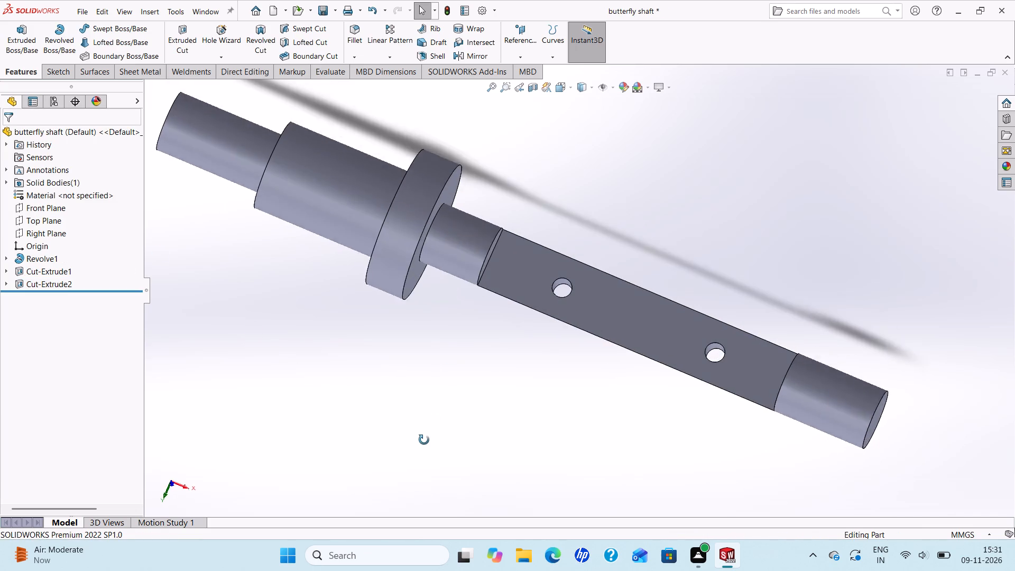
pyautogui.moveTo(424, 440); pyautogui.dragTo(421, 451, button='middle')
pyautogui.scroll(2, 440, 420)
pyautogui.scroll(-1, 474, 383)
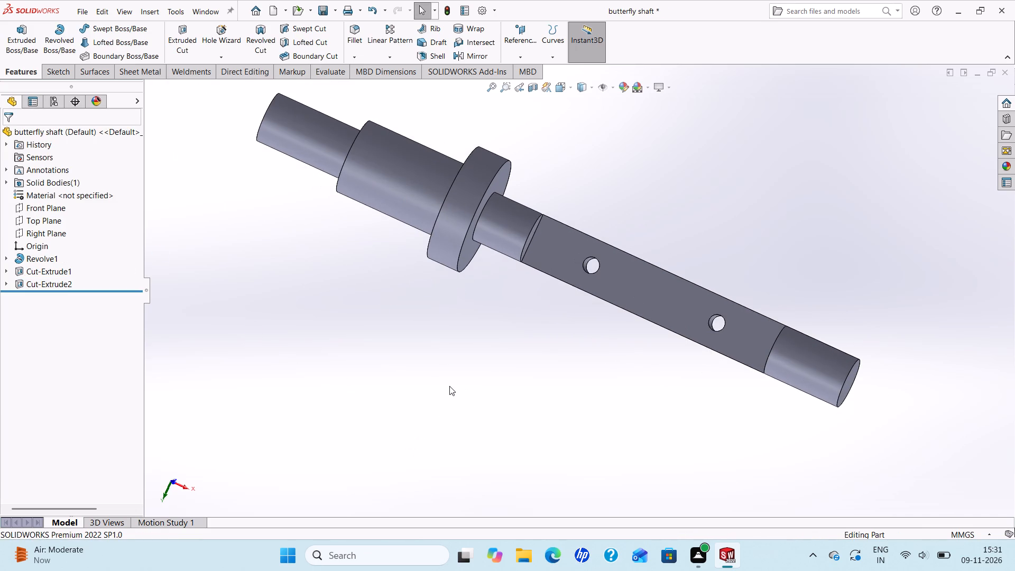
pyautogui.scroll(1, 448, 386)
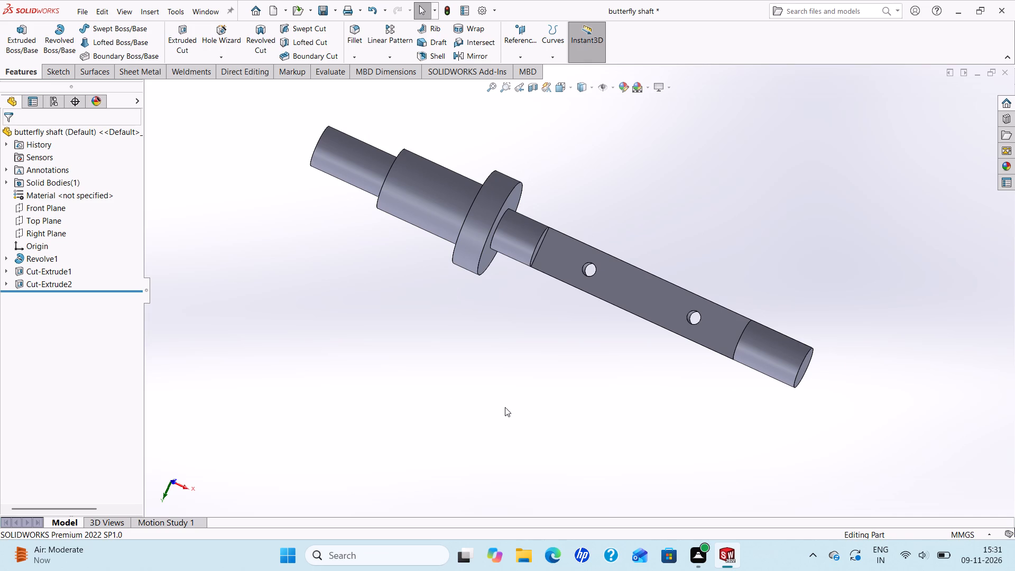
pyautogui.moveTo(441, 287); pyautogui.dragTo(463, 266, button='middle')
pyautogui.scroll(1, 441, 287)
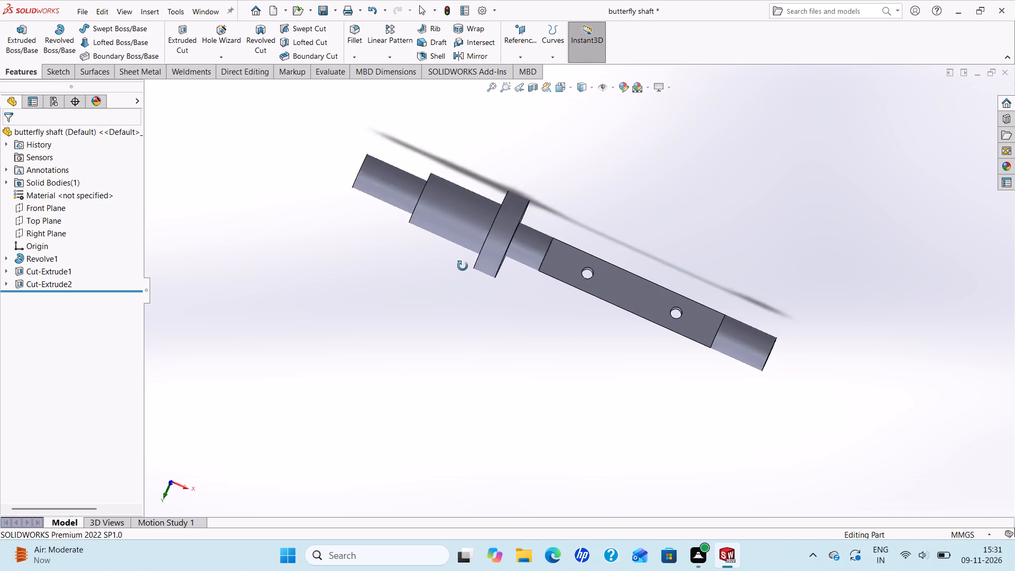
pyautogui.moveTo(463, 266); pyautogui.dragTo(473, 241, button='middle')
pyautogui.scroll(-2, 581, 297)
pyautogui.moveTo(582, 291); pyautogui.dragTo(586, 208, button='middle')
pyautogui.scroll(1, 586, 208)
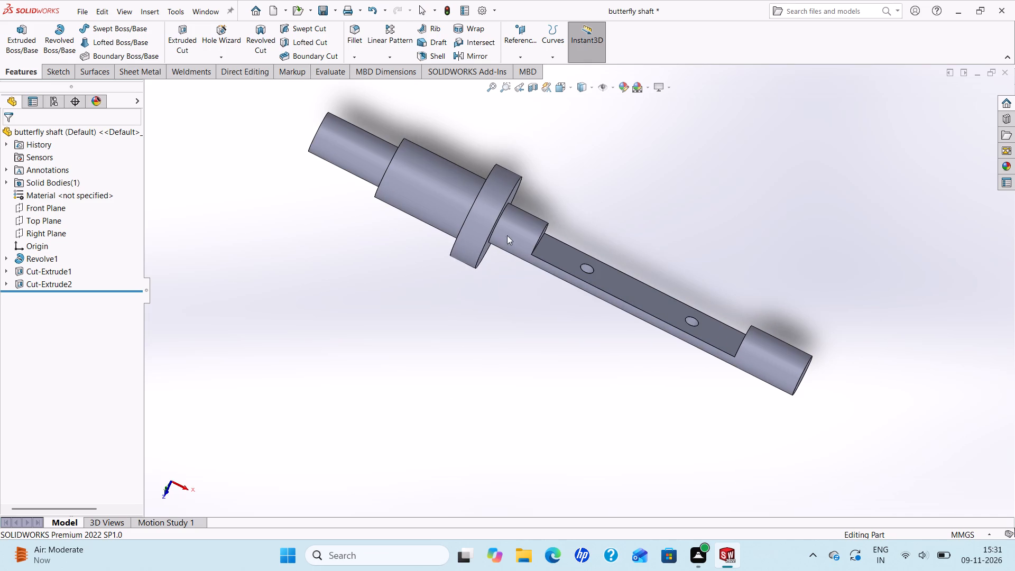
# Open the profile sketch of the shaft's revolve feature for editing.
pyautogui.rightClick(31, 256)
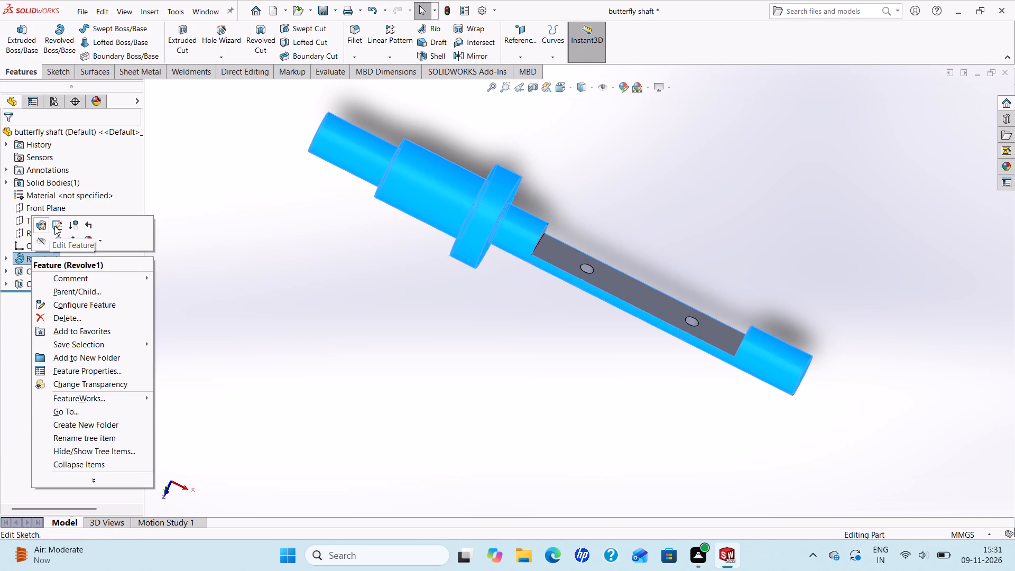
pyautogui.click(54, 226)
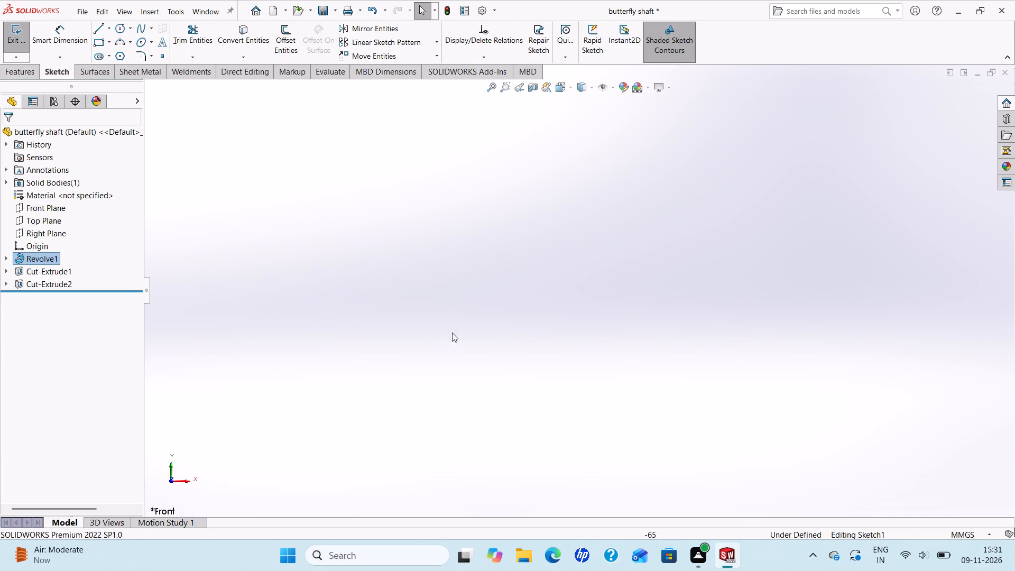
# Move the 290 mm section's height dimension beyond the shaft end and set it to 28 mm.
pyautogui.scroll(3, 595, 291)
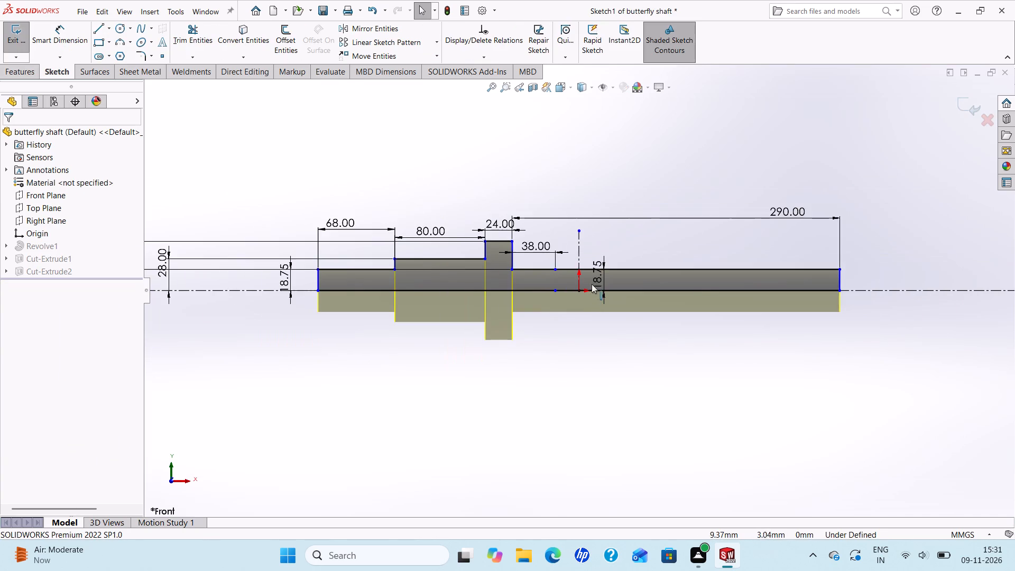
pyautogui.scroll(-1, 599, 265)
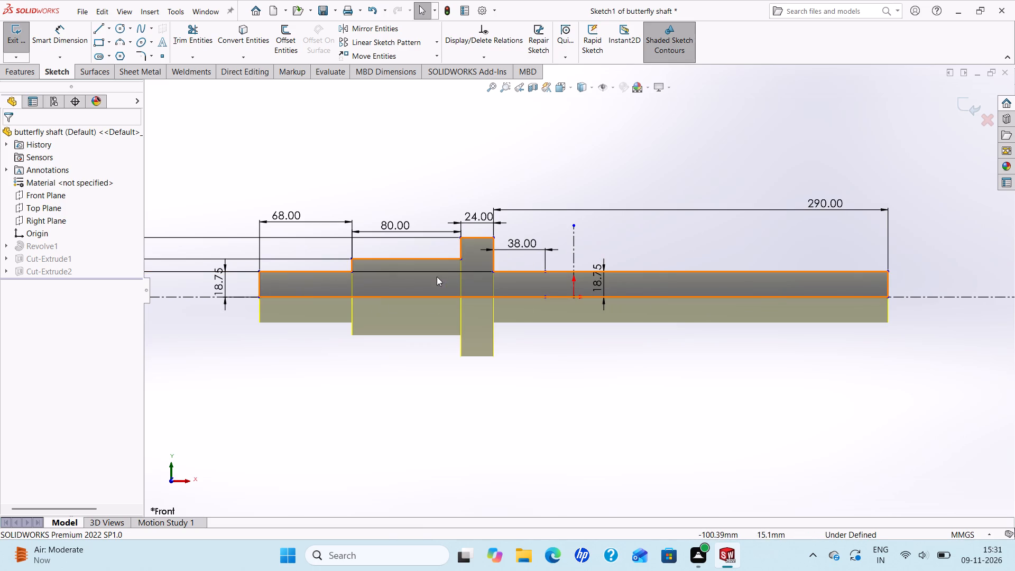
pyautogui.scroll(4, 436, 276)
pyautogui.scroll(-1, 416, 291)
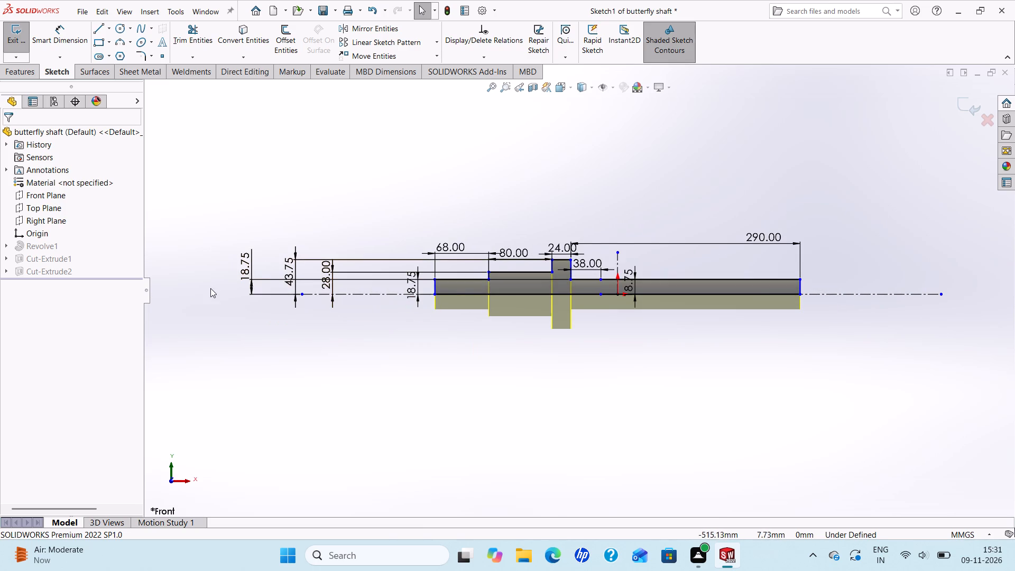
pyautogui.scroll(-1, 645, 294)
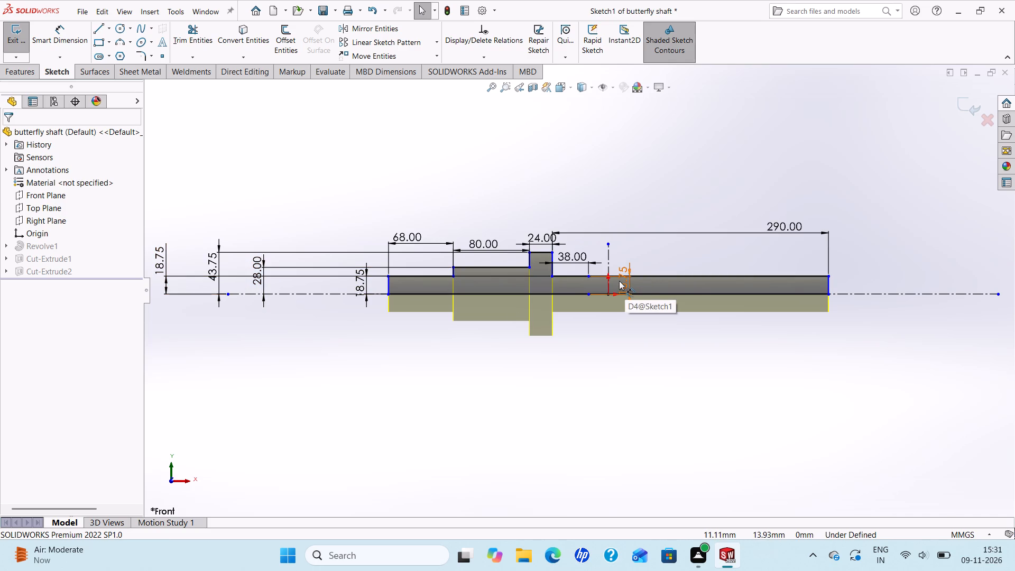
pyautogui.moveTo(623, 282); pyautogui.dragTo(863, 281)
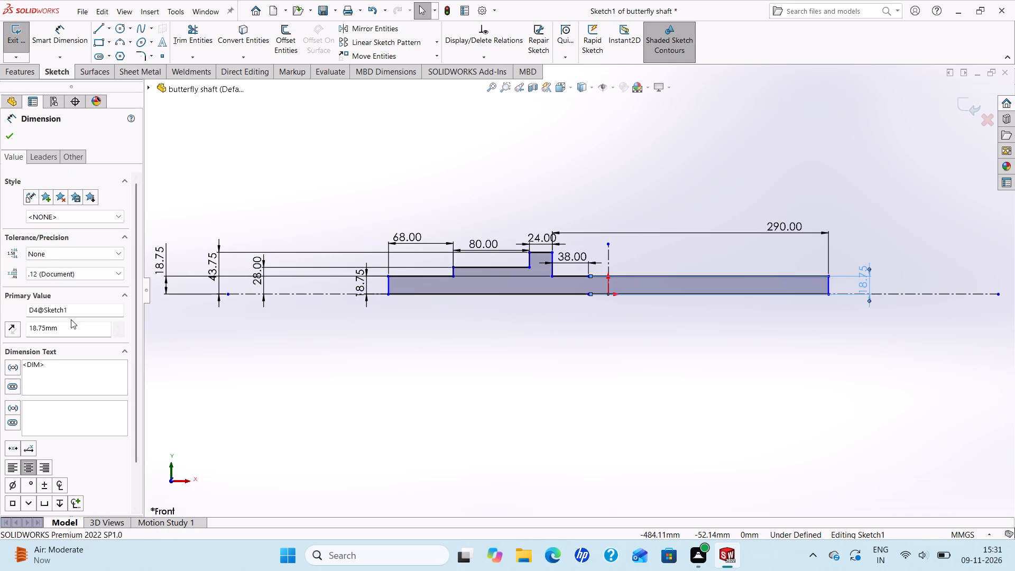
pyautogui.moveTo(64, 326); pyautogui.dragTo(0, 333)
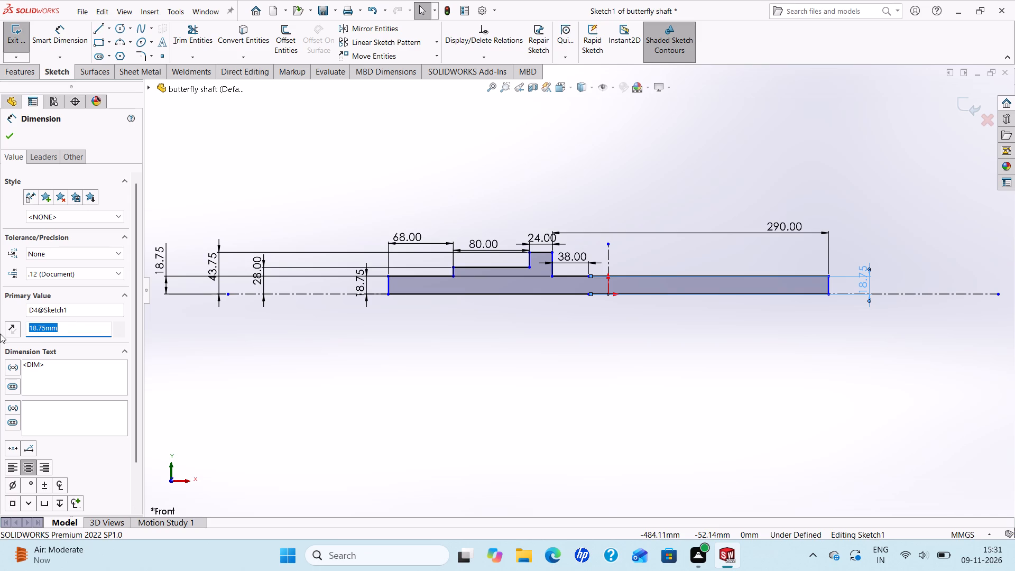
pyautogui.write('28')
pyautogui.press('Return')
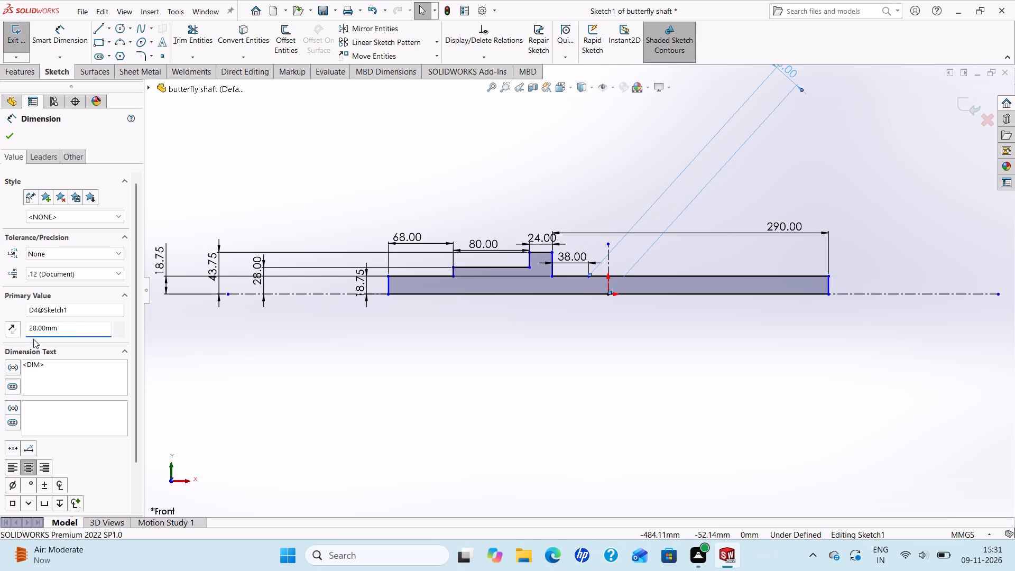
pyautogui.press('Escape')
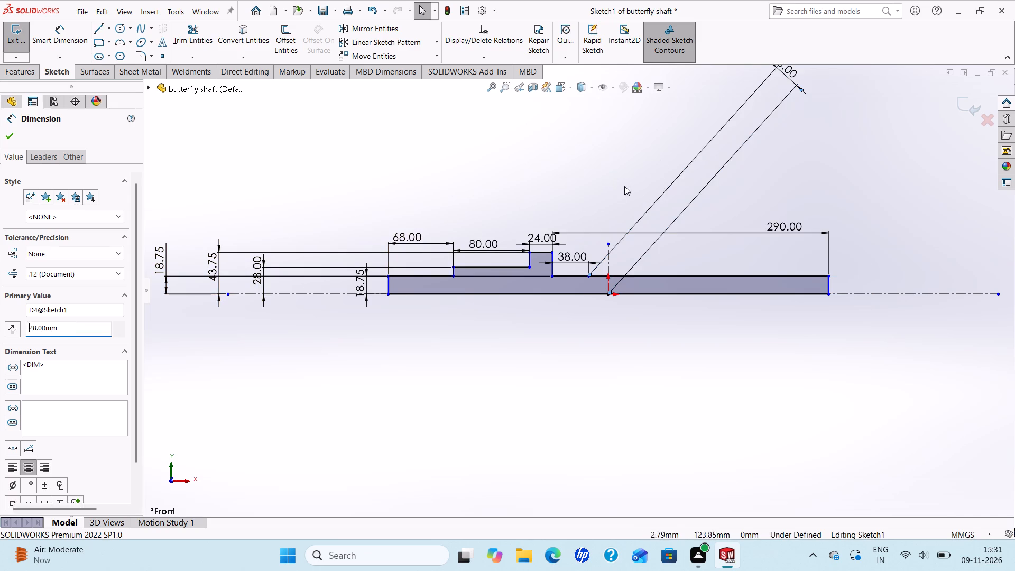
# Delete the skewed 28 mm dimension near the origin from the profile sketch.
pyautogui.click(742, 144)
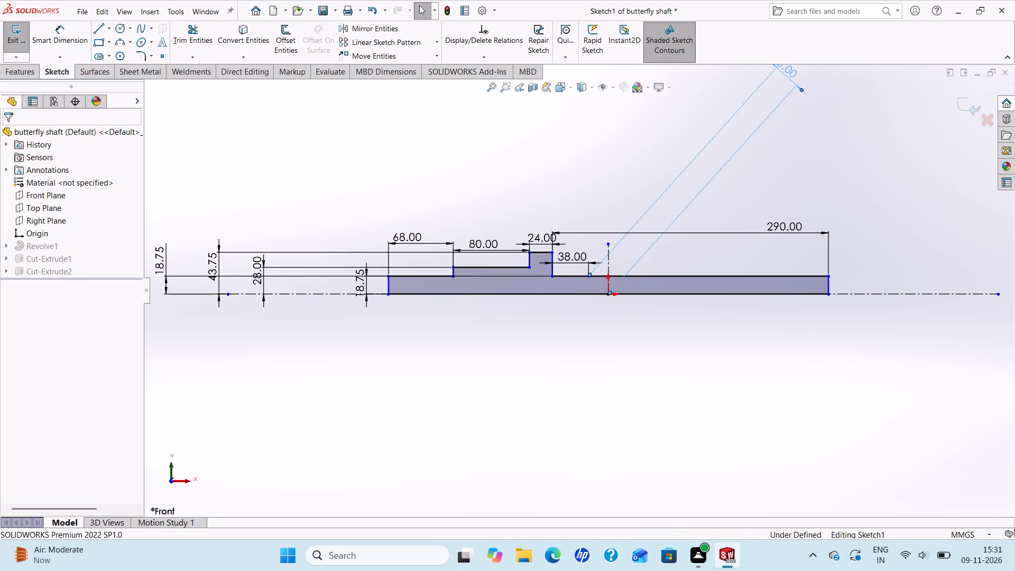
pyautogui.press('Delete')
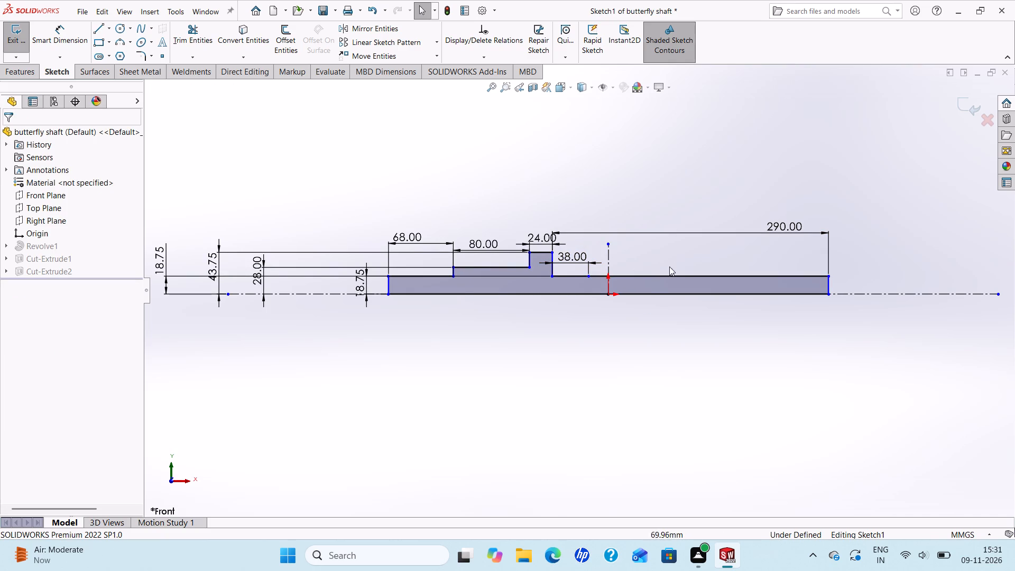
# Delete both upper line segments of the 290 mm section, including the 38 mm segment beside the collar.
pyautogui.scroll(2, 668, 269)
pyautogui.scroll(-1, 664, 272)
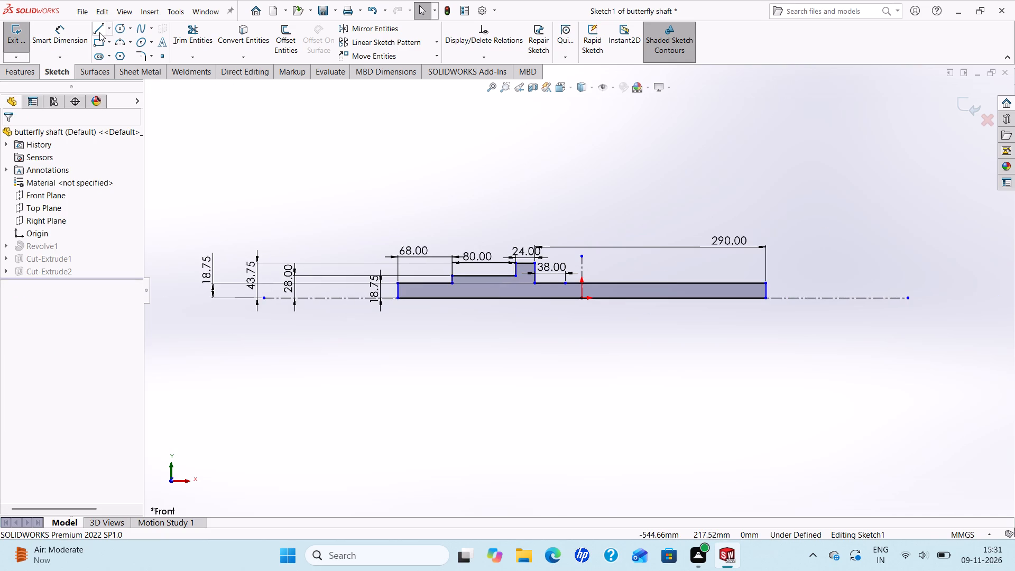
pyautogui.click(634, 285)
pyautogui.press('Delete')
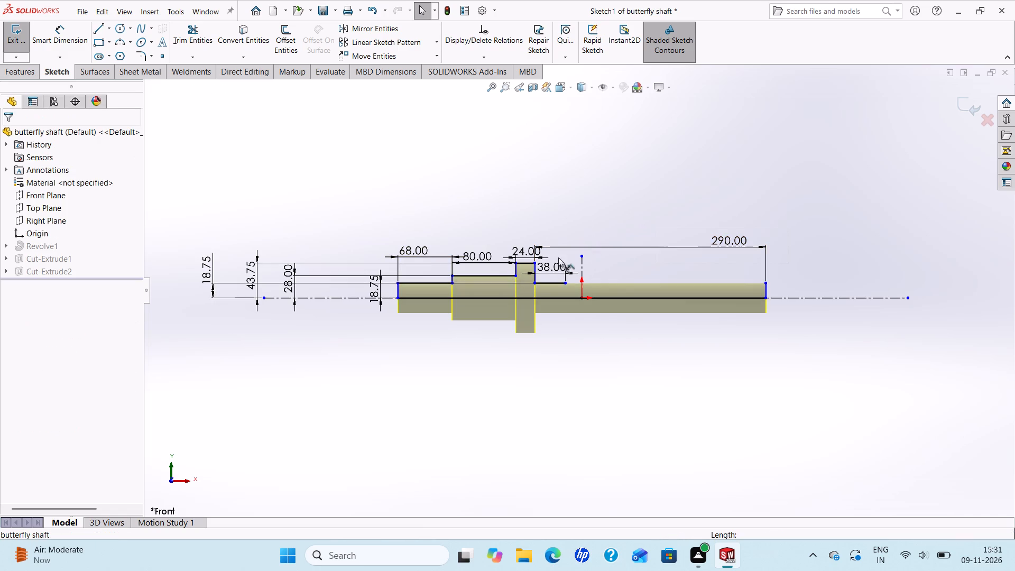
pyautogui.click(547, 280)
pyautogui.press('Delete')
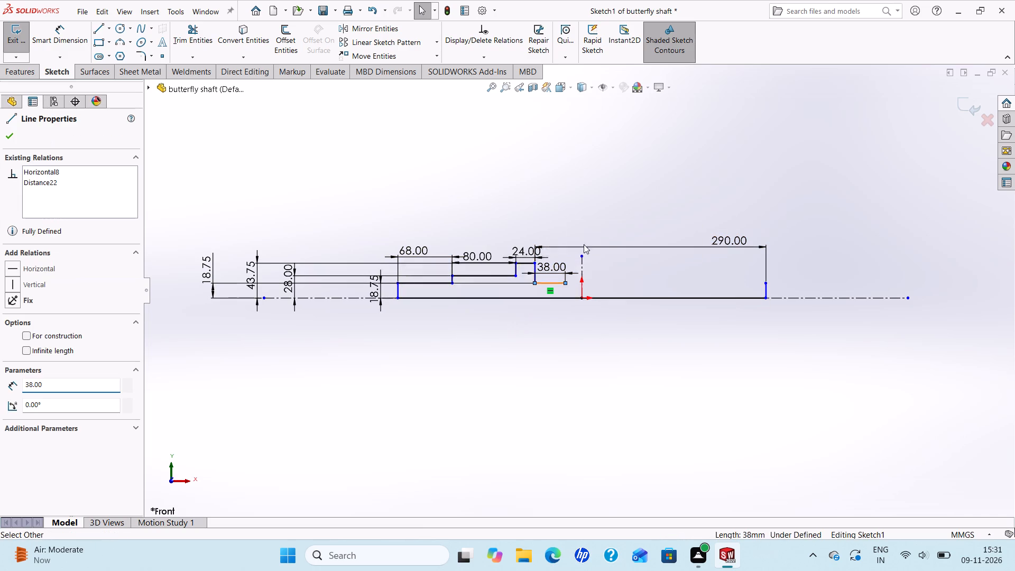
pyautogui.click(437, 275)
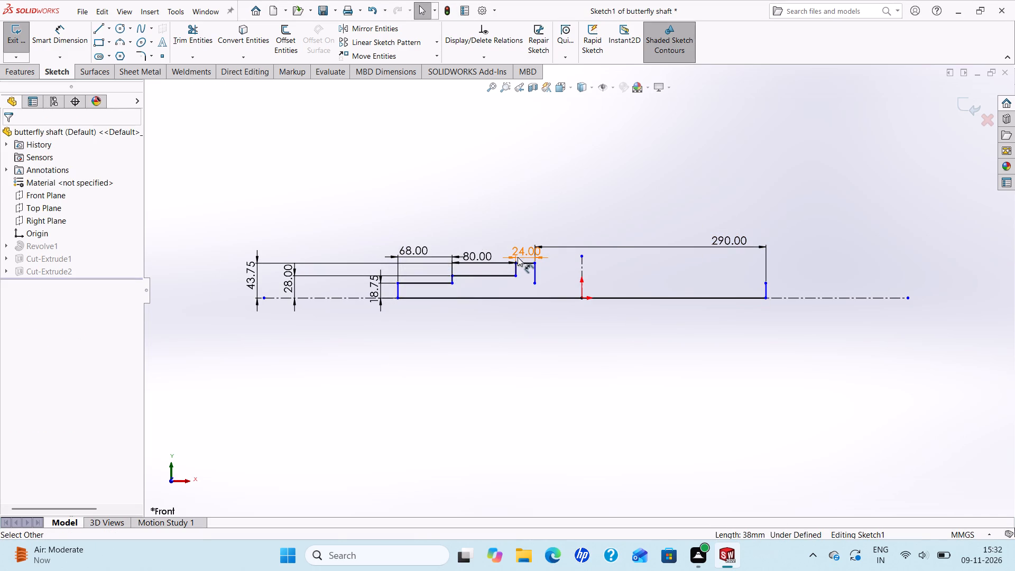
# Draw one horizontal line about 290 mm long from the collar's lower corner to the top of the shaft's end line.
pyautogui.click(97, 27)
pyautogui.scroll(-2, 558, 281)
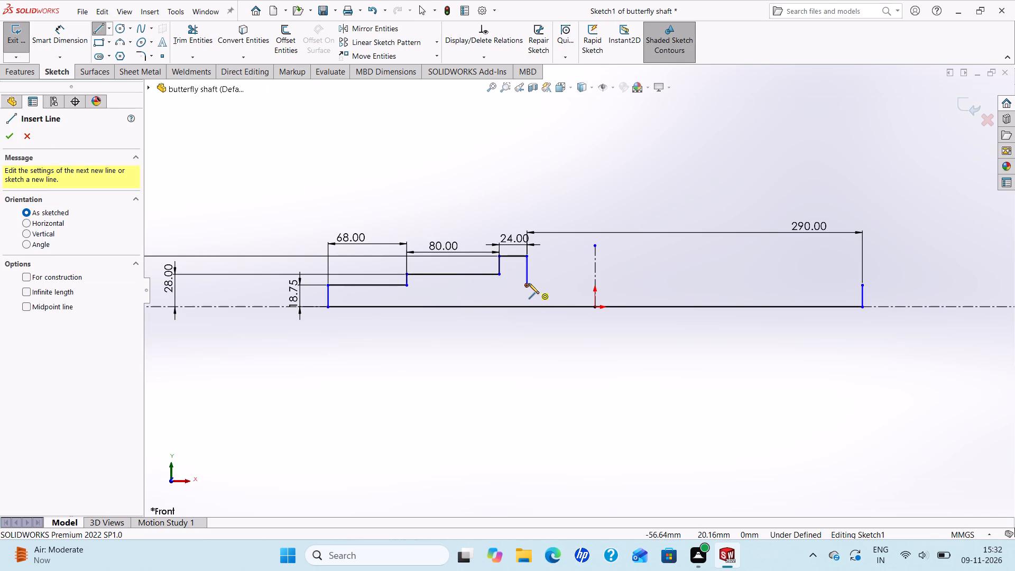
pyautogui.click(527, 283)
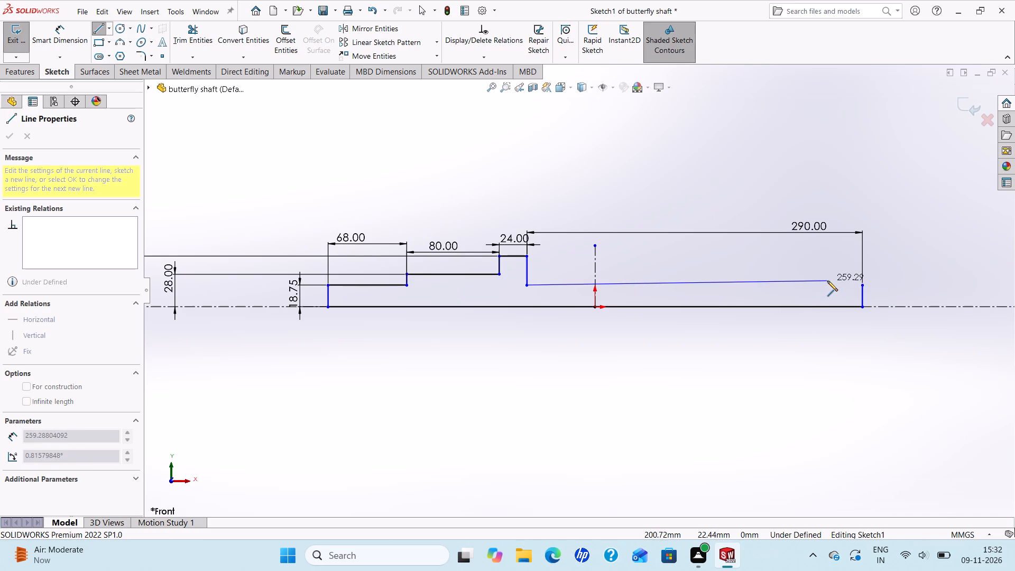
pyautogui.click(861, 287)
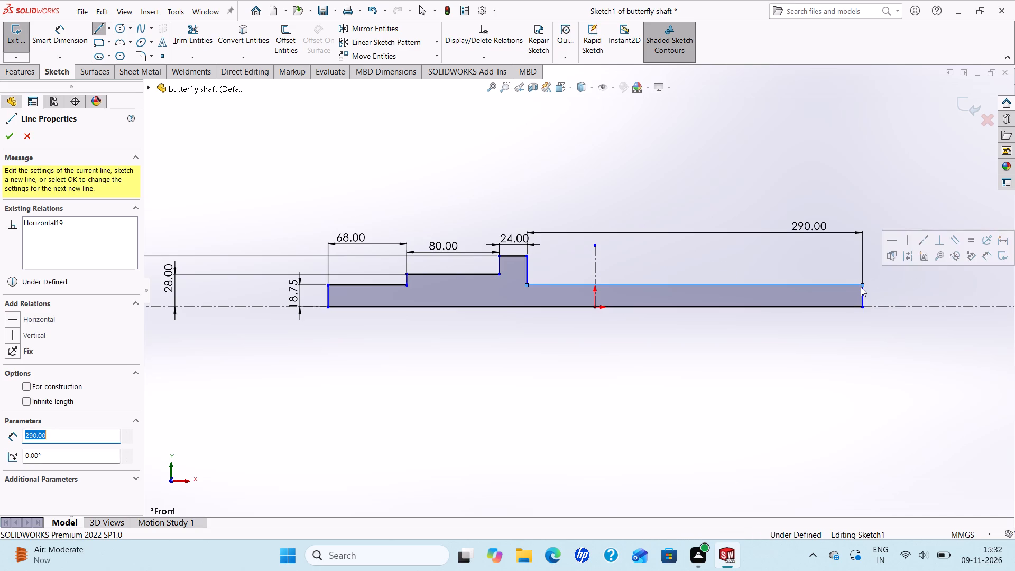
pyautogui.rightClick(861, 287)
pyautogui.click(872, 296)
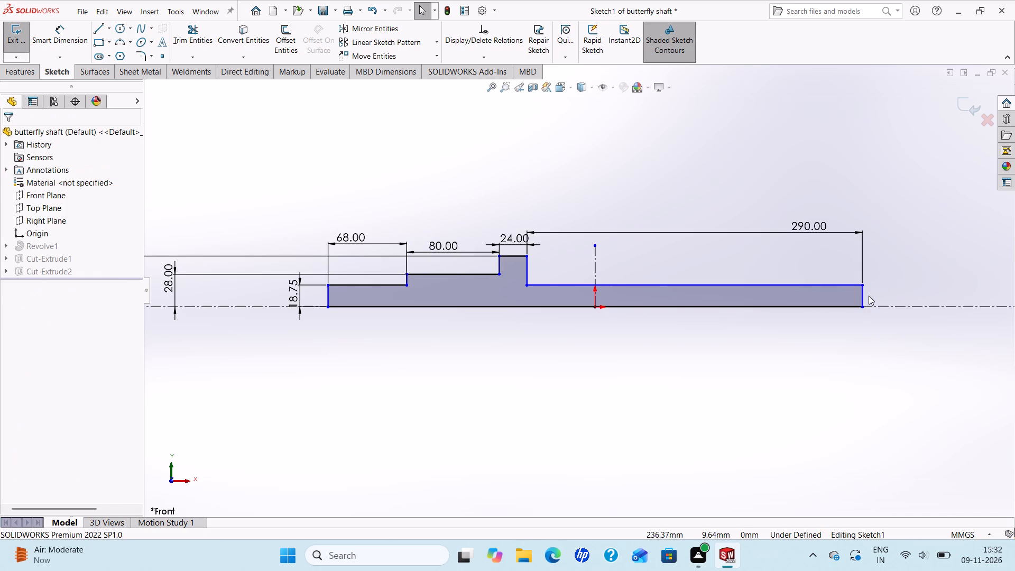
# Dimension the new horizontal line's distance from the profile's bottom line as 28 mm.
pyautogui.click(58, 38)
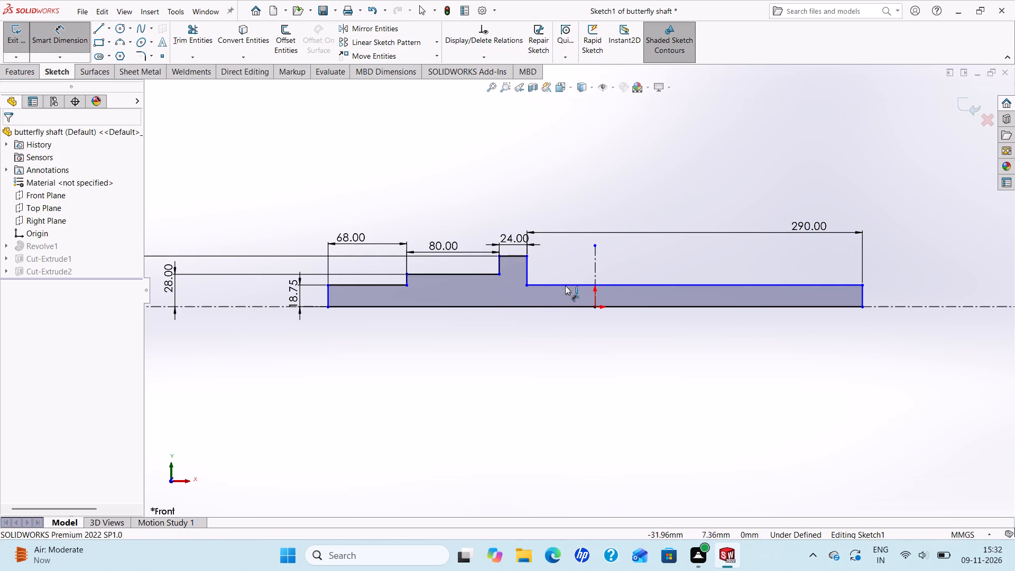
pyautogui.click(566, 283)
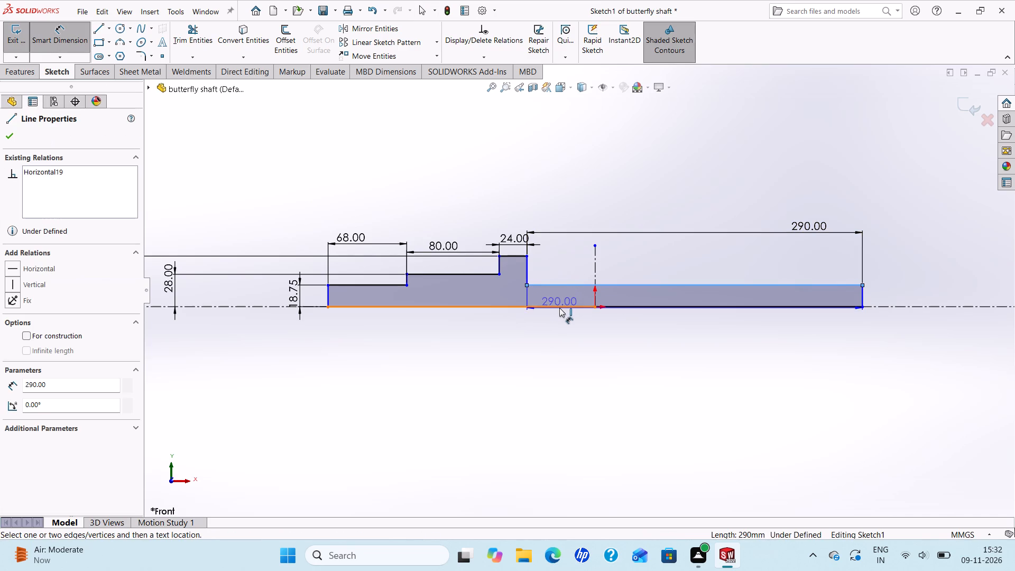
pyautogui.click(559, 308)
pyautogui.click(932, 282)
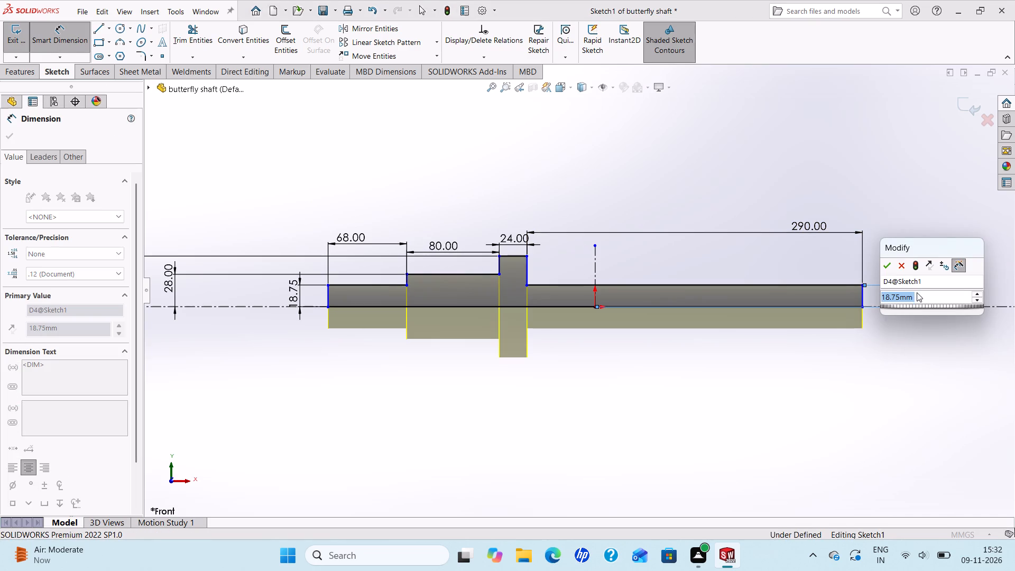
pyautogui.write('28')
pyautogui.press('Return')
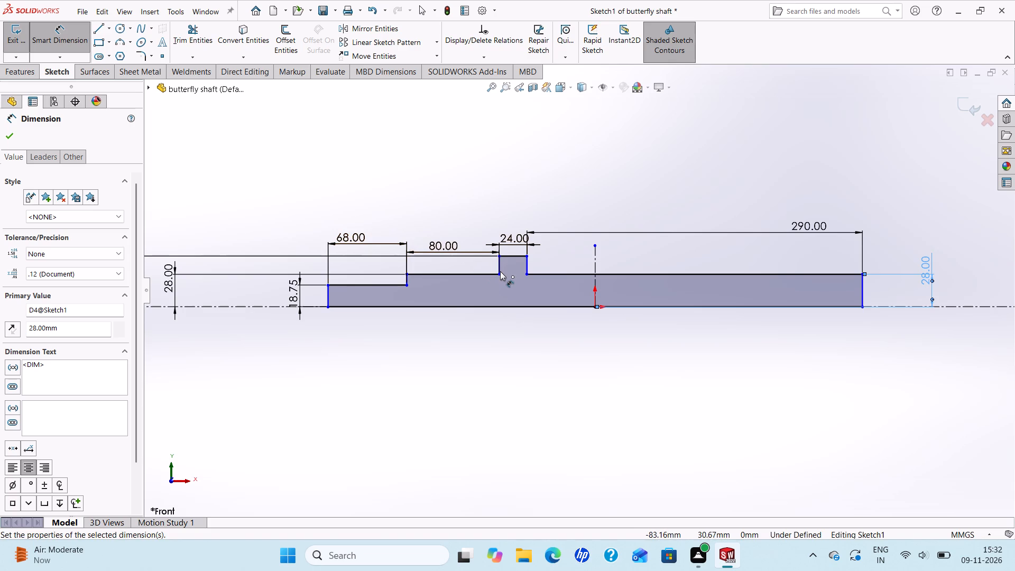
# Exit the profile sketch and continue rebuilding the part, ignoring the error.
pyautogui.scroll(1, 479, 274)
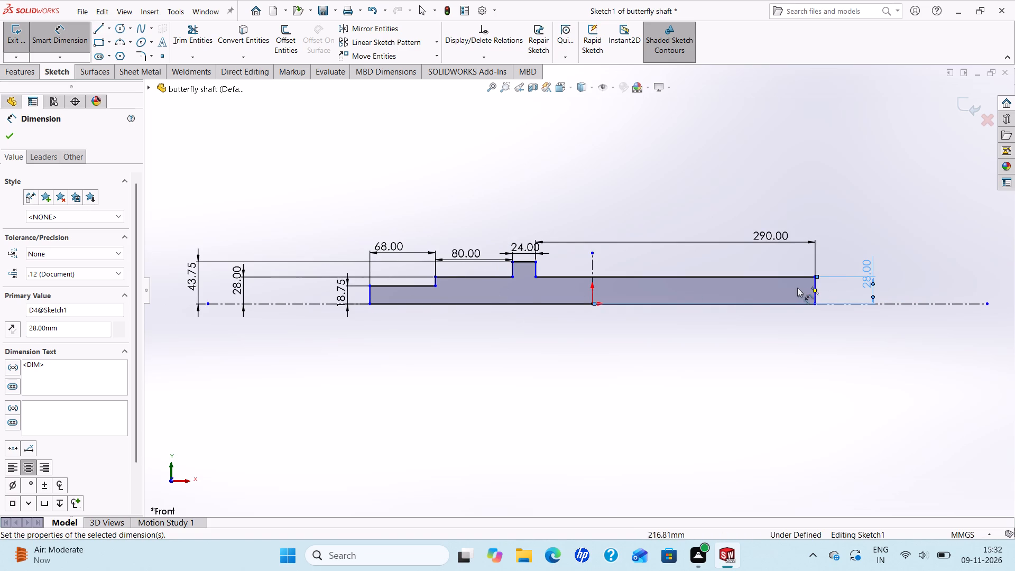
pyautogui.click(5, 140)
pyautogui.click(10, 38)
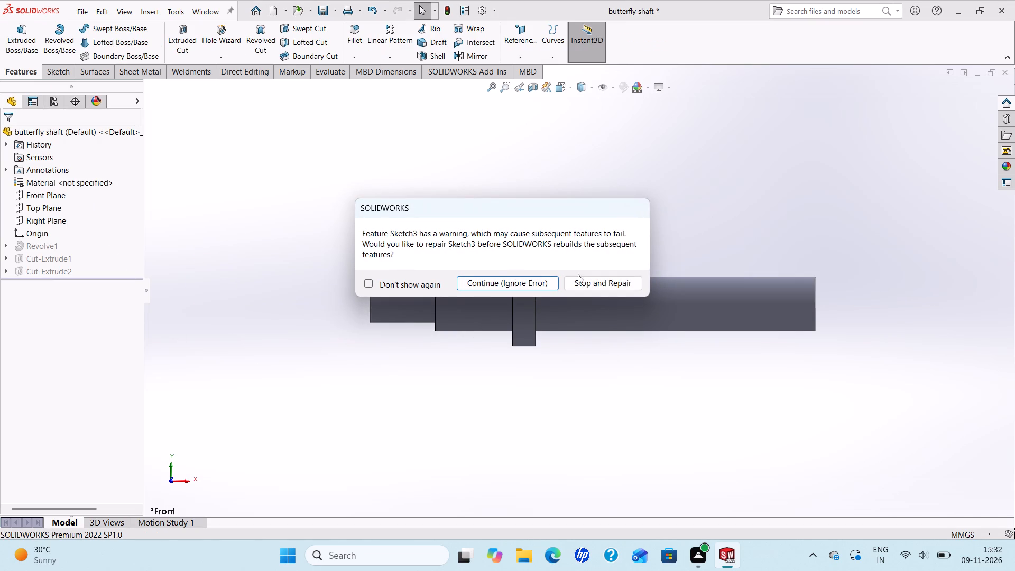
pyautogui.click(491, 286)
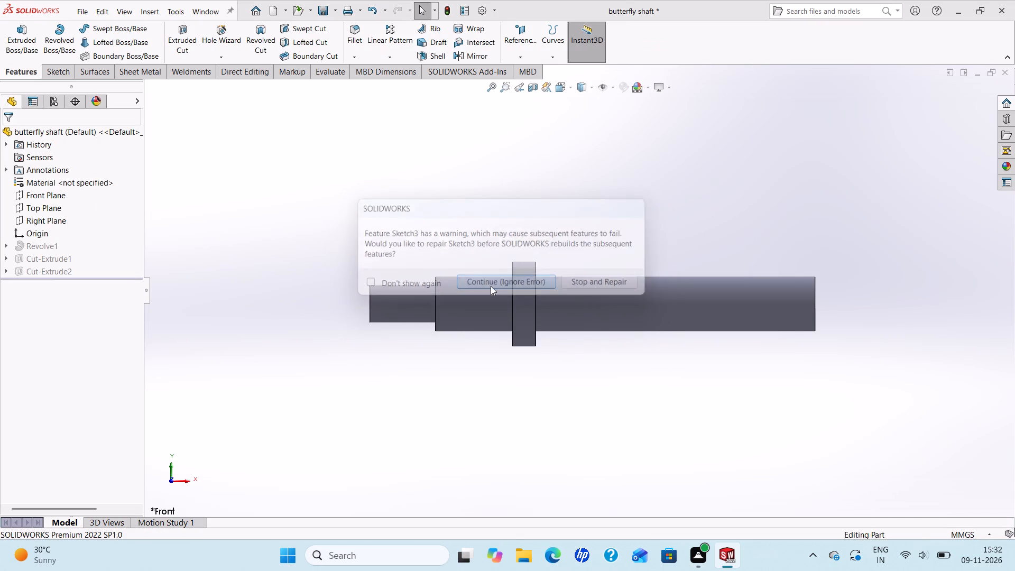
pyautogui.click(660, 343)
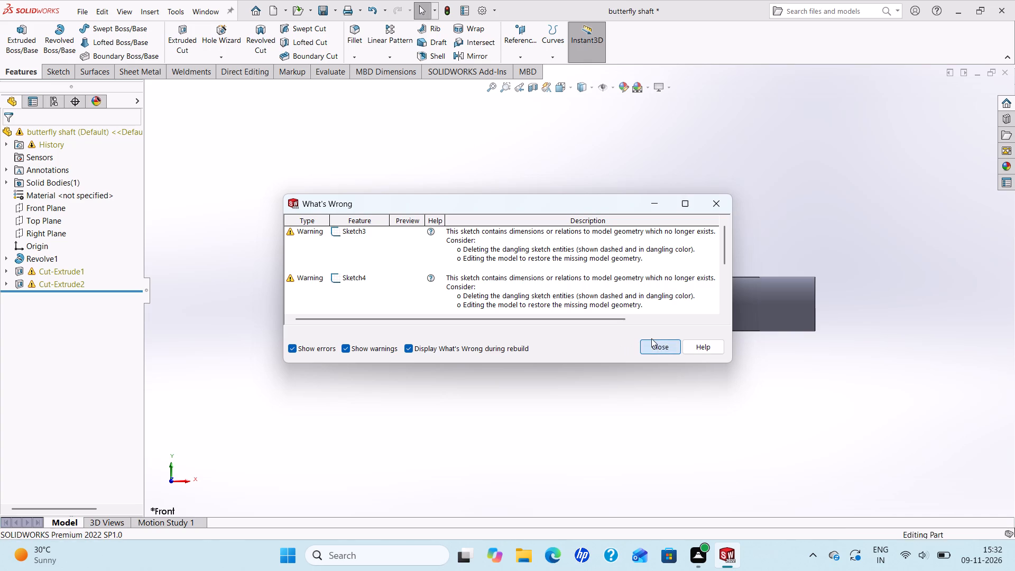
# Examine the rebuilt shaft, its recess and its holes from several angles.
pyautogui.moveTo(516, 311); pyautogui.dragTo(502, 421, button='middle')
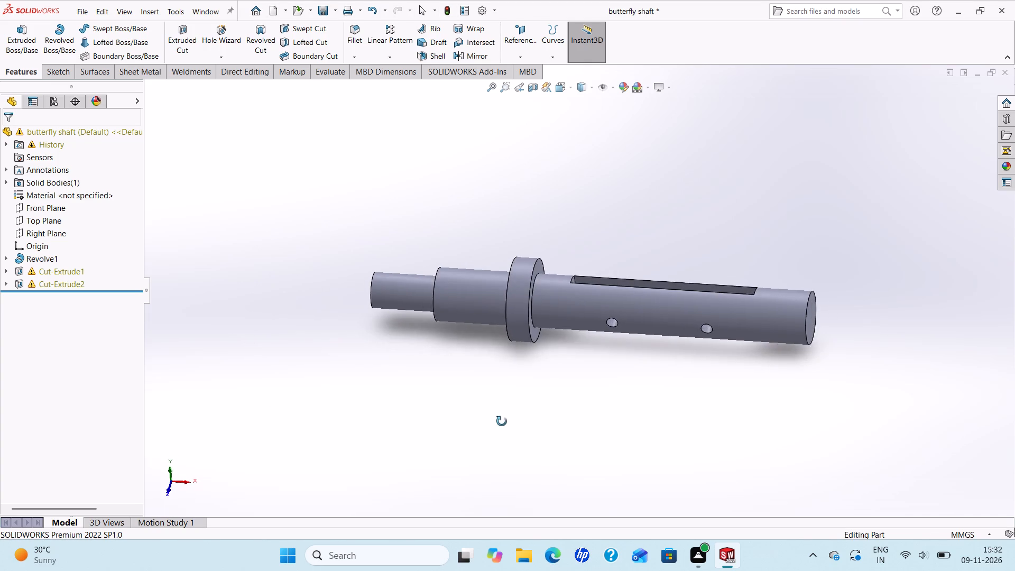
pyautogui.moveTo(502, 421); pyautogui.dragTo(334, 421, button='middle')
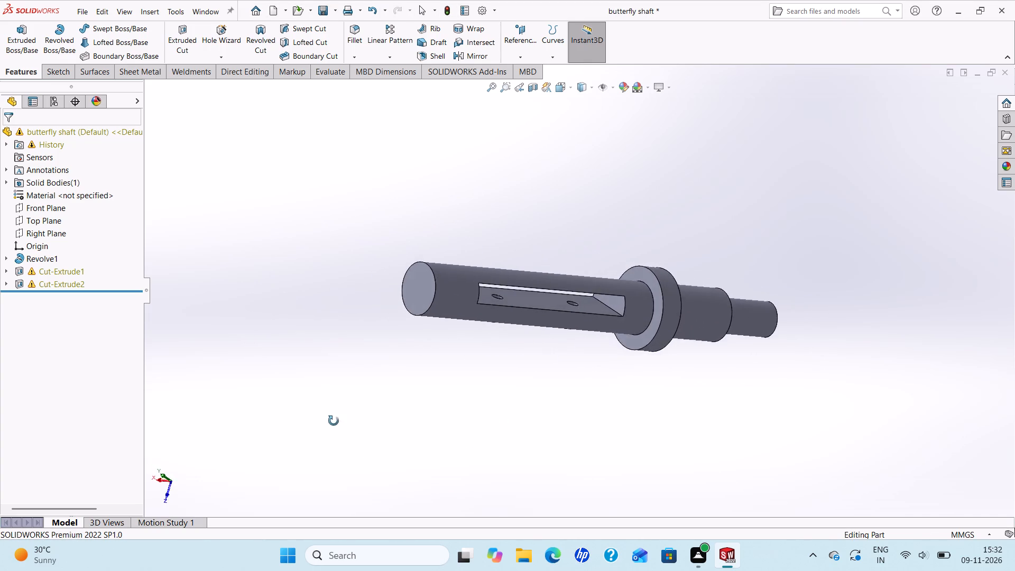
pyautogui.moveTo(334, 421); pyautogui.dragTo(158, 349, button='middle')
pyautogui.scroll(1, 534, 348)
pyautogui.moveTo(667, 306); pyautogui.dragTo(629, 395, button='middle')
pyautogui.scroll(1, 652, 320)
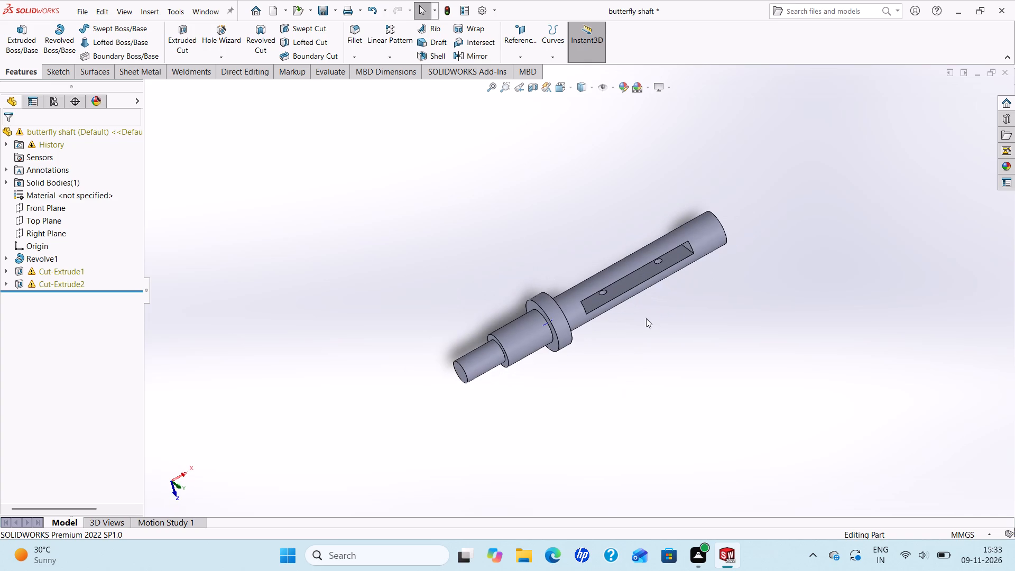
pyautogui.moveTo(634, 314); pyautogui.dragTo(577, 282, button='middle')
pyautogui.scroll(1, 580, 282)
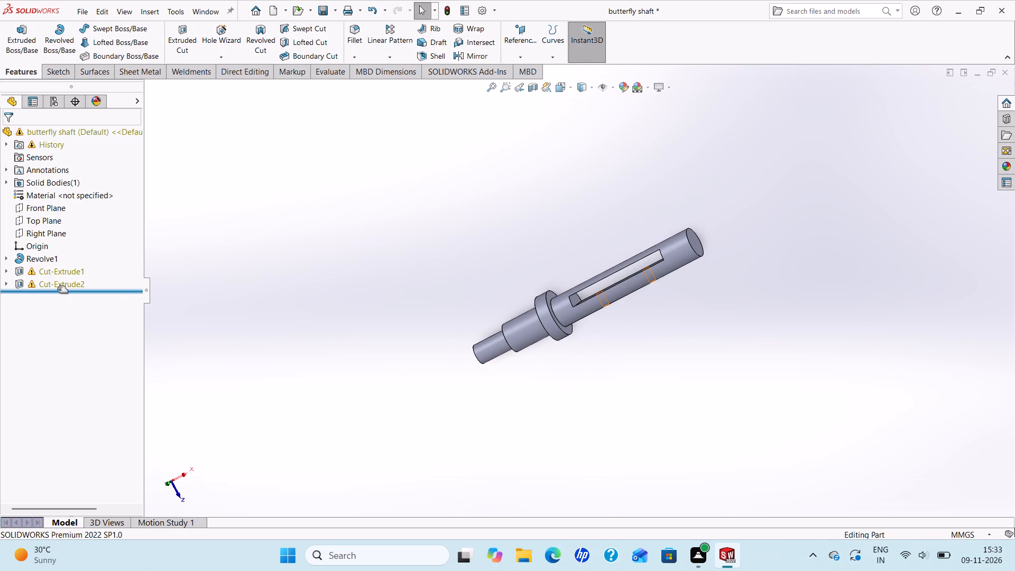
# Delete the Cut-Extrude2 feature that makes the two holes, keeping its sketch.
pyautogui.rightClick(58, 282)
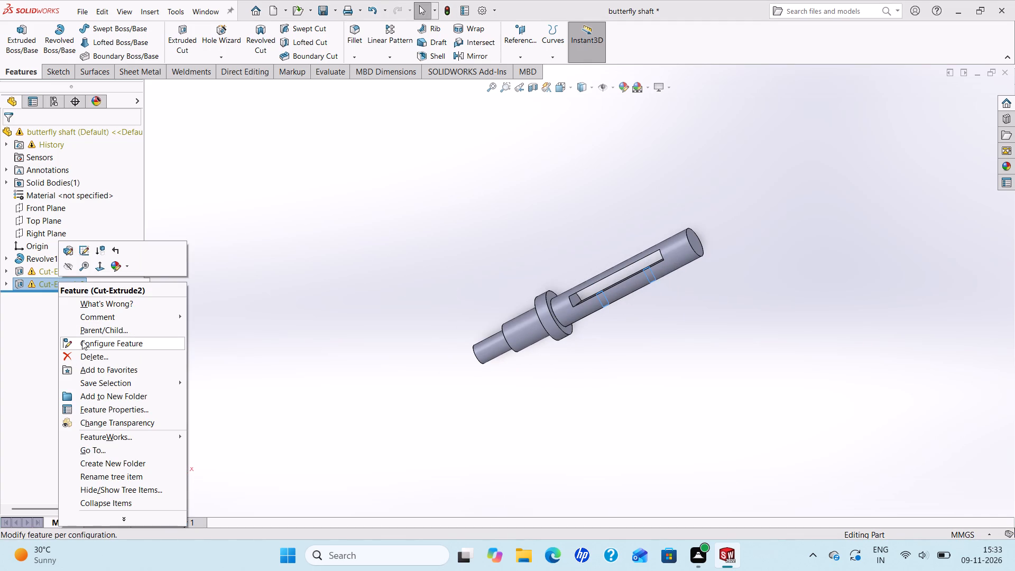
pyautogui.click(93, 352)
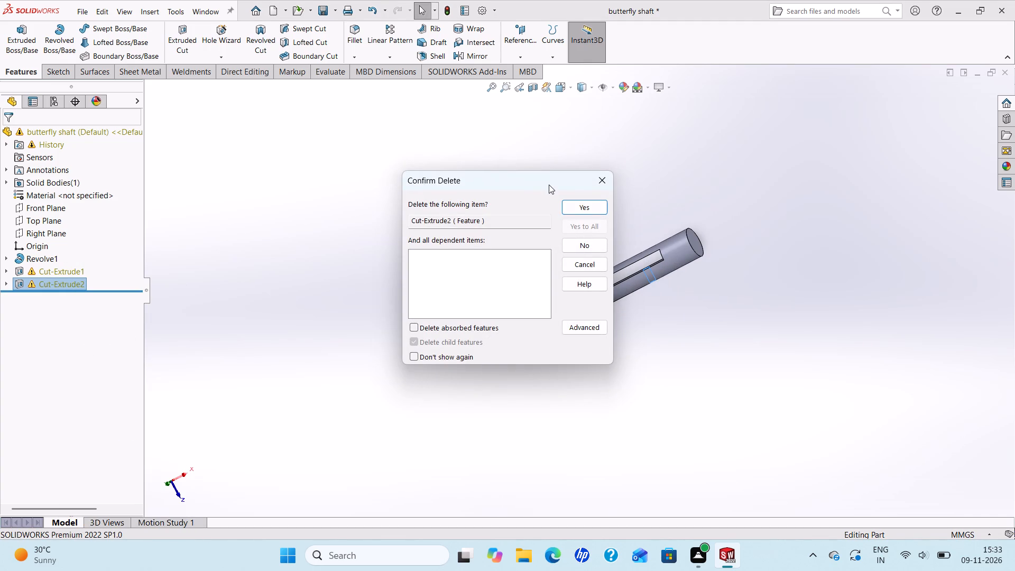
pyautogui.click(576, 205)
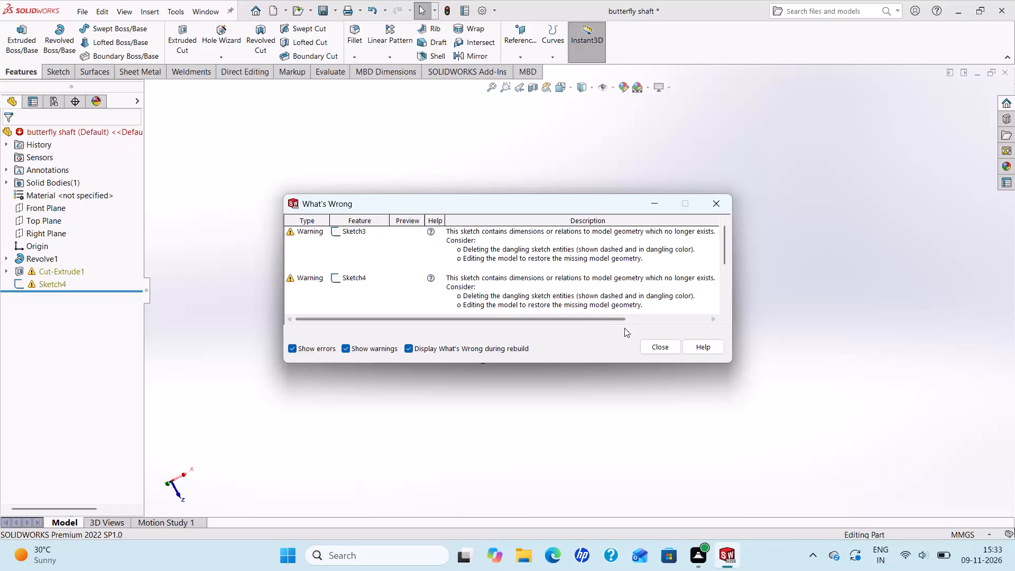
pyautogui.click(653, 347)
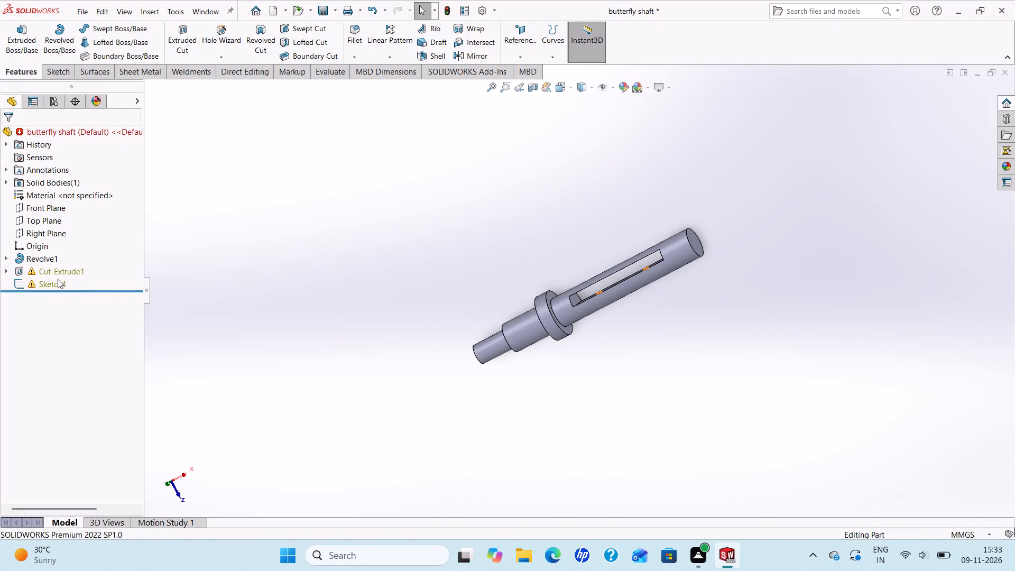
# Delete the Cut-Extrude1 recess feature together with its dependent Sketch4, keeping the recess's own sketch.
pyautogui.rightClick(58, 270)
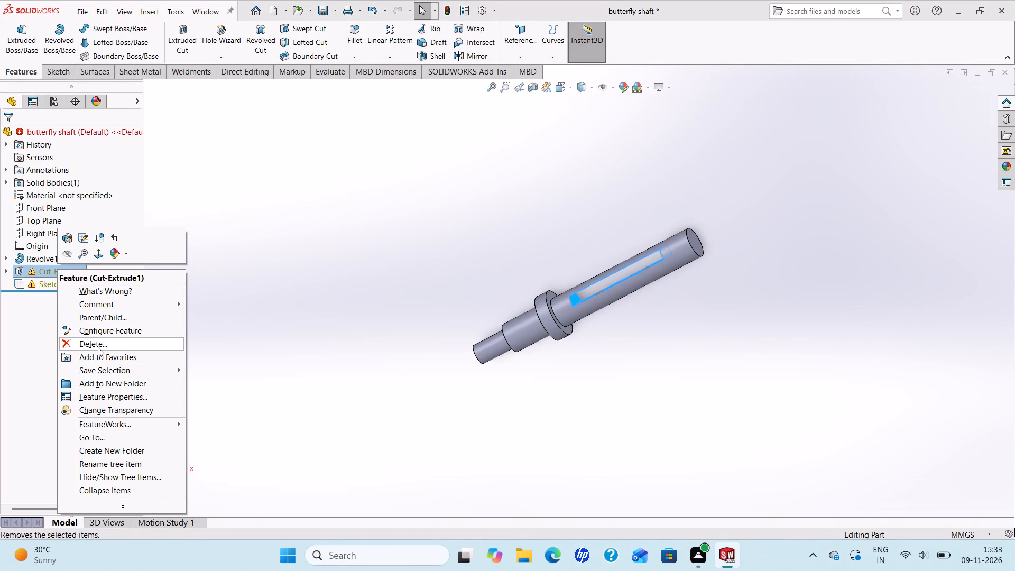
pyautogui.click(98, 347)
pyautogui.click(587, 209)
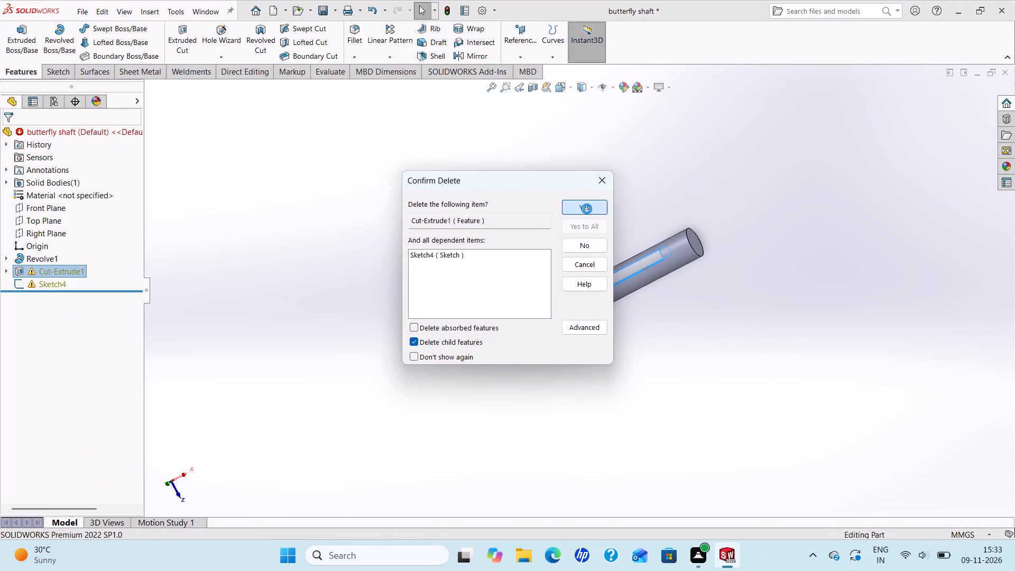
pyautogui.click(658, 300)
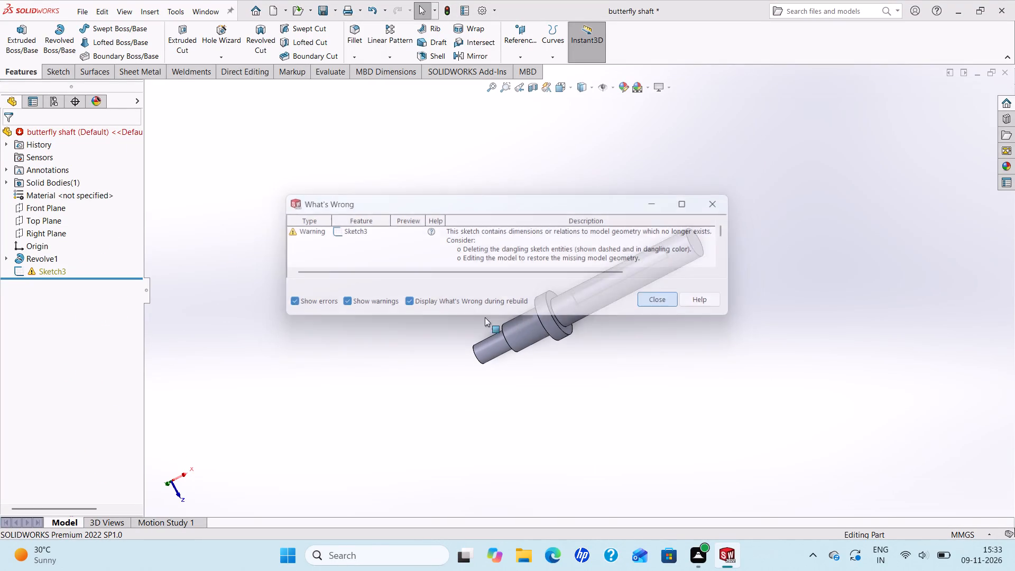
# Delete the leftover recess sketch, Sketch3.
pyautogui.rightClick(56, 269)
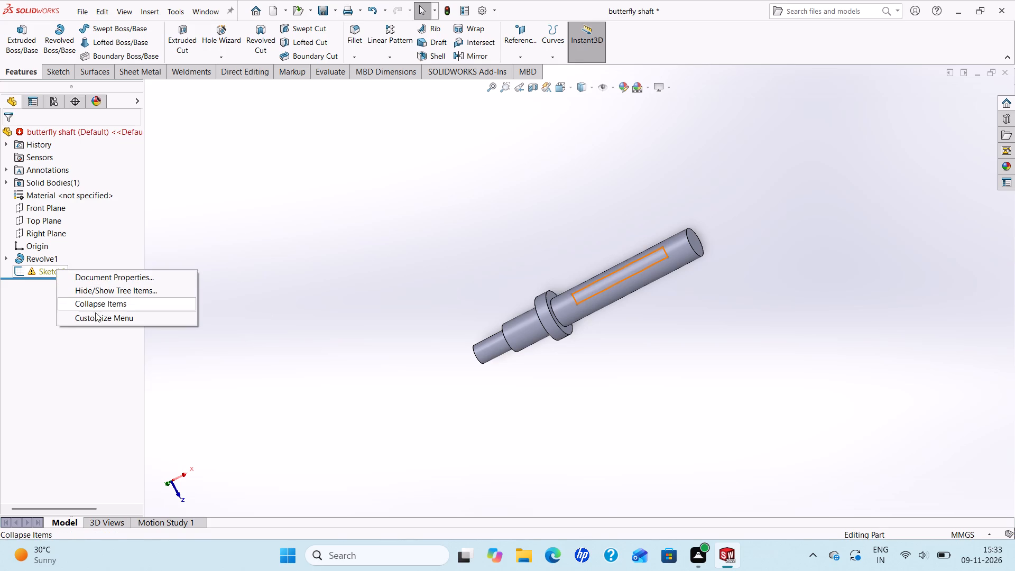
pyautogui.press('Escape')
pyautogui.press('Escape')
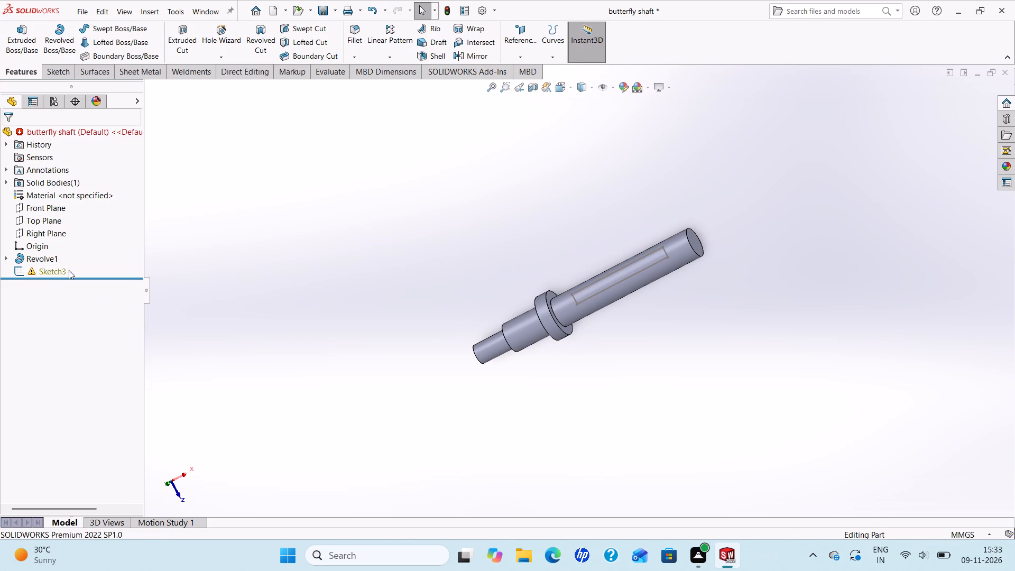
pyautogui.rightClick(51, 271)
pyautogui.click(76, 357)
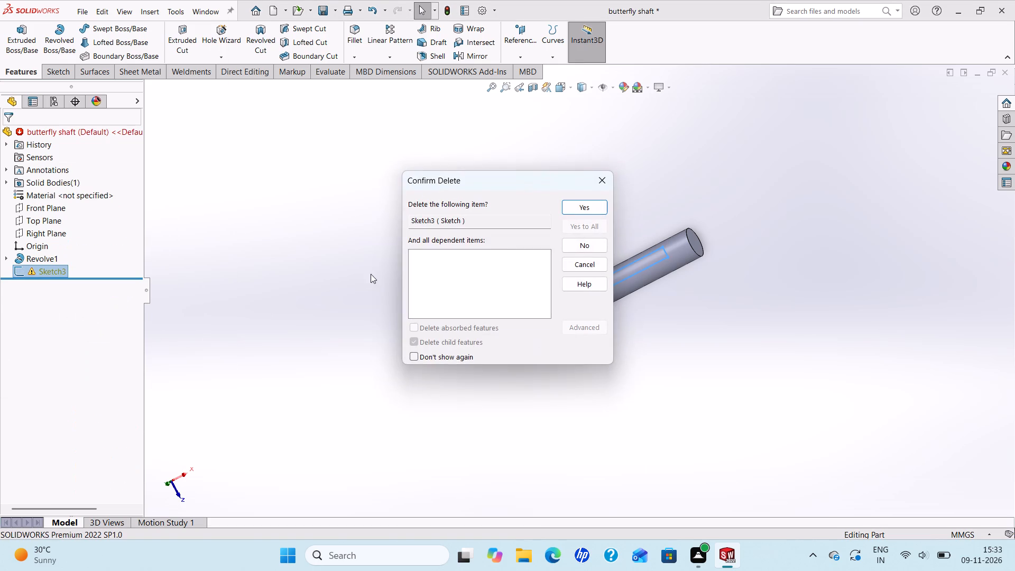
pyautogui.click(595, 207)
# Examine the plain revolved shaft from several angles.
pyautogui.scroll(1, 571, 355)
pyautogui.moveTo(571, 355); pyautogui.dragTo(574, 358, button='middle')
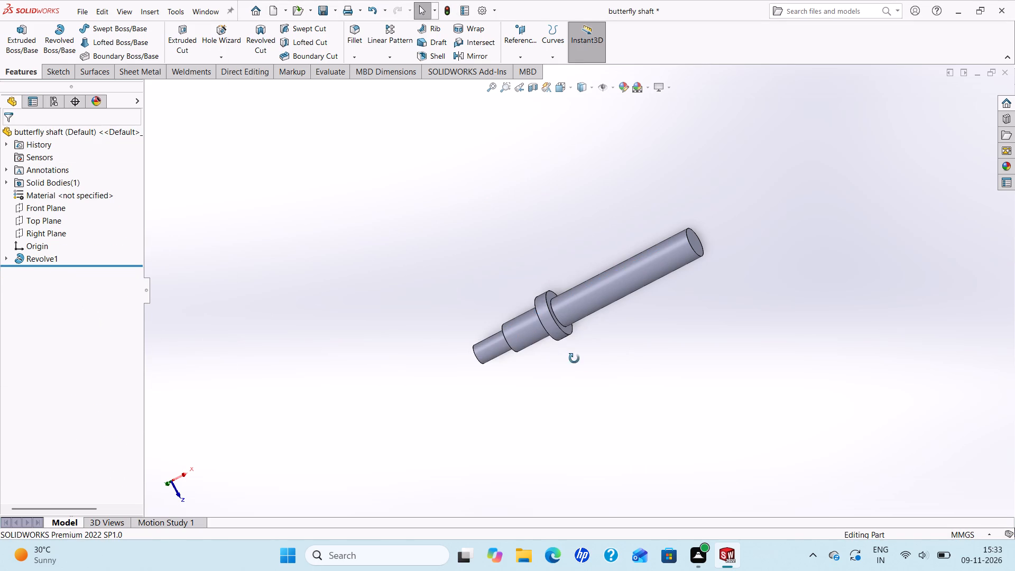
pyautogui.moveTo(574, 358); pyautogui.dragTo(615, 382, button='middle')
pyautogui.scroll(-1, 665, 266)
pyautogui.scroll(-1, 619, 288)
pyautogui.moveTo(564, 283); pyautogui.dragTo(532, 260, button='middle')
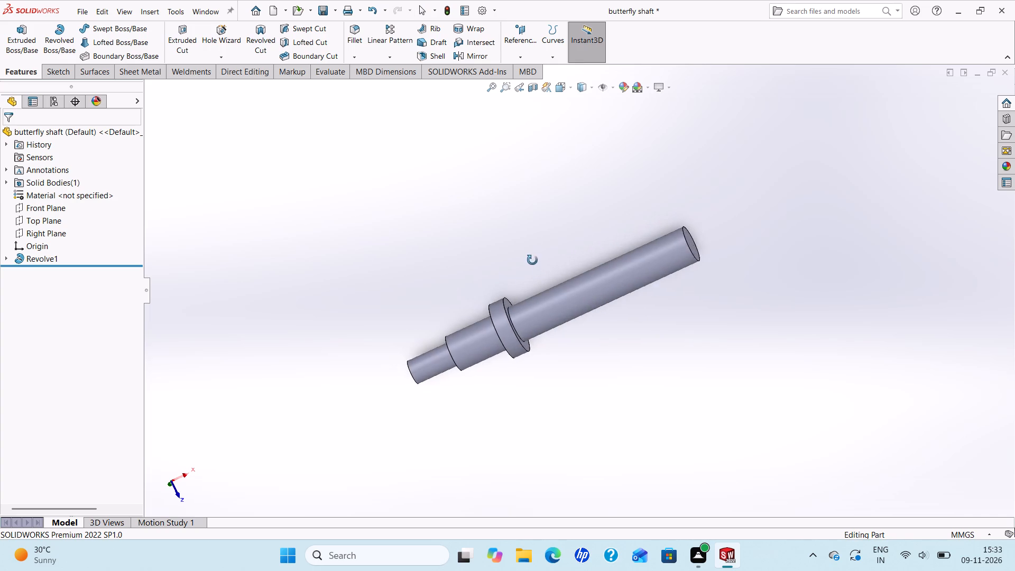
pyautogui.moveTo(532, 260); pyautogui.dragTo(530, 260, button='middle')
pyautogui.scroll(2, 649, 272)
pyautogui.scroll(-1, 744, 283)
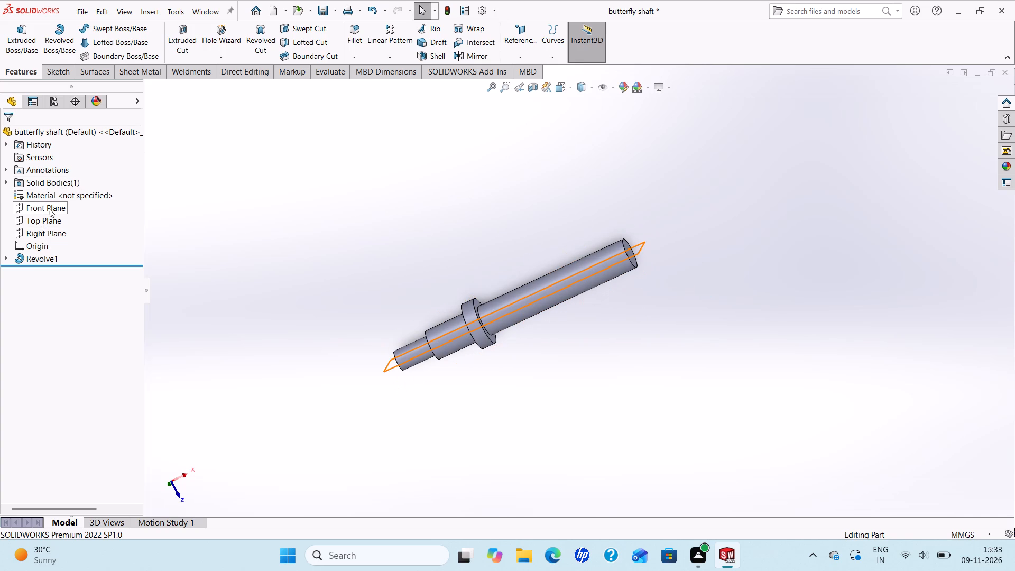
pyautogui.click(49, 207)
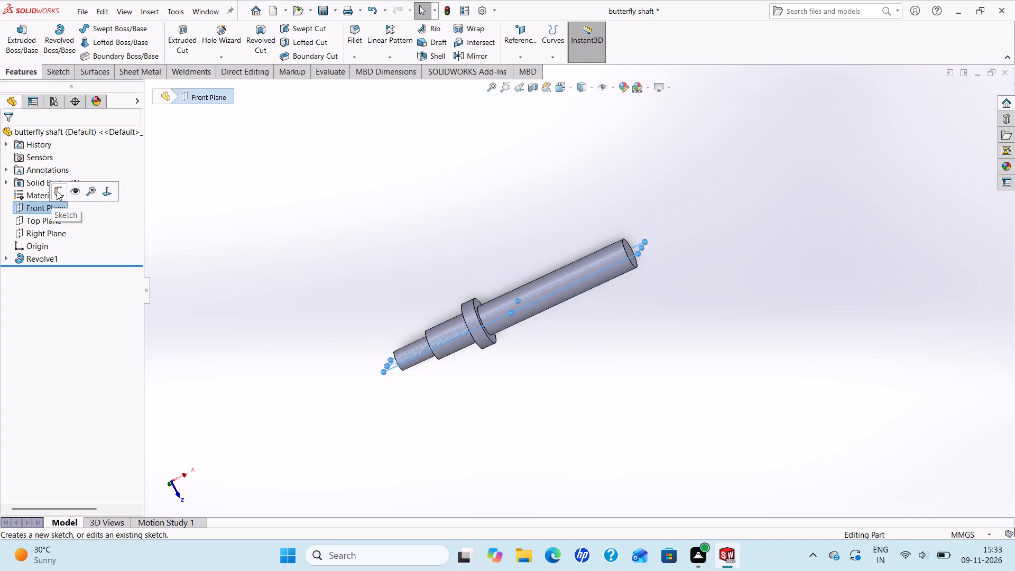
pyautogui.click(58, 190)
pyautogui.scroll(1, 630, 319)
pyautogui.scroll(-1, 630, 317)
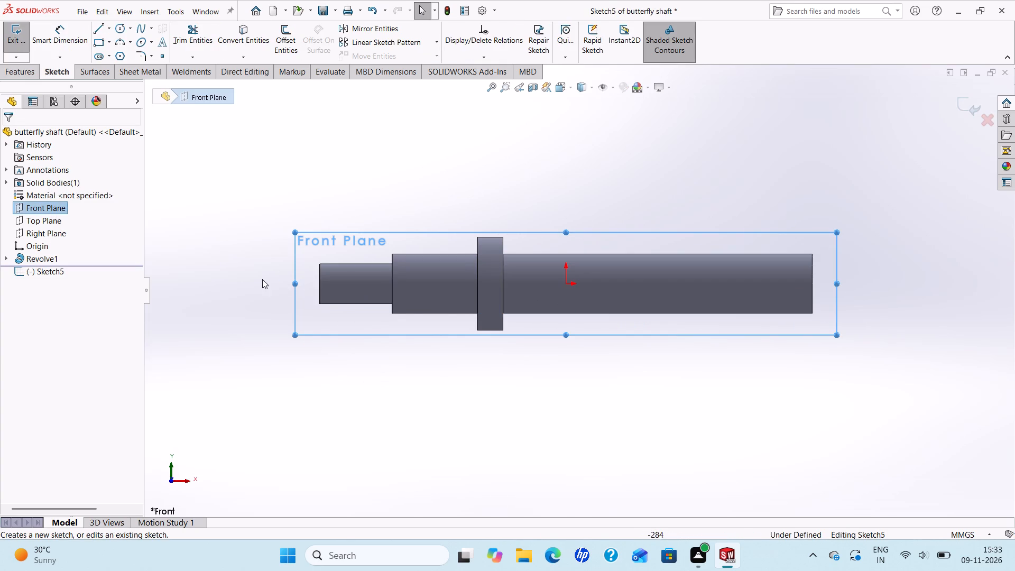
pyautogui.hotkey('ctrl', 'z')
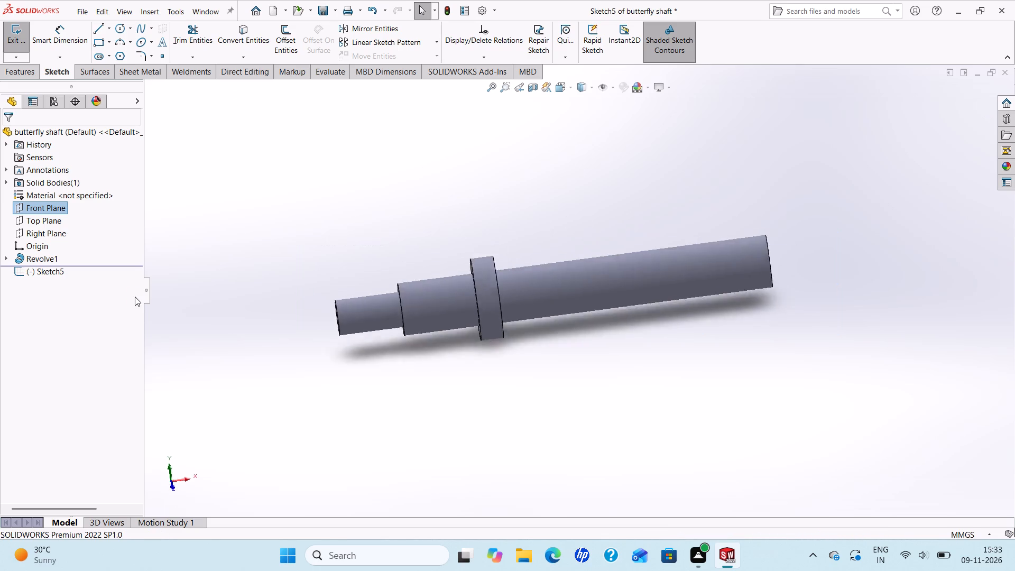
# On the Top Plane, sketch a corner rectangle about 170 by 34 mm, starting on the long section's upper edge.
pyautogui.click(50, 219)
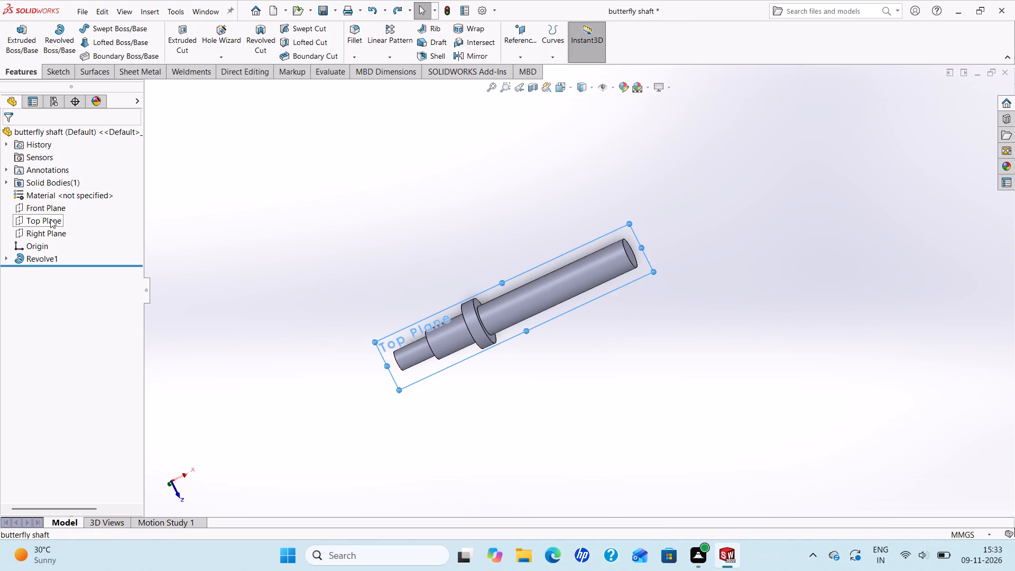
pyautogui.click(59, 209)
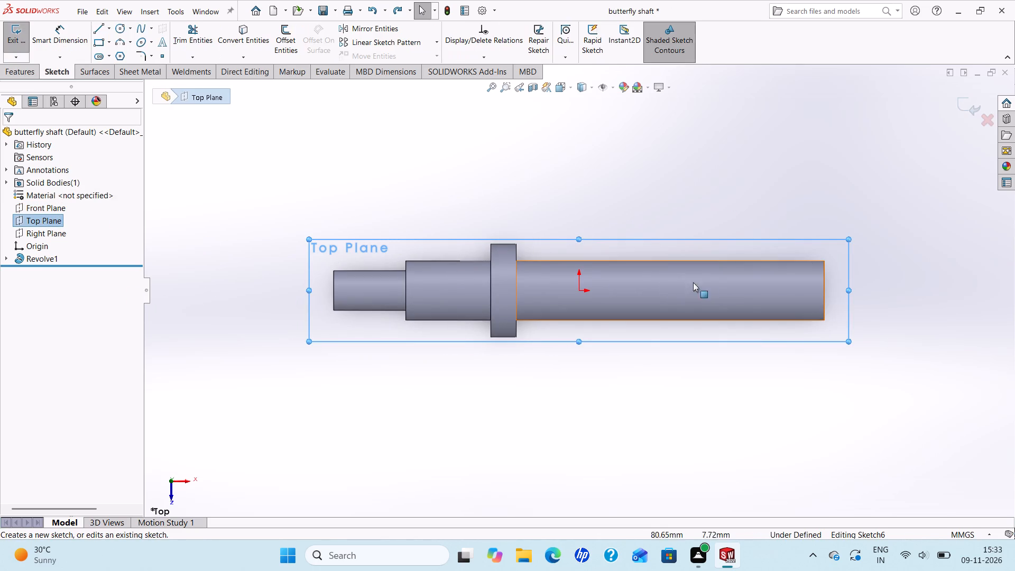
pyautogui.scroll(1, 715, 282)
pyautogui.scroll(-1, 718, 285)
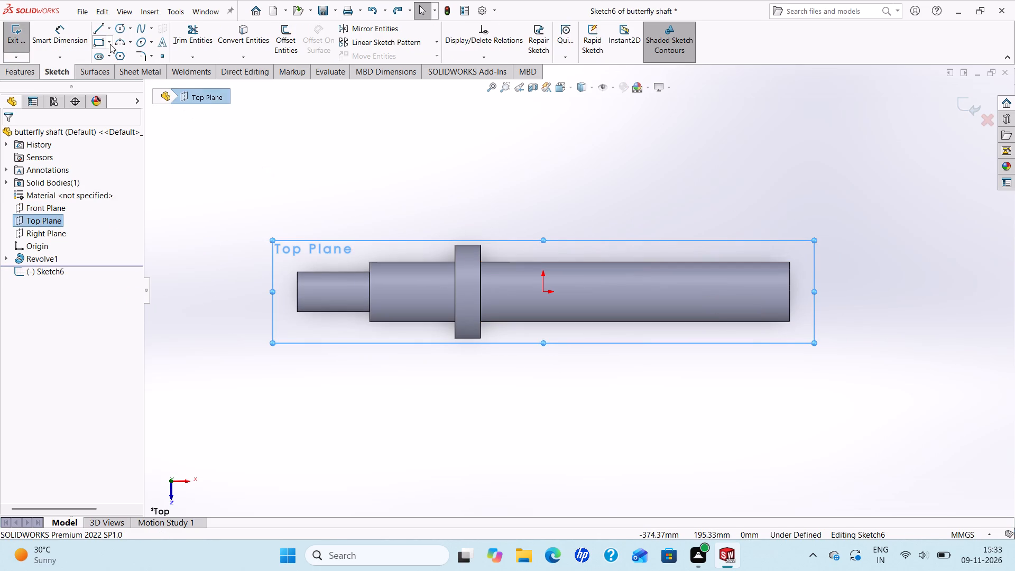
pyautogui.click(105, 43)
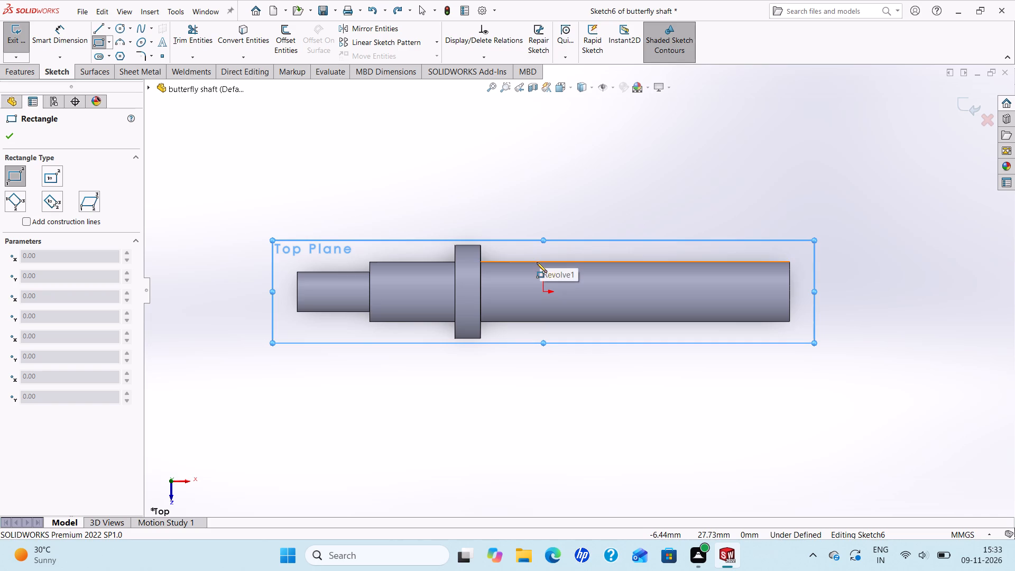
pyautogui.click(537, 262)
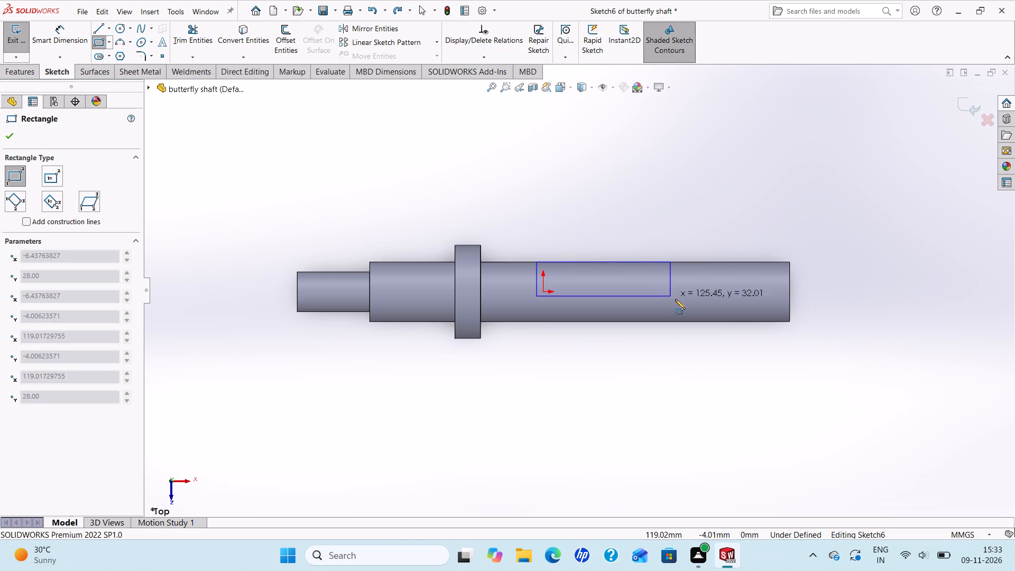
pyautogui.click(717, 298)
pyautogui.rightClick(717, 298)
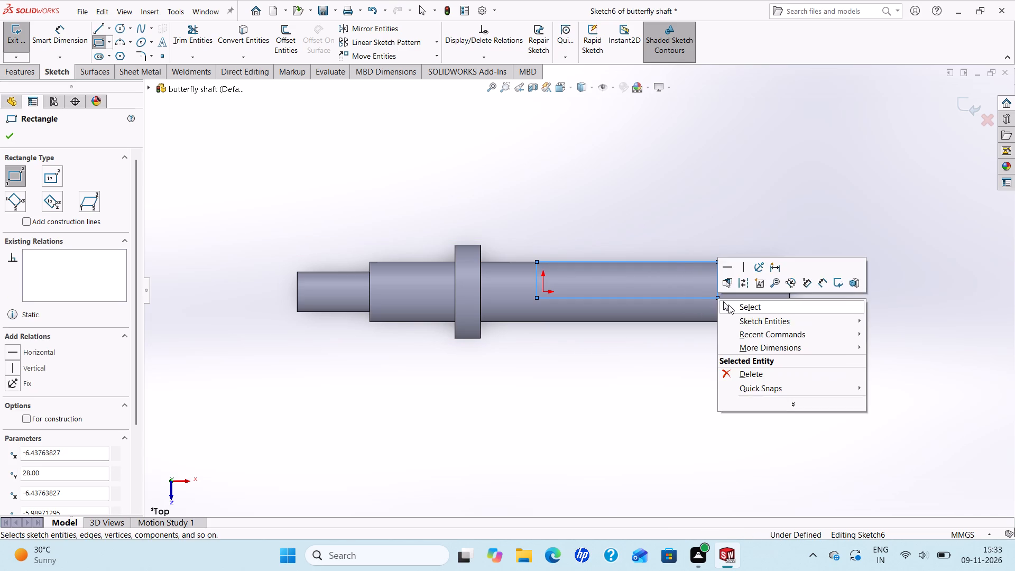
pyautogui.click(732, 307)
# Dimension the rectangle's near short edge 38 mm from the collar face.
pyautogui.click(61, 40)
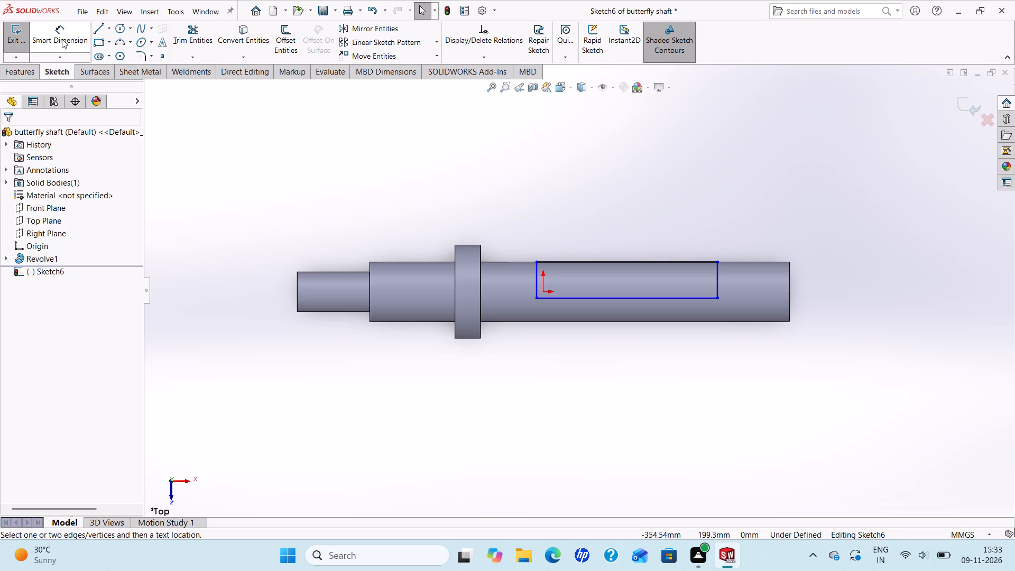
pyautogui.click(481, 266)
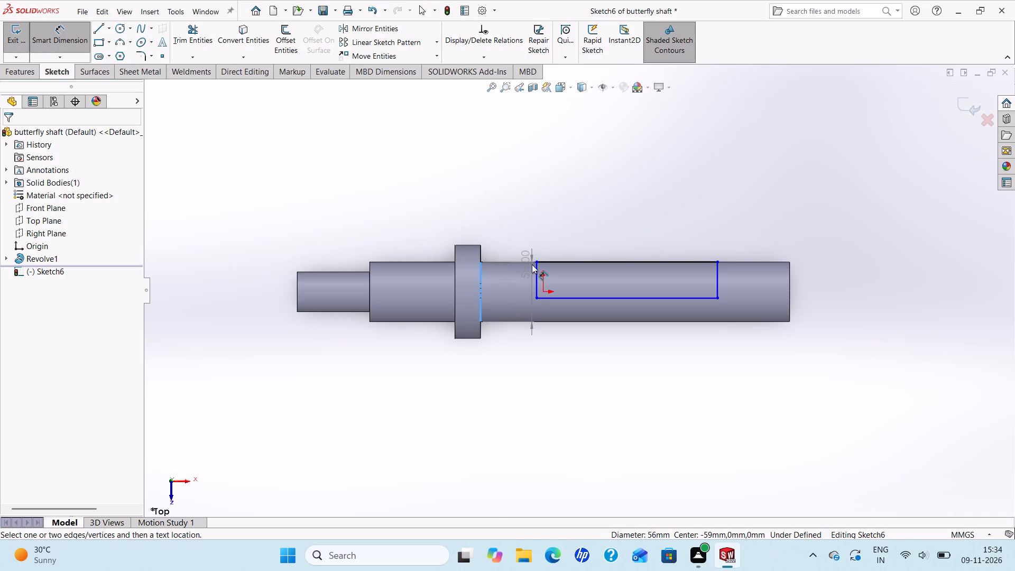
pyautogui.click(533, 268)
pyautogui.click(513, 226)
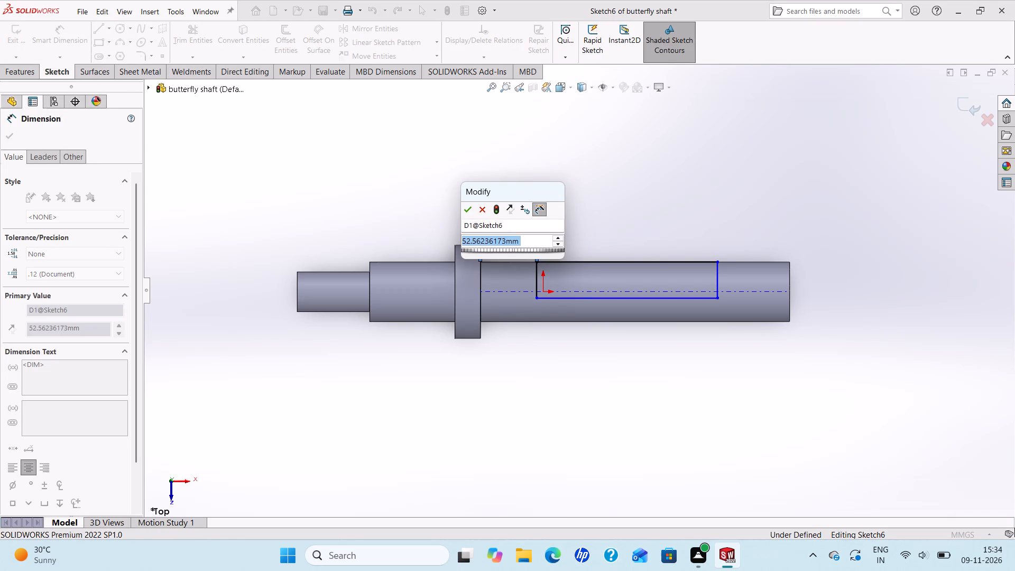
pyautogui.write('38')
pyautogui.press('Return')
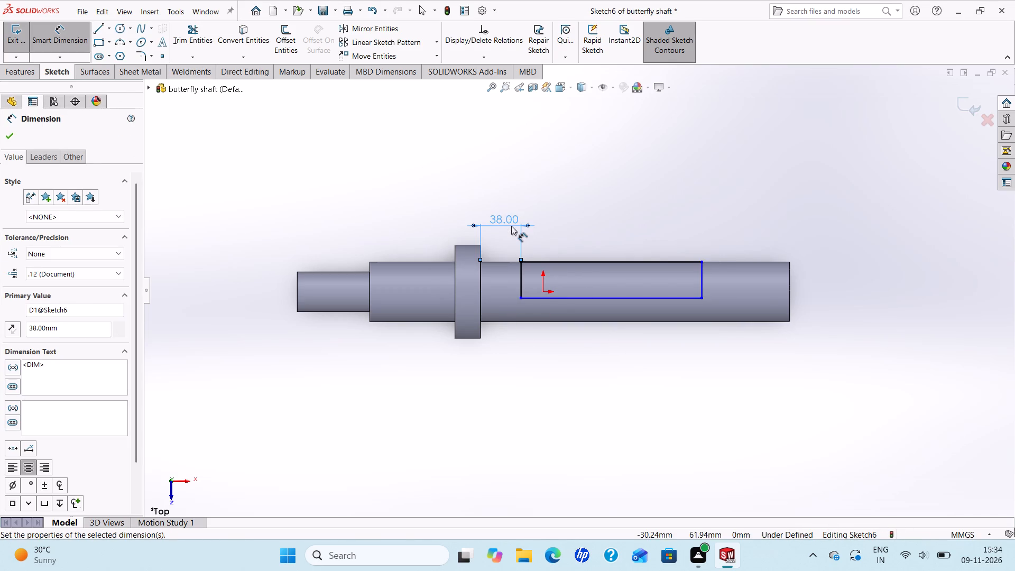
# Dimension the rectangle's far short edge 58 mm from the free end of the long section.
pyautogui.click(705, 280)
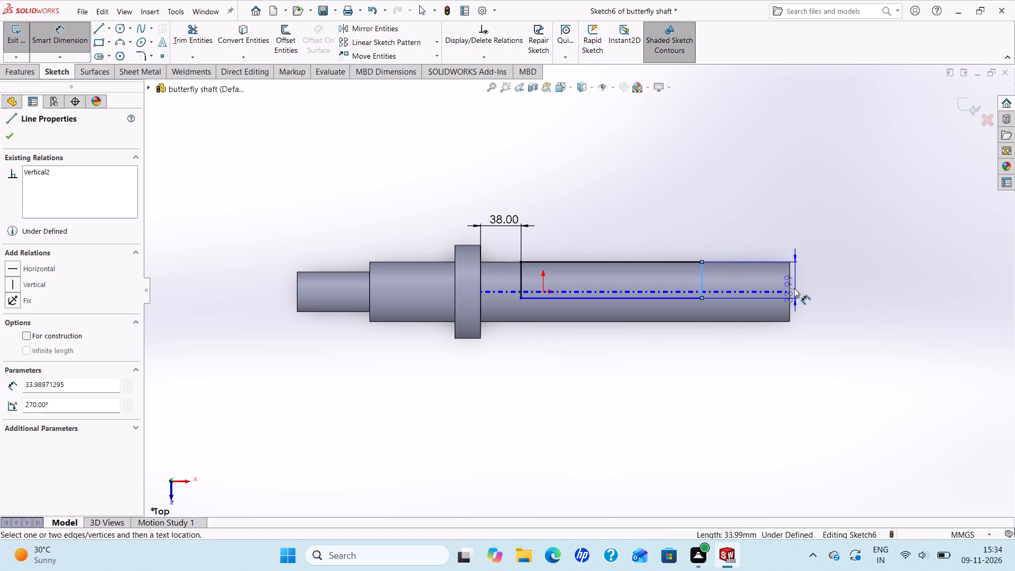
pyautogui.click(789, 282)
pyautogui.click(750, 227)
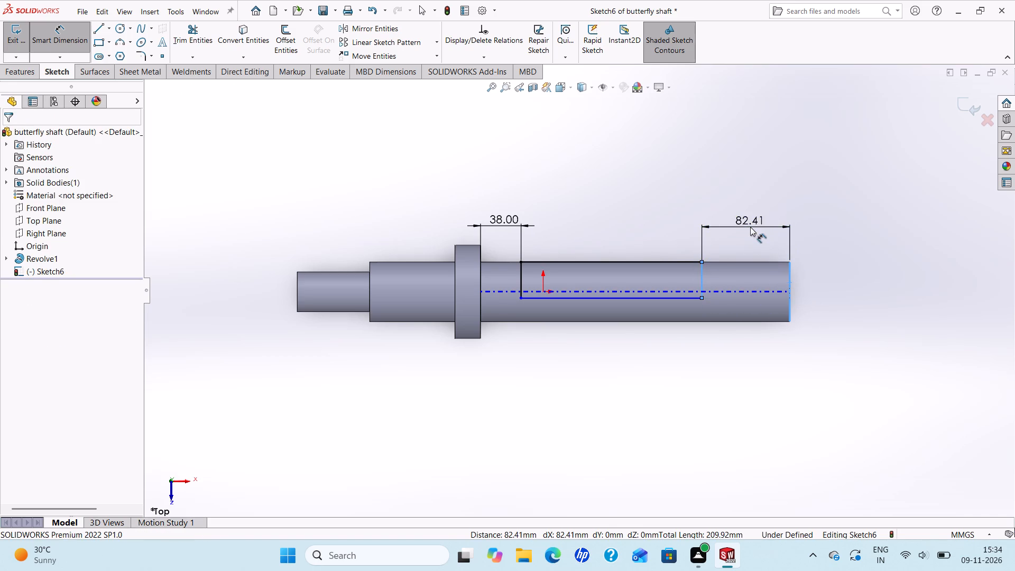
pyautogui.write('58')
pyautogui.press('Return')
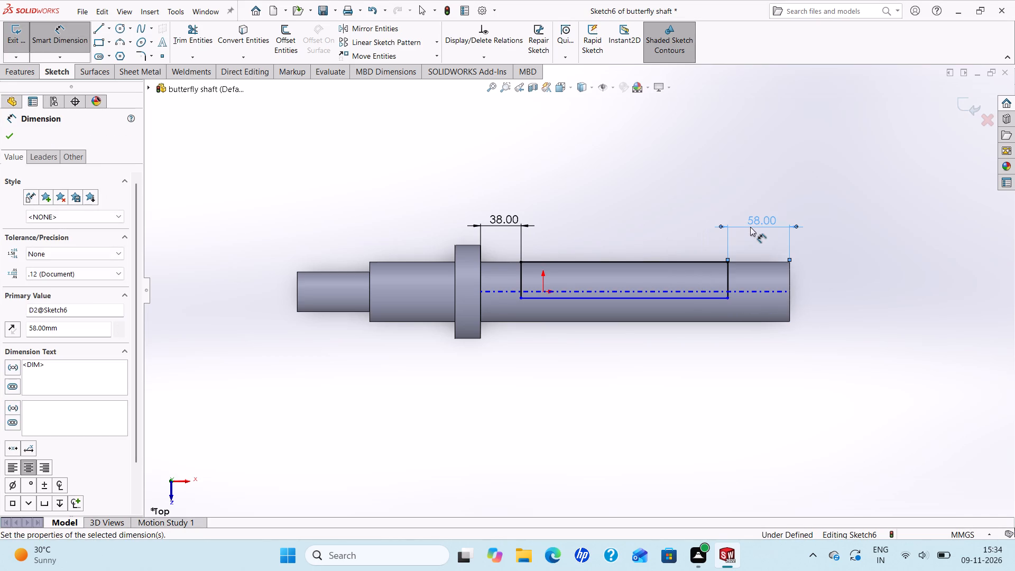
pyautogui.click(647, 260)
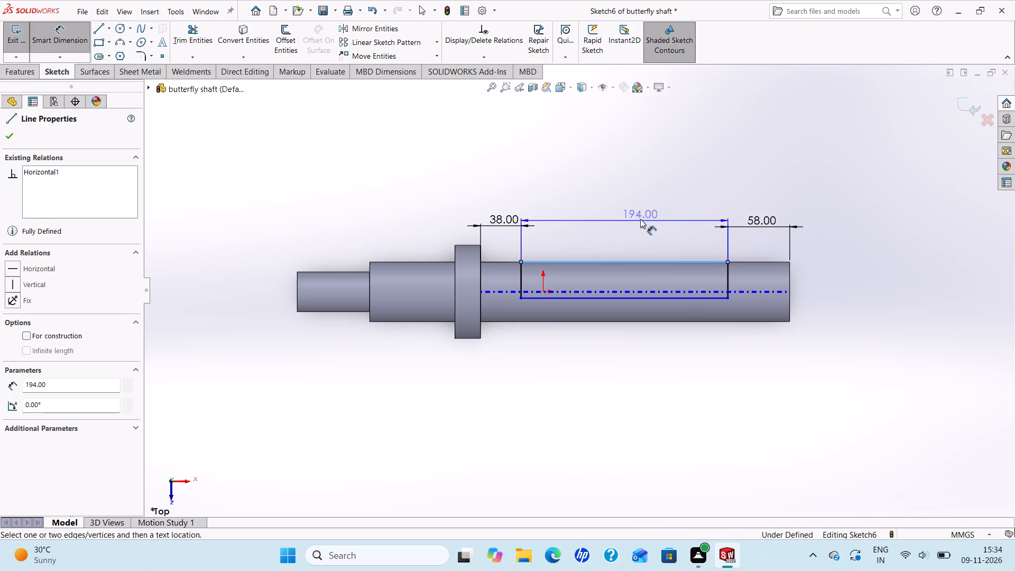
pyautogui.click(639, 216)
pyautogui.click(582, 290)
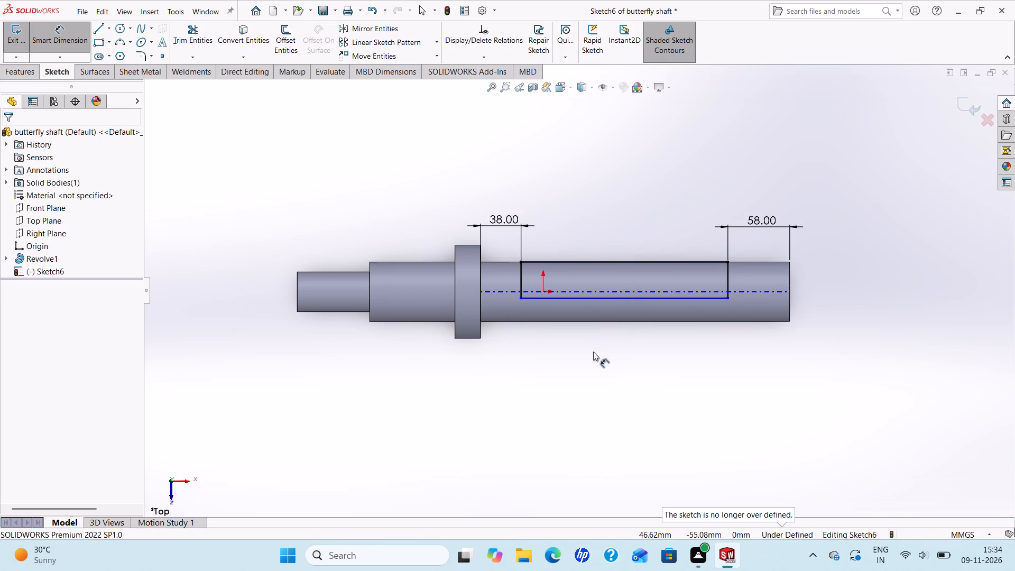
# Replace the 38 mm collar offset dimension with a dimension of the rectangle's length, accepting its current value.
pyautogui.click(509, 218)
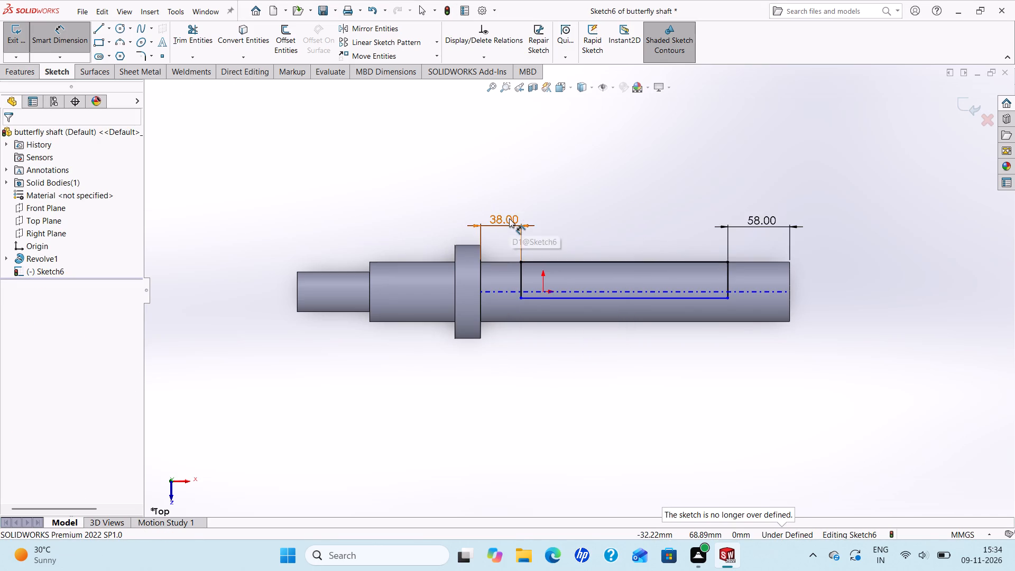
pyautogui.press('Delete')
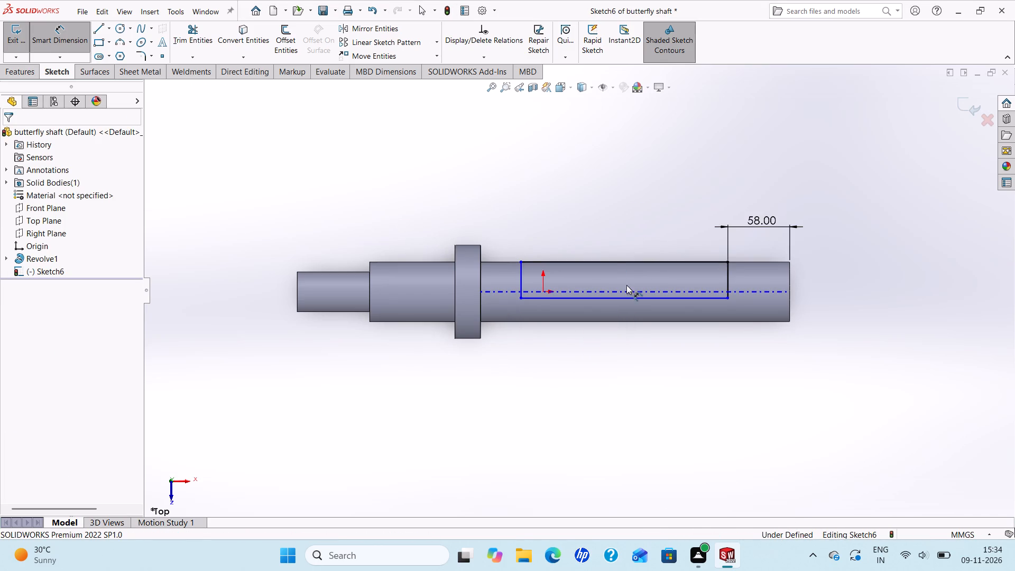
pyautogui.click(607, 261)
pyautogui.click(588, 228)
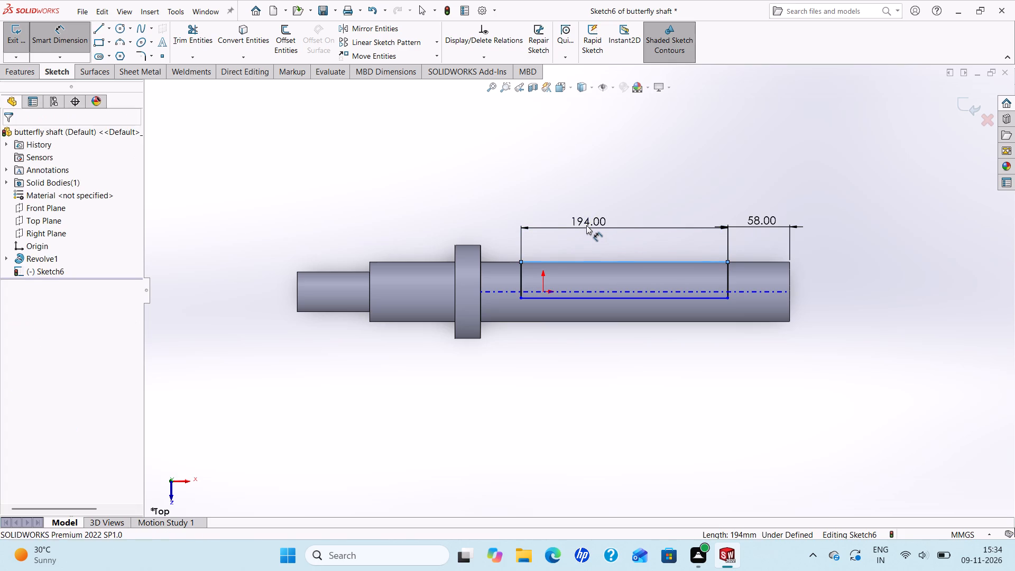
pyautogui.click(538, 209)
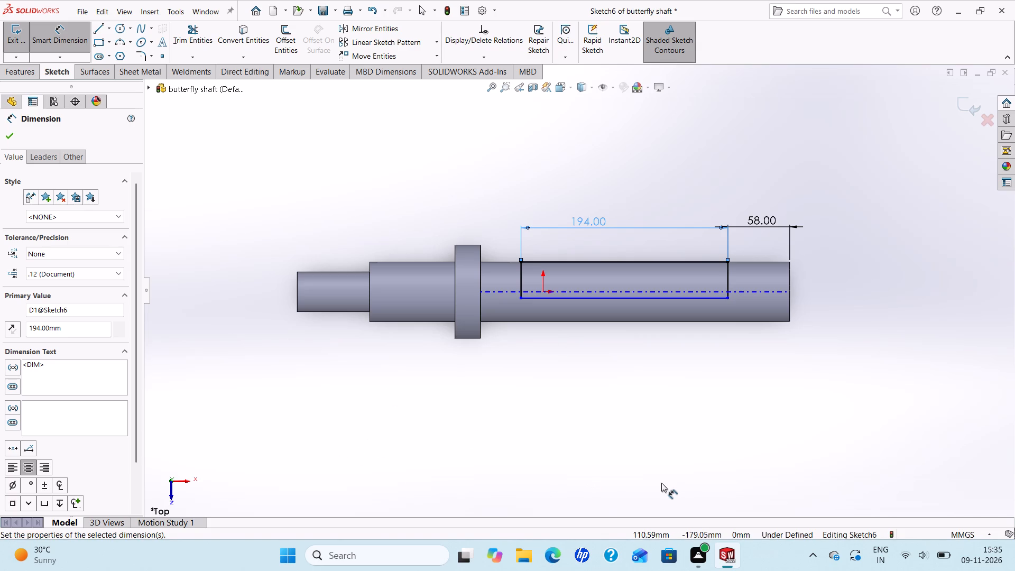
# Dimension the distance between the rectangle's two long edges, leaving its drawn value.
pyautogui.click(630, 263)
pyautogui.click(635, 300)
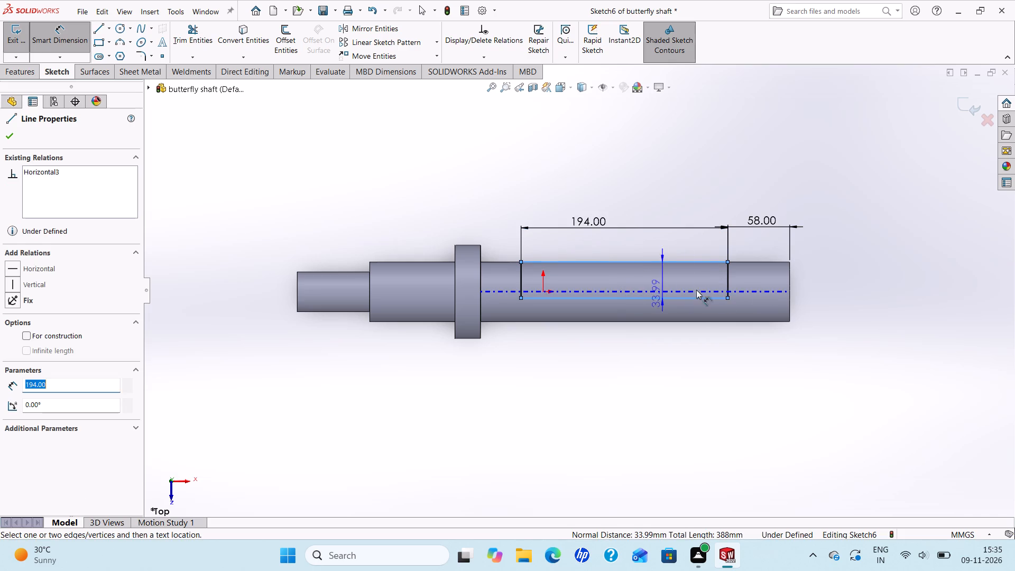
pyautogui.click(858, 306)
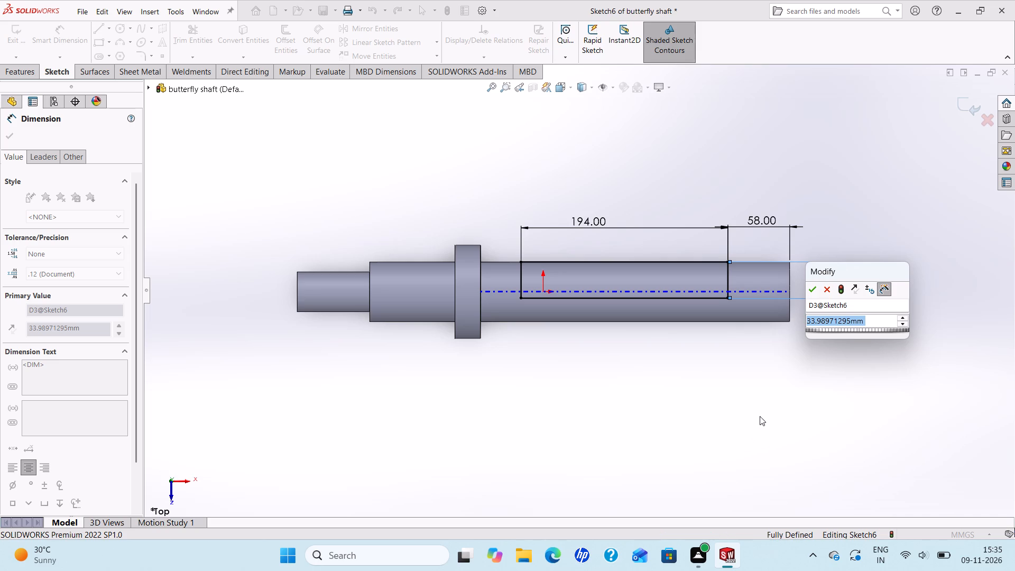
pyautogui.click(831, 290)
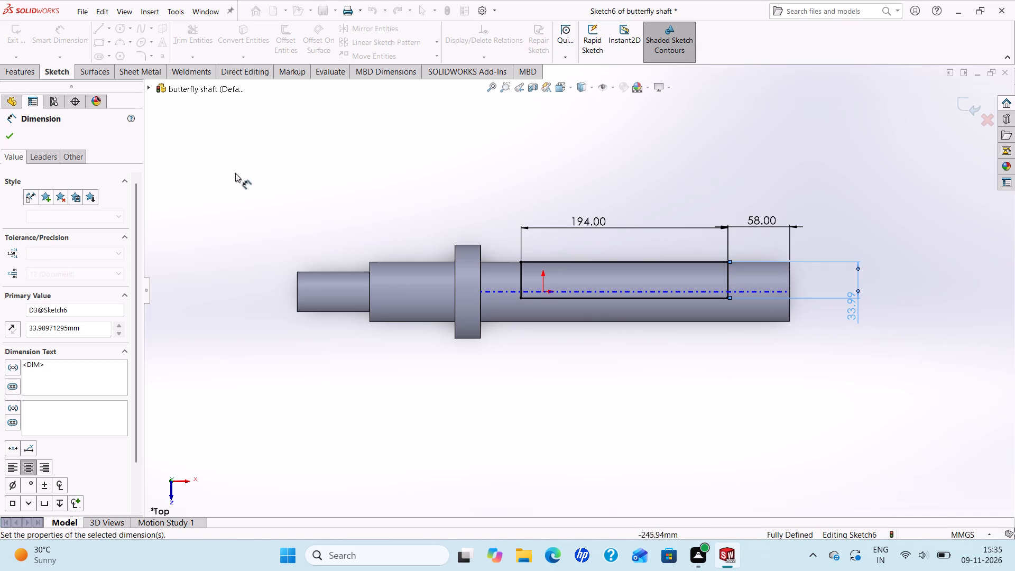
pyautogui.click(15, 136)
pyautogui.click(67, 33)
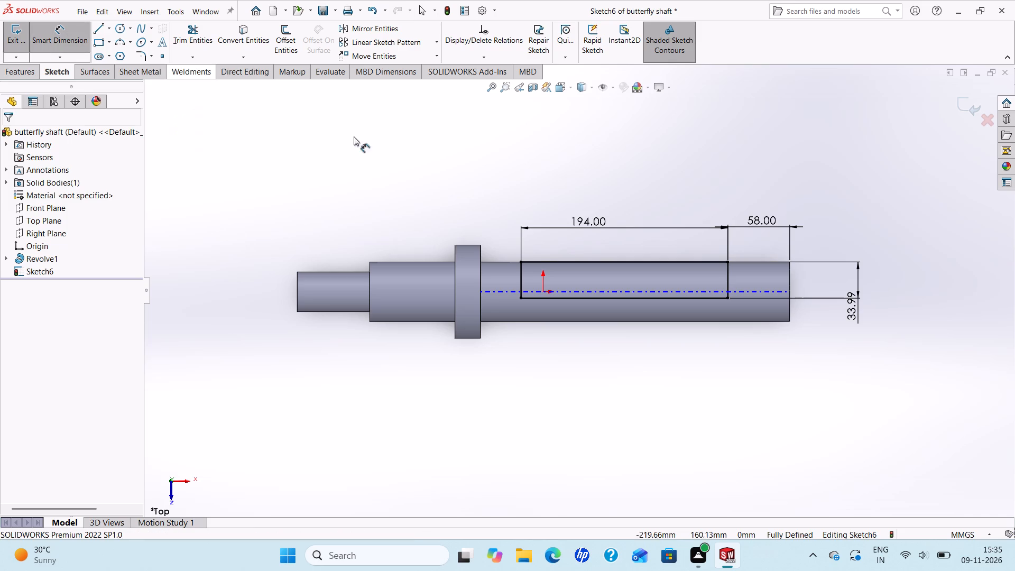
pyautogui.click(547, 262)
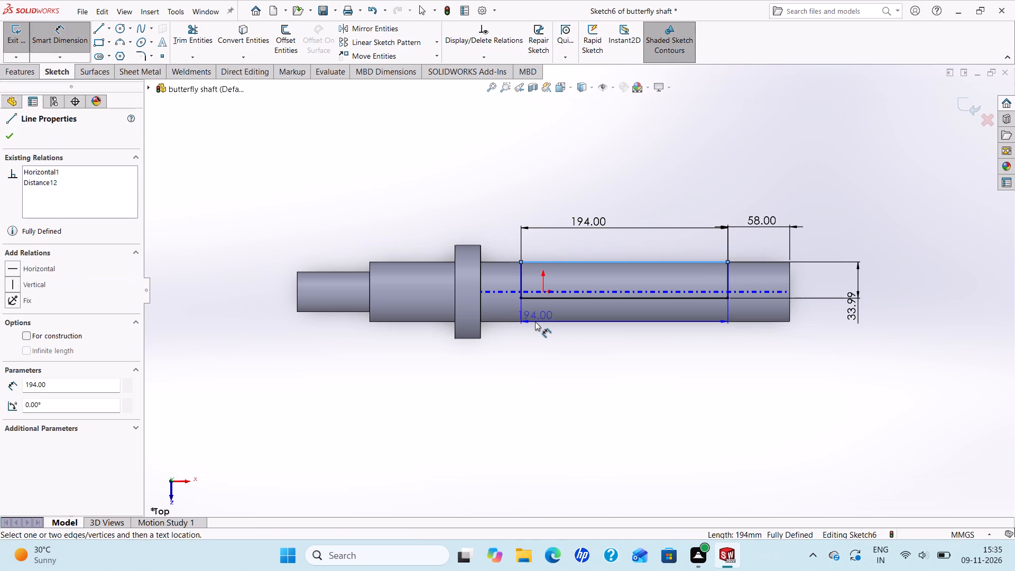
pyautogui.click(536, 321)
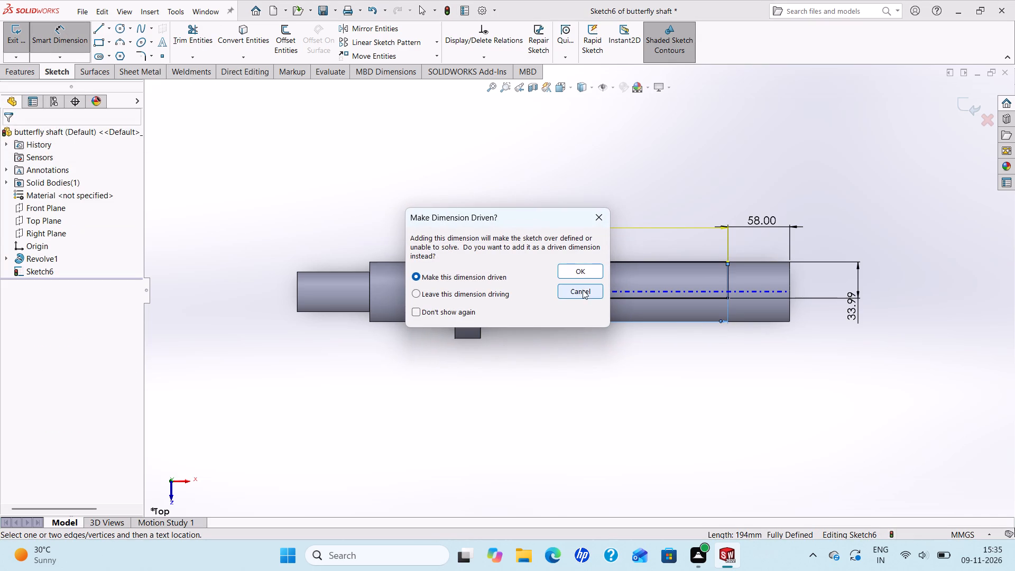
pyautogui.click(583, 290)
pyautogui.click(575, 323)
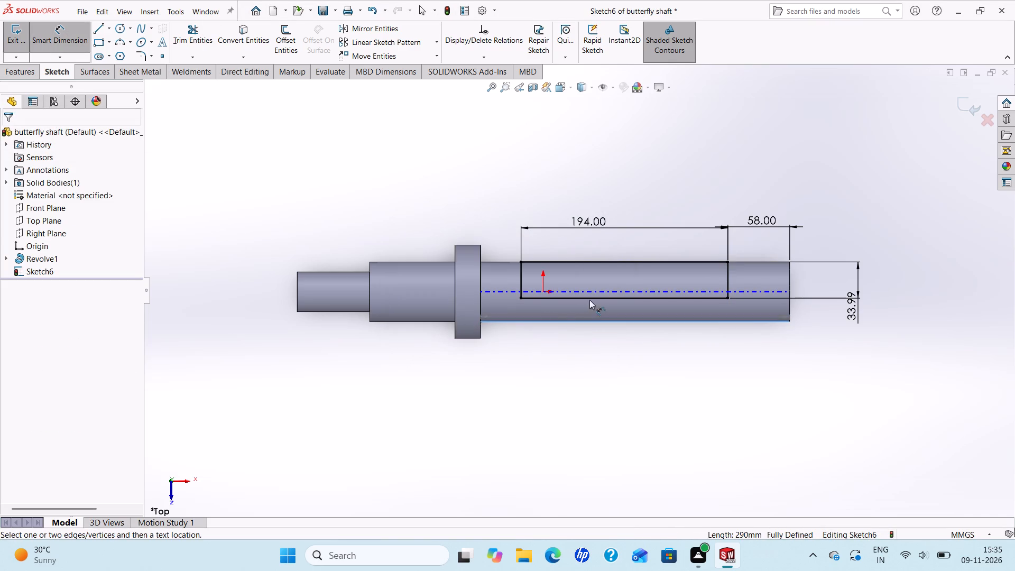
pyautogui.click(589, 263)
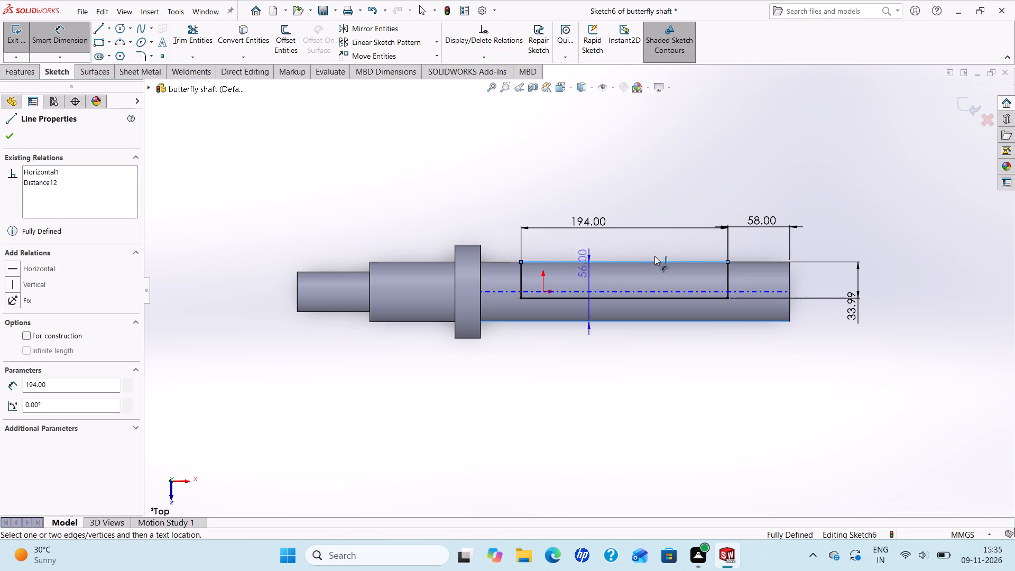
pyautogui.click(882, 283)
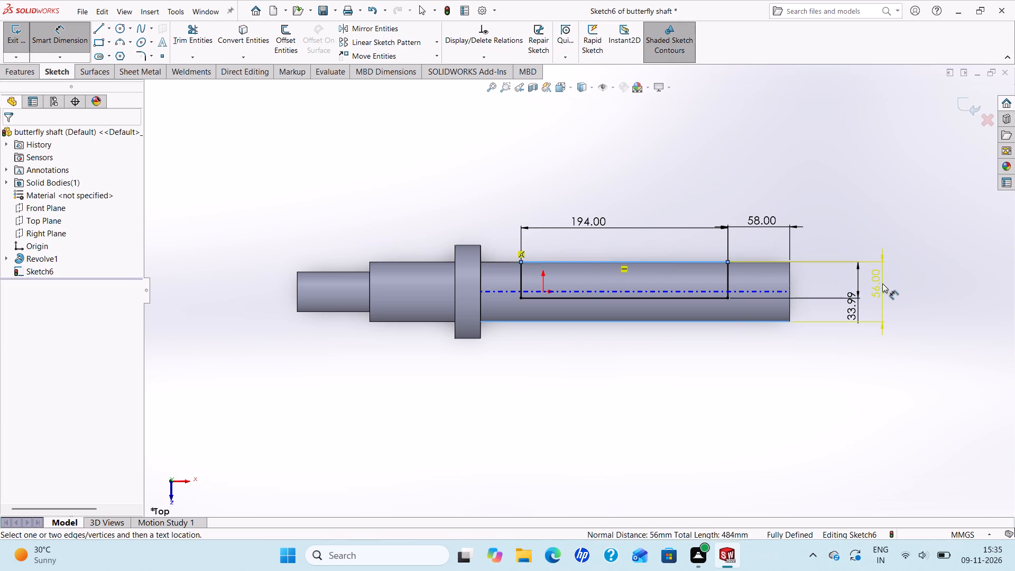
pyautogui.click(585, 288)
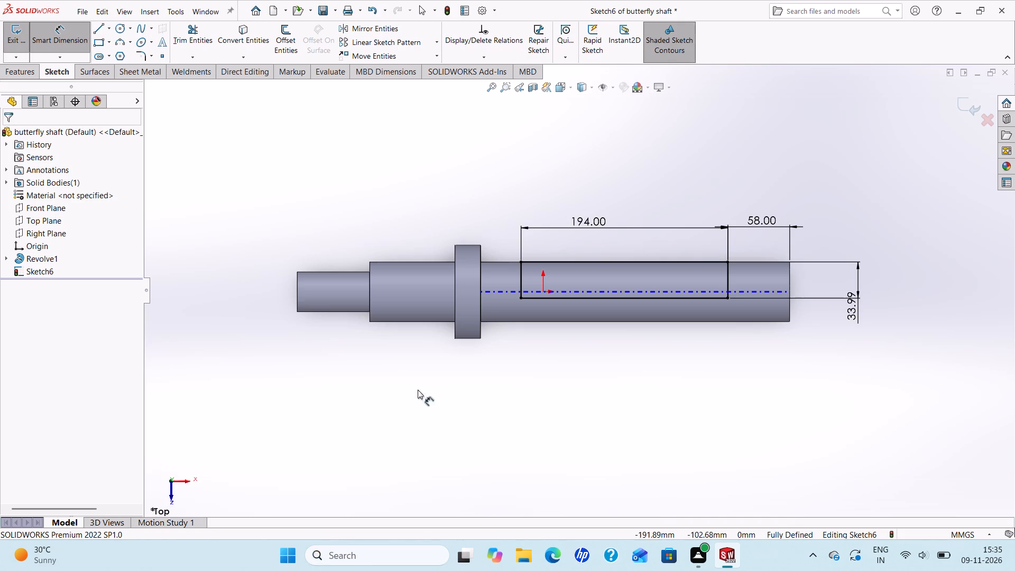
# Set the dimension between the rectangle's two long edges to 28 mm.
pyautogui.click(853, 301)
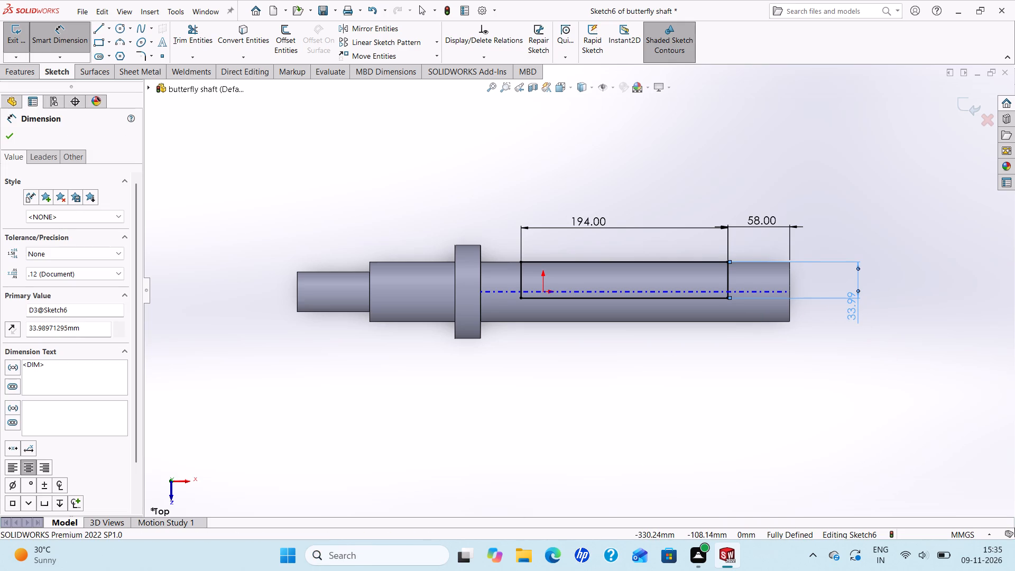
pyautogui.moveTo(82, 325); pyautogui.dragTo(0, 315)
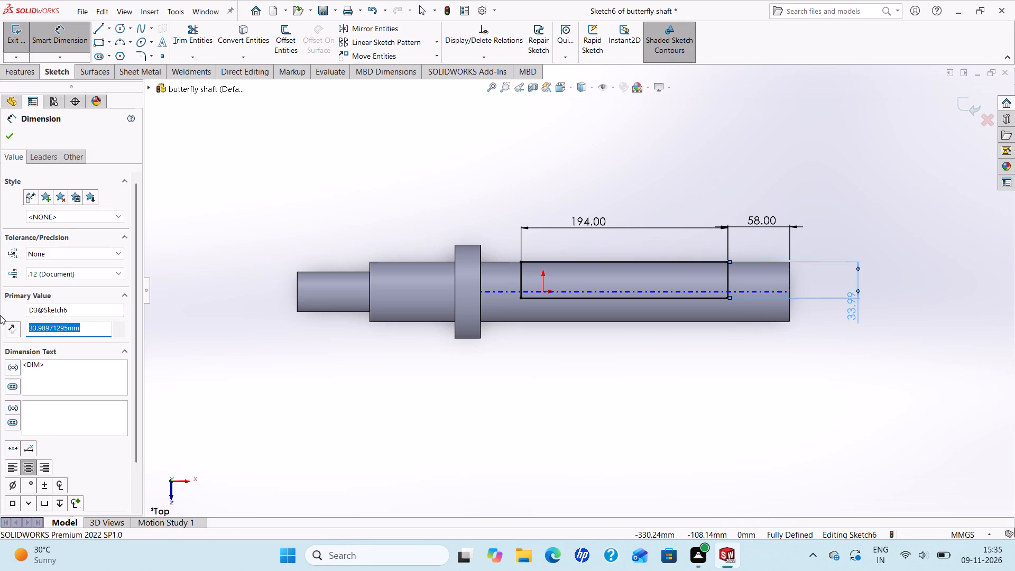
pyautogui.write('28')
pyautogui.press('Return')
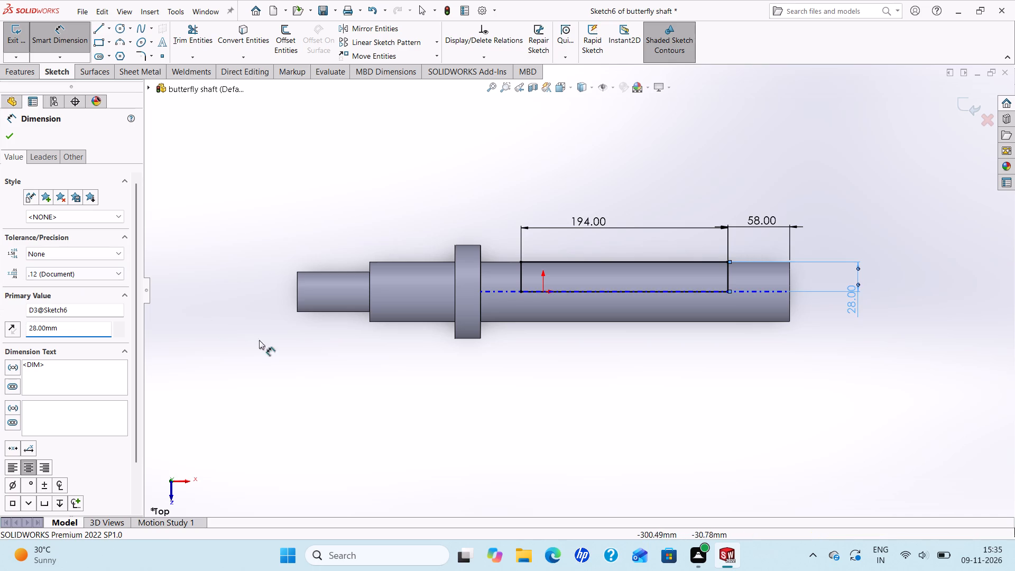
pyautogui.click(11, 137)
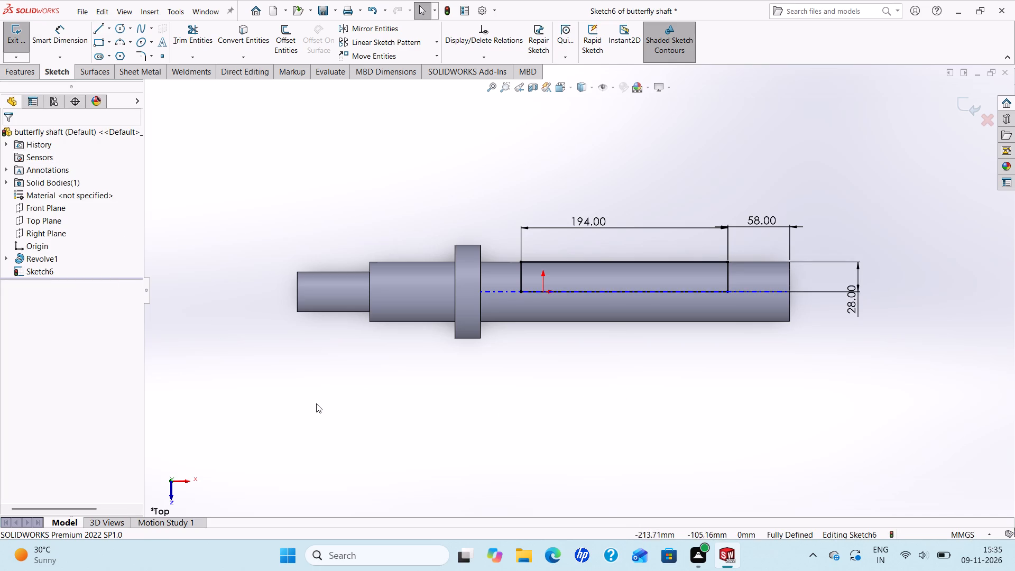
# Cut-extrude the rectangle with the Through All - Both end condition to form the recess in the long section.
pyautogui.click(19, 71)
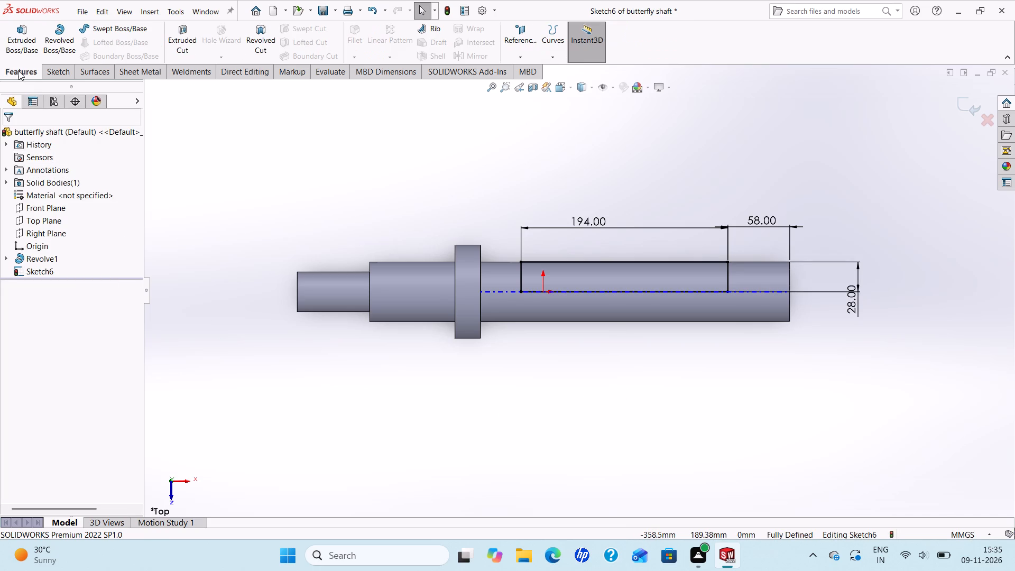
pyautogui.click(173, 46)
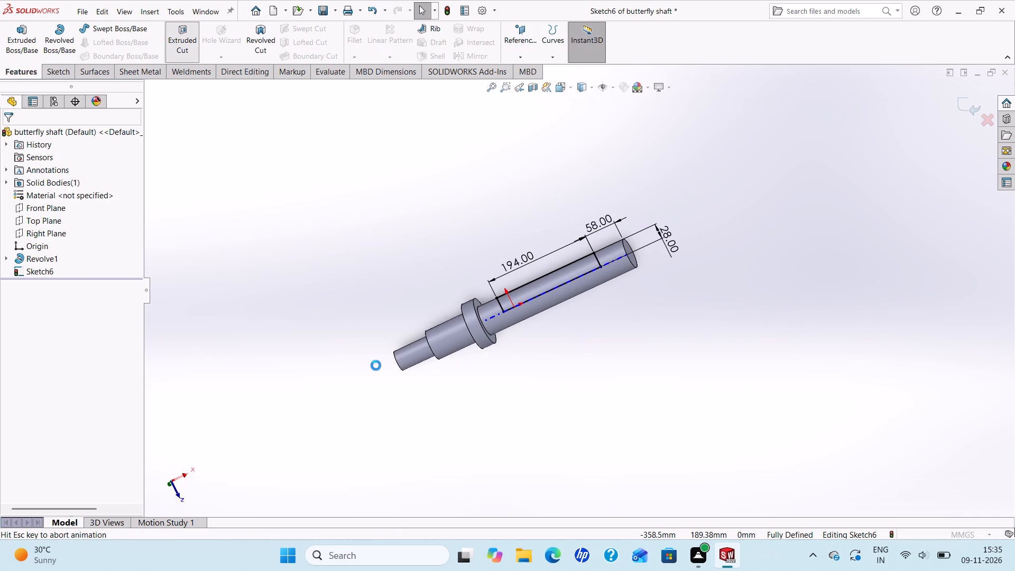
pyautogui.moveTo(447, 378); pyautogui.dragTo(496, 421, button='middle')
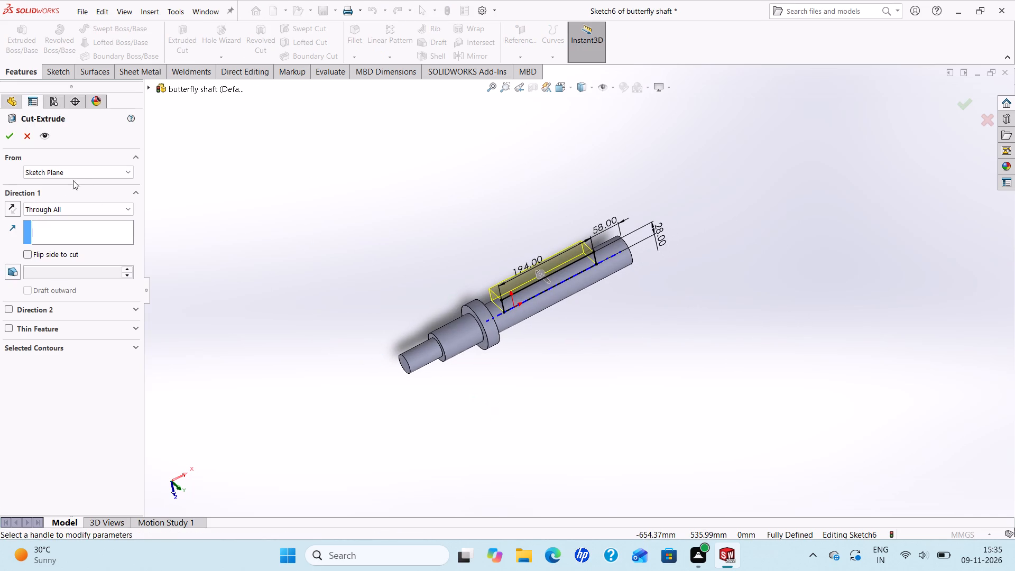
pyautogui.click(122, 215)
pyautogui.click(71, 239)
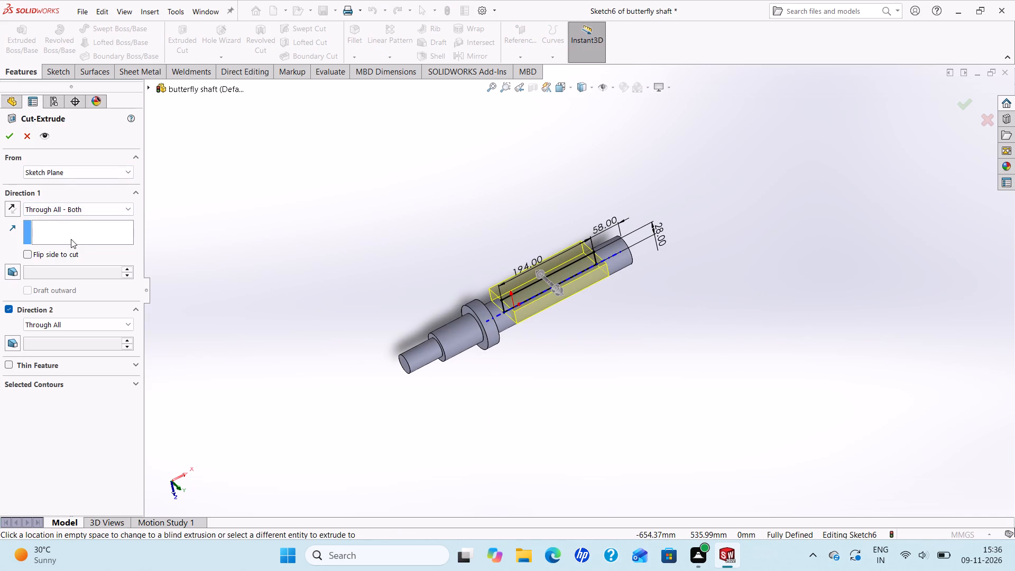
pyautogui.click(9, 131)
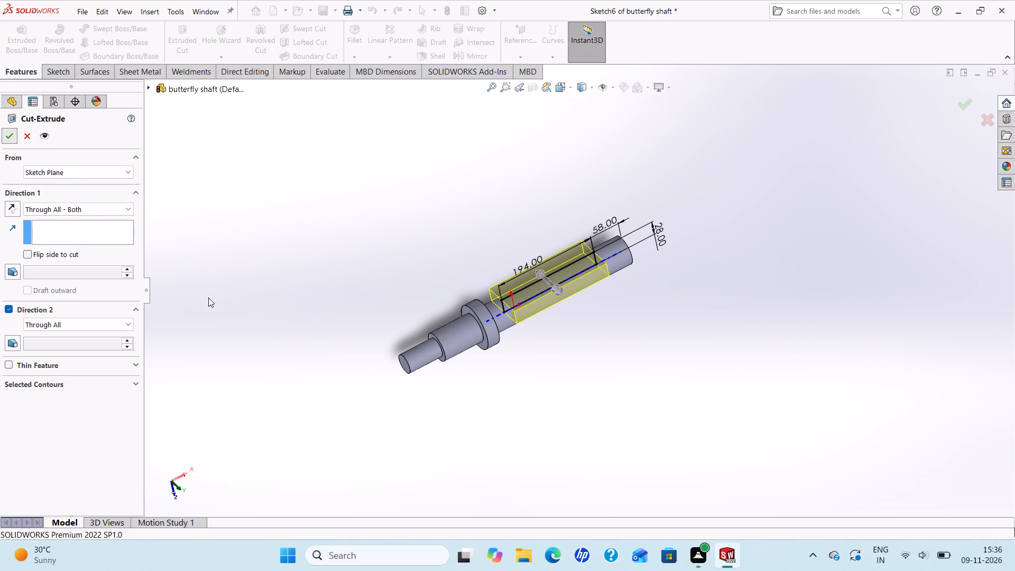
pyautogui.press('Escape')
# Start a new sketch on the flat face of the recess in the long section.
pyautogui.moveTo(527, 281); pyautogui.dragTo(567, 356, button='middle')
pyautogui.scroll(-1, 570, 328)
pyautogui.scroll(-2, 504, 361)
pyautogui.moveTo(474, 351); pyautogui.dragTo(451, 336, button='middle')
pyautogui.scroll(-1, 586, 283)
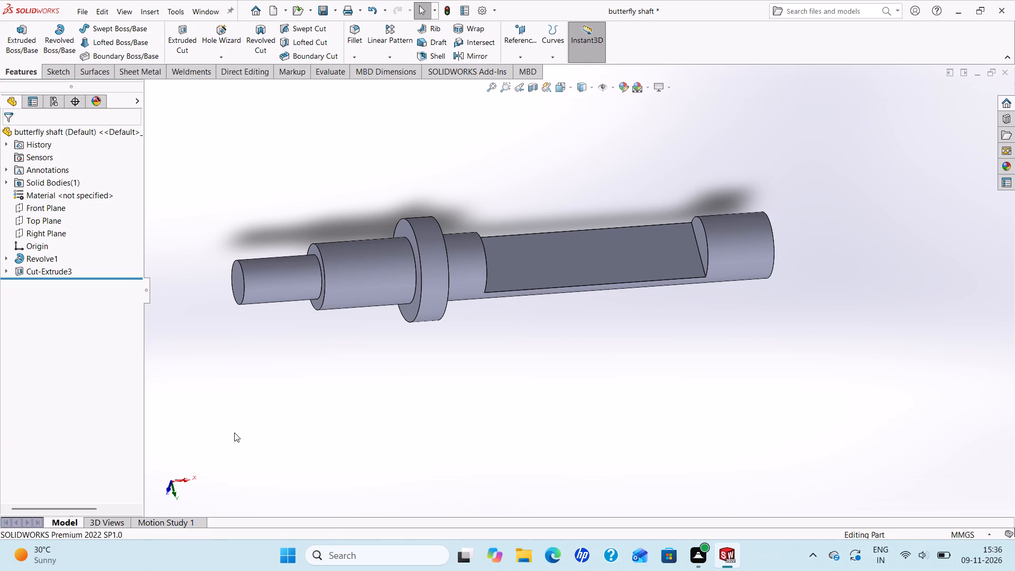
pyautogui.click(585, 267)
pyautogui.click(632, 235)
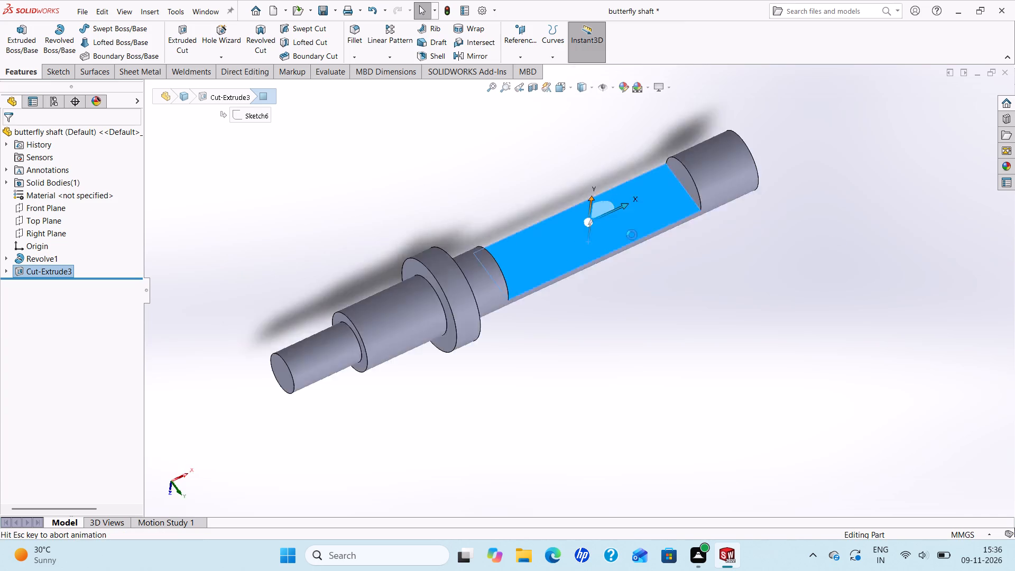
pyautogui.scroll(1, 589, 274)
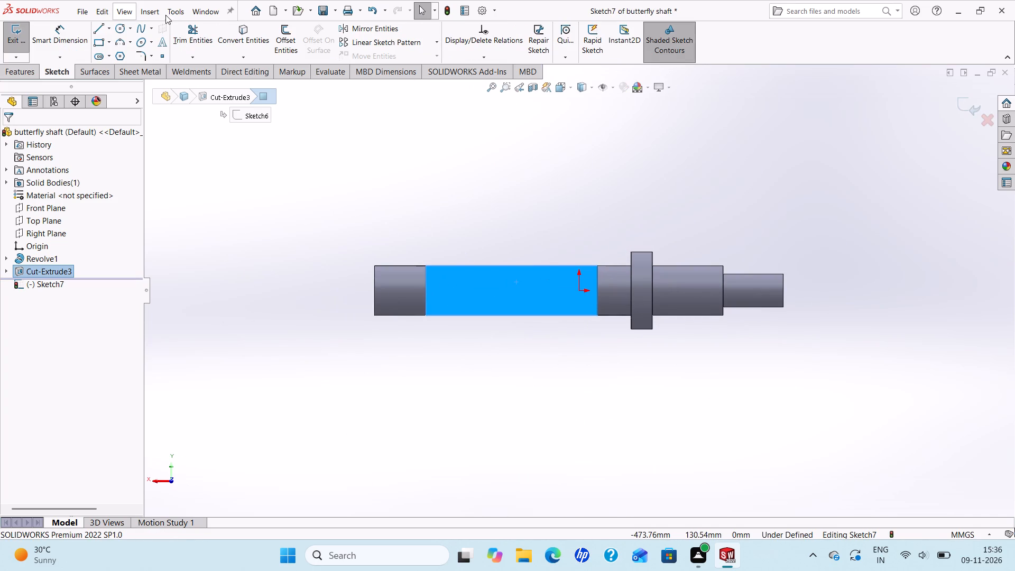
# Sketch two circles on the shaft axis within the recess face, radius about 12 mm nearer the collar and about 19 mm nearer the free end.
pyautogui.click(119, 31)
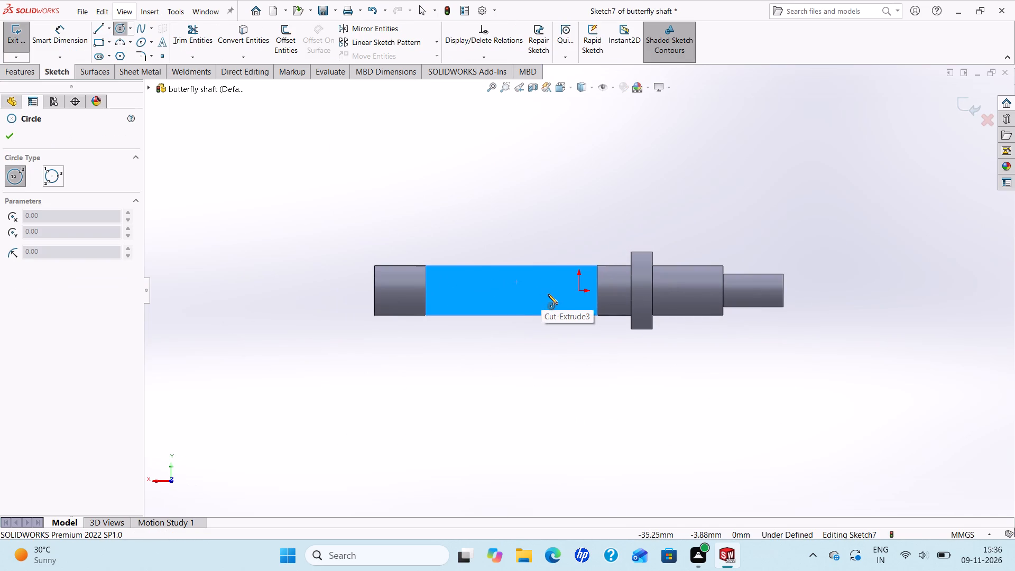
pyautogui.click(542, 290)
pyautogui.click(551, 296)
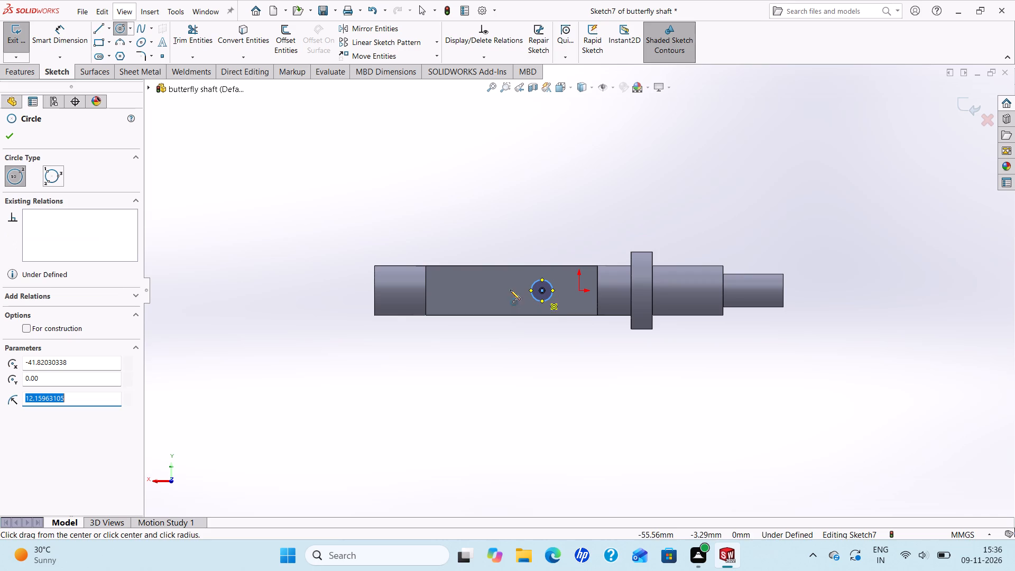
pyautogui.click(471, 289)
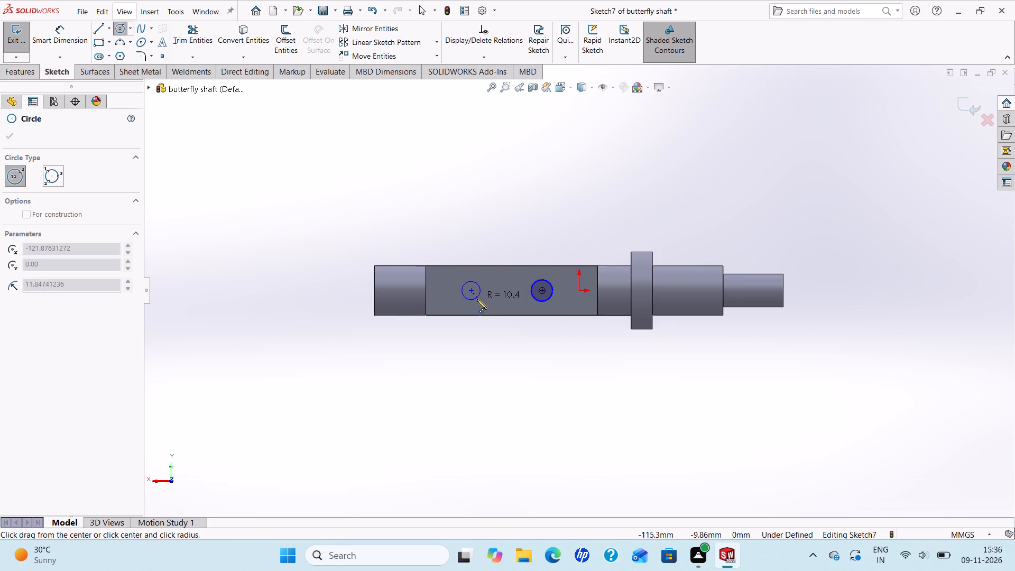
pyautogui.click(482, 303)
pyautogui.rightClick(482, 303)
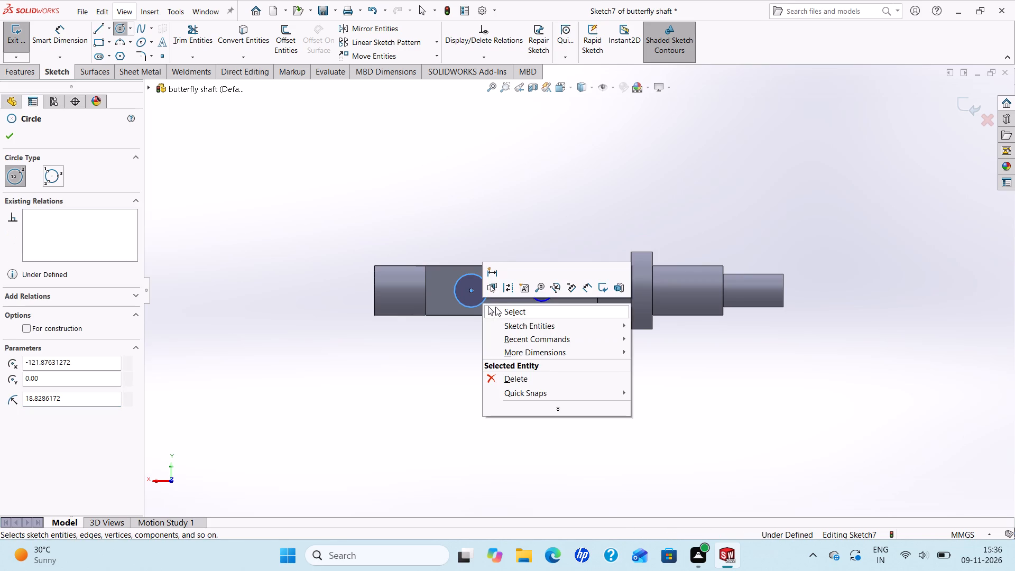
pyautogui.click(495, 307)
# Dimension both circles on the recess face to 12 mm diameter.
pyautogui.click(65, 38)
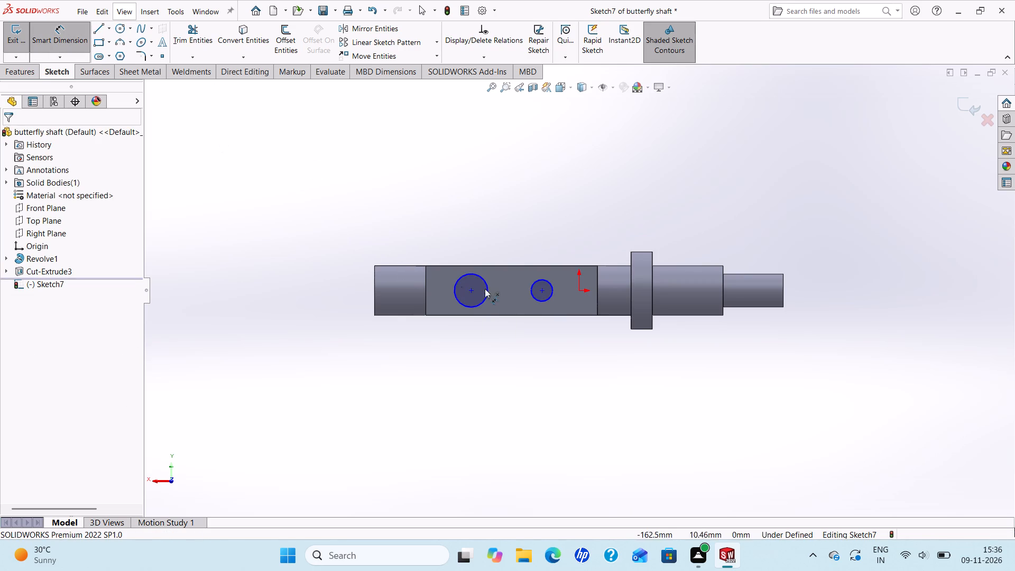
pyautogui.click(475, 277)
pyautogui.click(401, 231)
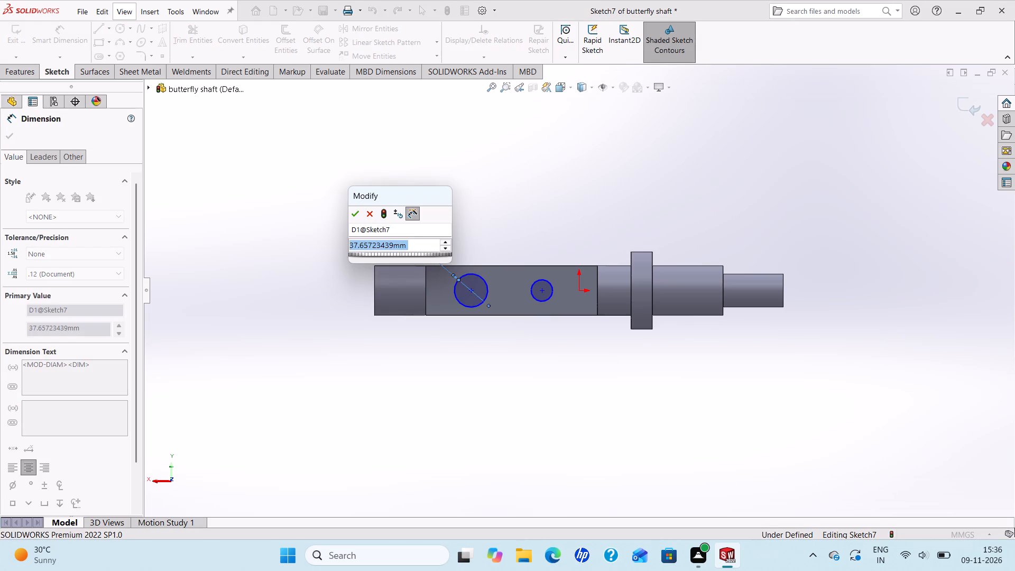
pyautogui.write('12')
pyautogui.press('Return')
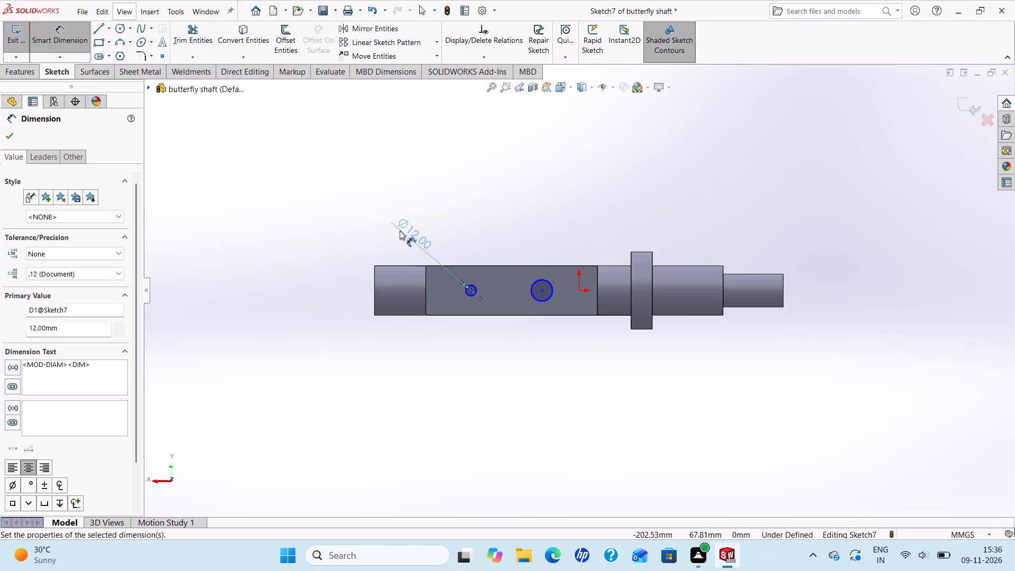
pyautogui.click(549, 281)
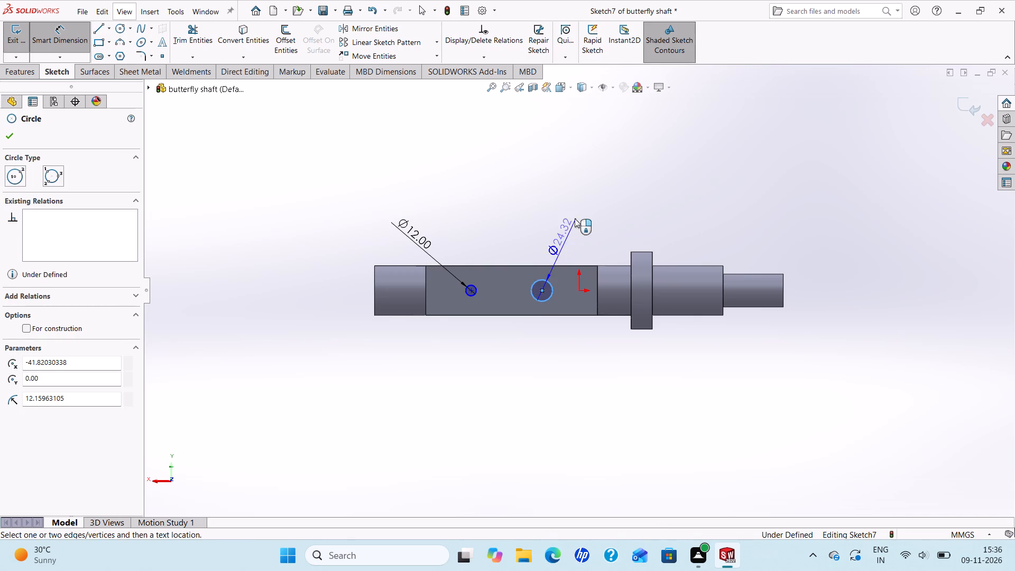
pyautogui.click(577, 213)
pyautogui.write('12')
pyautogui.press('Return')
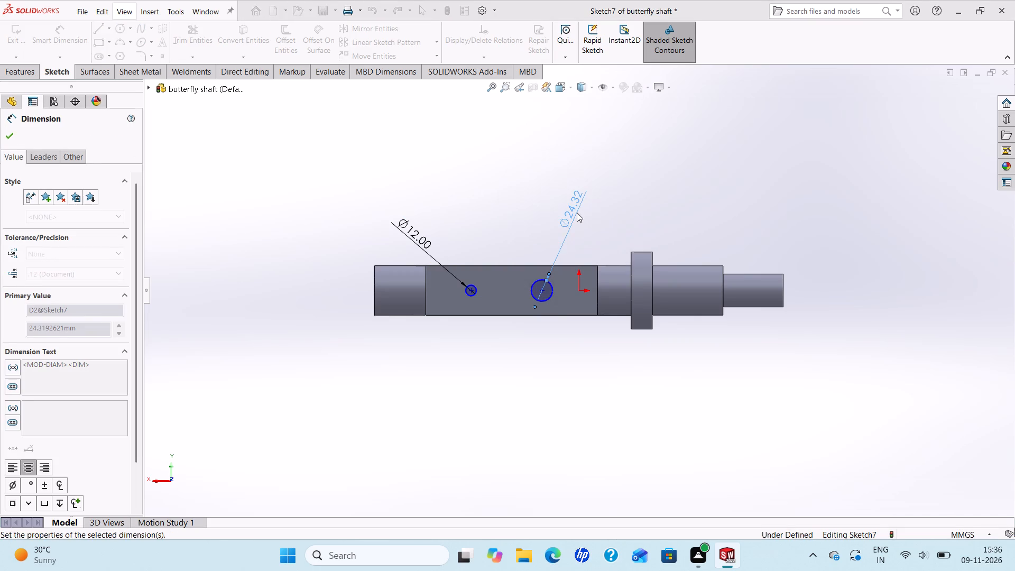
# Dimension the spacing between the two circle centres as 100 mm.
pyautogui.click(542, 291)
pyautogui.click(470, 288)
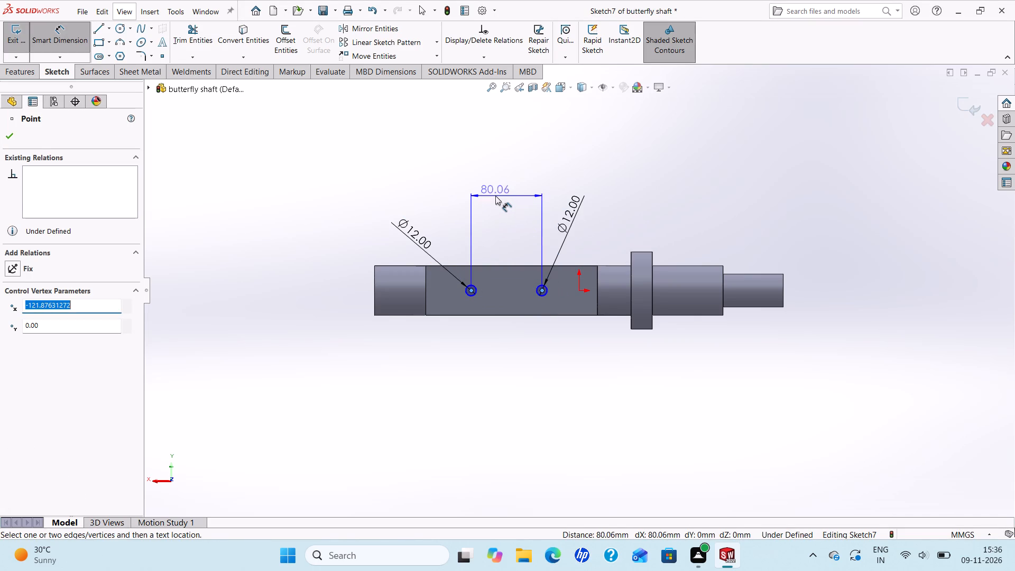
pyautogui.click(495, 196)
pyautogui.write('100')
pyautogui.press('Return')
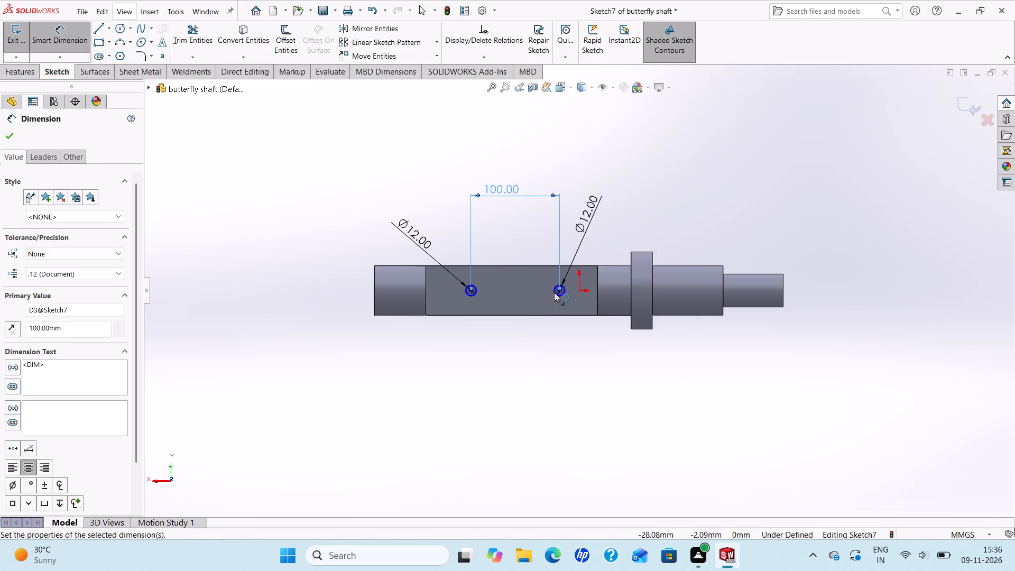
# Dimension the collar-side circle's centre 47 mm from the recess end edge nearest the collar.
pyautogui.click(558, 292)
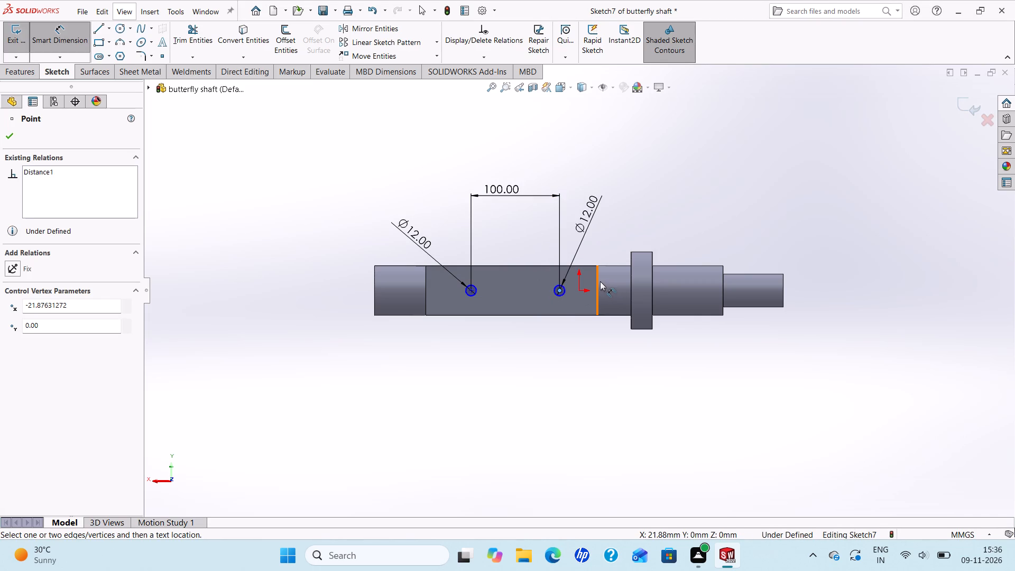
pyautogui.click(597, 280)
pyautogui.click(590, 173)
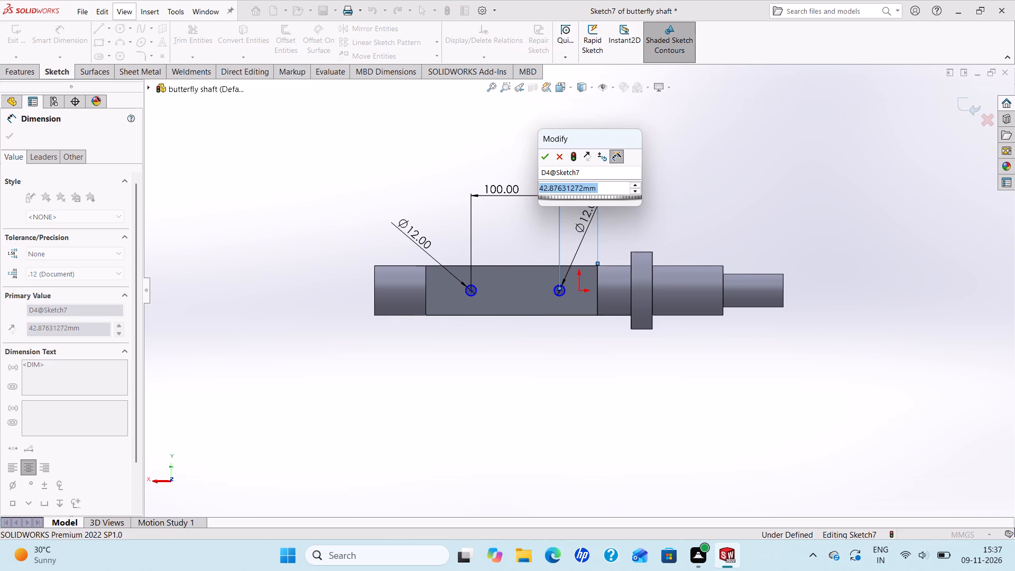
pyautogui.write('47')
pyautogui.press('Return')
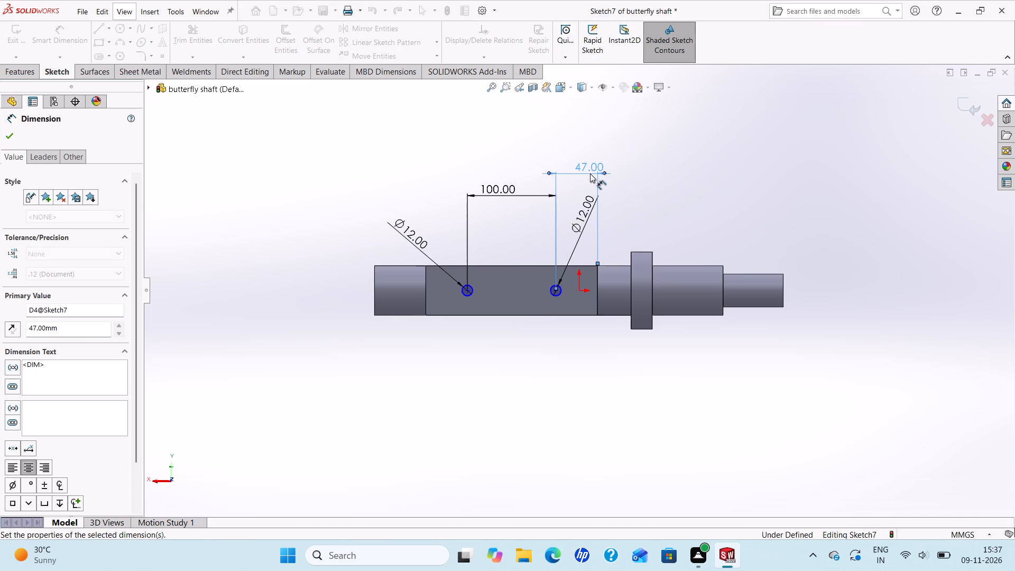
# Dimension the free-end-side circle's centre 47 mm from the recess end edge nearest the free end.
pyautogui.click(465, 288)
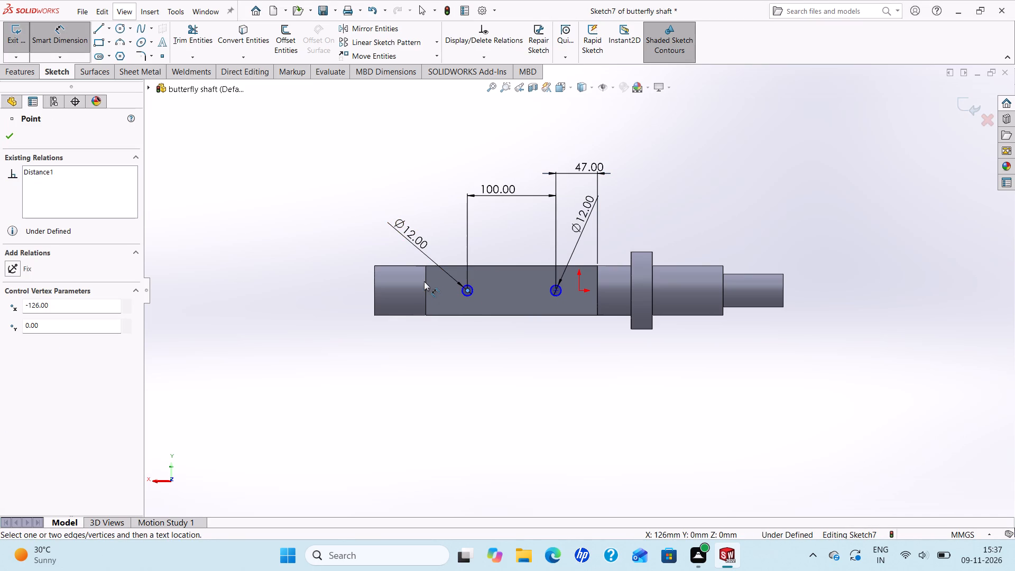
pyautogui.click(426, 285)
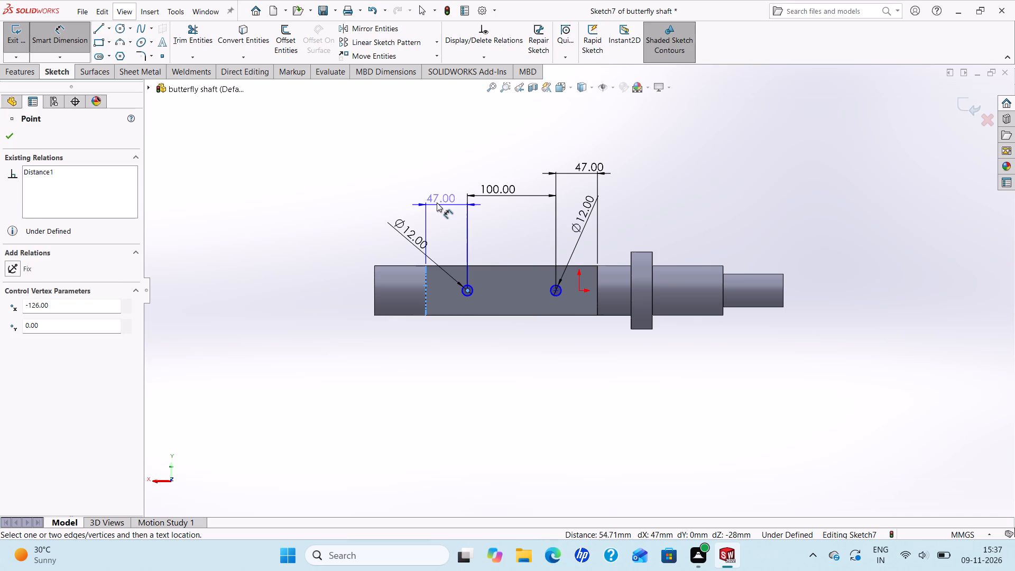
pyautogui.click(436, 202)
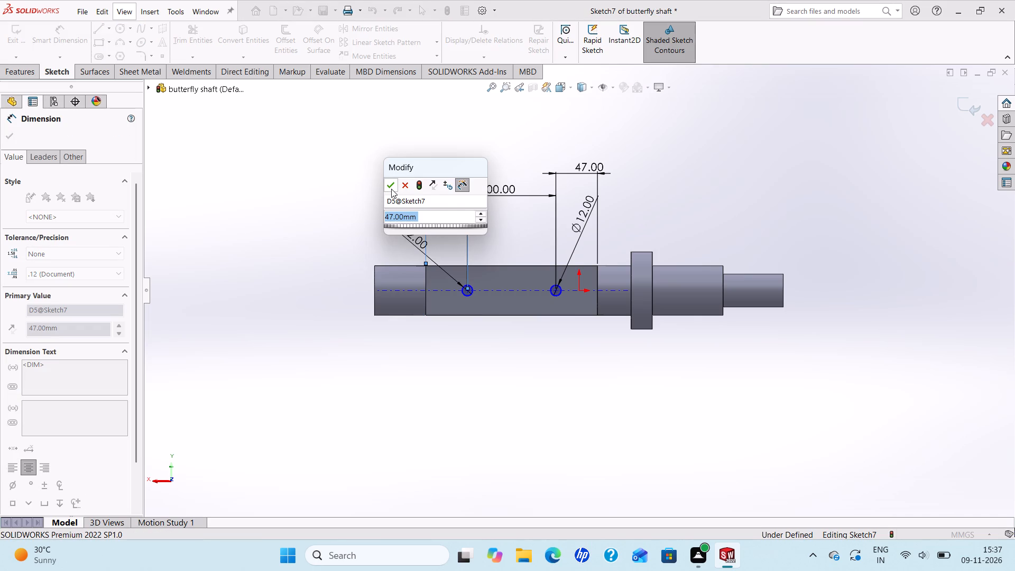
pyautogui.click(391, 188)
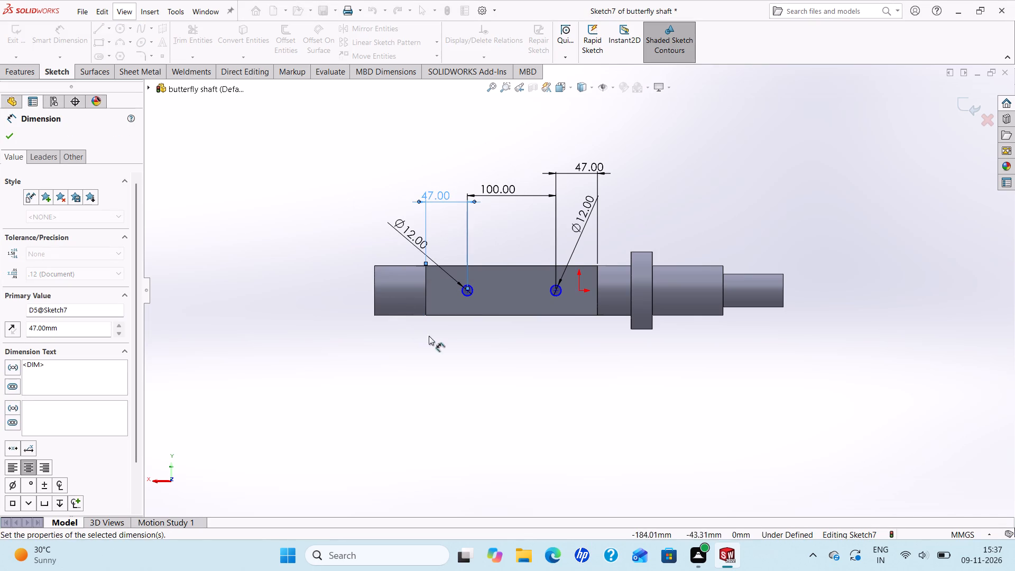
# Dimension the free-end-side circle's centre 28 mm from the lower long edge of the recess face.
pyautogui.scroll(-1, 493, 300)
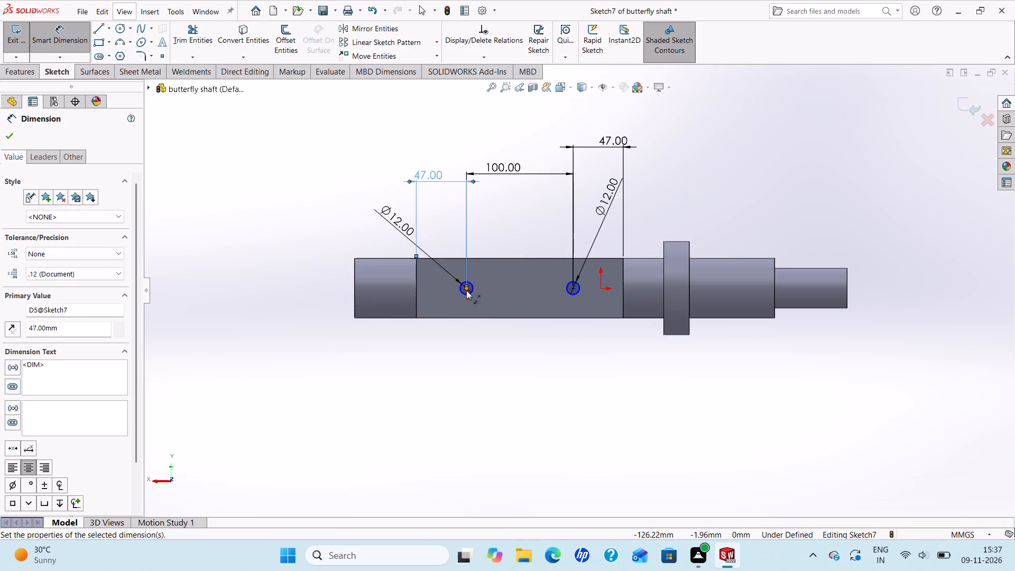
pyautogui.click(466, 290)
pyautogui.click(456, 317)
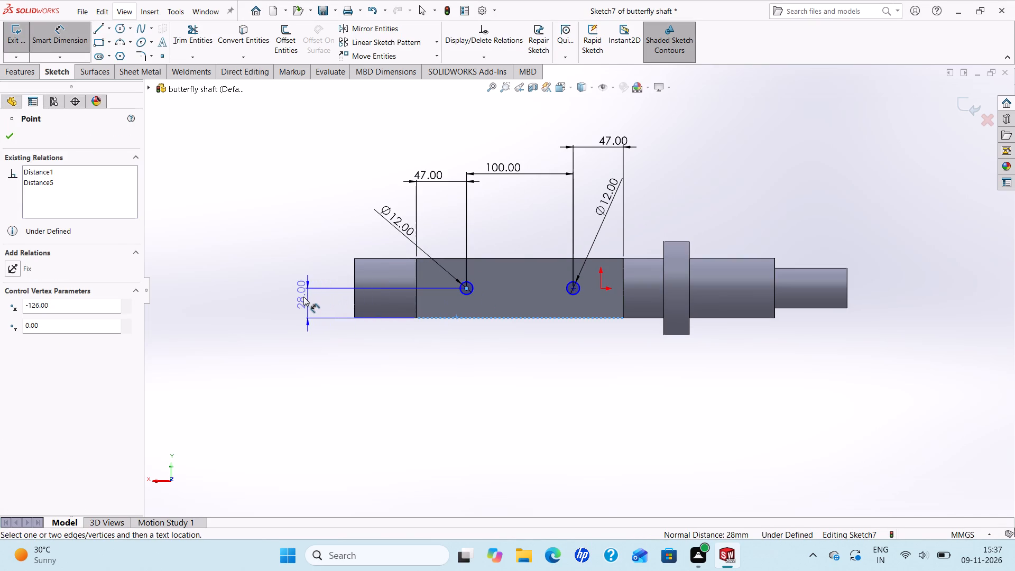
pyautogui.click(302, 297)
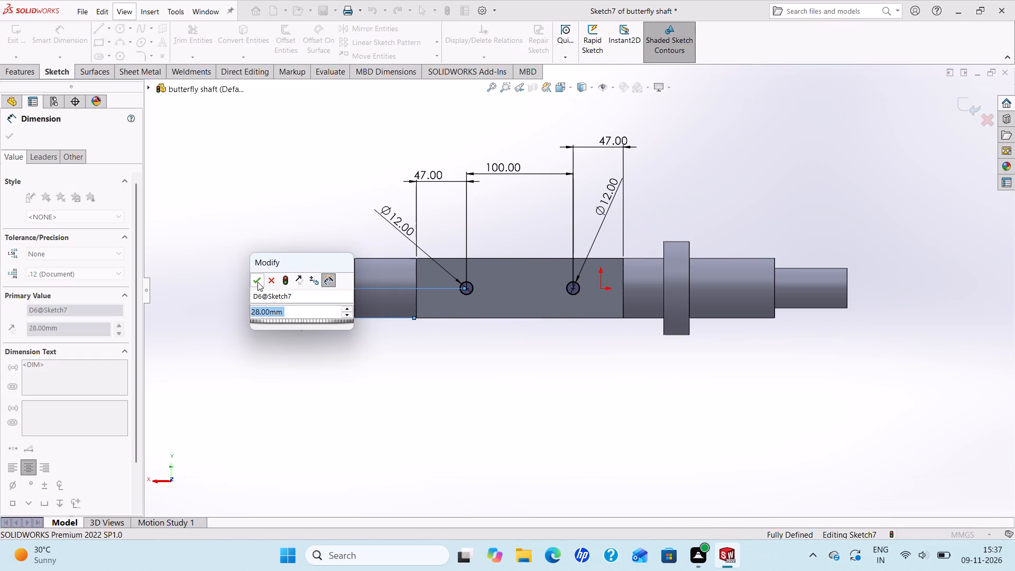
pyautogui.click(257, 282)
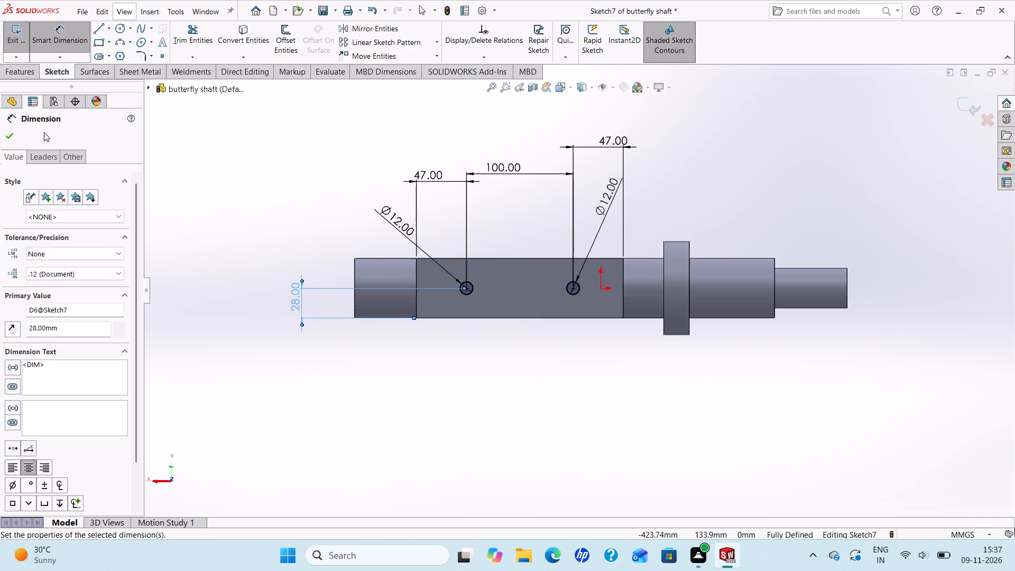
pyautogui.click(11, 134)
# Extrude-cut the two 12 mm circles from the sketch plane with the Through All end condition in one direction.
pyautogui.click(32, 71)
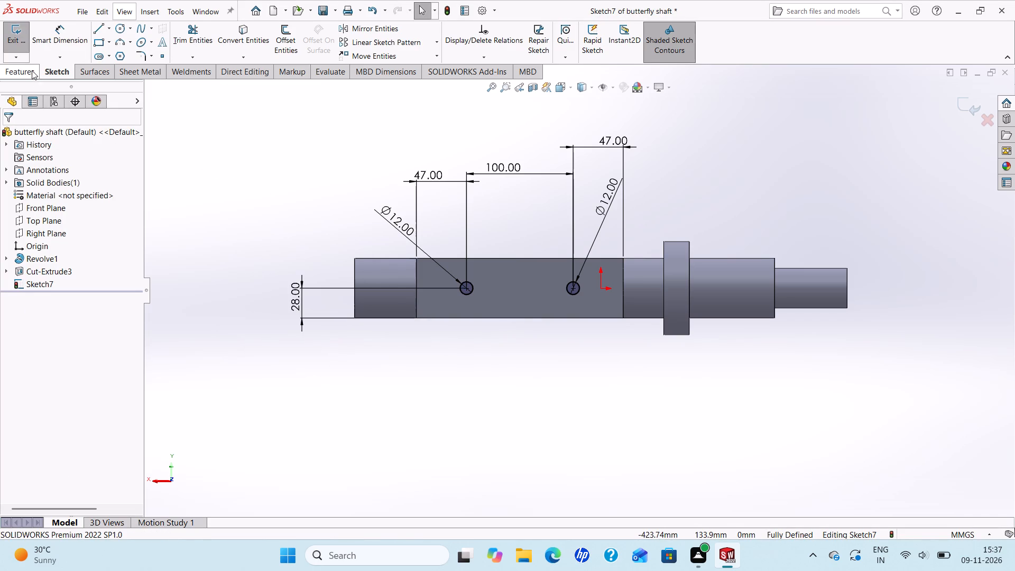
pyautogui.click(191, 34)
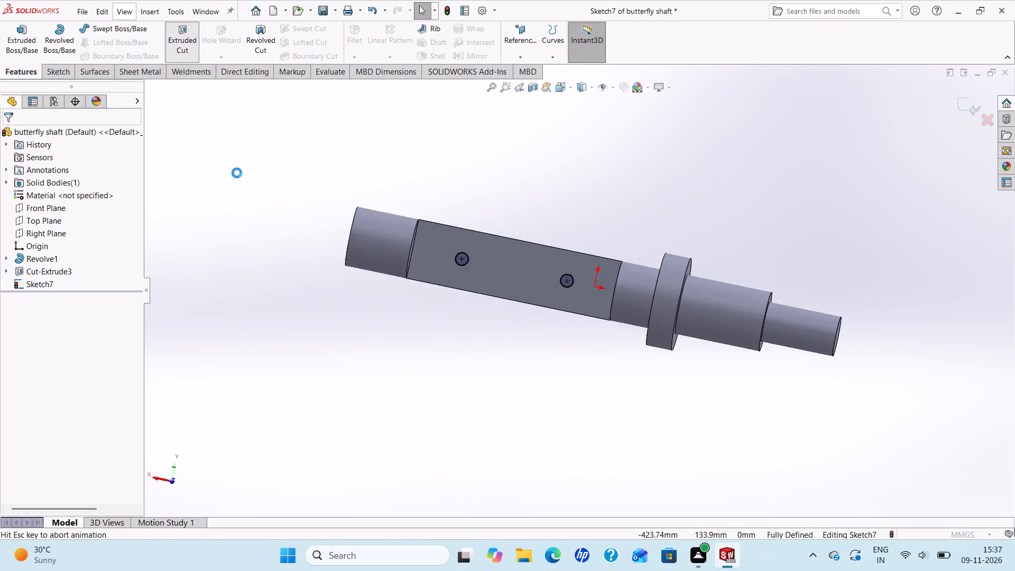
pyautogui.click(125, 203)
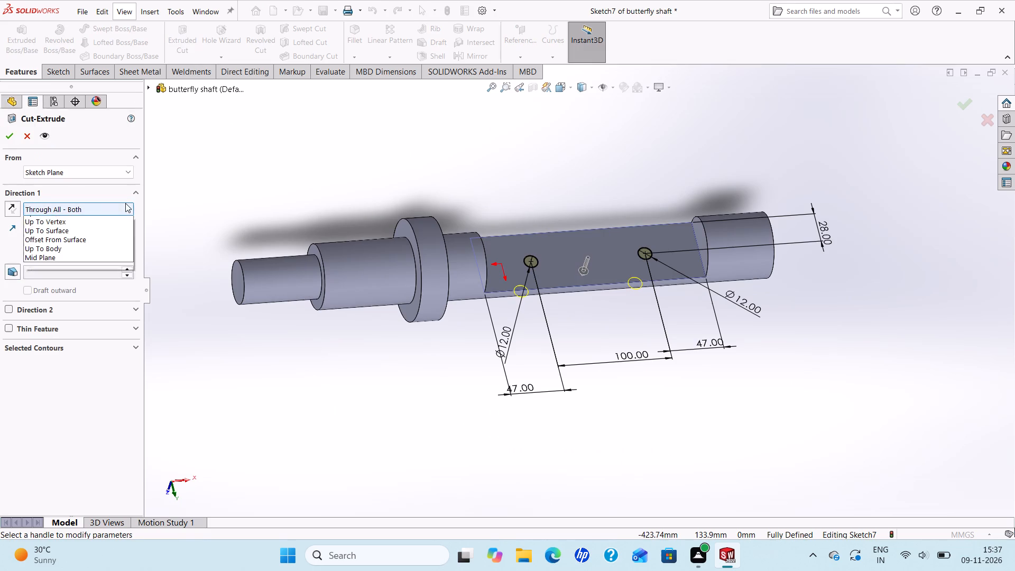
pyautogui.click(80, 226)
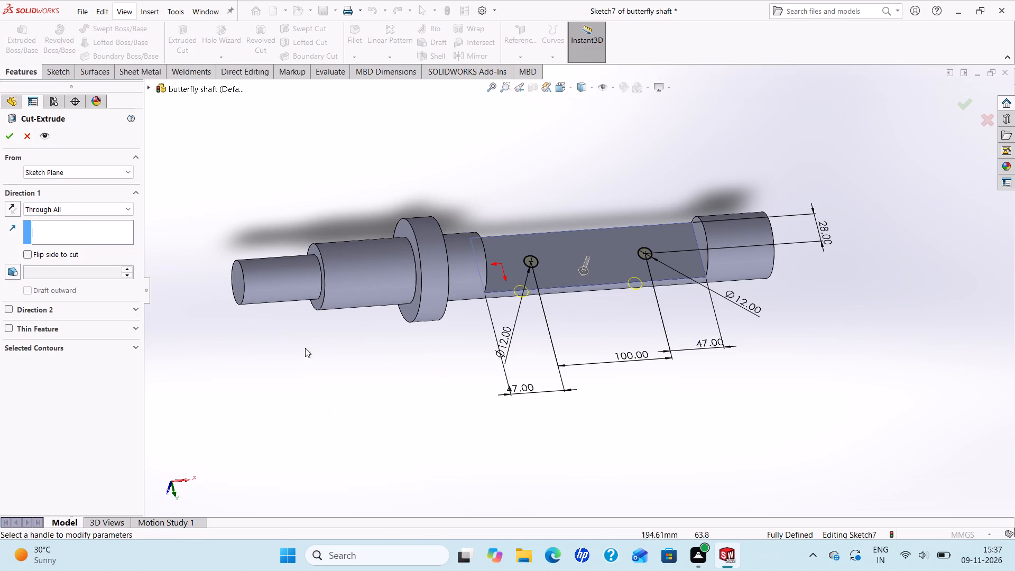
pyautogui.click(5, 137)
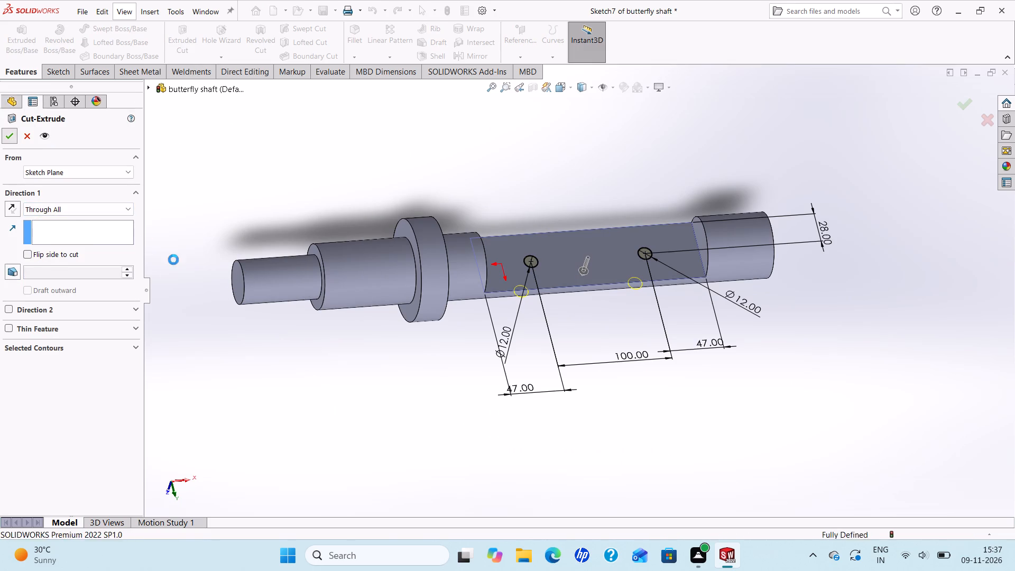
pyautogui.press('Escape')
# Examine the shaft from several angles to check the two holes through the recessed section.
pyautogui.moveTo(536, 344); pyautogui.dragTo(527, 335, button='middle')
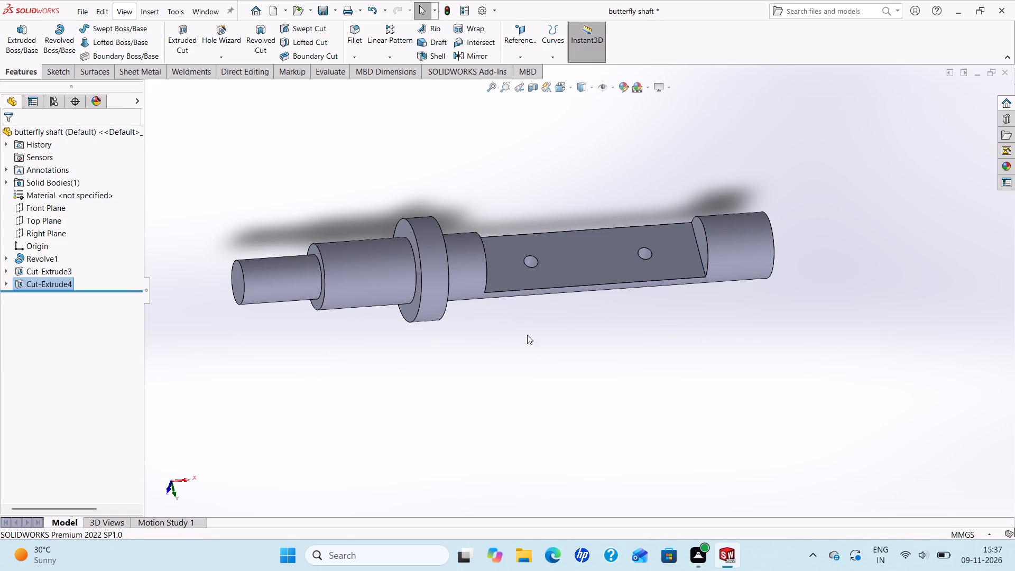
pyautogui.moveTo(527, 335); pyautogui.dragTo(514, 196, button='middle')
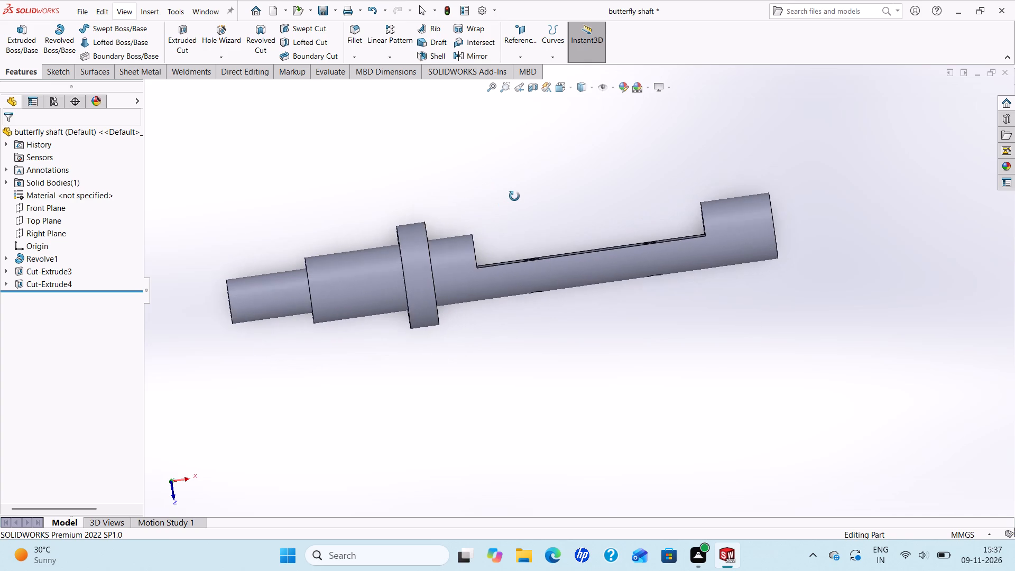
pyautogui.moveTo(514, 196); pyautogui.dragTo(515, 195, button='middle')
pyautogui.scroll(1, 515, 195)
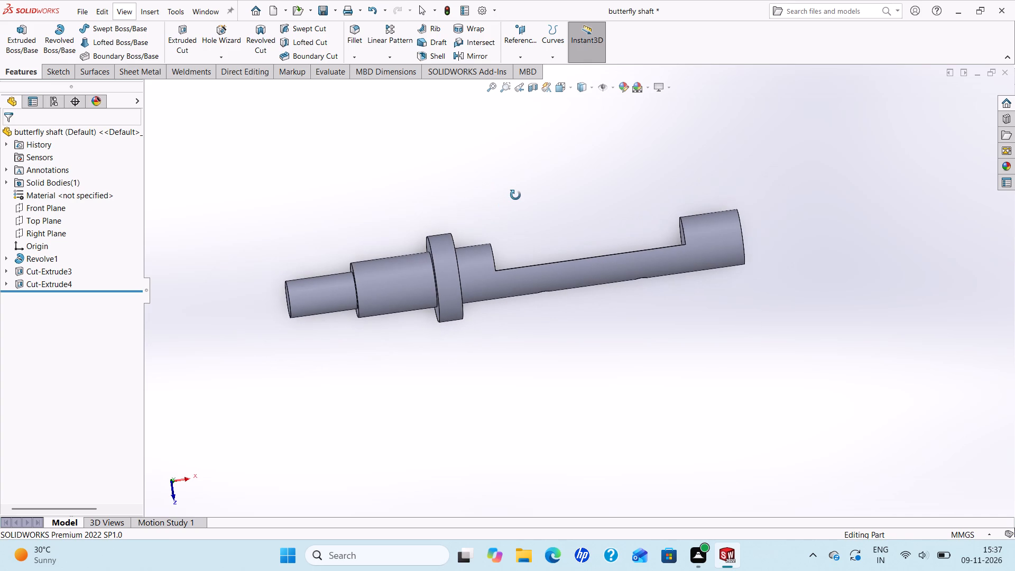
pyautogui.moveTo(515, 195); pyautogui.dragTo(537, 226, button='middle')
pyautogui.scroll(-1, 553, 273)
pyautogui.moveTo(547, 274); pyautogui.dragTo(511, 235, button='middle')
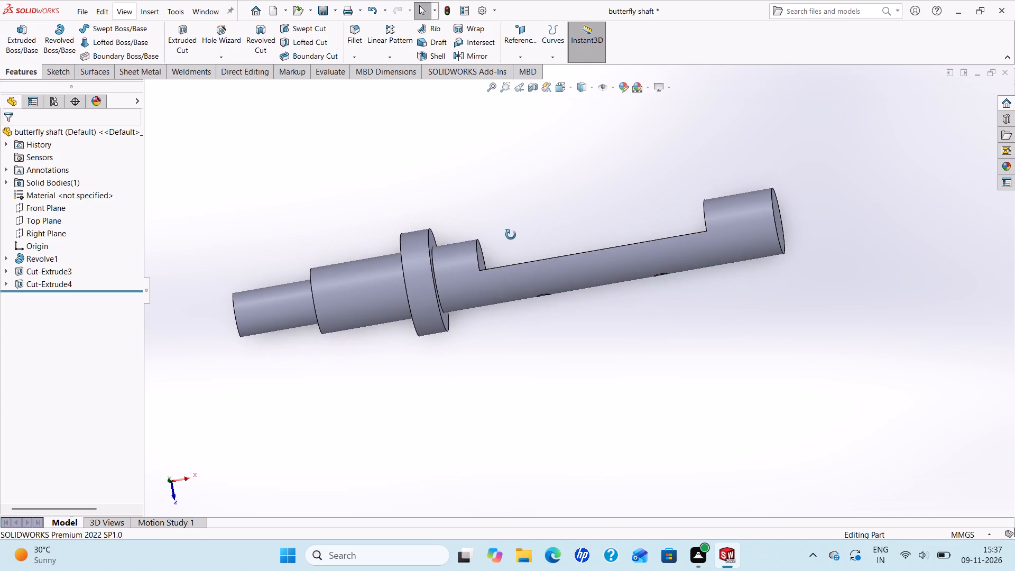
pyautogui.moveTo(511, 235); pyautogui.dragTo(510, 234, button='middle')
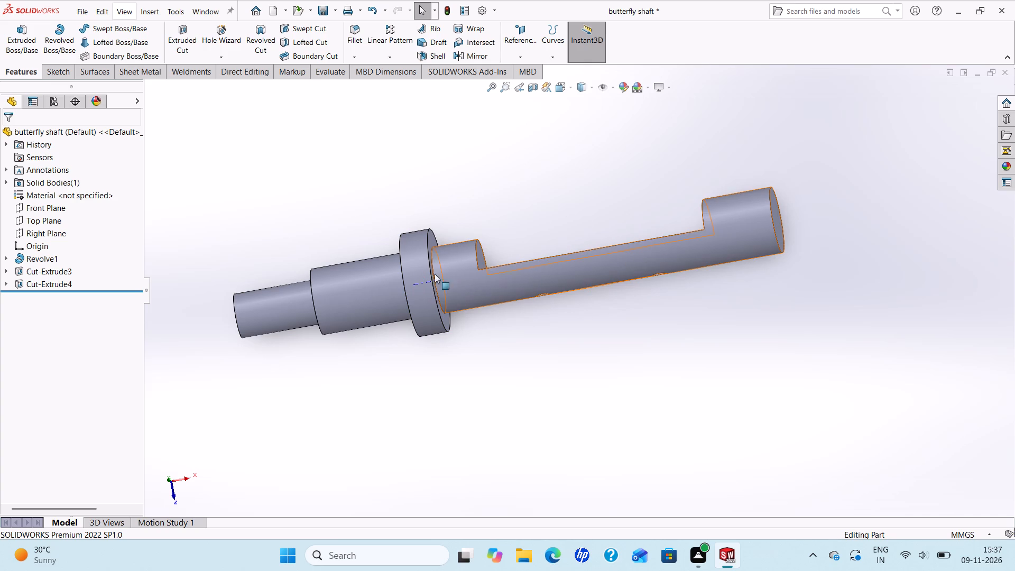
# Open the recess cut's sketch to review its profile and dimensions, and exit it without edits.
pyautogui.rightClick(61, 271)
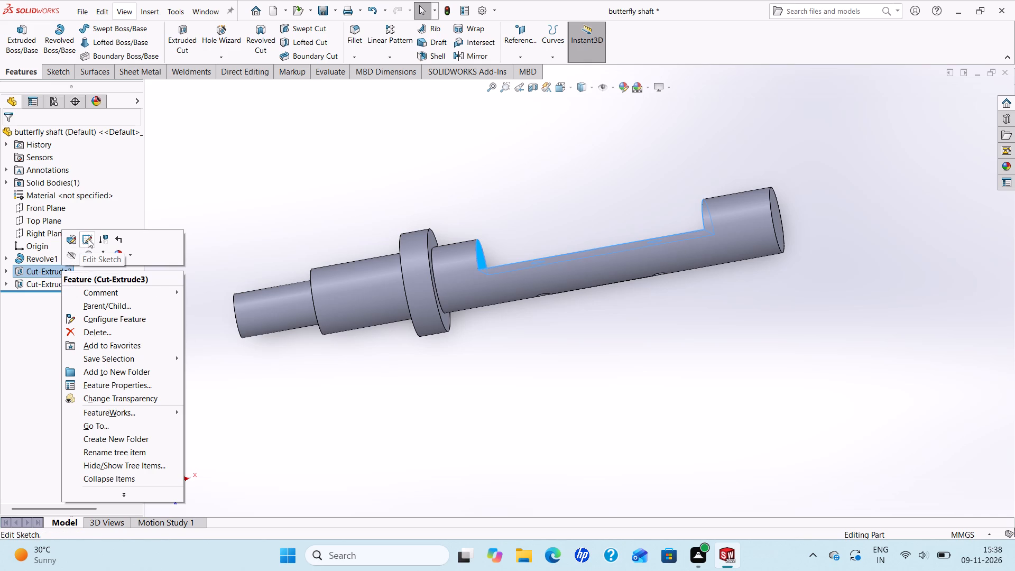
pyautogui.click(87, 238)
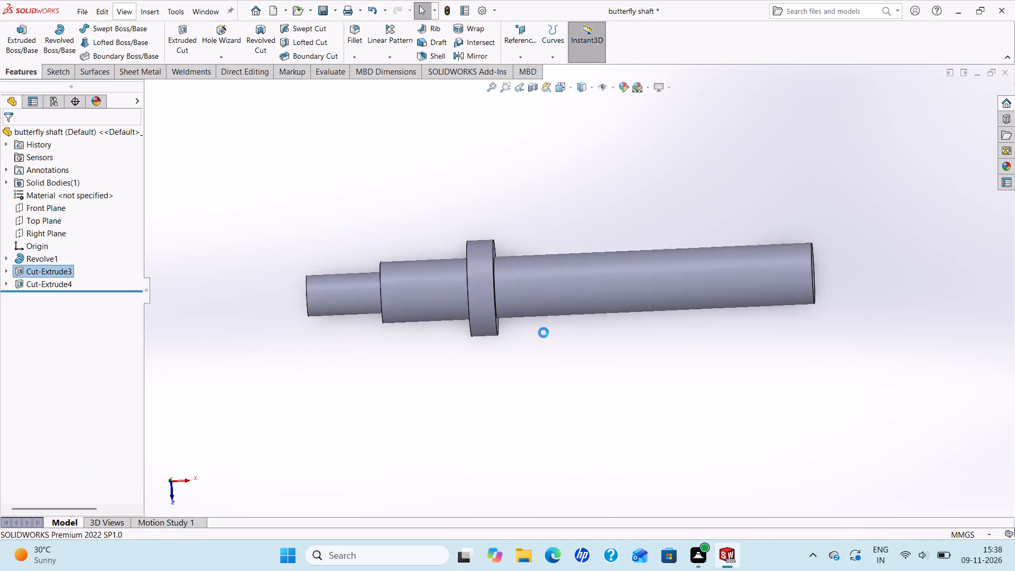
pyautogui.scroll(1, 709, 285)
pyautogui.scroll(-1, 707, 290)
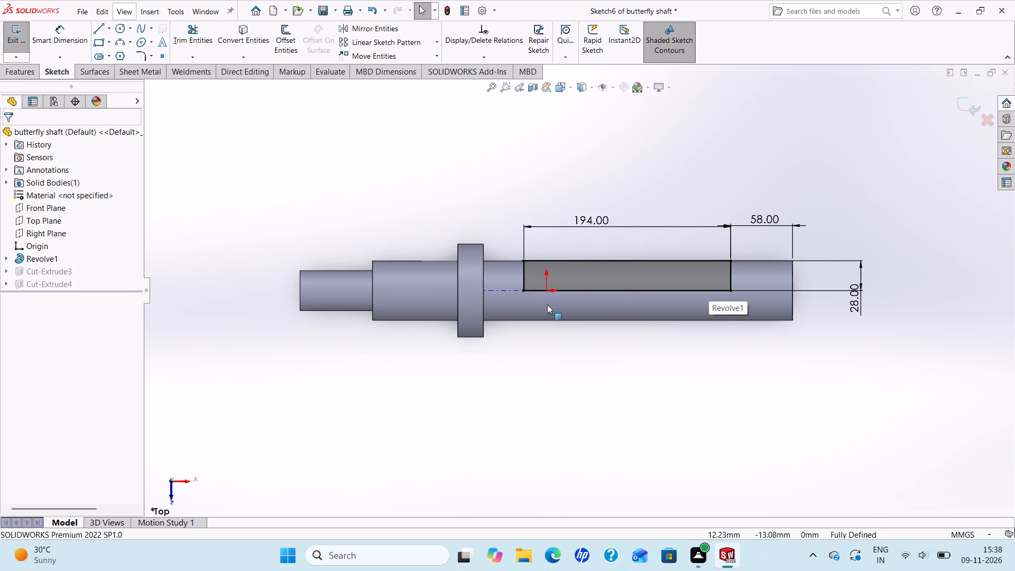
pyautogui.scroll(-2, 638, 286)
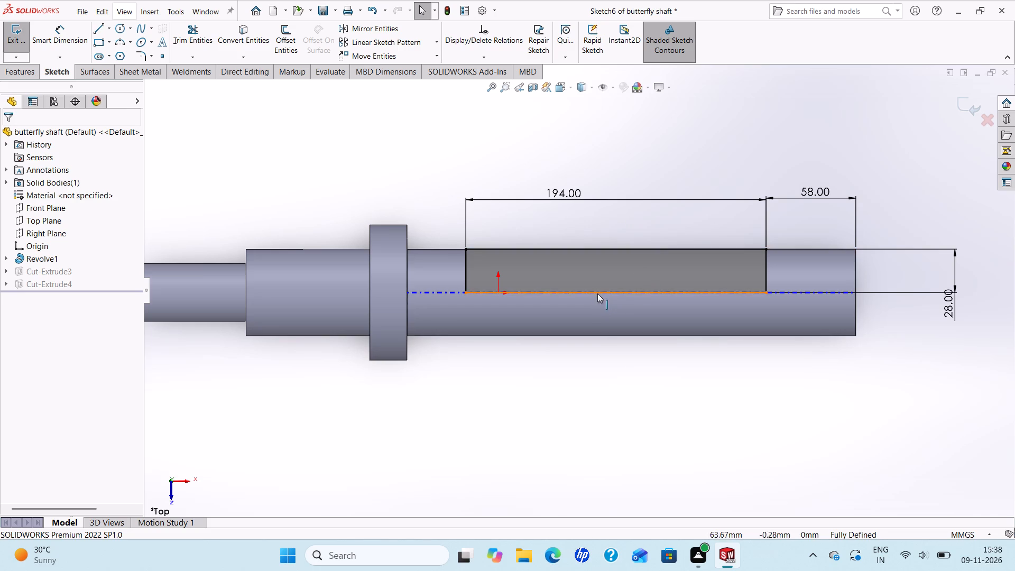
pyautogui.click(23, 44)
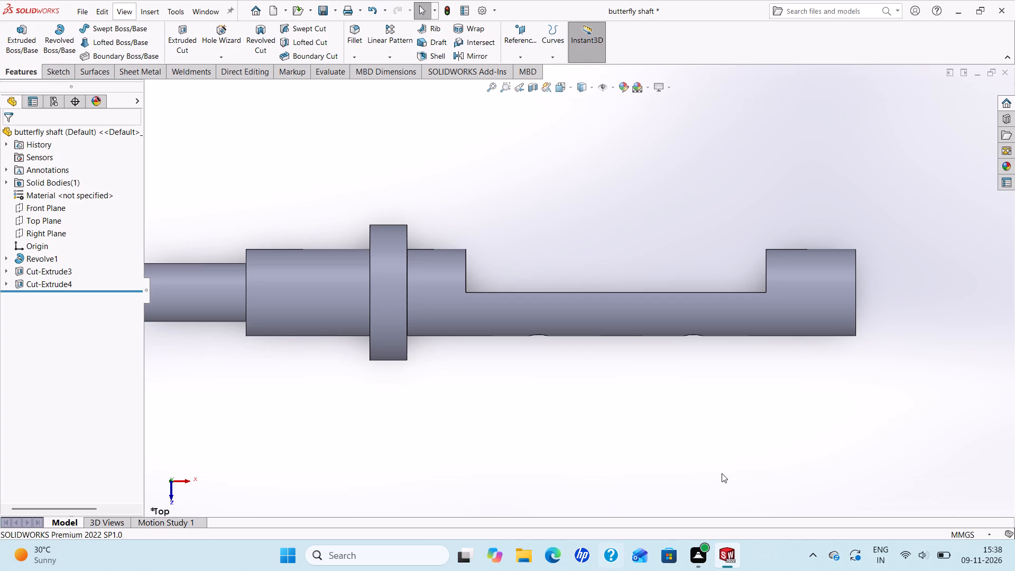
# Open the appearance settings for the whole butterfly shaft part with the basic color appearance.
pyautogui.scroll(2, 567, 273)
pyautogui.moveTo(564, 286); pyautogui.dragTo(551, 362, button='middle')
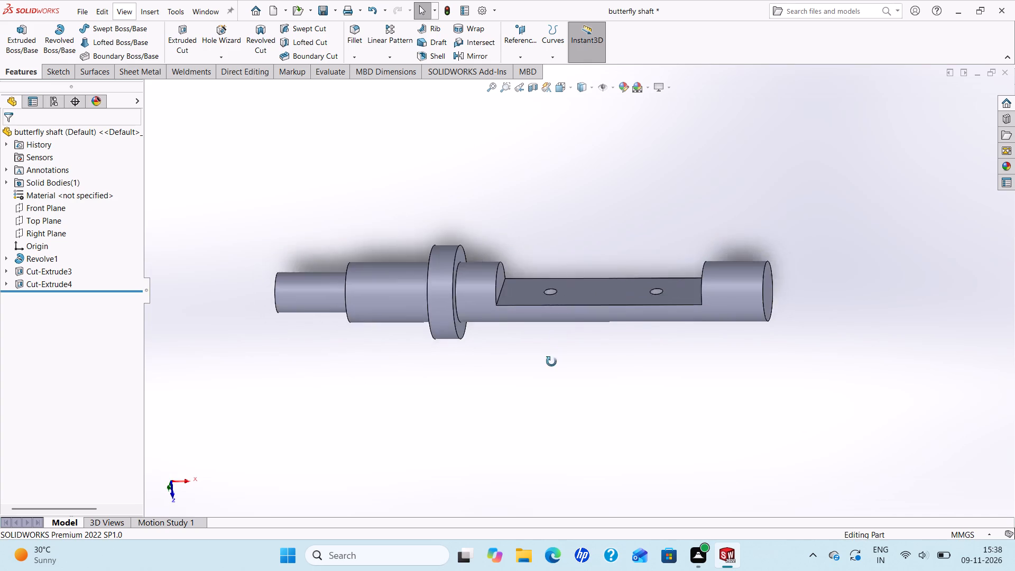
pyautogui.moveTo(551, 362); pyautogui.dragTo(542, 395, button='middle')
pyautogui.scroll(-2, 658, 311)
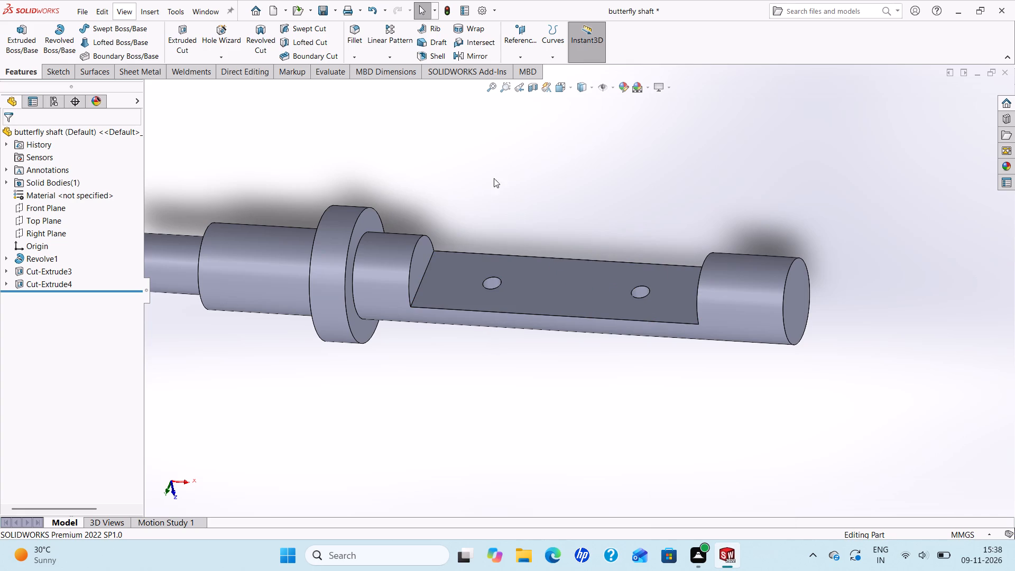
pyautogui.click(629, 86)
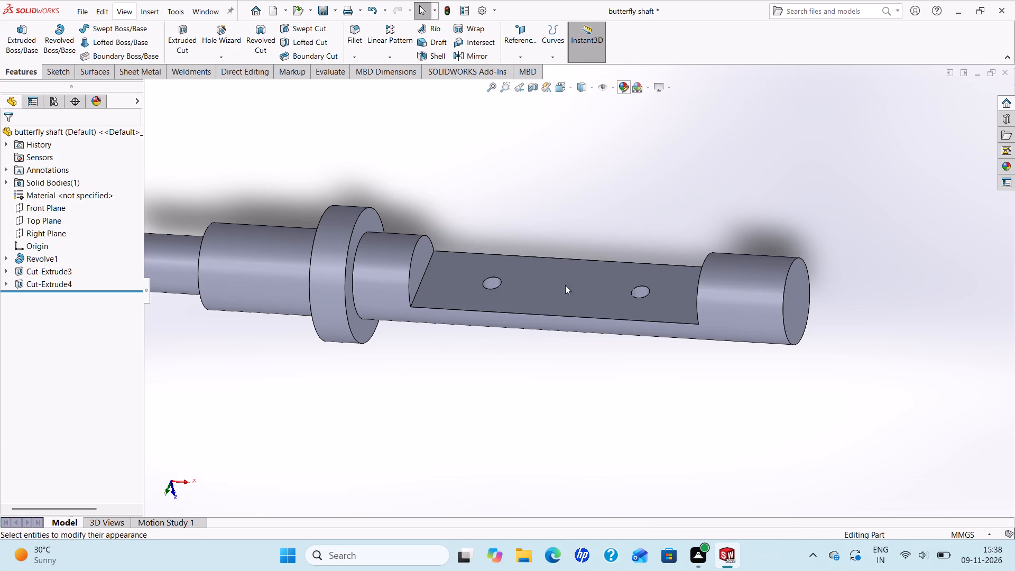
pyautogui.scroll(1, 575, 301)
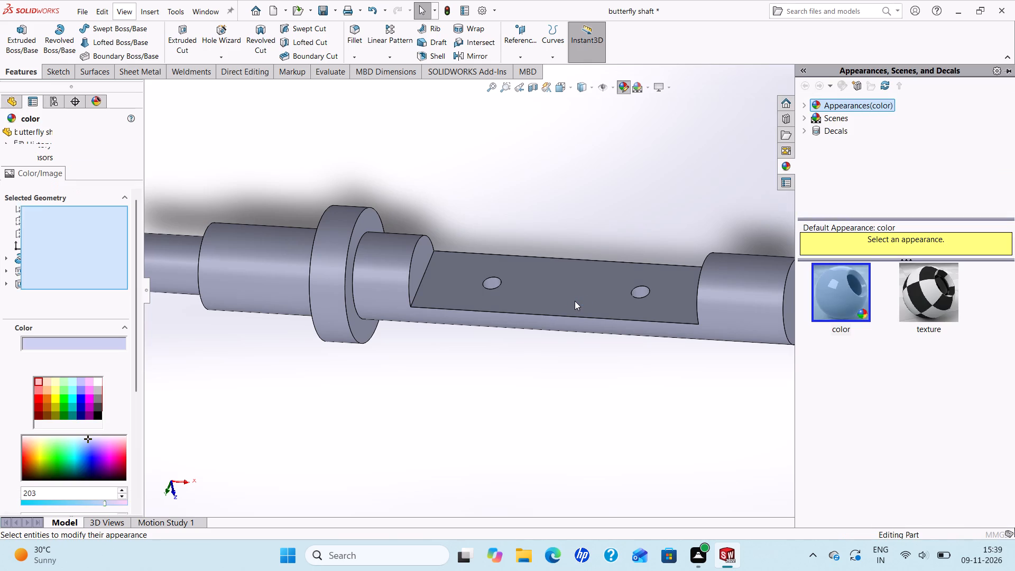
pyautogui.scroll(1, 575, 301)
pyautogui.click(831, 293)
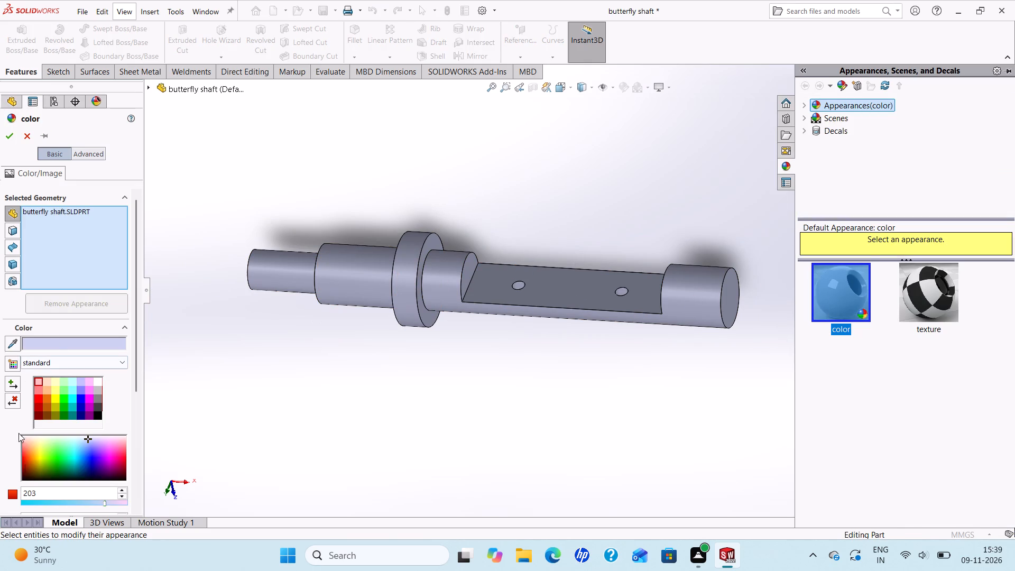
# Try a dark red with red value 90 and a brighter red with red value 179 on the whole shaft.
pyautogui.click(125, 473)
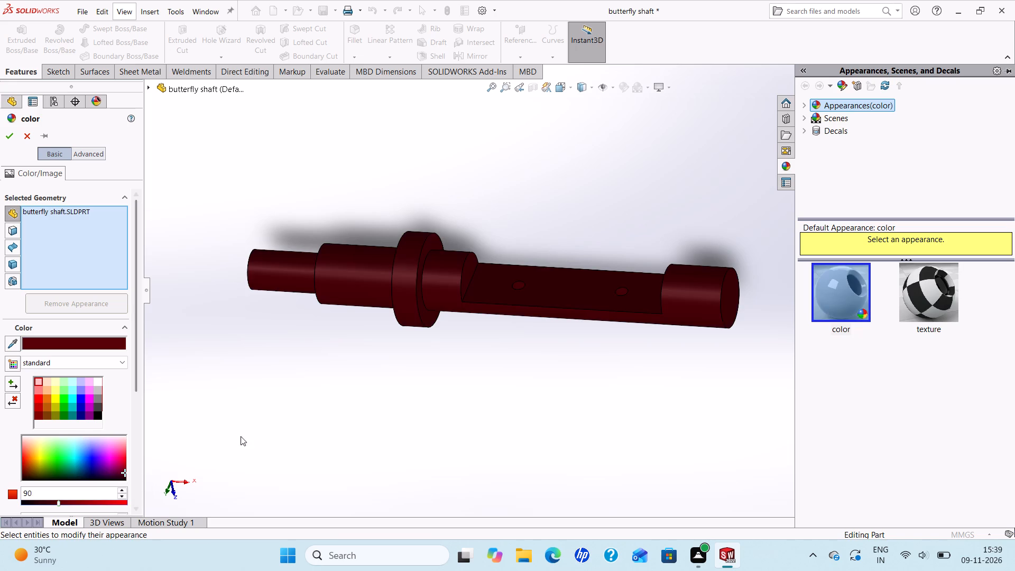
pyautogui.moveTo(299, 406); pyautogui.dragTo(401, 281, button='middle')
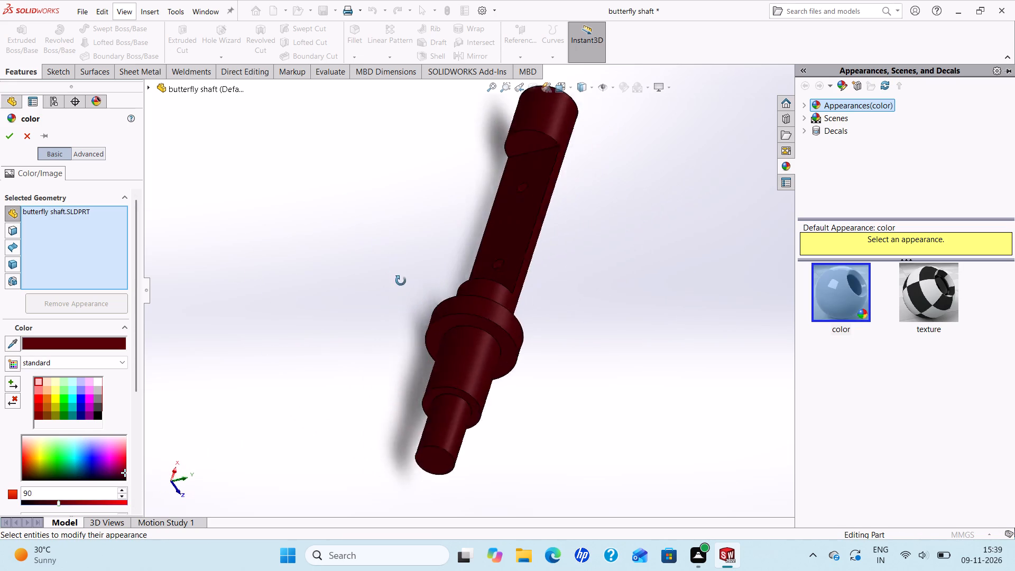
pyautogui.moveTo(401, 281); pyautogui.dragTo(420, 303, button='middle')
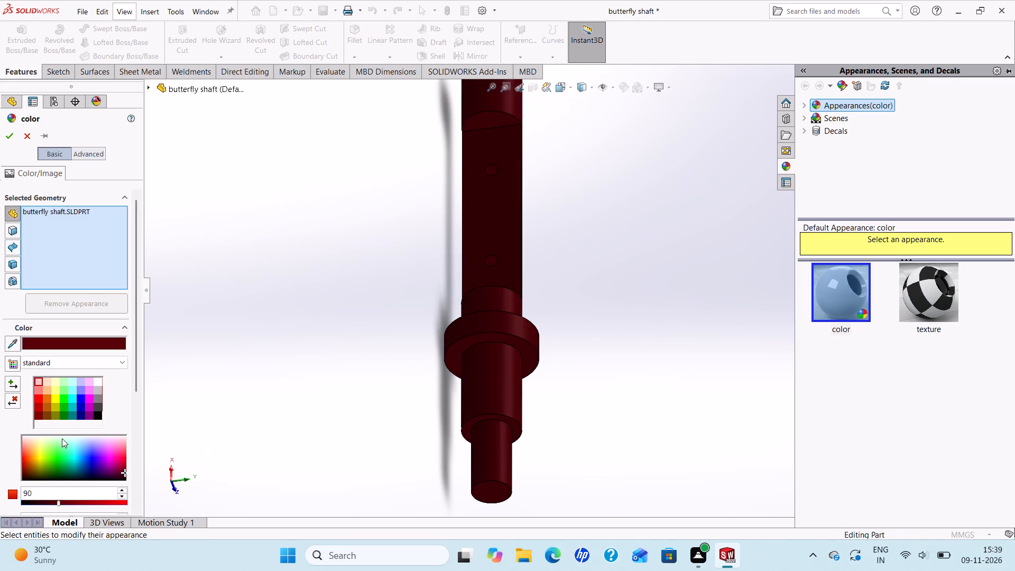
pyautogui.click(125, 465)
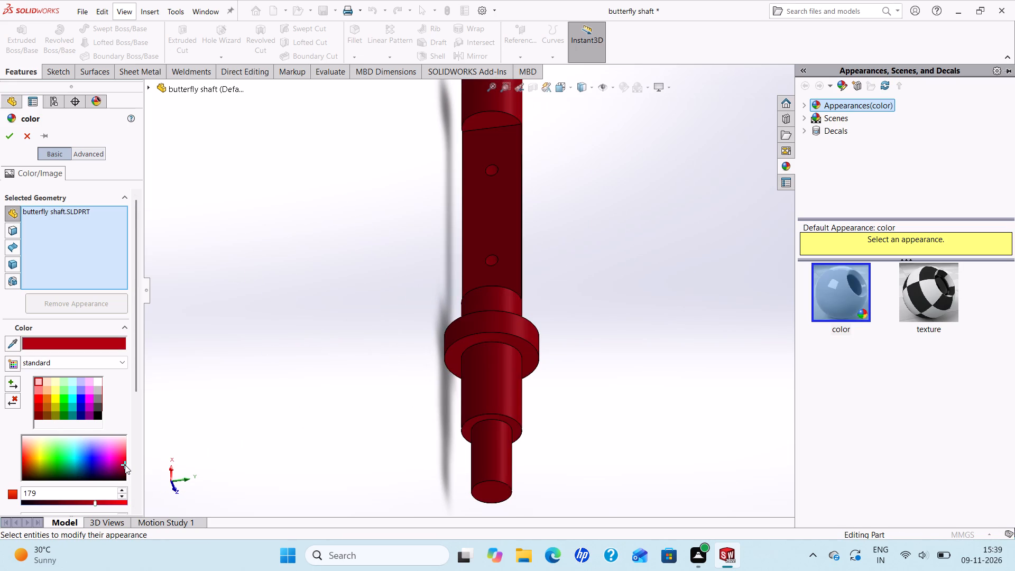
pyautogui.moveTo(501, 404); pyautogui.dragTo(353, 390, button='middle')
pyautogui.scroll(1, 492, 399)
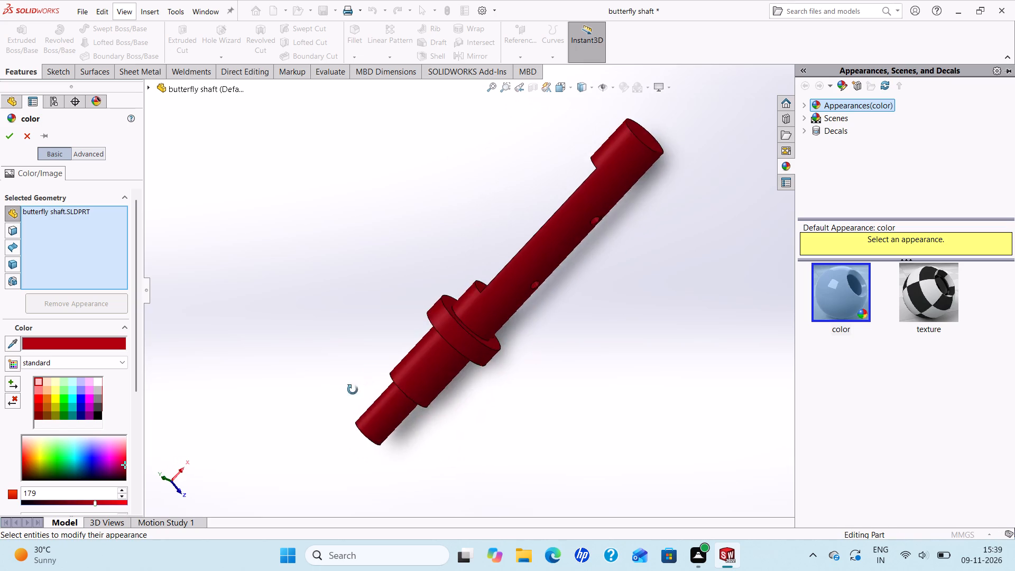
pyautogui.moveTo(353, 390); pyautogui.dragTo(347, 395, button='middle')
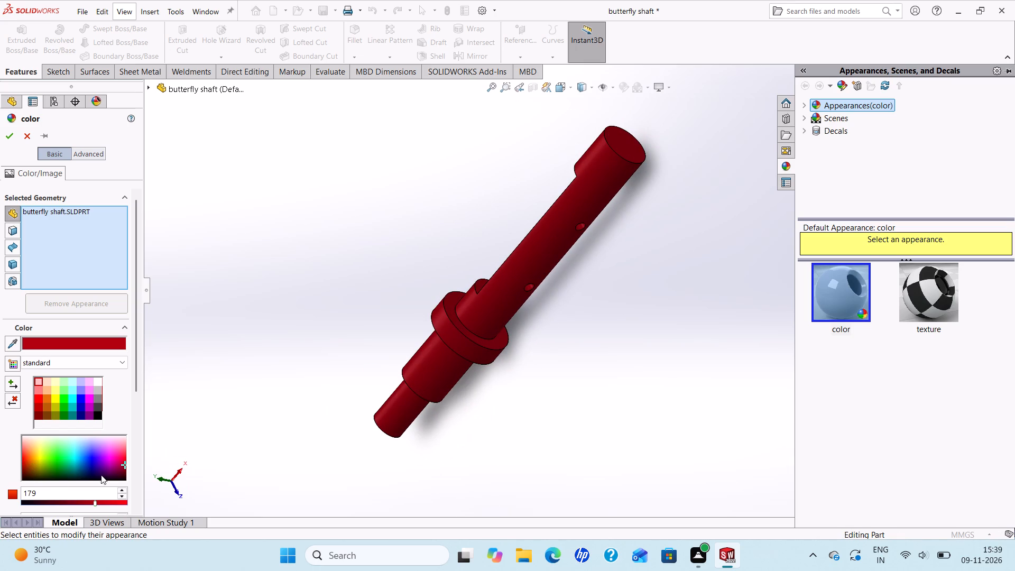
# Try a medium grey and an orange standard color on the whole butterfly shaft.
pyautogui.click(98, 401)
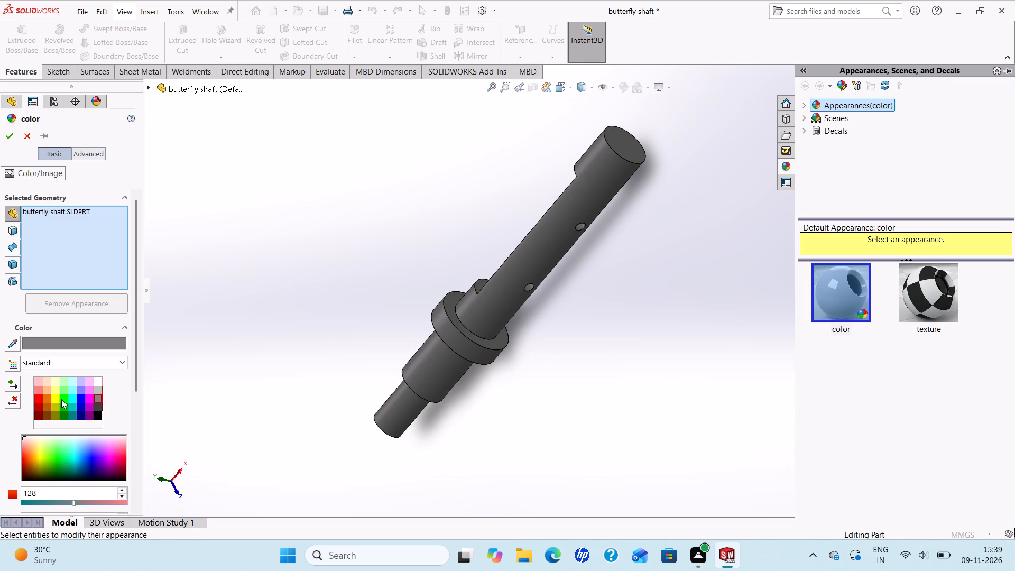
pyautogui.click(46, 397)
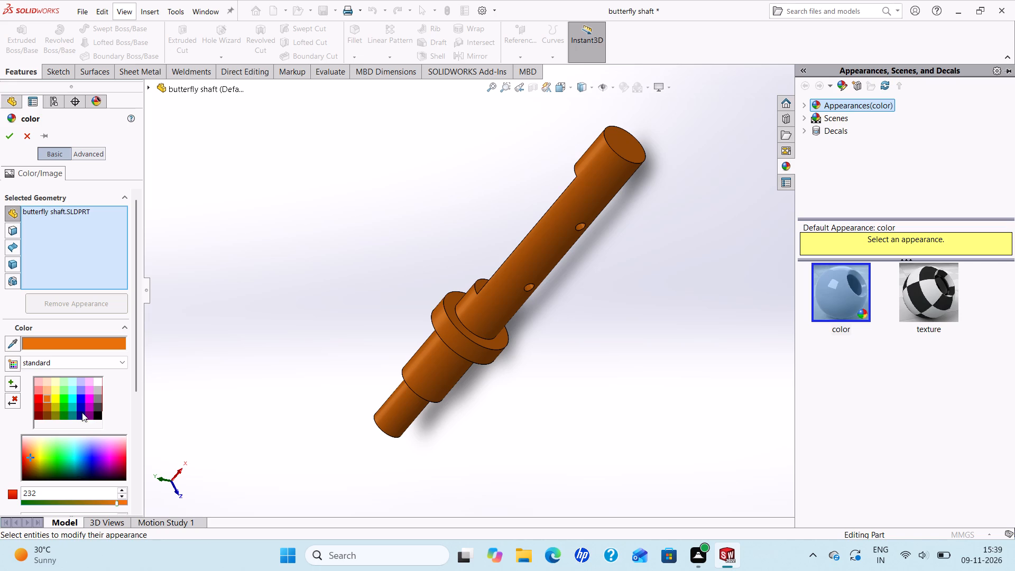
# Color the whole butterfly shaft dark purple using the standard swatch with red value 128, and apply the appearance.
pyautogui.click(89, 412)
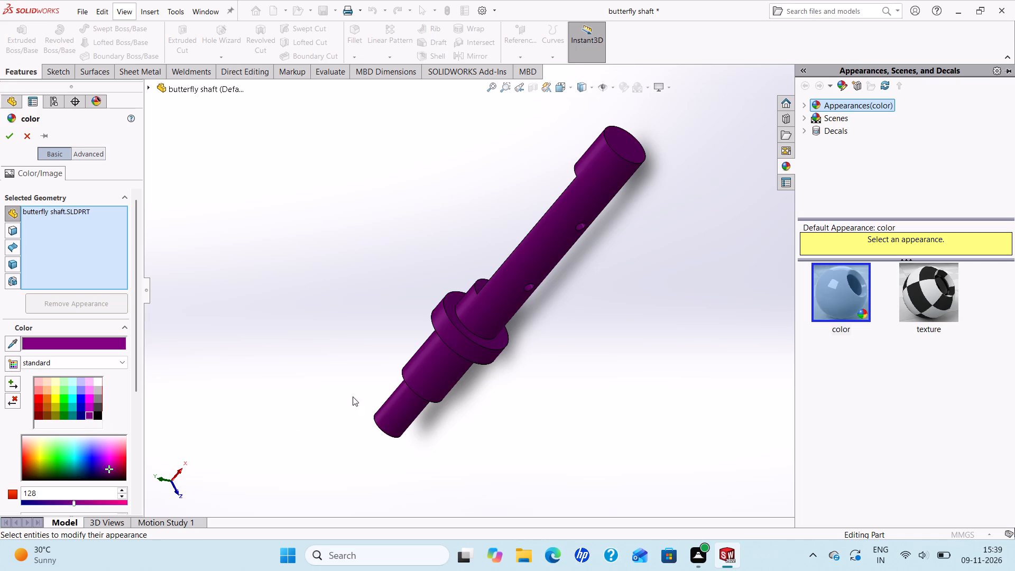
pyautogui.moveTo(406, 390); pyautogui.dragTo(516, 280, button='middle')
pyautogui.scroll(1, 615, 196)
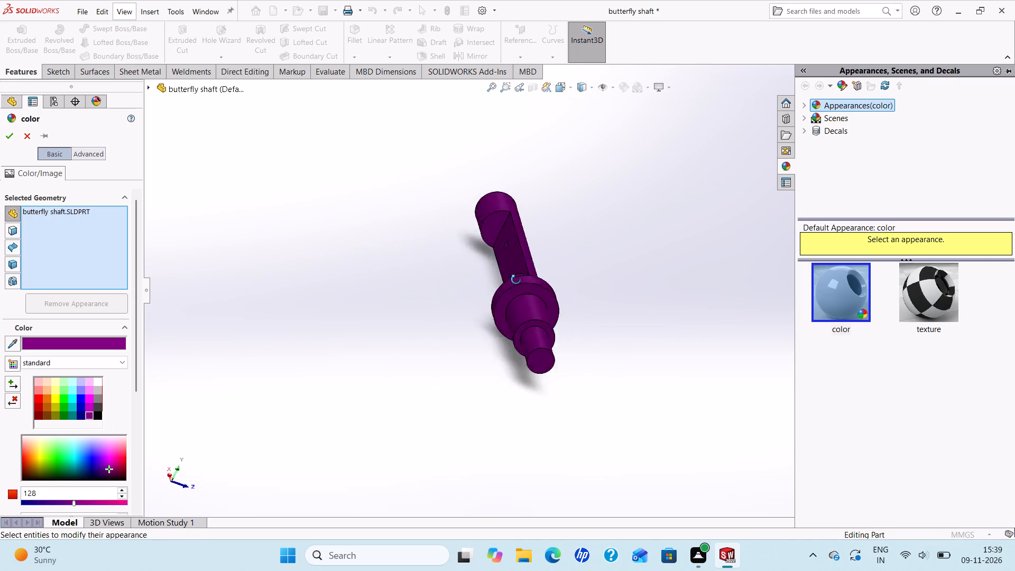
pyautogui.moveTo(516, 280); pyautogui.dragTo(376, 299, button='middle')
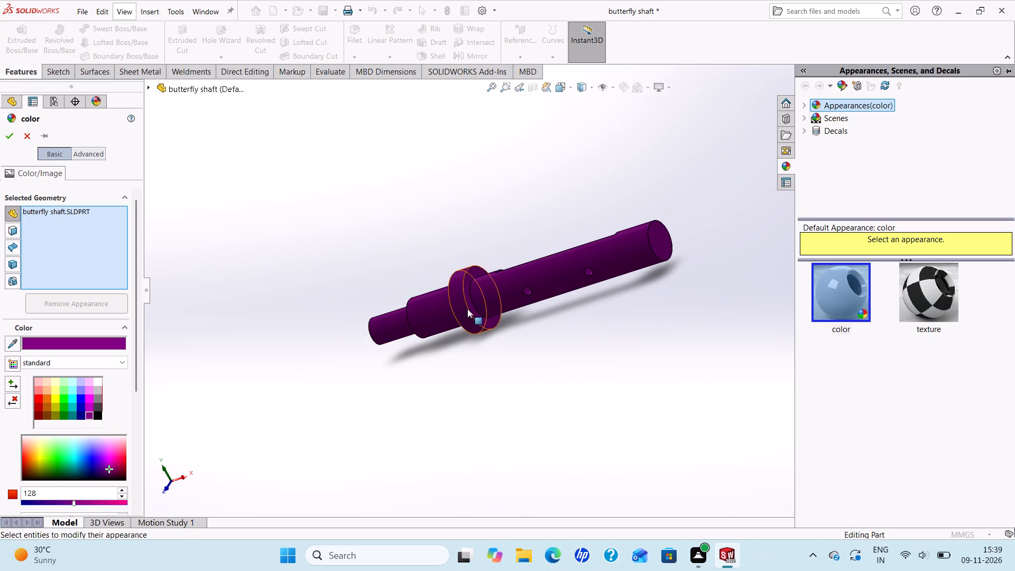
pyautogui.scroll(2, 467, 309)
pyautogui.scroll(-1, 529, 347)
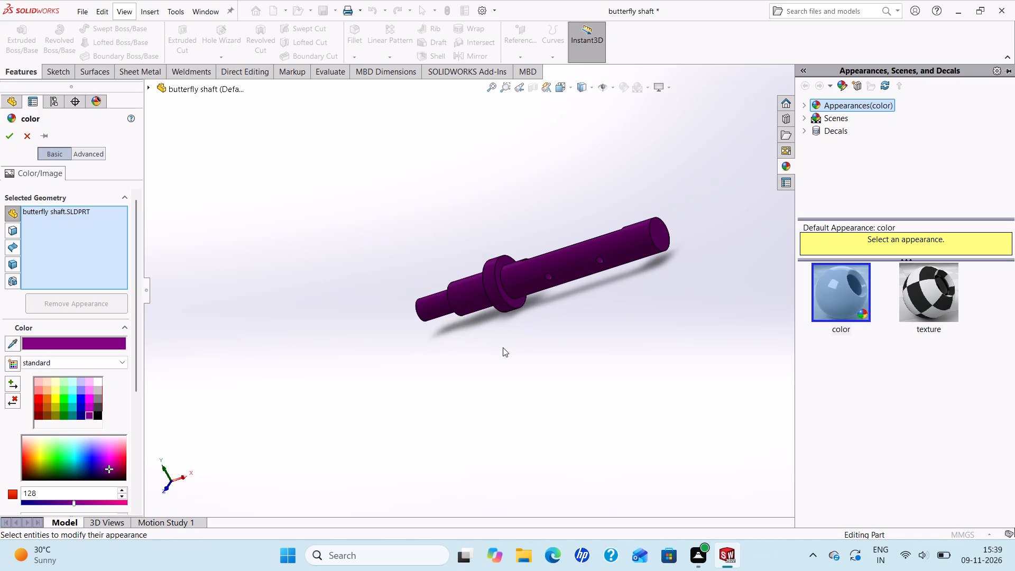
pyautogui.scroll(2, 497, 348)
pyautogui.scroll(-1, 617, 307)
pyautogui.scroll(1, 686, 236)
pyautogui.scroll(-1, 656, 228)
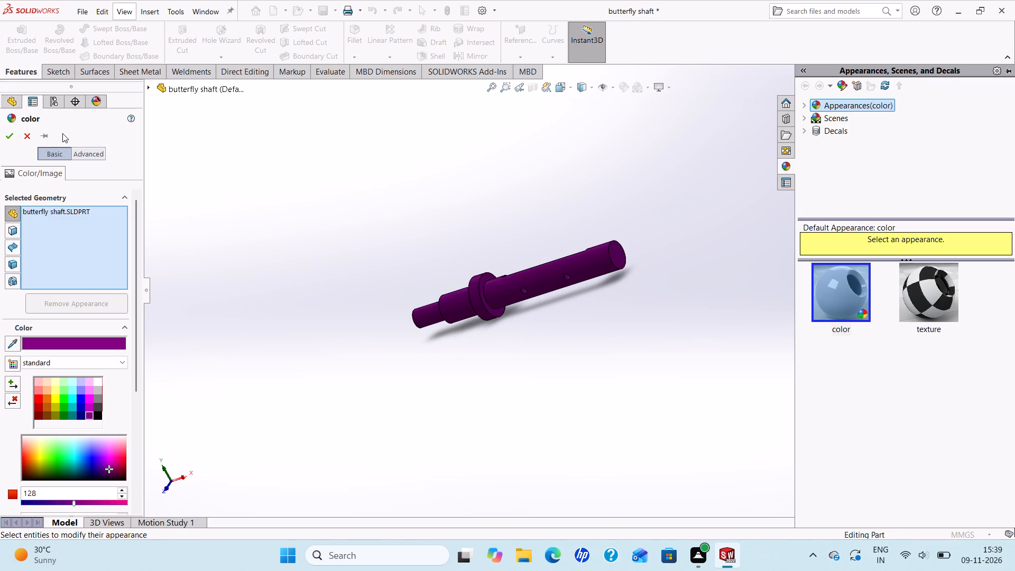
pyautogui.click(3, 135)
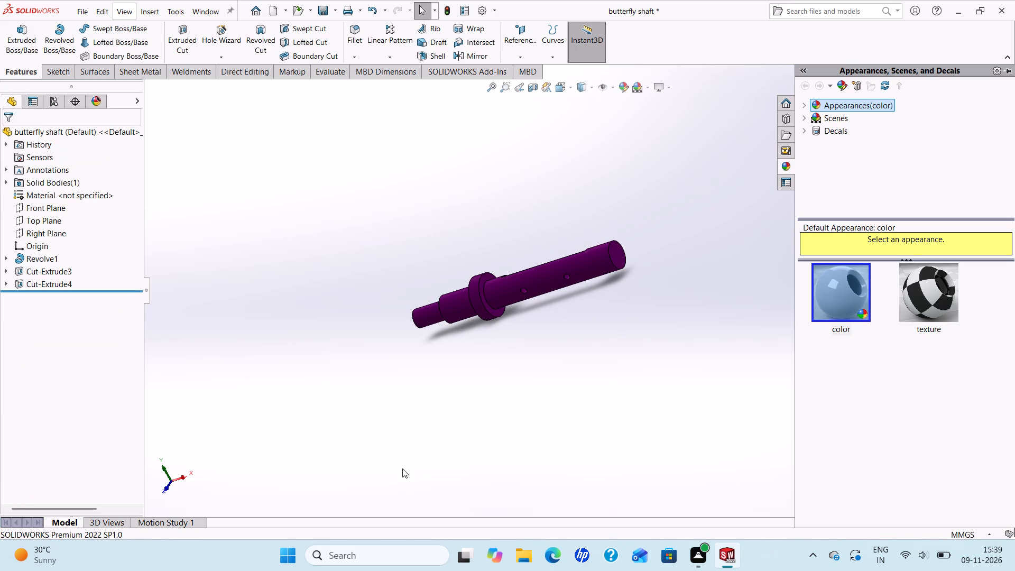
# Save the butterfly shaft part.
pyautogui.scroll(-2, 549, 334)
pyautogui.scroll(2, 682, 302)
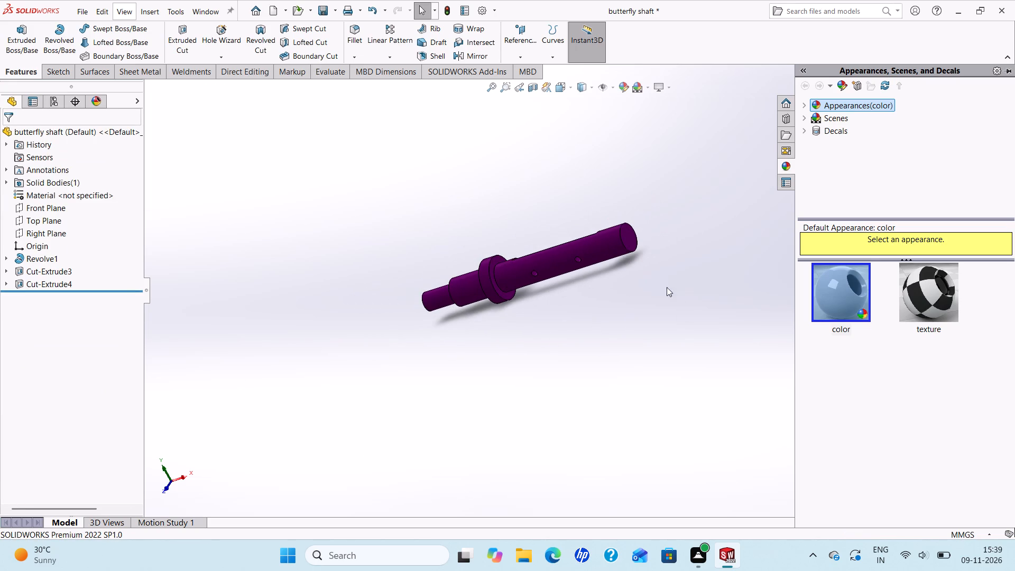
pyautogui.hotkey('ctrl', 's')
pyautogui.click(518, 196)
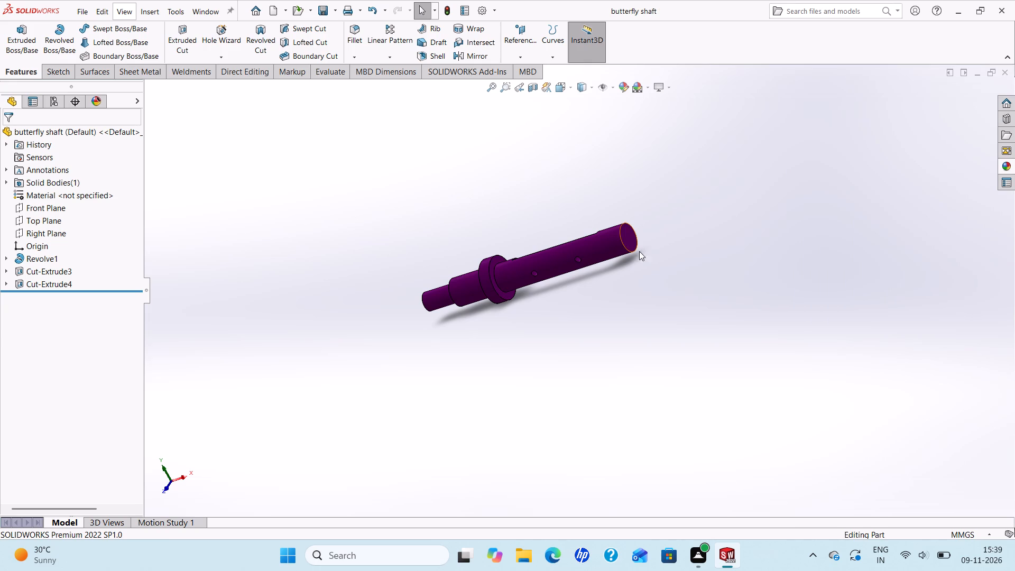
# Examine the purple shaft from several angles, checking the recessed flat, the two holes, the collar and the stepped end.
pyautogui.moveTo(597, 275); pyautogui.dragTo(438, 292, button='middle')
pyautogui.scroll(-3, 477, 288)
pyautogui.scroll(-3, 550, 288)
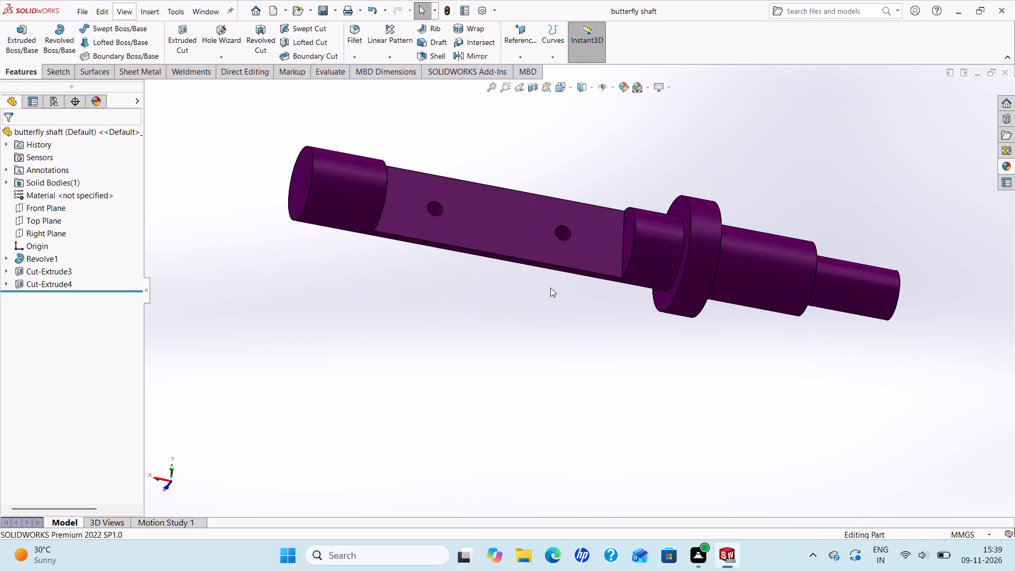
pyautogui.scroll(2, 619, 212)
pyautogui.scroll(-5, 621, 223)
pyautogui.scroll(2, 602, 272)
pyautogui.scroll(-1, 724, 258)
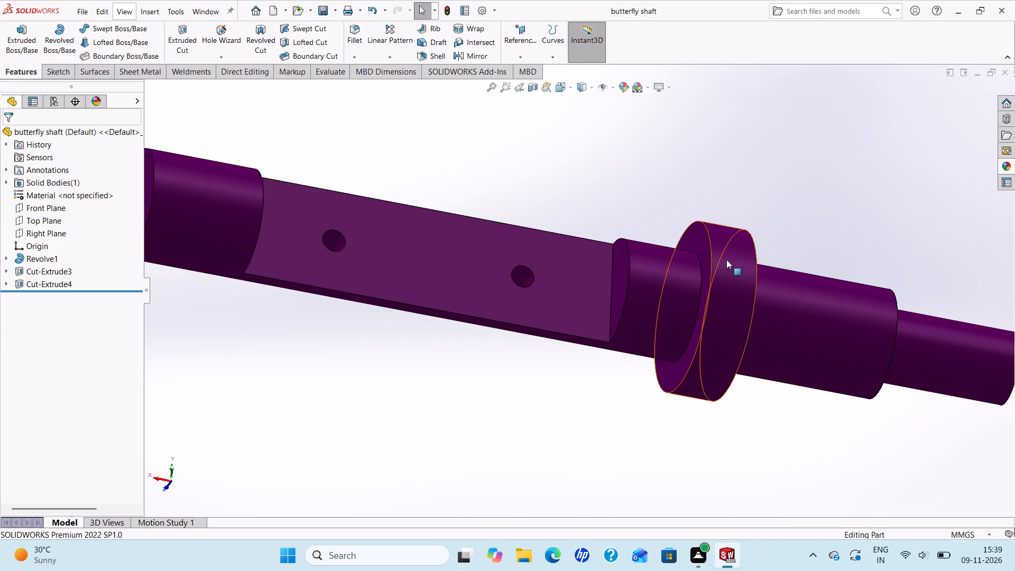
pyautogui.scroll(5, 718, 282)
pyautogui.scroll(-6, 716, 316)
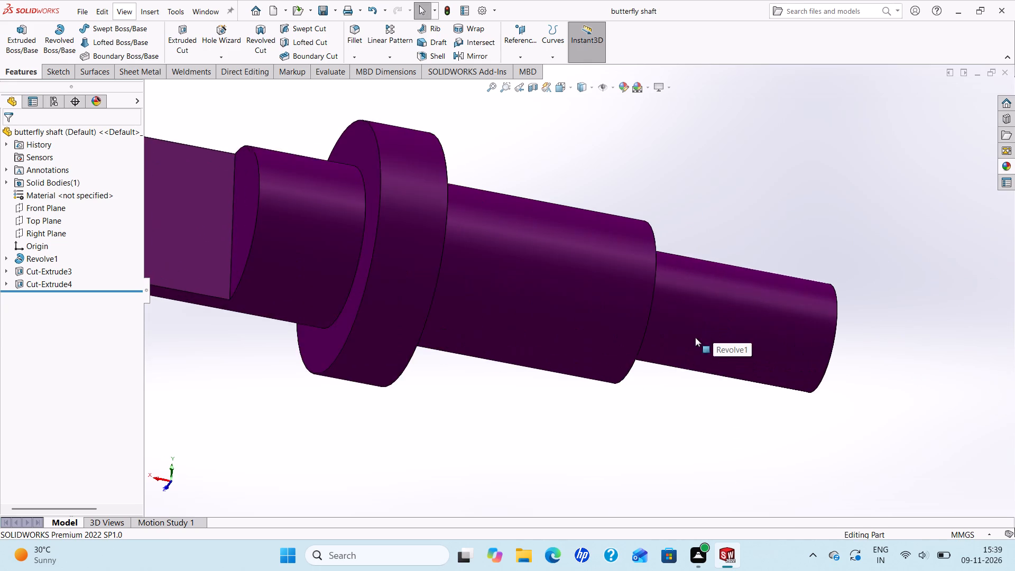
pyautogui.scroll(8, 695, 337)
pyautogui.scroll(-4, 553, 277)
pyautogui.scroll(-4, 509, 304)
pyautogui.scroll(4, 478, 307)
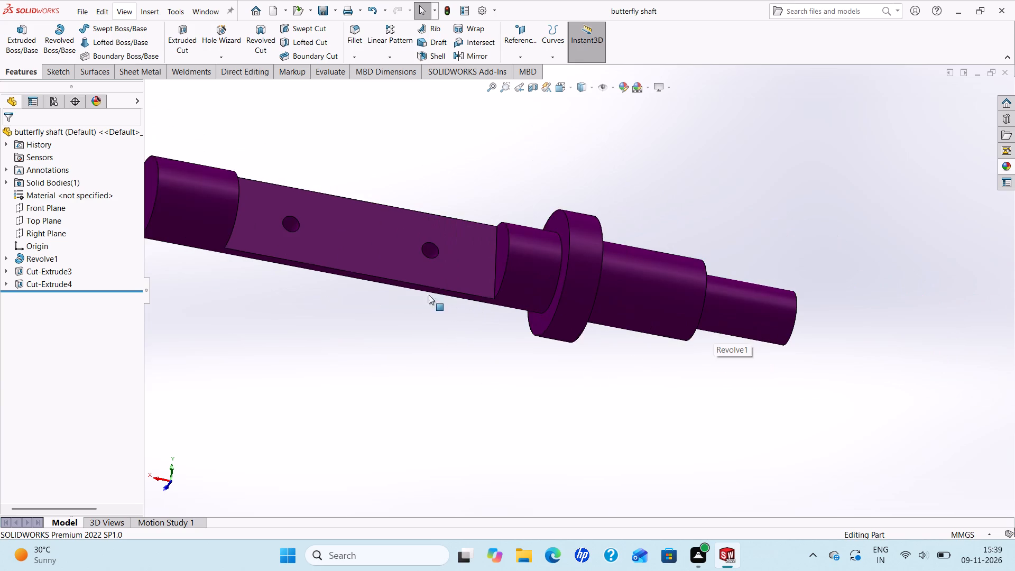
pyautogui.scroll(3, 402, 278)
pyautogui.scroll(-7, 402, 278)
pyautogui.scroll(7, 446, 292)
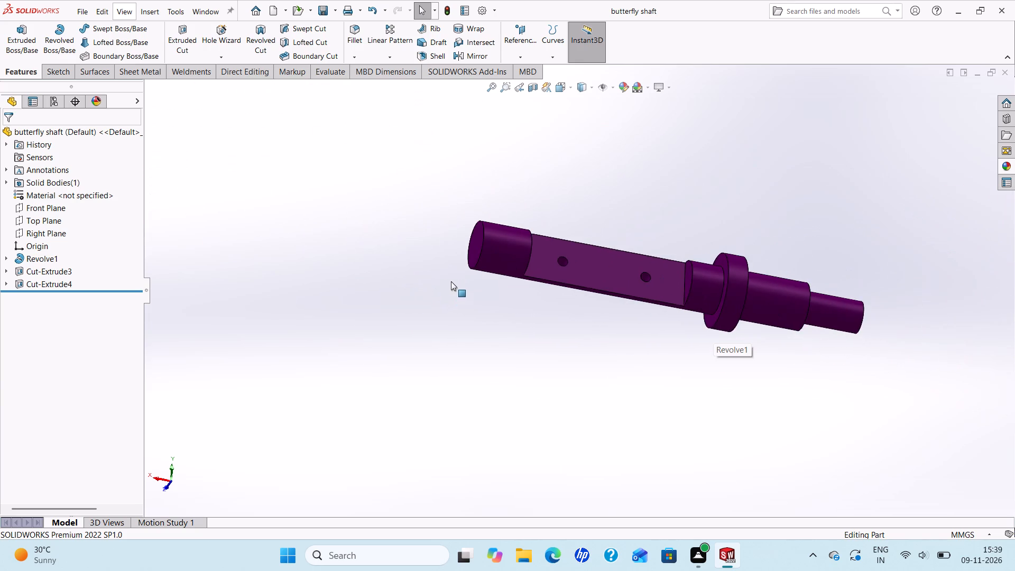
pyautogui.scroll(-2, 686, 227)
pyautogui.scroll(-1, 667, 267)
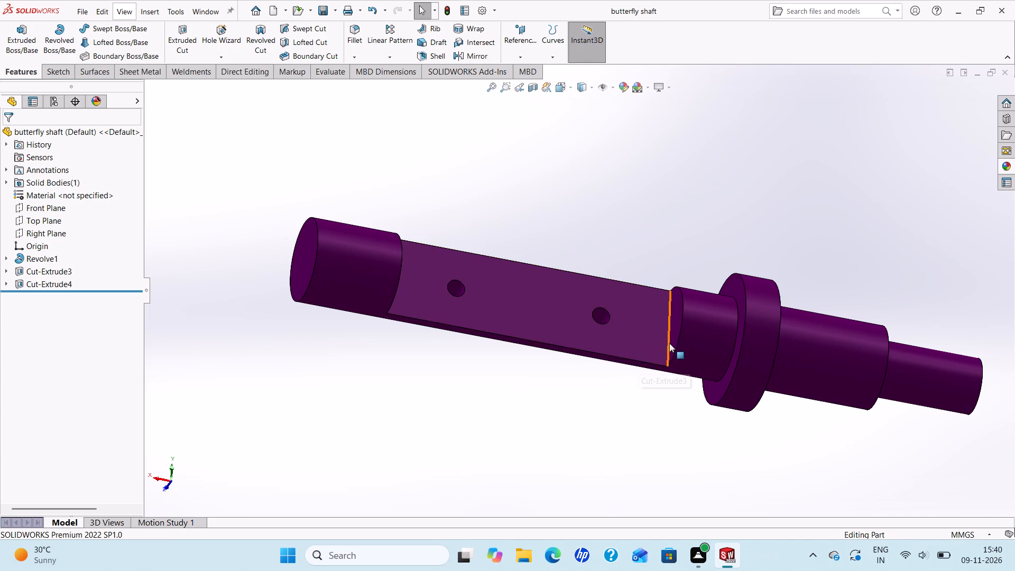
pyautogui.moveTo(679, 343); pyautogui.dragTo(624, 263, button='middle')
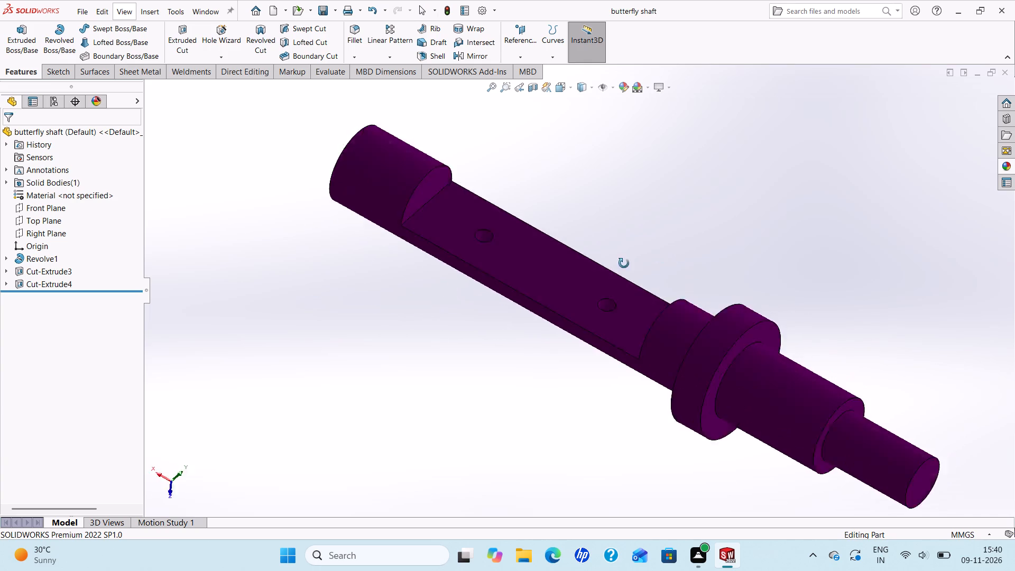
pyautogui.moveTo(624, 263); pyautogui.dragTo(461, 264, button='middle')
pyautogui.scroll(3, 702, 331)
pyautogui.scroll(-1, 687, 355)
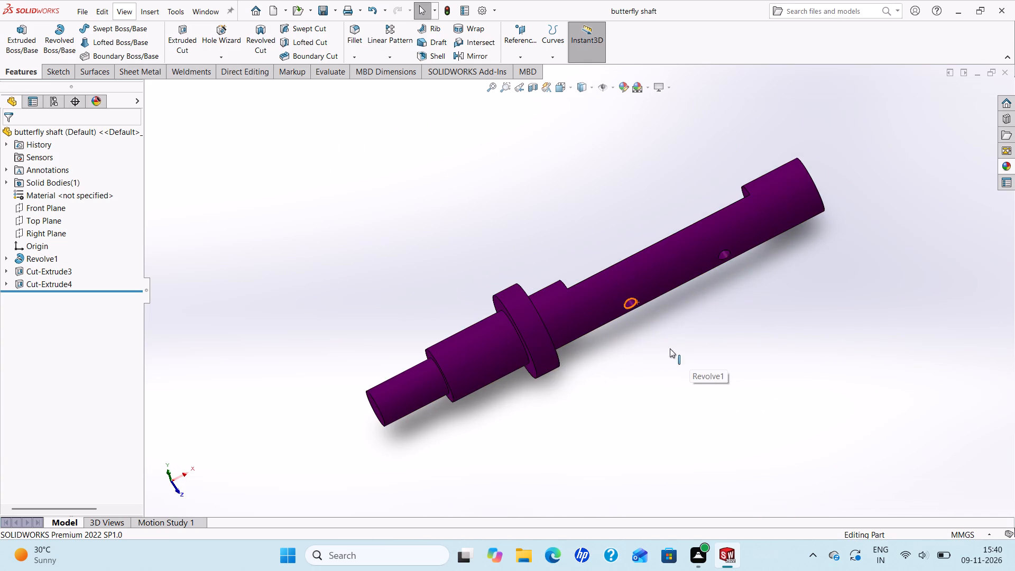
pyautogui.moveTo(627, 292); pyautogui.dragTo(638, 335, button='middle')
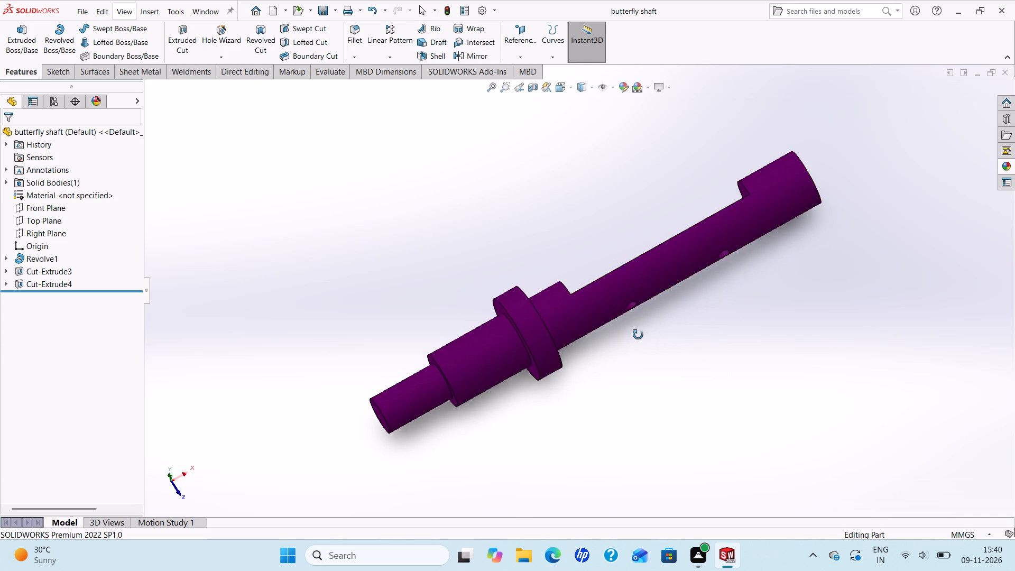
pyautogui.moveTo(638, 335); pyautogui.dragTo(693, 414, button='middle')
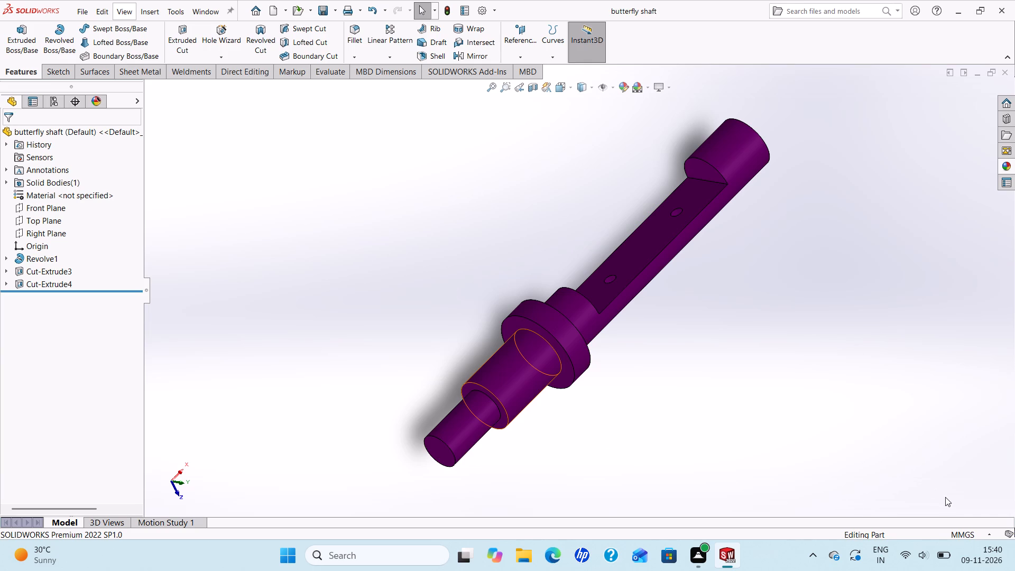
pyautogui.moveTo(628, 358); pyautogui.dragTo(616, 348, button='middle')
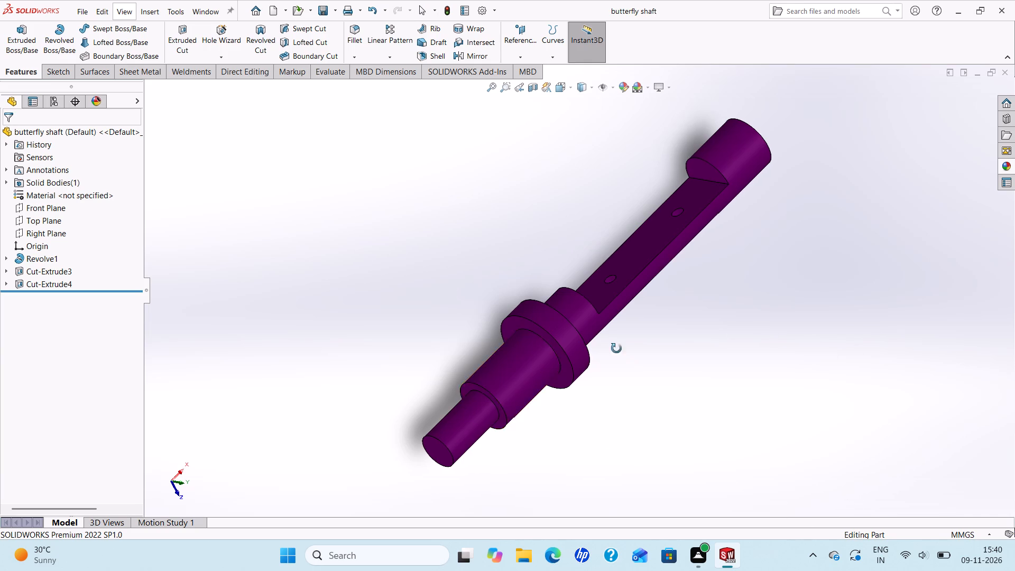
pyautogui.moveTo(616, 348); pyautogui.dragTo(244, 381, button='middle')
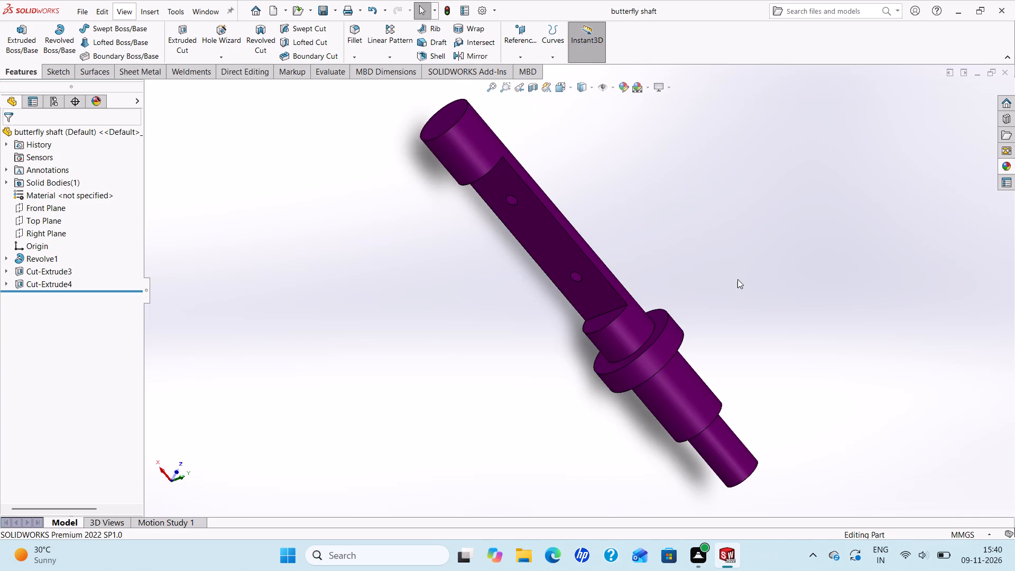
pyautogui.moveTo(738, 278); pyautogui.dragTo(510, 354, button='middle')
pyautogui.scroll(2, 505, 355)
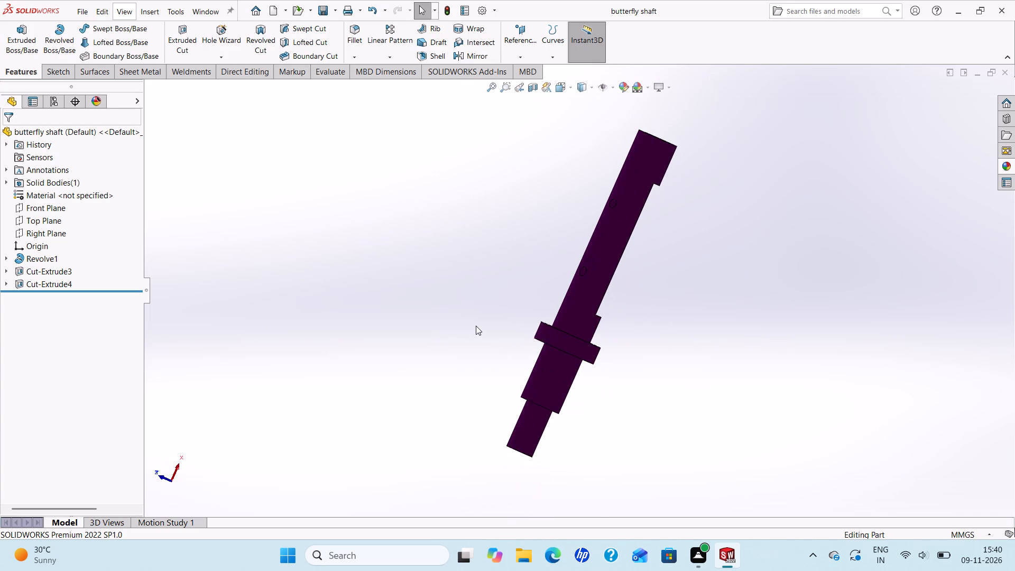
# Save the butterfly shaft part again.
pyautogui.hotkey('ctrl', 's')
# Open the butterfly body part from the hammer folder inside Attachments.
pyautogui.hotkey('ctrl', 'o')
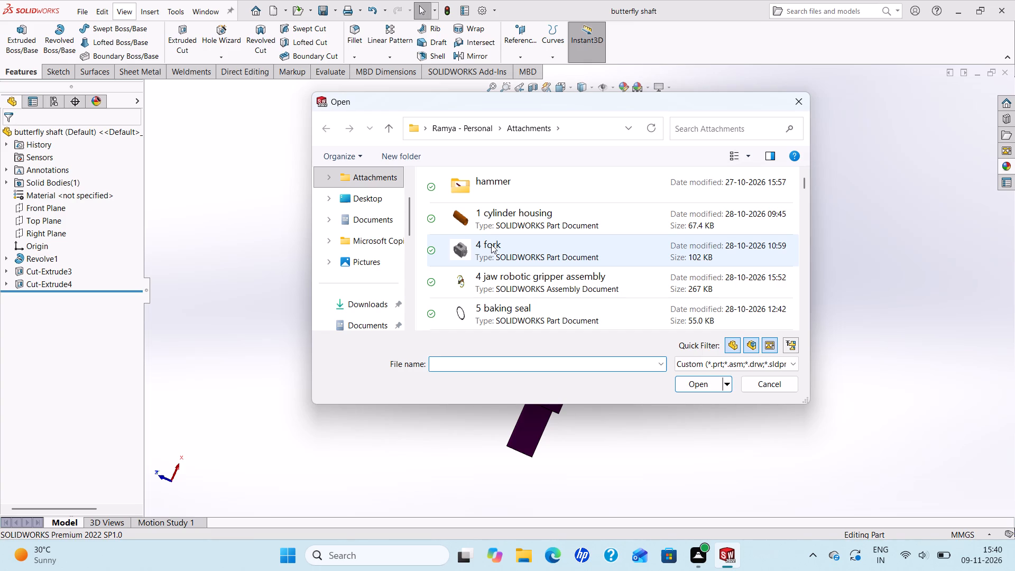
pyautogui.click(508, 184)
pyautogui.click(508, 184)
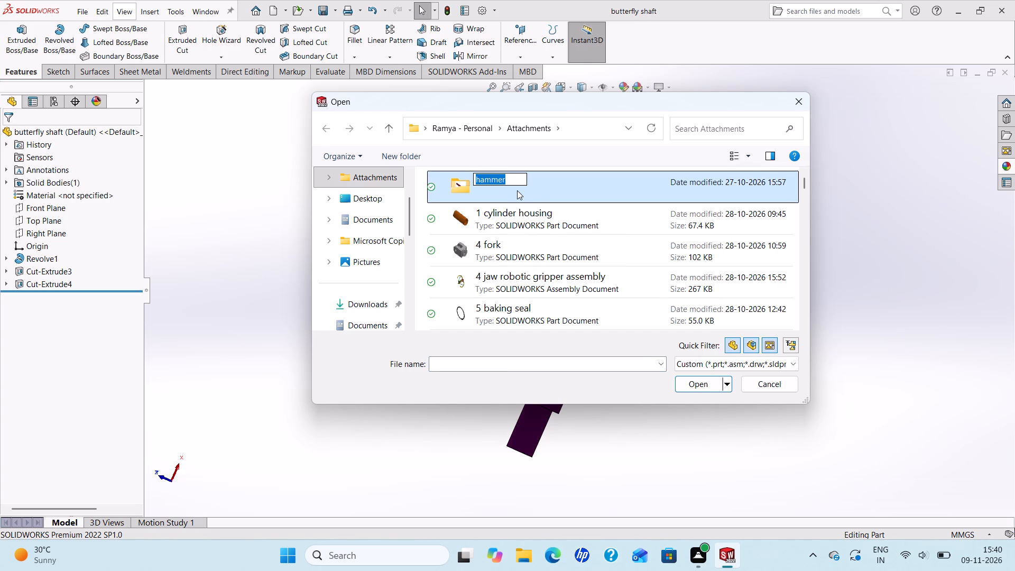
pyautogui.press('Escape')
pyautogui.doubleClick(535, 190)
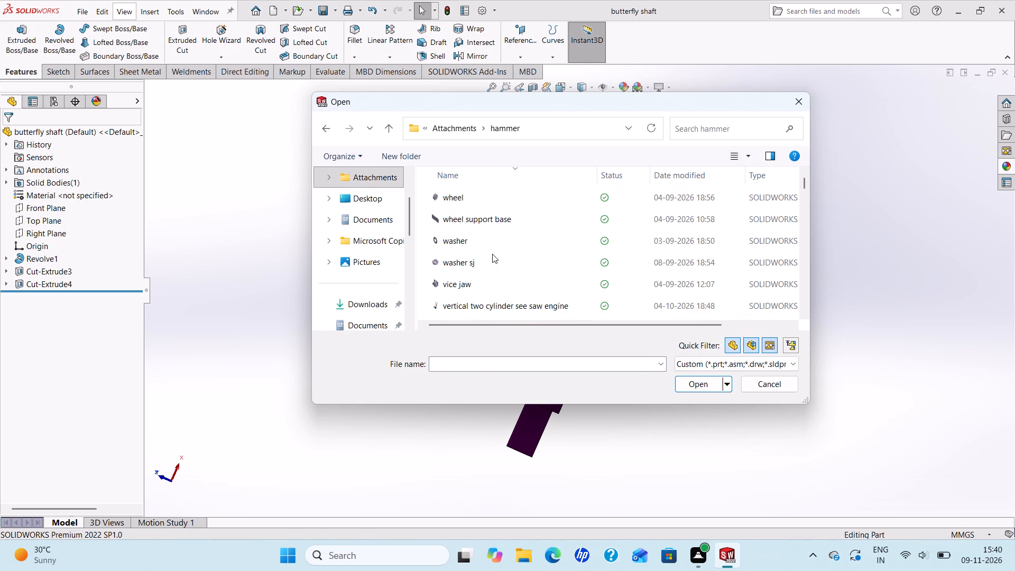
pyautogui.scroll(-3, 484, 291)
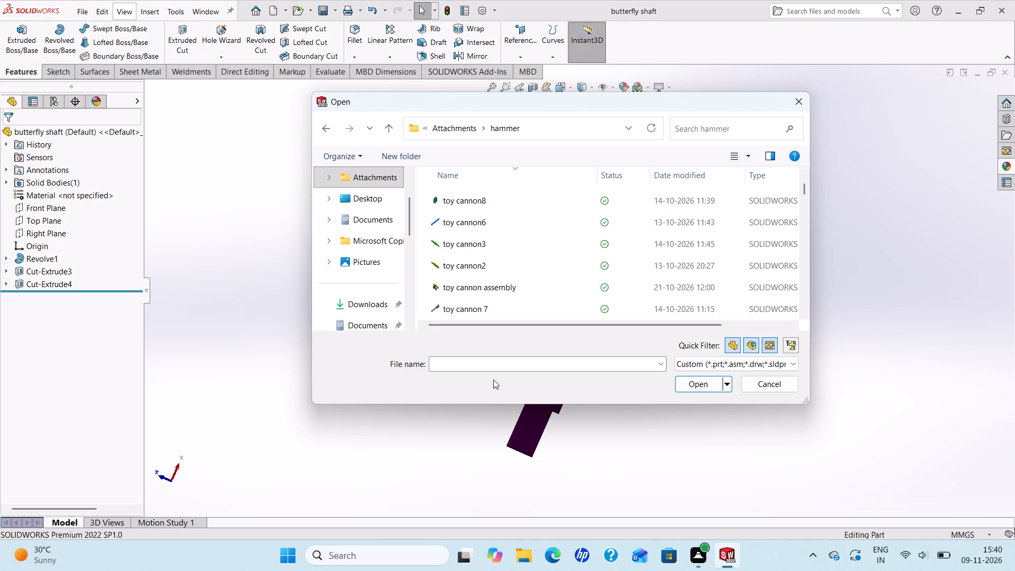
pyautogui.click(481, 365)
pyautogui.press('b')
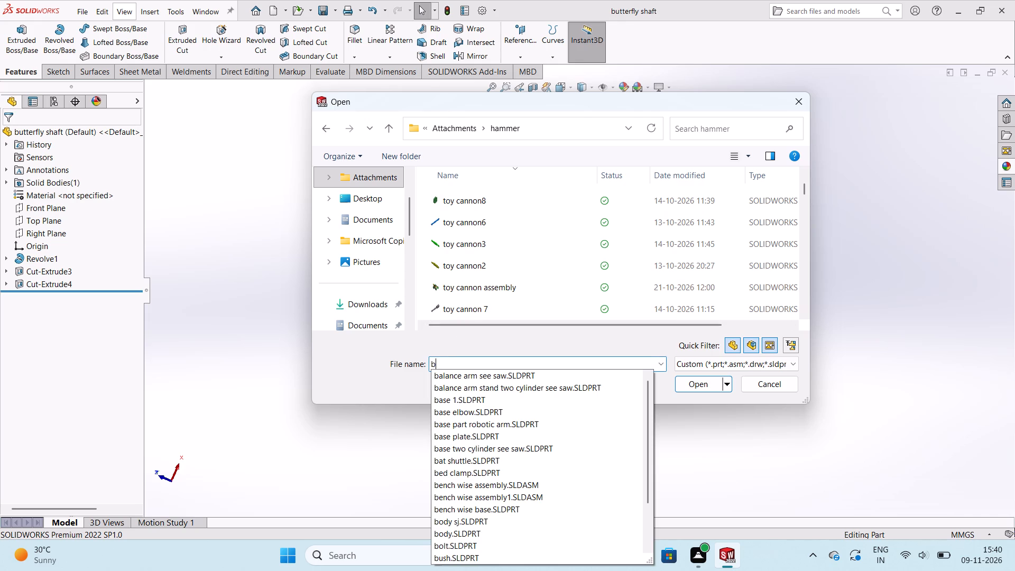
pyautogui.press('u')
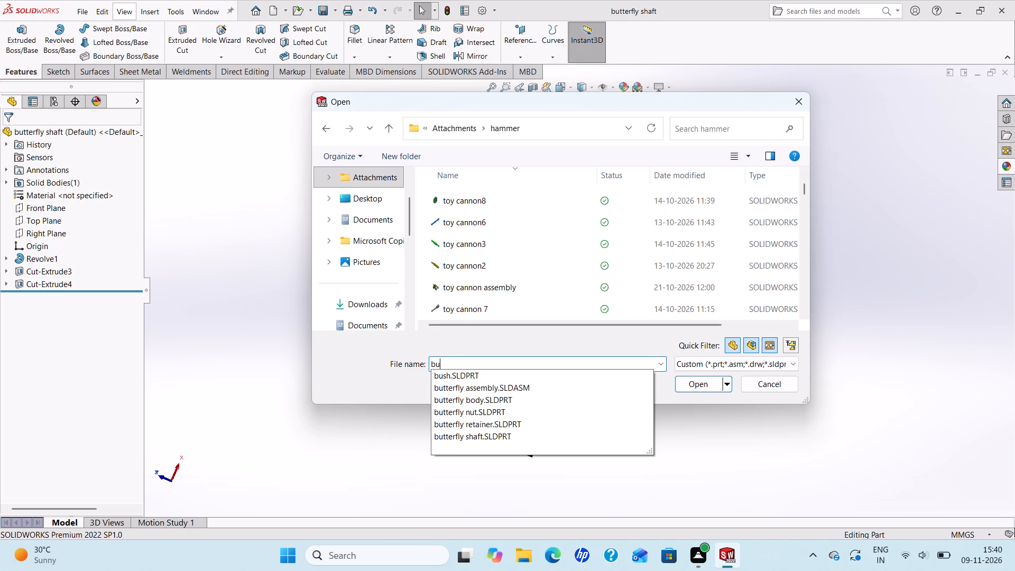
pyautogui.click(456, 405)
pyautogui.click(680, 380)
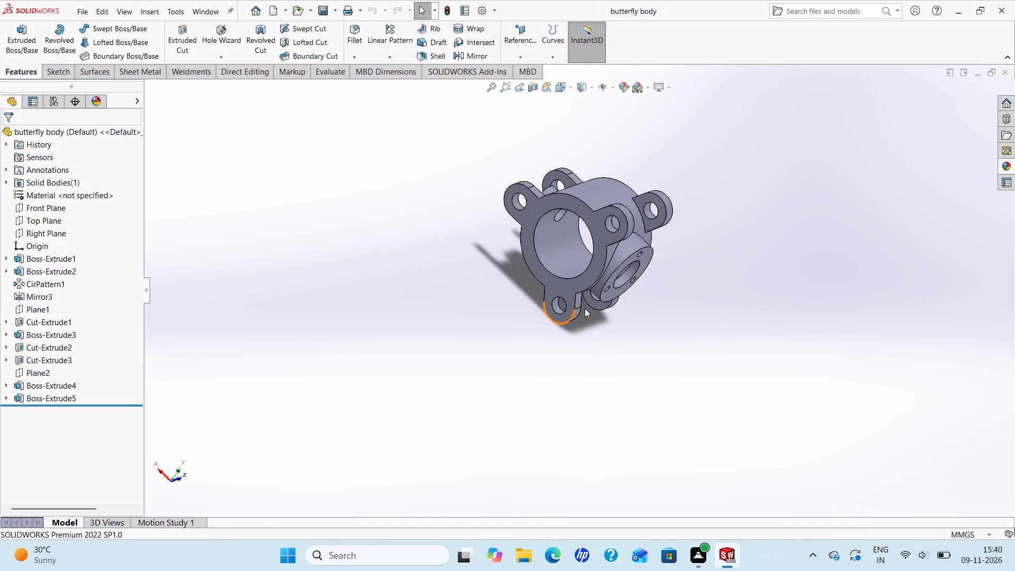
# Examine the butterfly body and the profile sketch of its main cylindrical ring, Boss-Extrude1, leaving the sketch unedited.
pyautogui.moveTo(640, 261); pyautogui.dragTo(516, 244, button='middle')
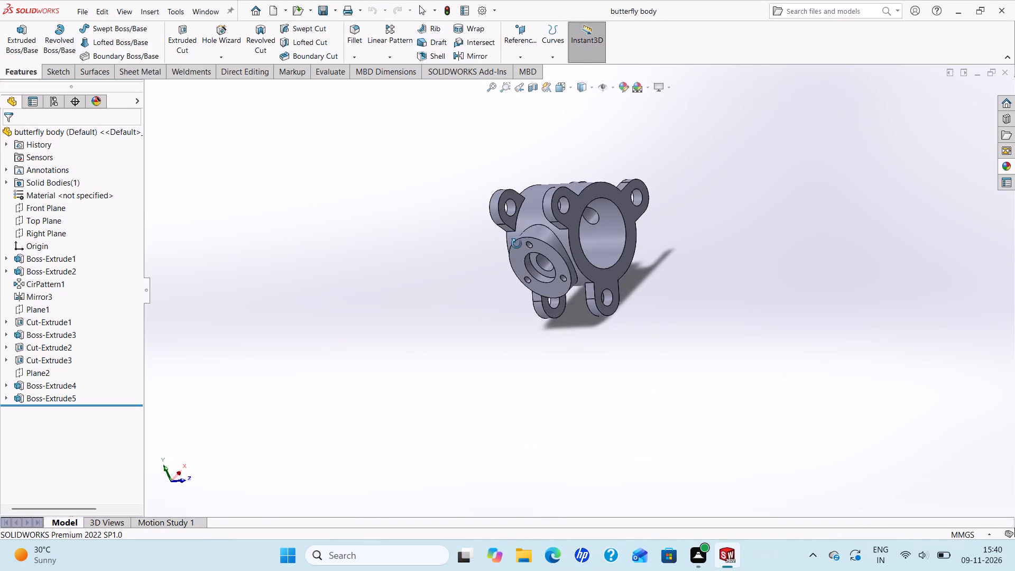
pyautogui.moveTo(516, 244); pyautogui.dragTo(416, 325, button='middle')
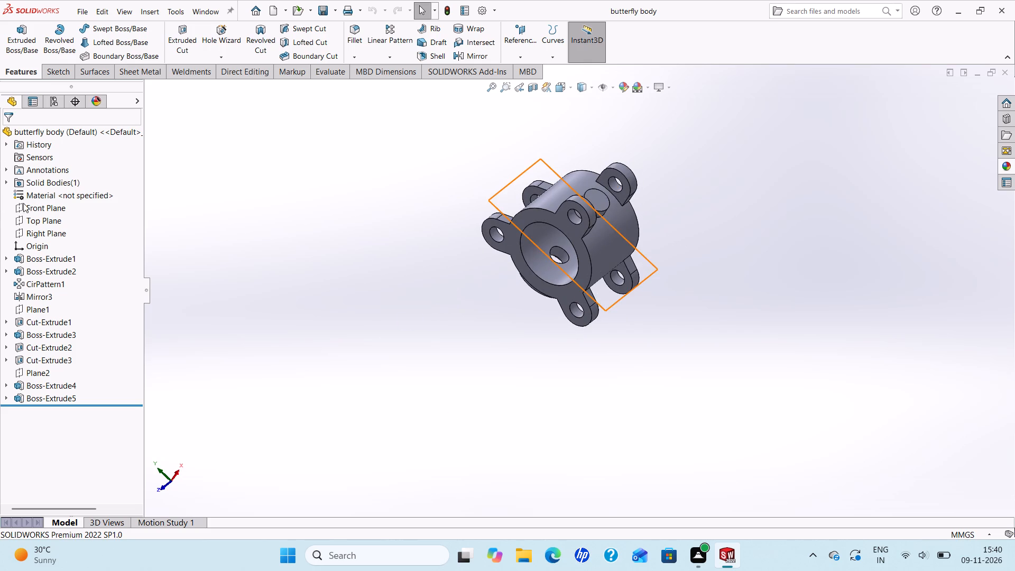
pyautogui.rightClick(57, 261)
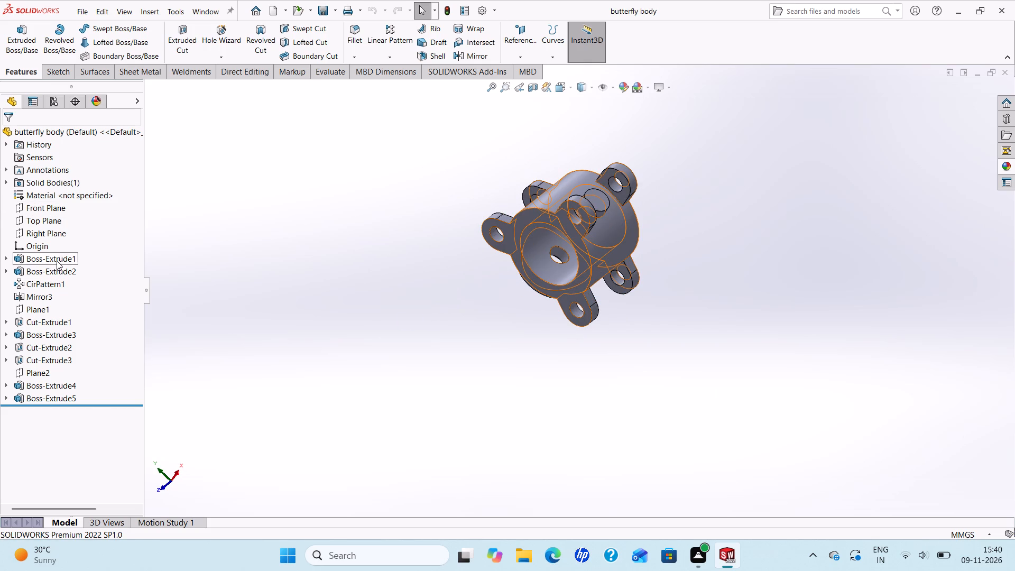
pyautogui.click(81, 229)
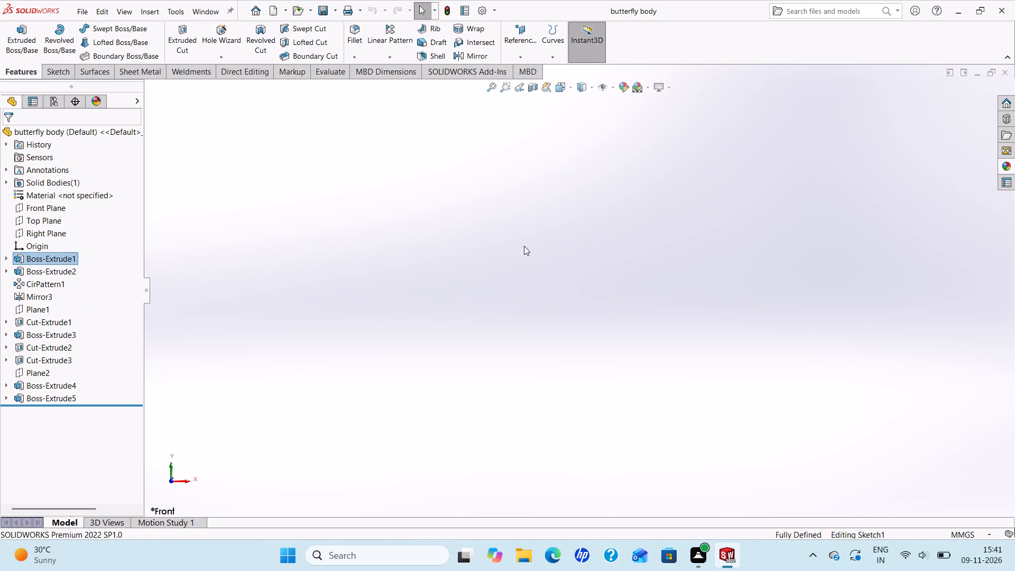
pyautogui.scroll(4, 561, 269)
pyautogui.scroll(1, 663, 287)
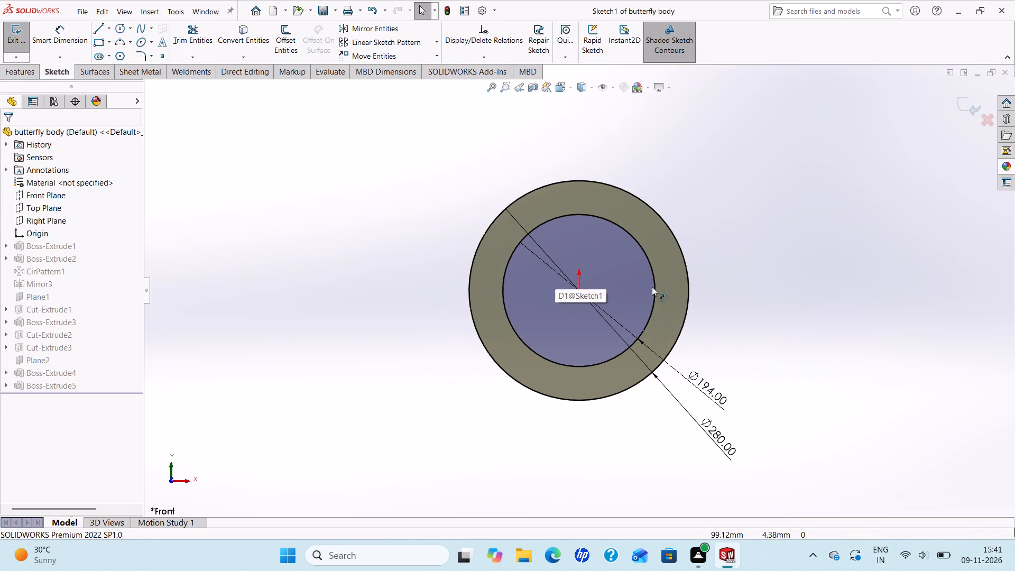
pyautogui.click(10, 38)
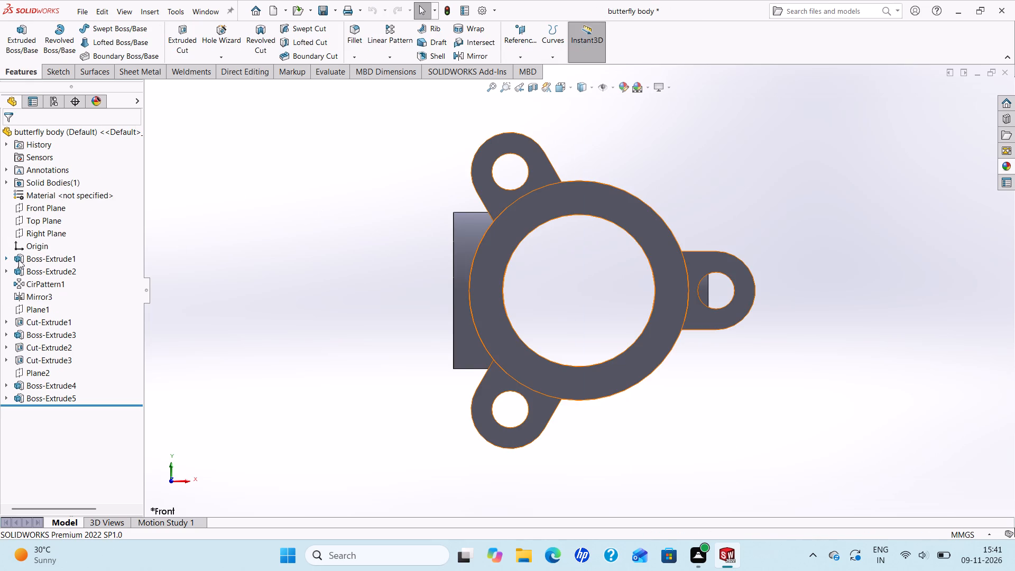
# Check the extrusion settings of the butterfly body's main ring, Boss-Extrude1.
pyautogui.rightClick(30, 260)
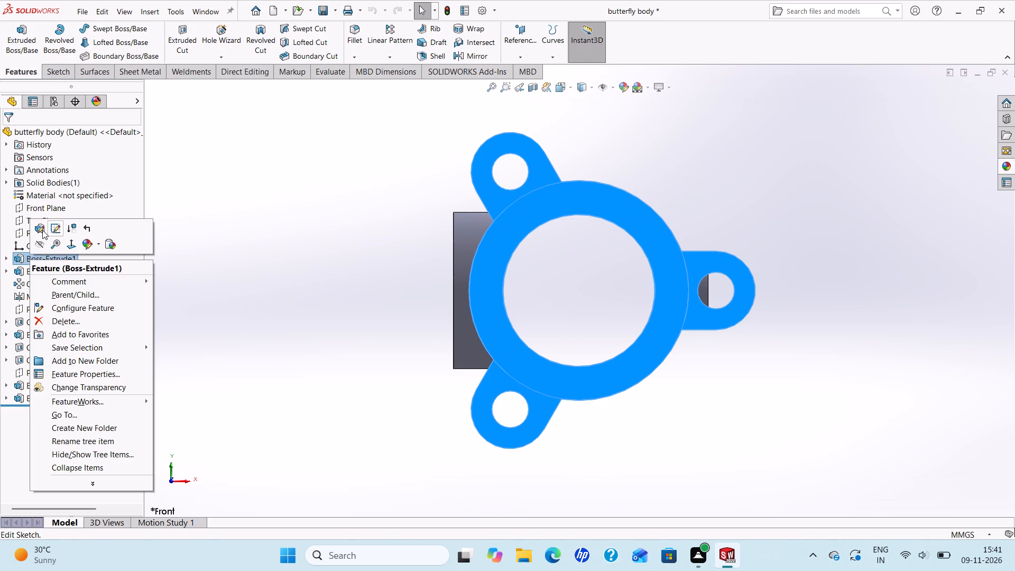
pyautogui.click(42, 230)
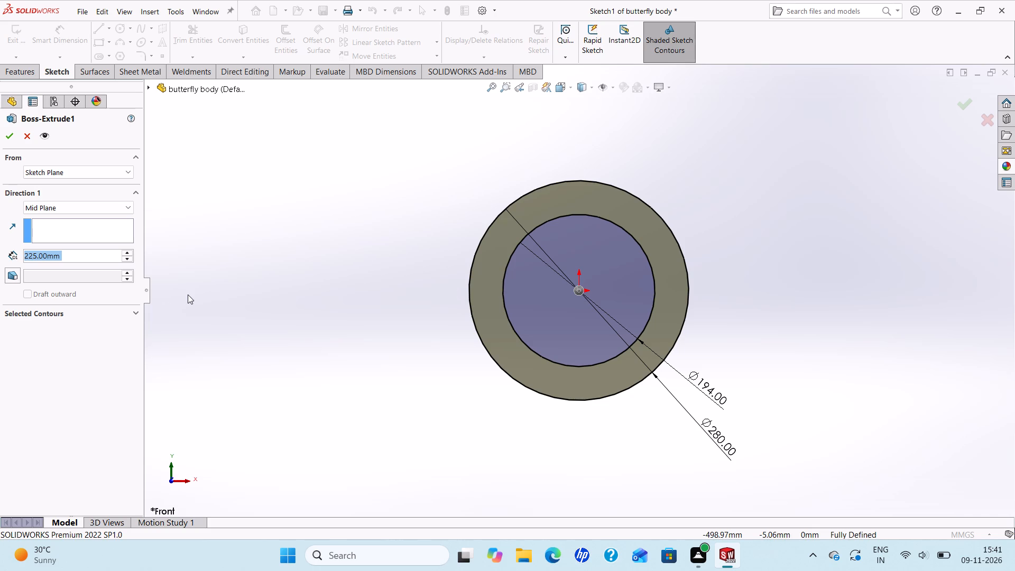
pyautogui.click(5, 141)
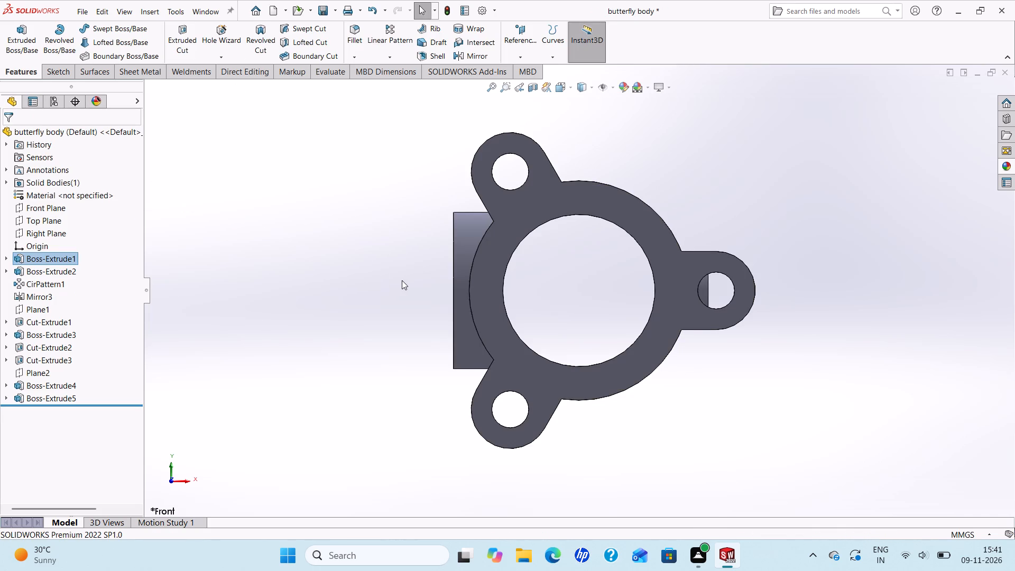
# Examine the mounting lugs around the ring and review the lug's profile sketch in Boss-Extrude2.
pyautogui.moveTo(402, 280); pyautogui.dragTo(264, 290, button='middle')
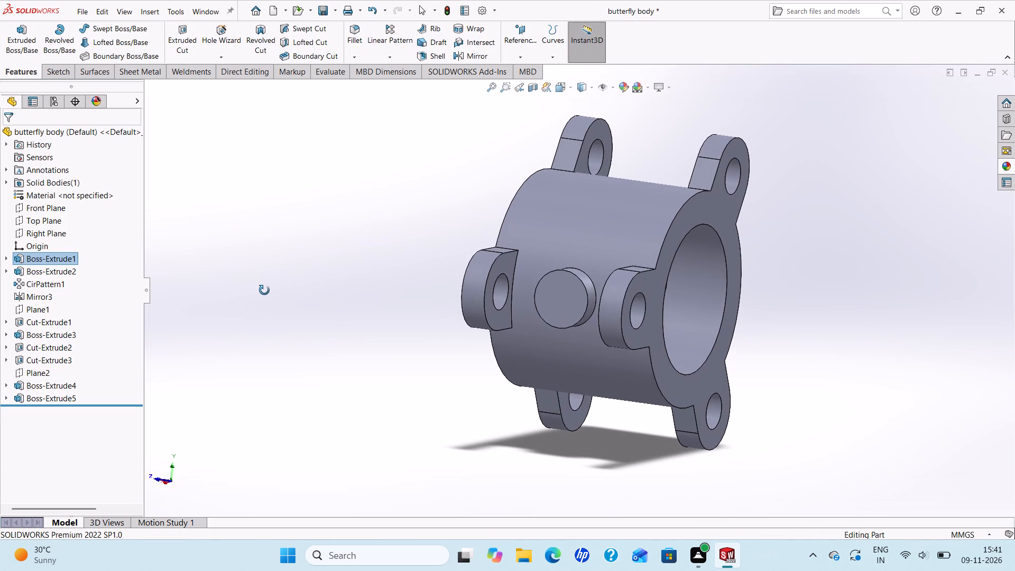
pyautogui.moveTo(264, 290); pyautogui.dragTo(263, 291, button='middle')
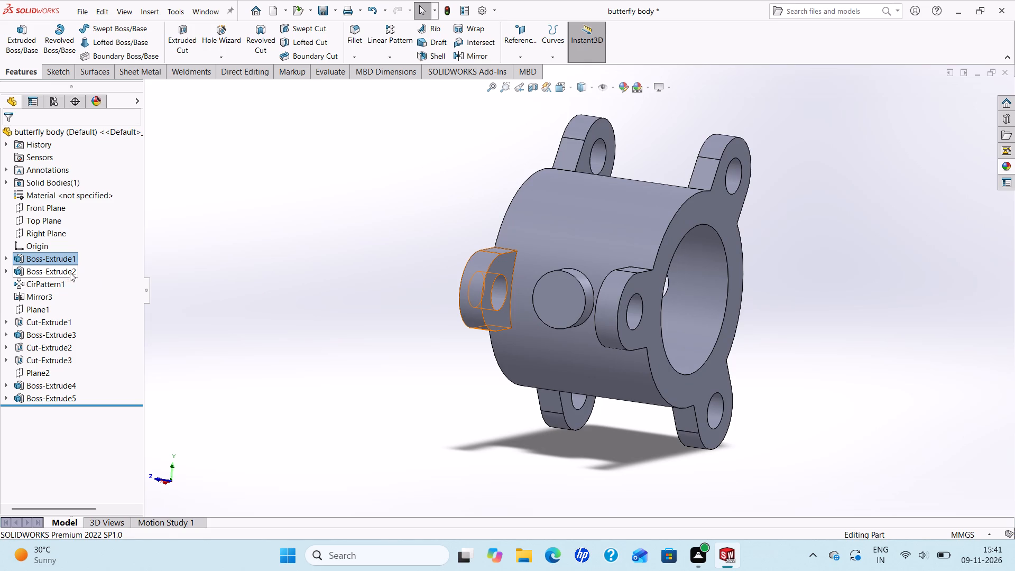
pyautogui.moveTo(265, 265); pyautogui.dragTo(349, 265, button='middle')
pyautogui.scroll(1, 596, 291)
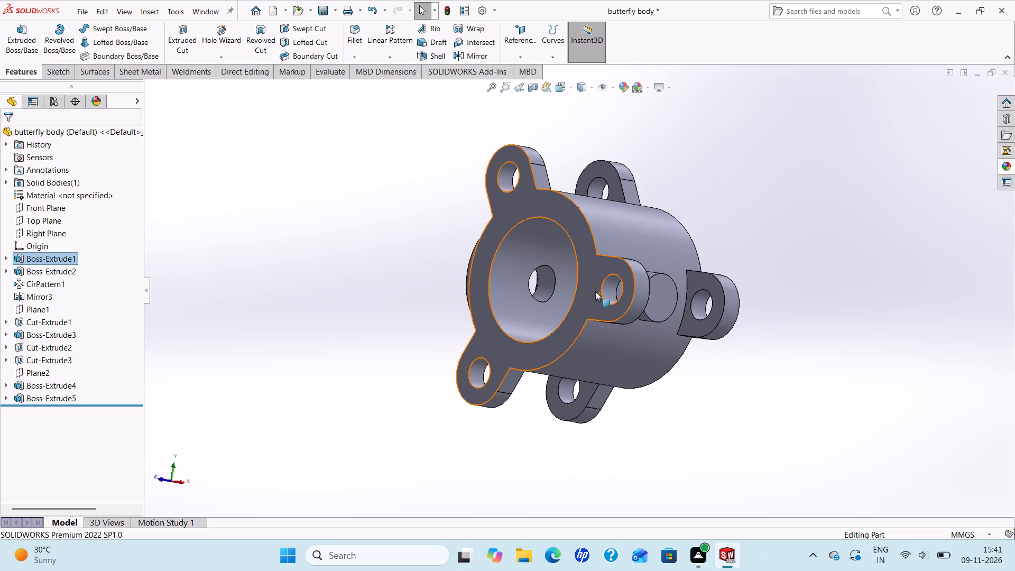
pyautogui.rightClick(43, 271)
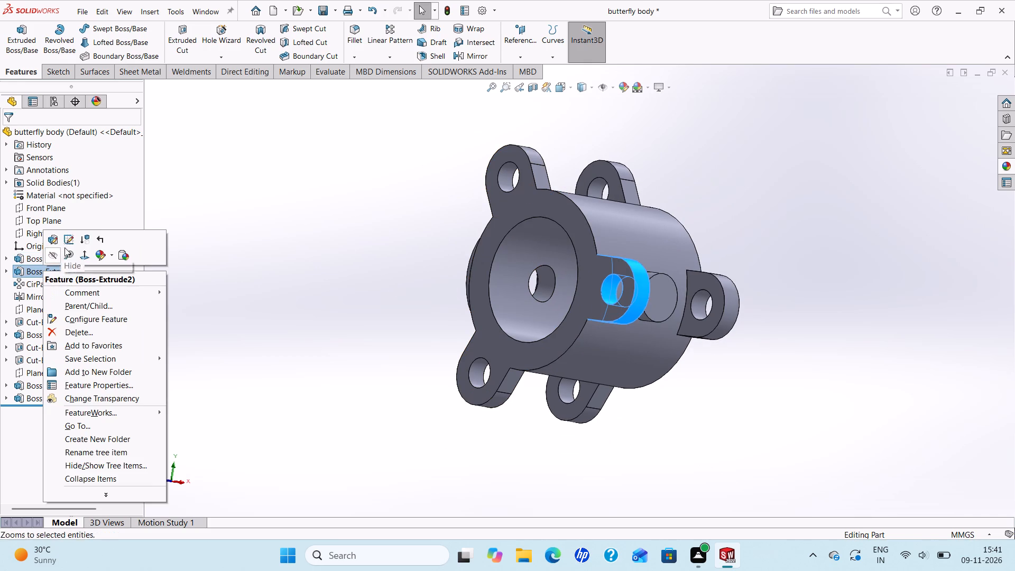
pyautogui.click(69, 244)
pyautogui.scroll(3, 440, 265)
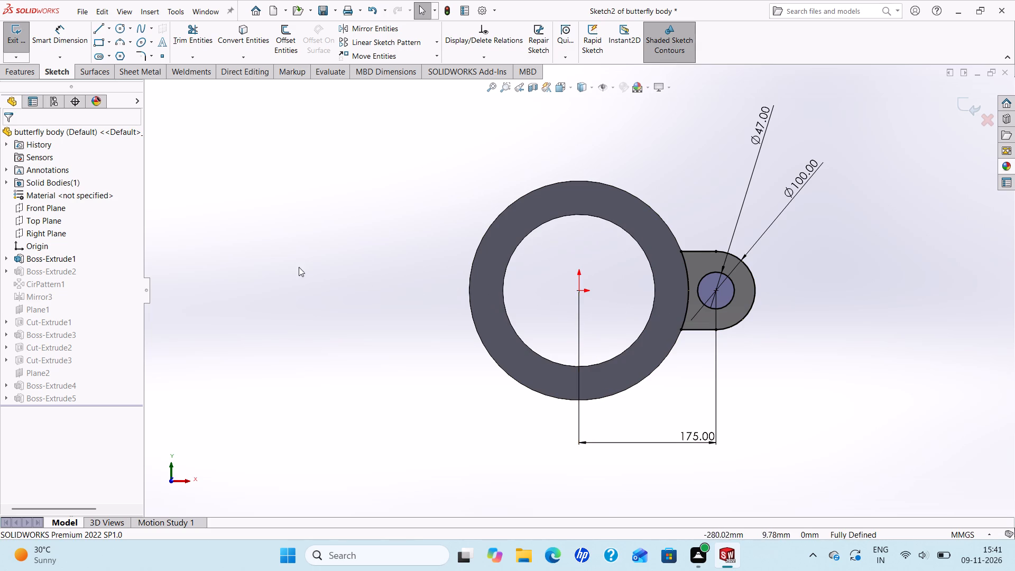
pyautogui.click(7, 34)
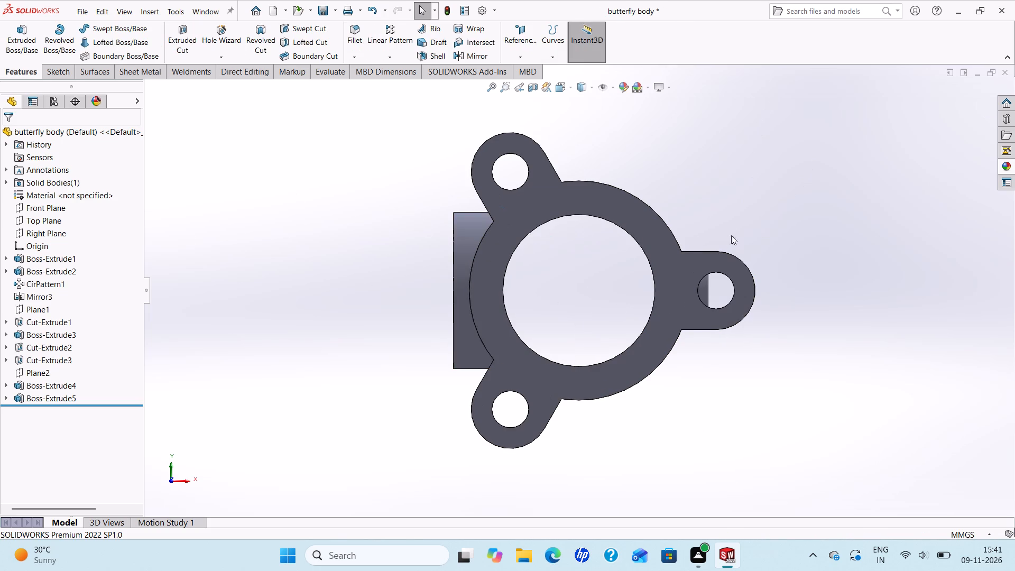
# Save the butterfly body part and close it.
pyautogui.hotkey('ctrl', 's')
pyautogui.click(1006, 73)
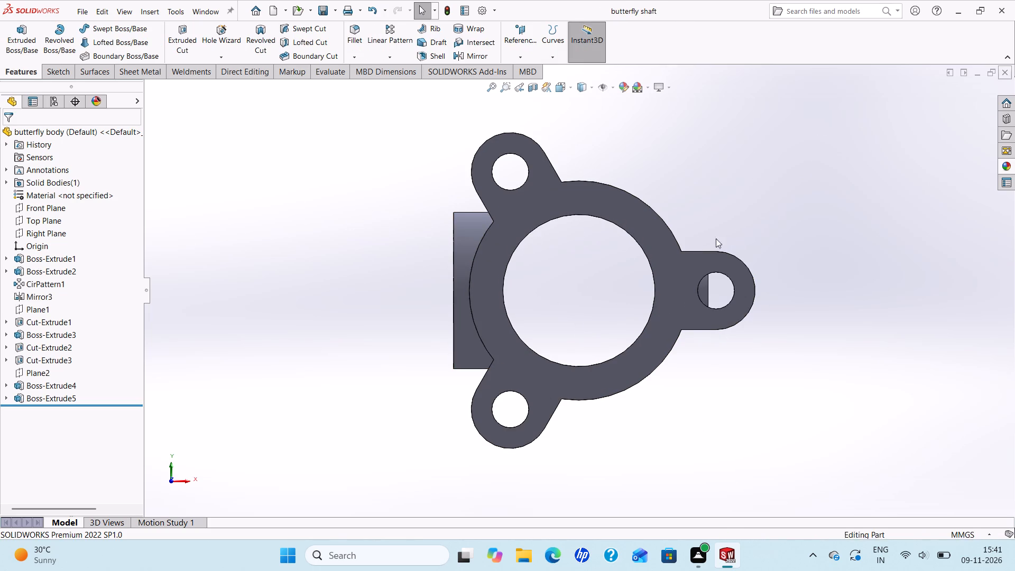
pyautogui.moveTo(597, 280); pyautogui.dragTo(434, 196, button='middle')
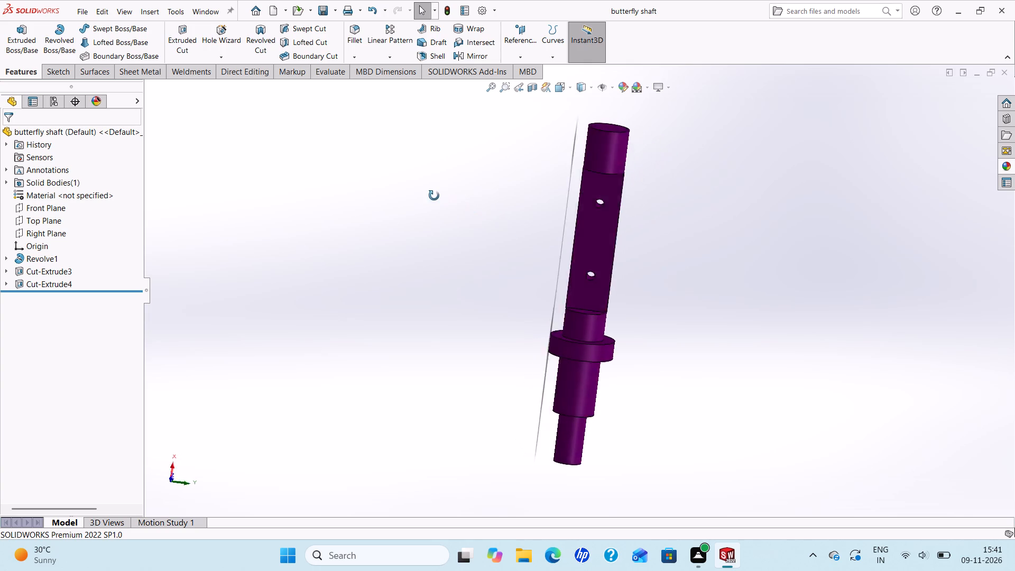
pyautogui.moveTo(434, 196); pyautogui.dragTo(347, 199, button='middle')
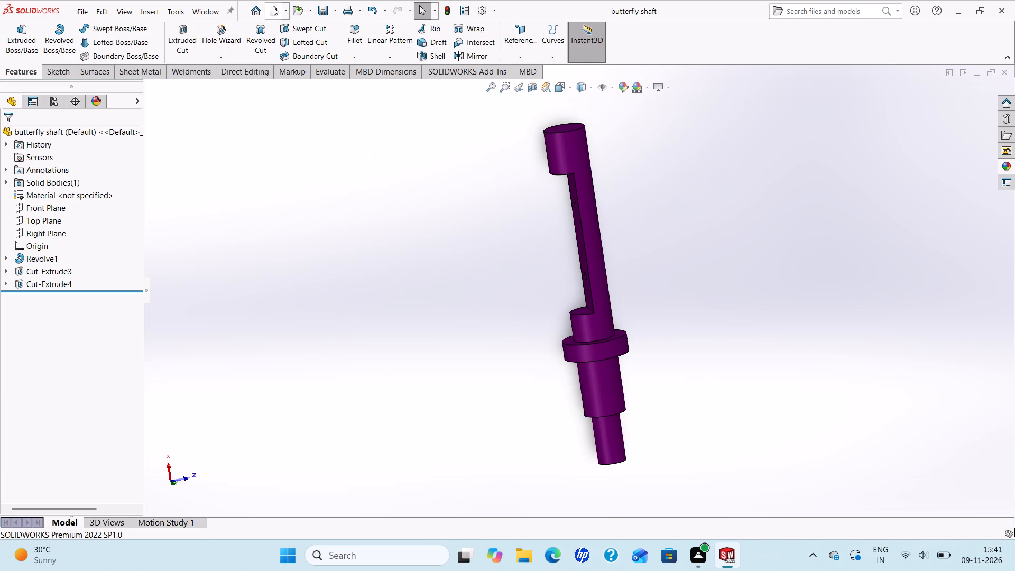
# Create a new part document.
pyautogui.click(273, 8)
pyautogui.click(436, 414)
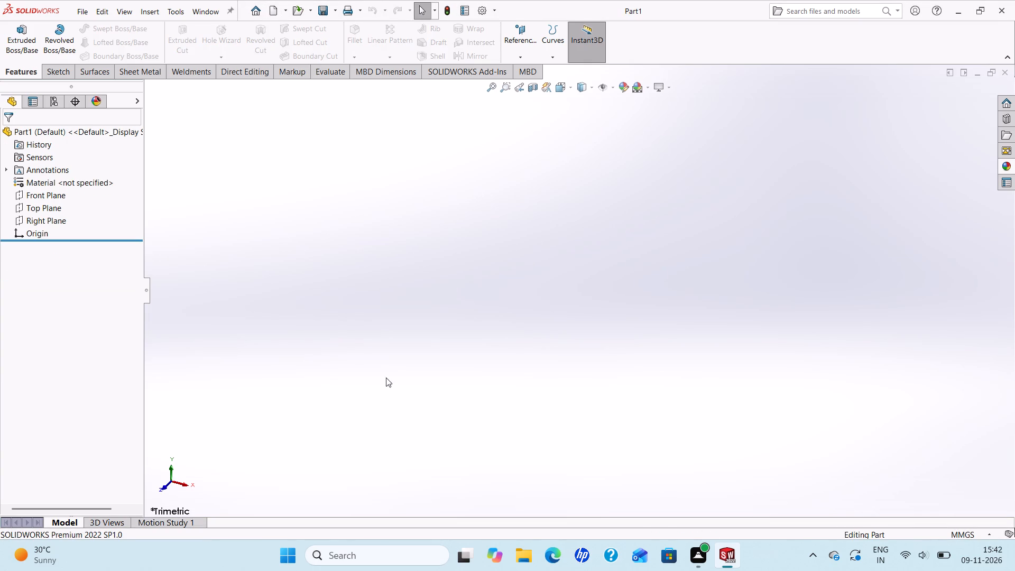
# Sketch two concentric circles centred on the origin of the Front Plane, with radii of about 29 mm and 48 mm.
pyautogui.click(38, 198)
pyautogui.click(43, 186)
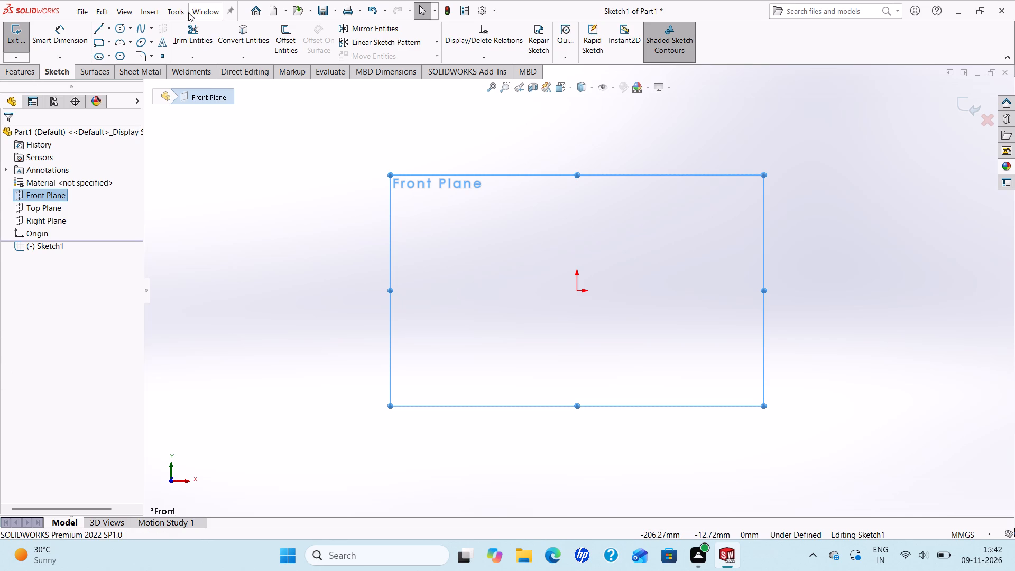
pyautogui.click(119, 27)
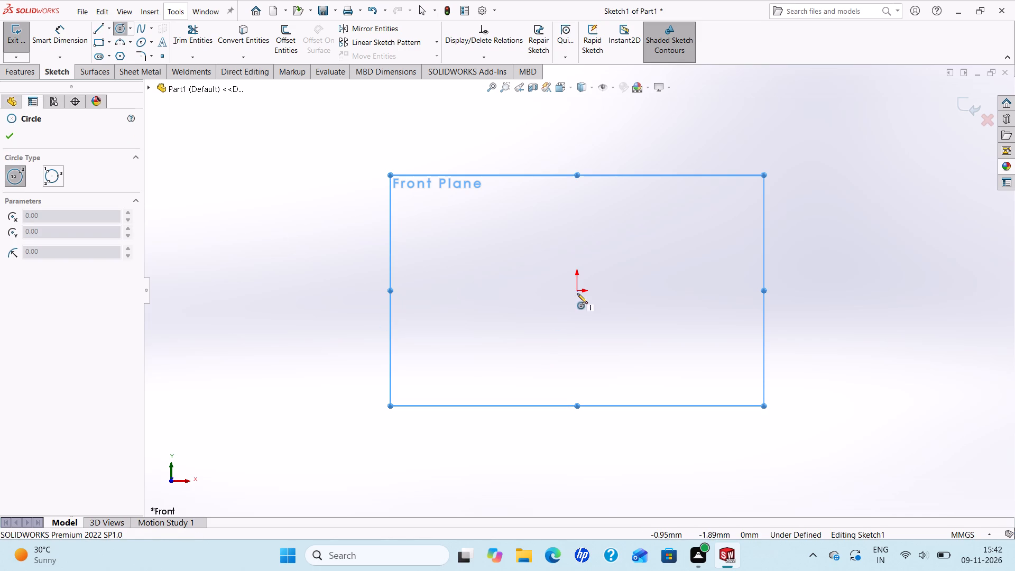
pyautogui.click(577, 292)
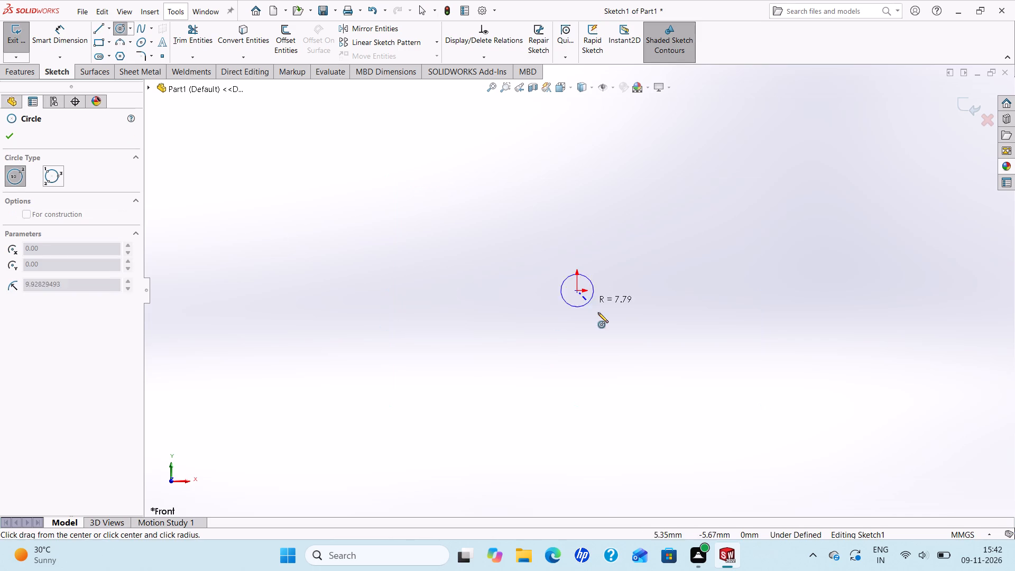
pyautogui.click(617, 337)
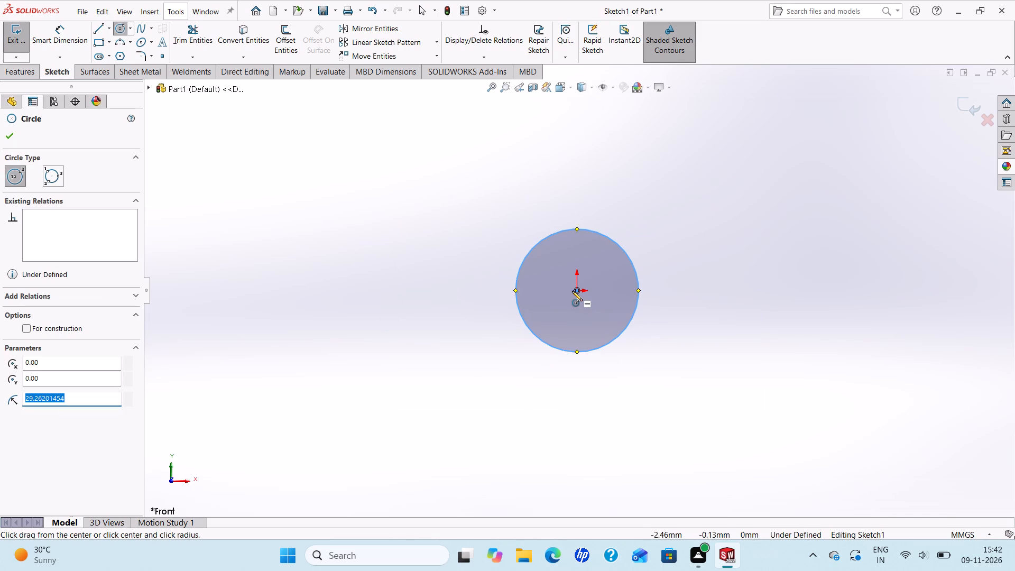
pyautogui.click(577, 292)
pyautogui.click(637, 372)
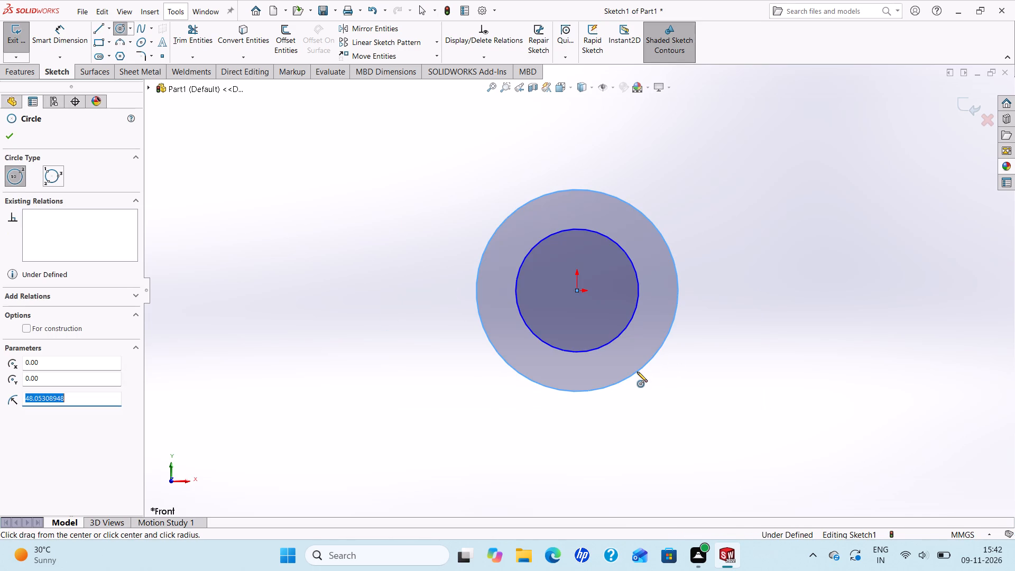
pyautogui.rightClick(637, 372)
pyautogui.click(677, 380)
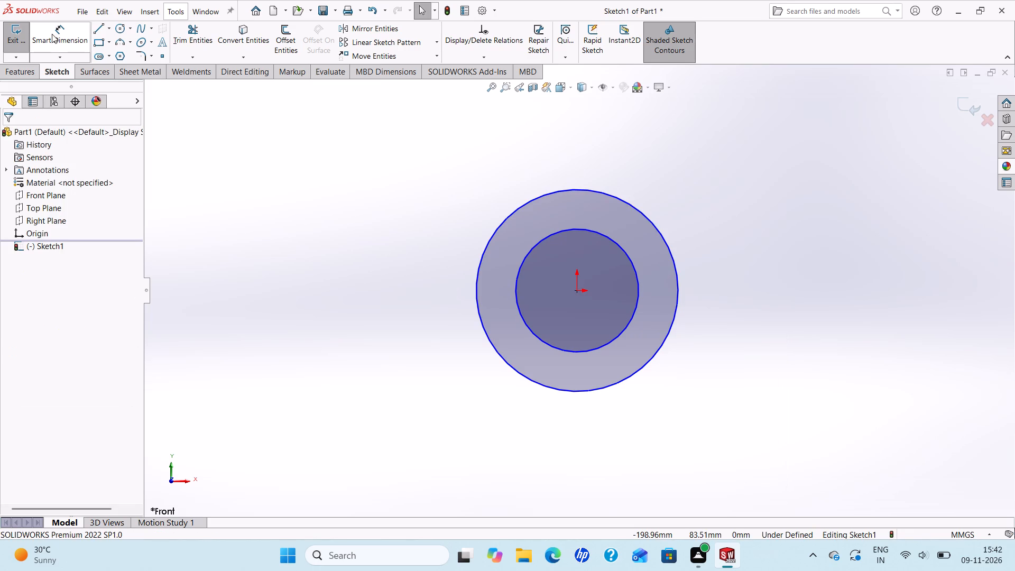
# Dimension the outer circle to a diameter of 280 mm and the inner circle to a diameter of 194 mm.
pyautogui.click(52, 35)
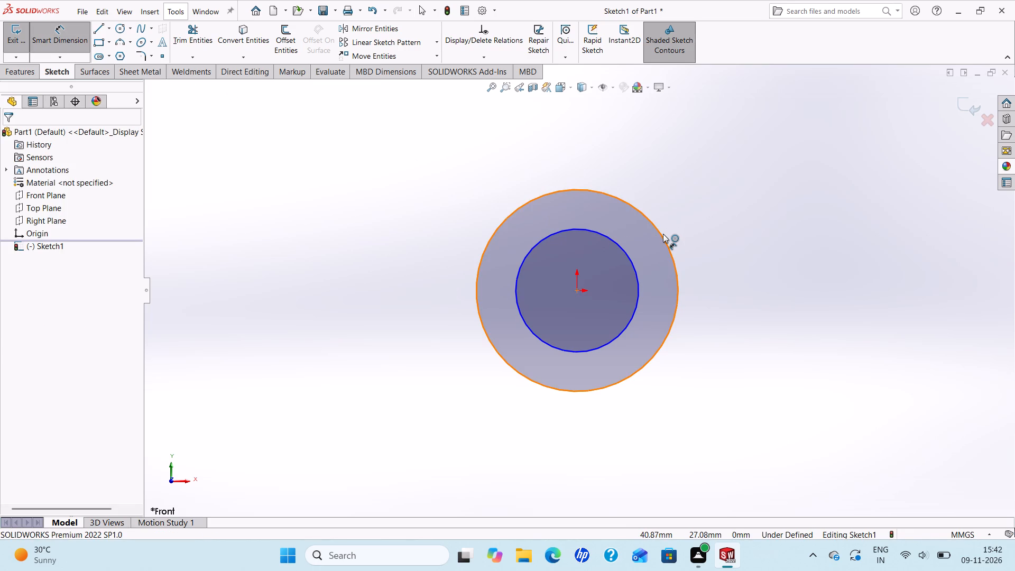
pyautogui.click(663, 234)
pyautogui.click(724, 163)
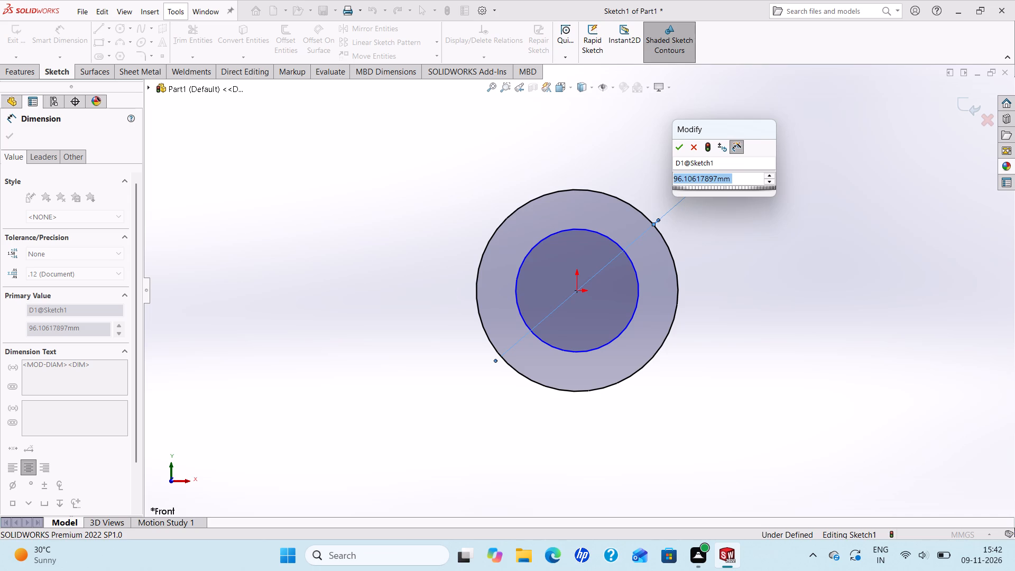
pyautogui.write('280')
pyautogui.press('Return')
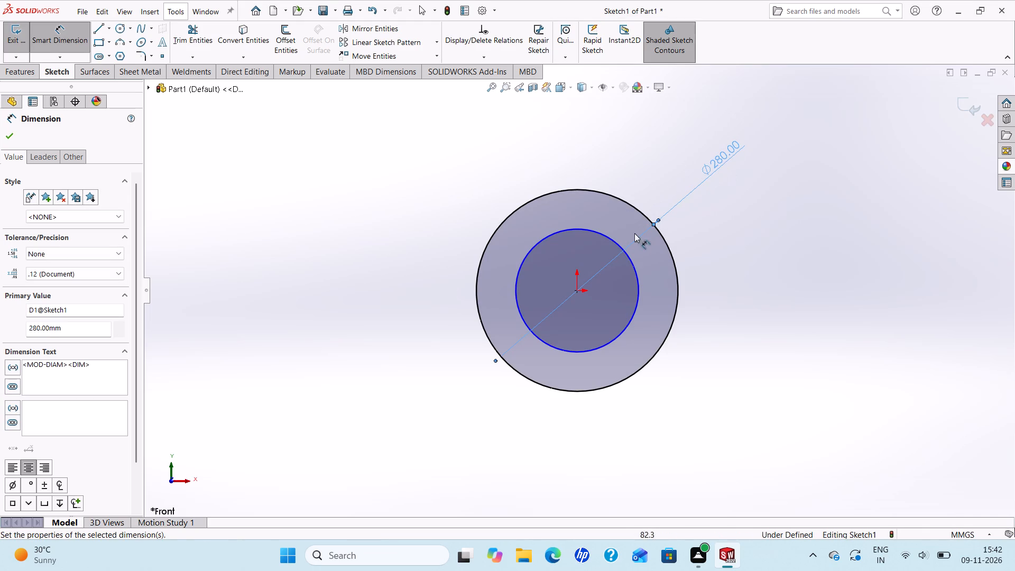
pyautogui.click(617, 240)
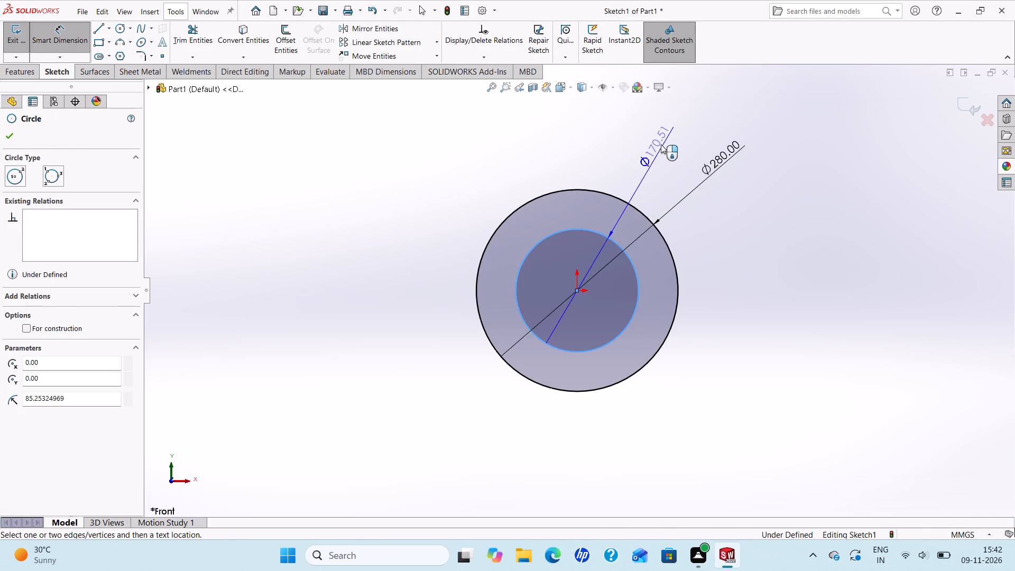
pyautogui.click(665, 143)
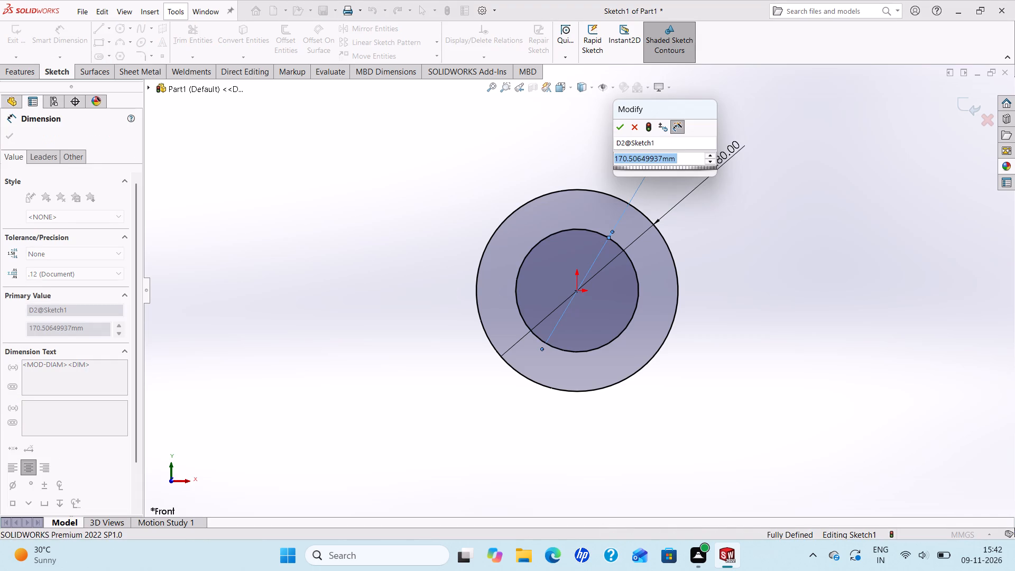
pyautogui.write('194')
pyautogui.press('Return')
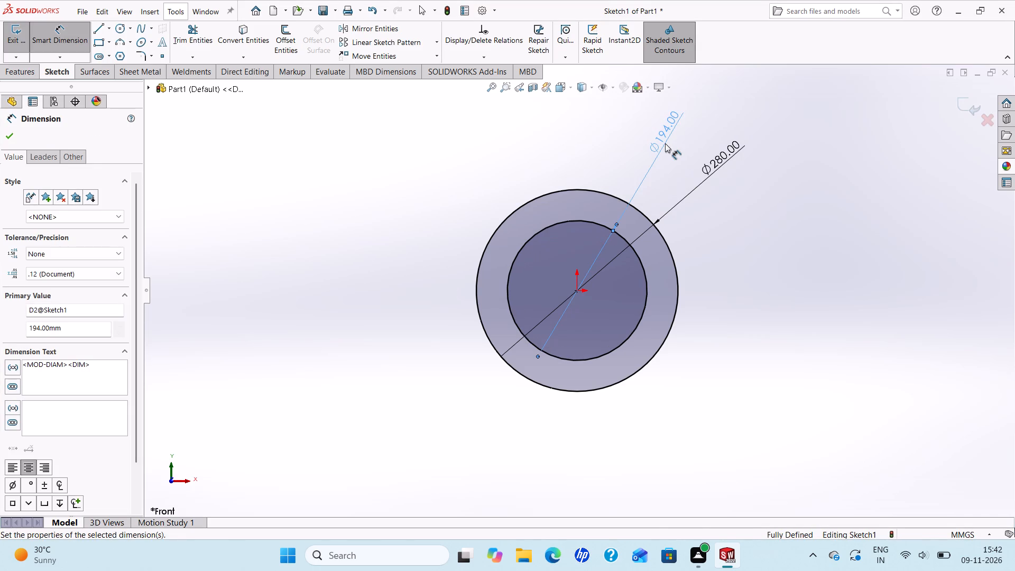
pyautogui.click(10, 134)
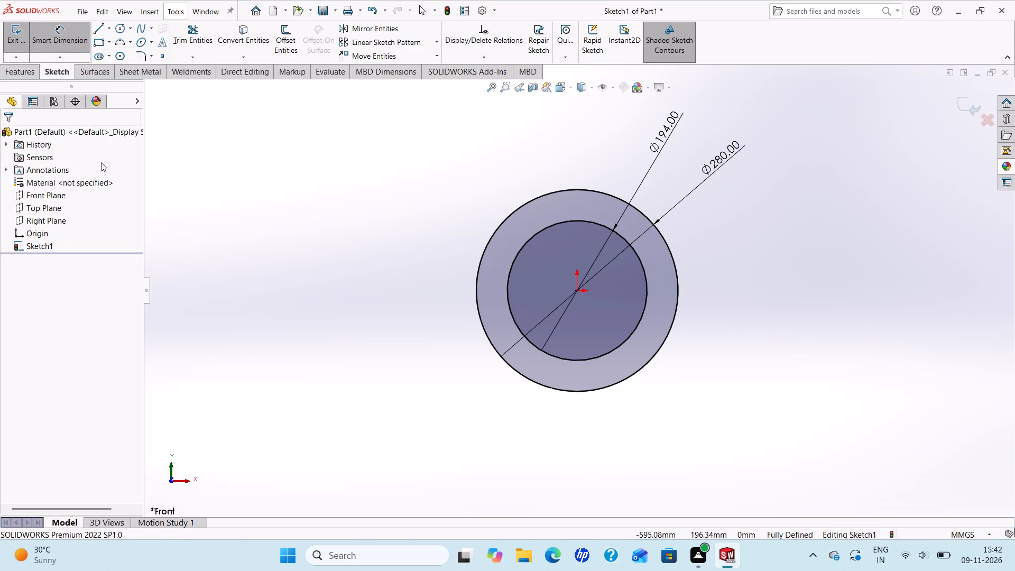
# Extrude the ring sketch 225 mm using the Mid Plane end condition.
pyautogui.click(14, 71)
pyautogui.click(20, 36)
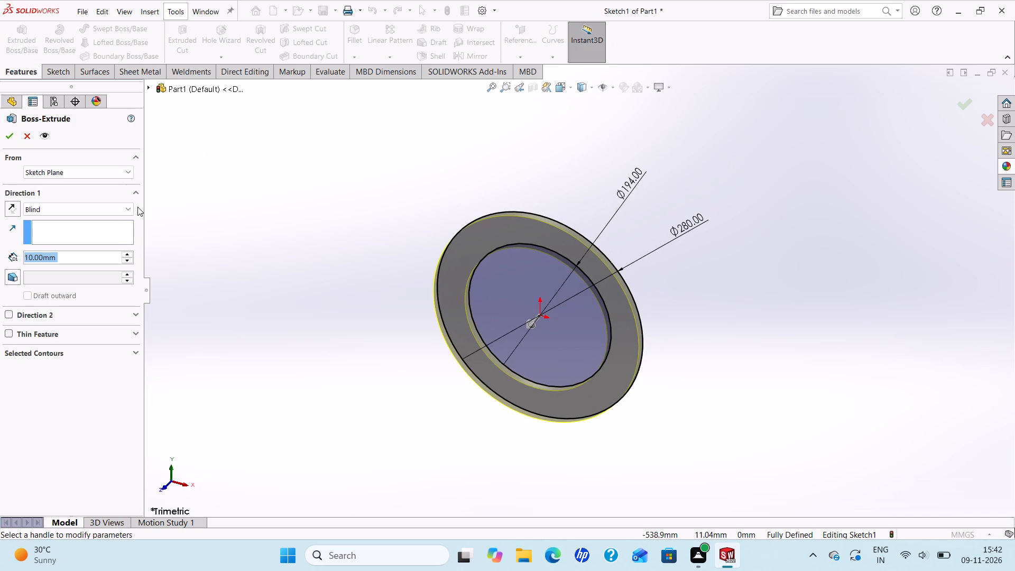
pyautogui.click(130, 206)
pyautogui.click(43, 264)
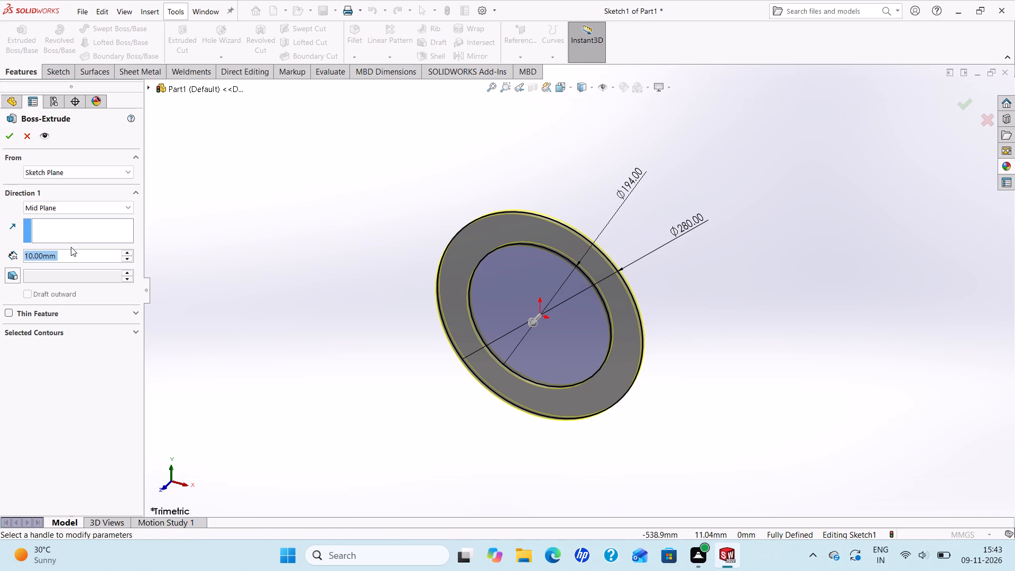
pyautogui.write('225')
pyautogui.press('Return')
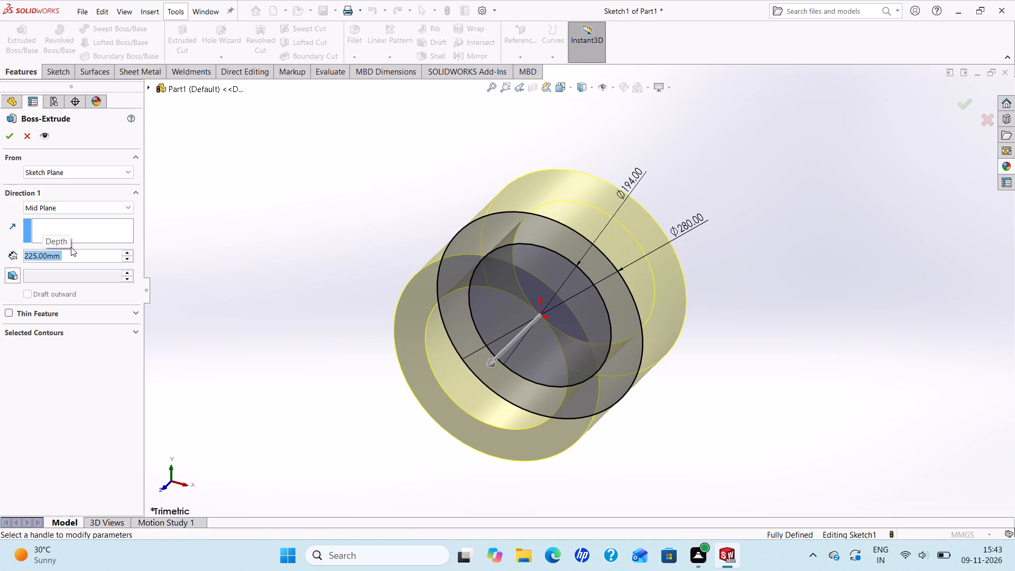
pyautogui.click(10, 137)
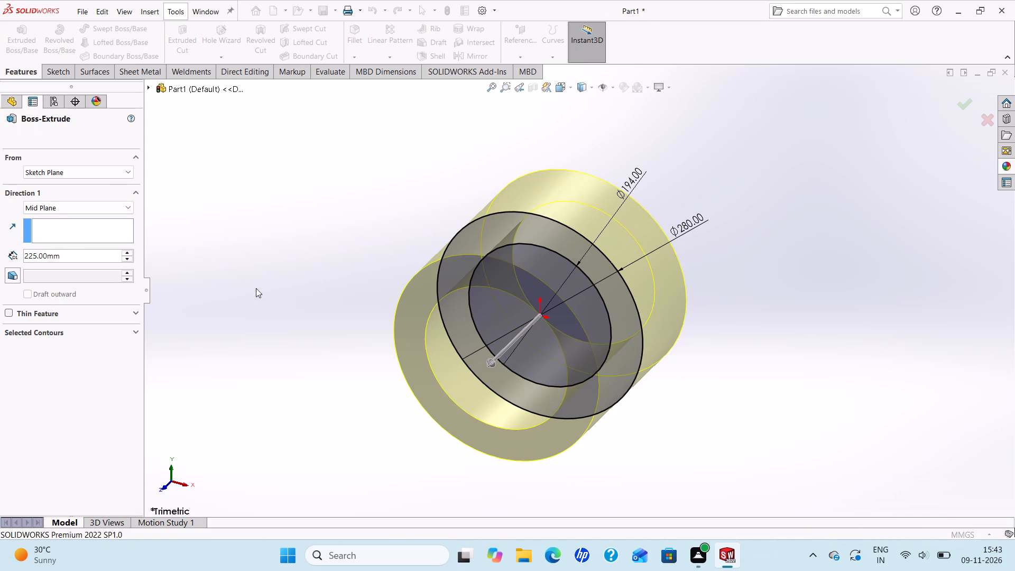
pyautogui.press('Escape')
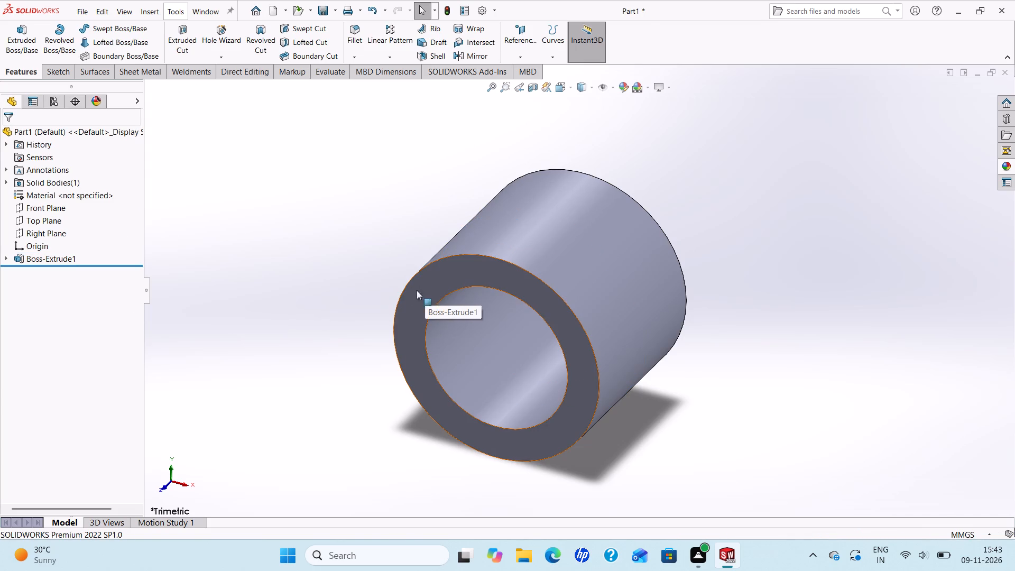
# Sketch two concentric circles on the Front Plane, radii about 21 mm and 32 mm, centred level with the origin about 166 mm to its right.
pyautogui.click(39, 206)
pyautogui.click(47, 192)
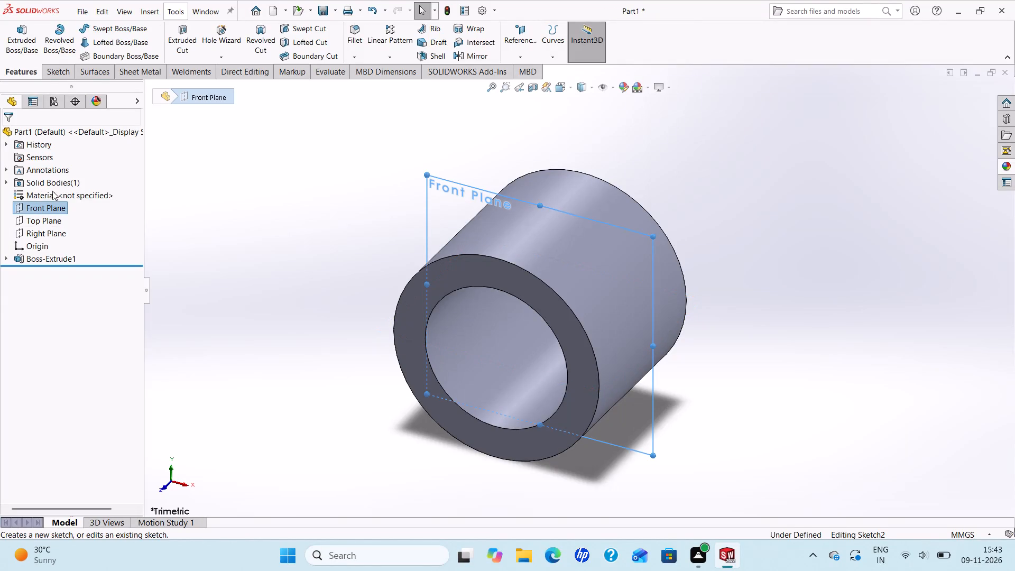
pyautogui.scroll(3, 372, 260)
pyautogui.scroll(-1, 703, 247)
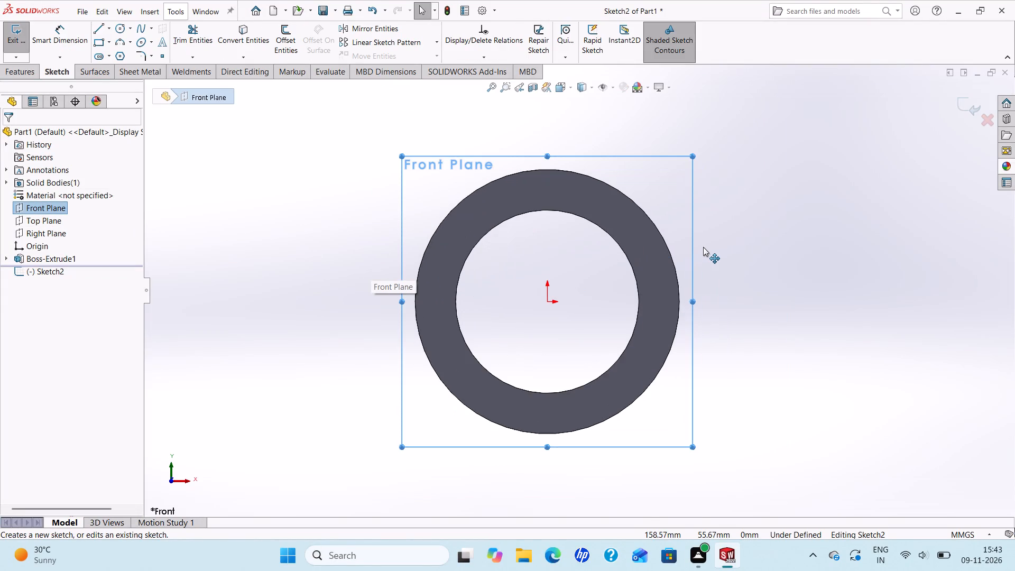
pyautogui.scroll(1, 703, 247)
pyautogui.scroll(-1, 699, 250)
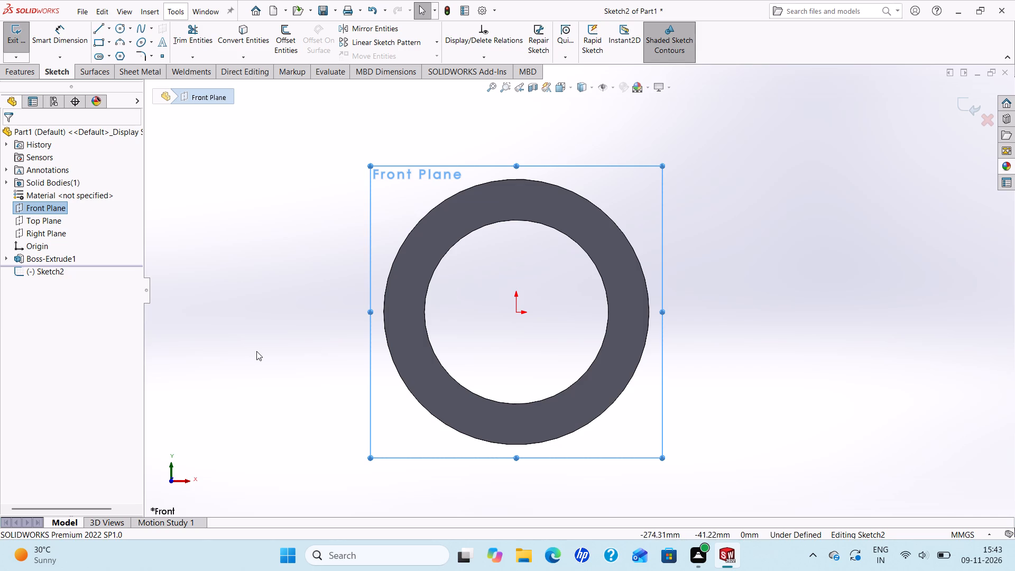
pyautogui.click(116, 31)
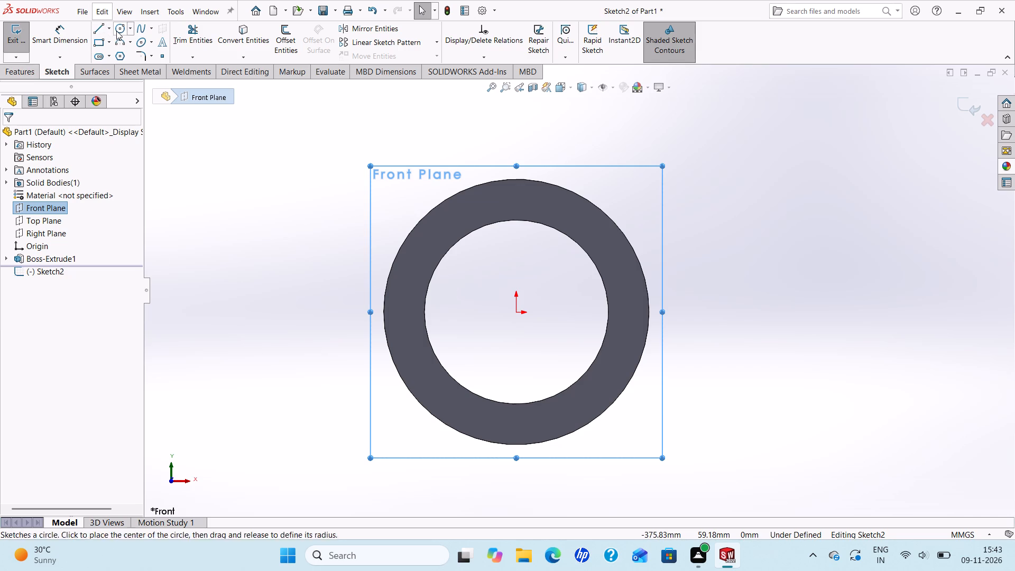
pyautogui.click(673, 312)
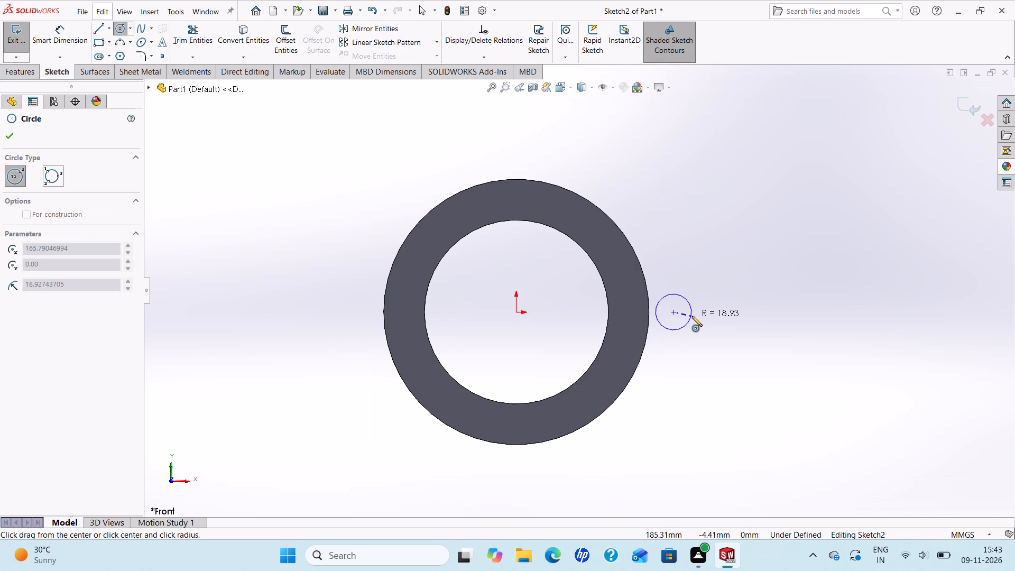
pyautogui.click(693, 316)
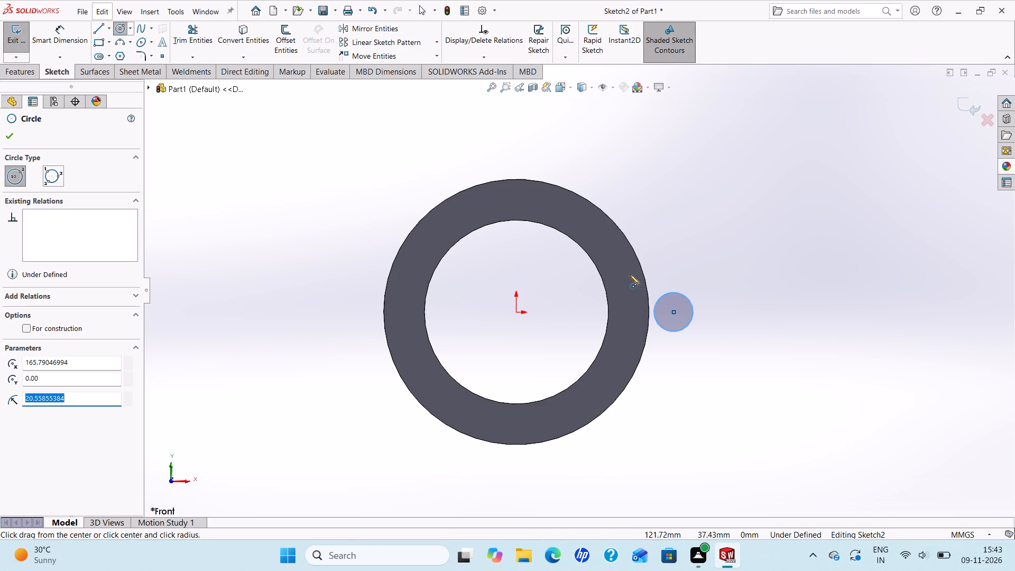
pyautogui.click(673, 312)
pyautogui.click(689, 338)
pyautogui.rightClick(689, 338)
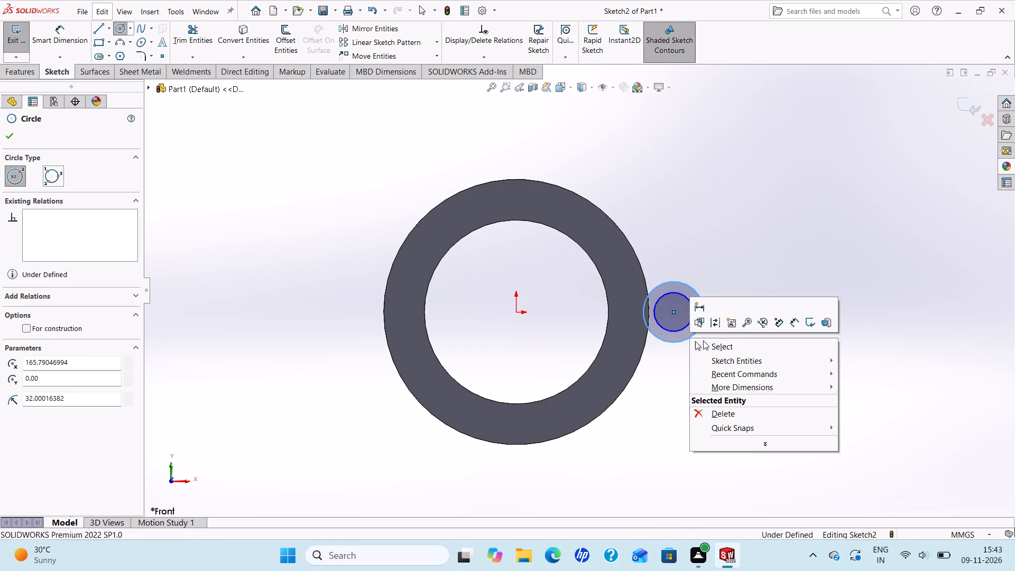
pyautogui.click(712, 348)
# Dimension the small inner circle to a diameter of 47 mm and its concentric outer circle to 100 mm.
pyautogui.click(57, 27)
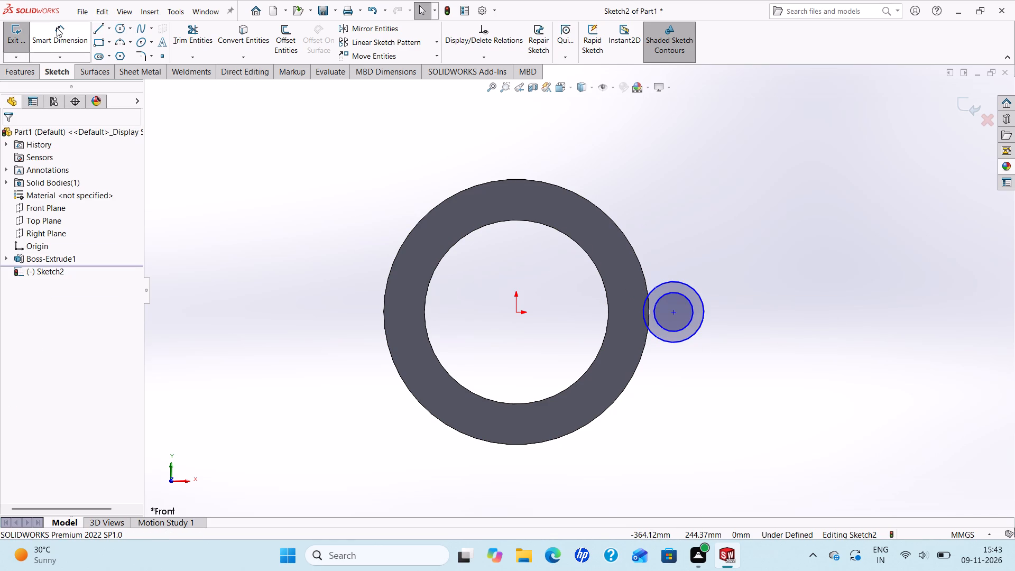
pyautogui.click(686, 300)
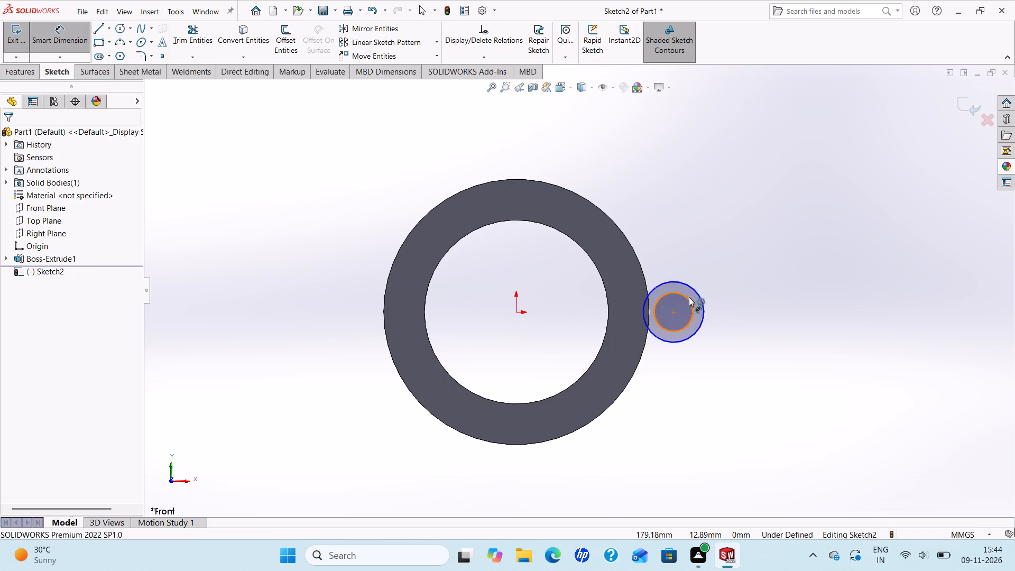
pyautogui.click(752, 216)
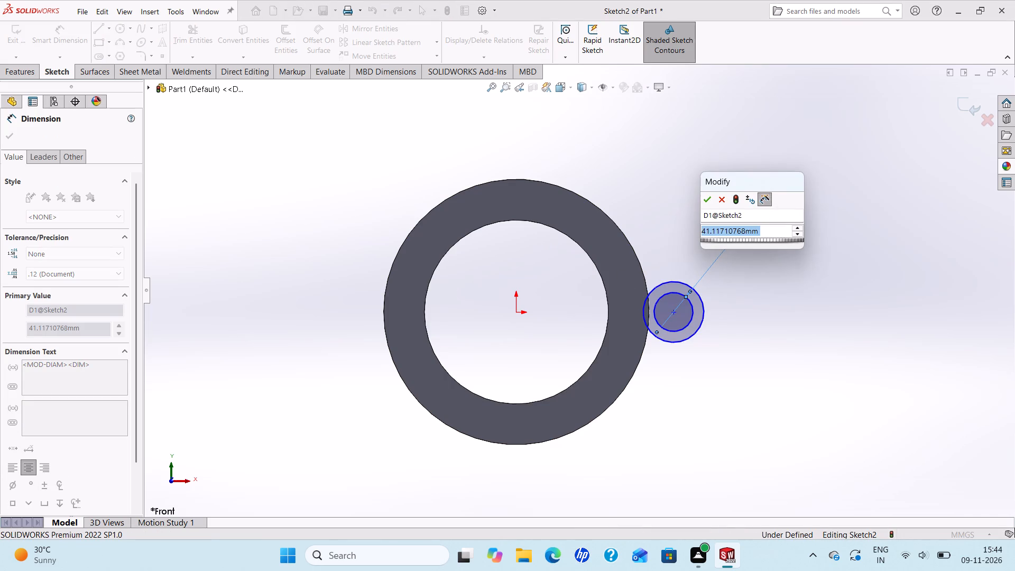
pyautogui.write('47')
pyautogui.press('Return')
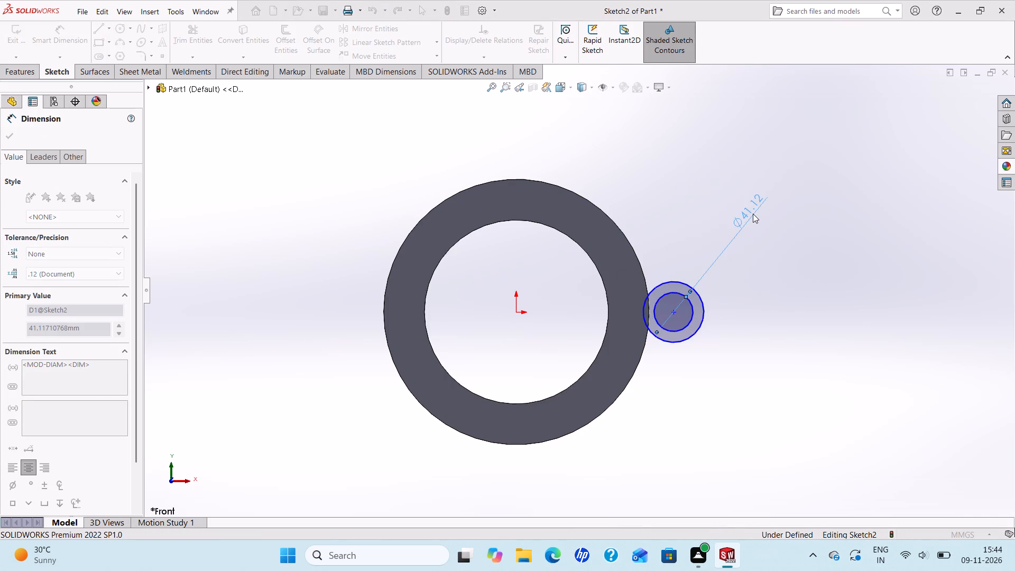
pyautogui.click(686, 287)
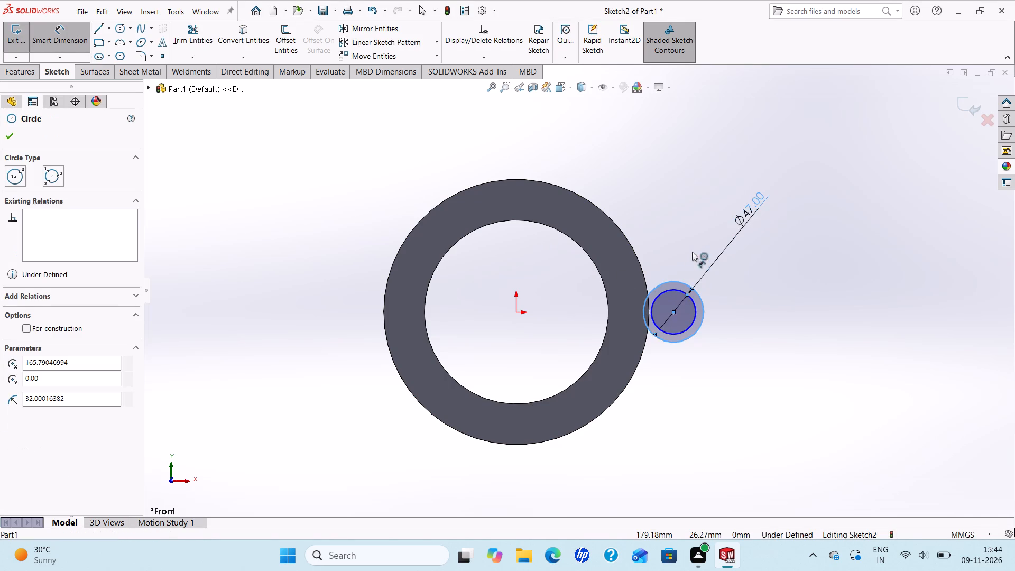
pyautogui.click(736, 182)
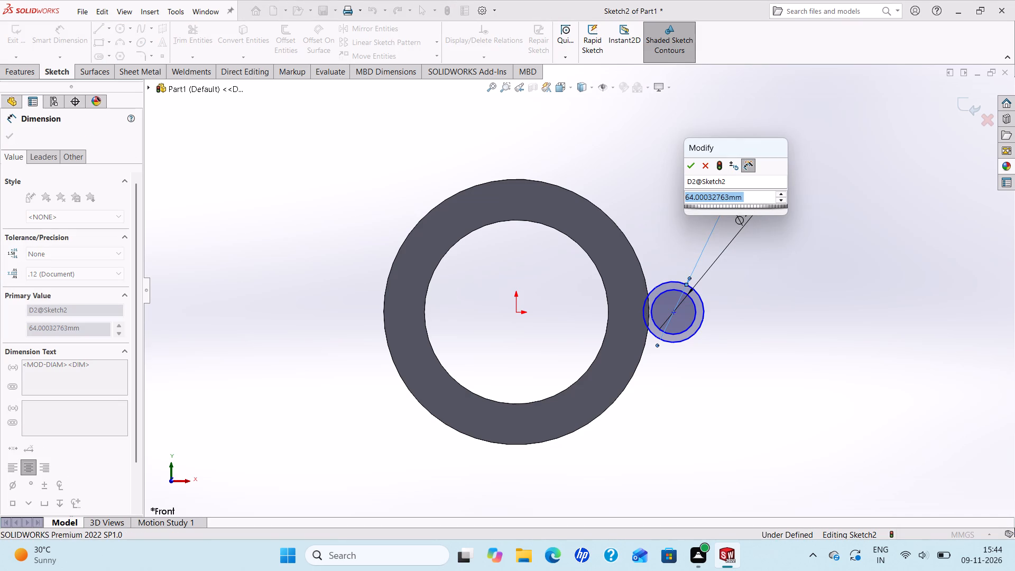
pyautogui.write('100')
pyautogui.press('Return')
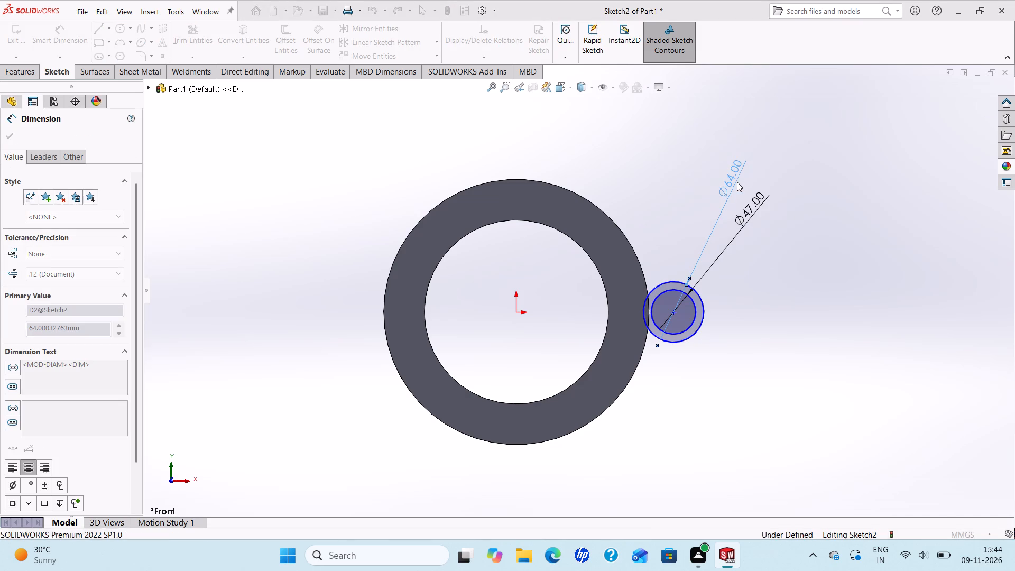
# Dimension the horizontal distance from the origin to the centre of the small circles as 175 mm.
pyautogui.click(518, 312)
pyautogui.click(676, 312)
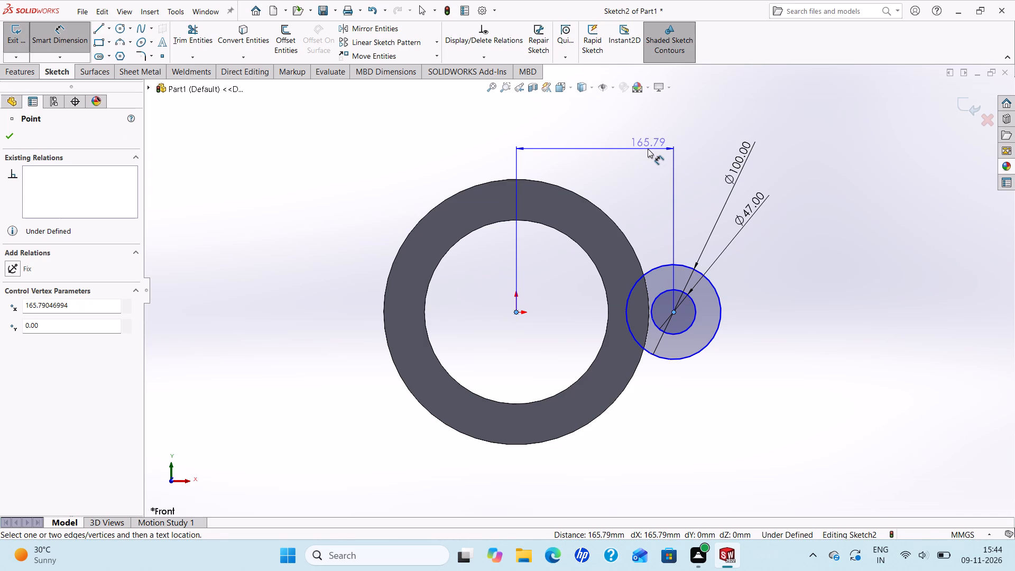
pyautogui.click(648, 149)
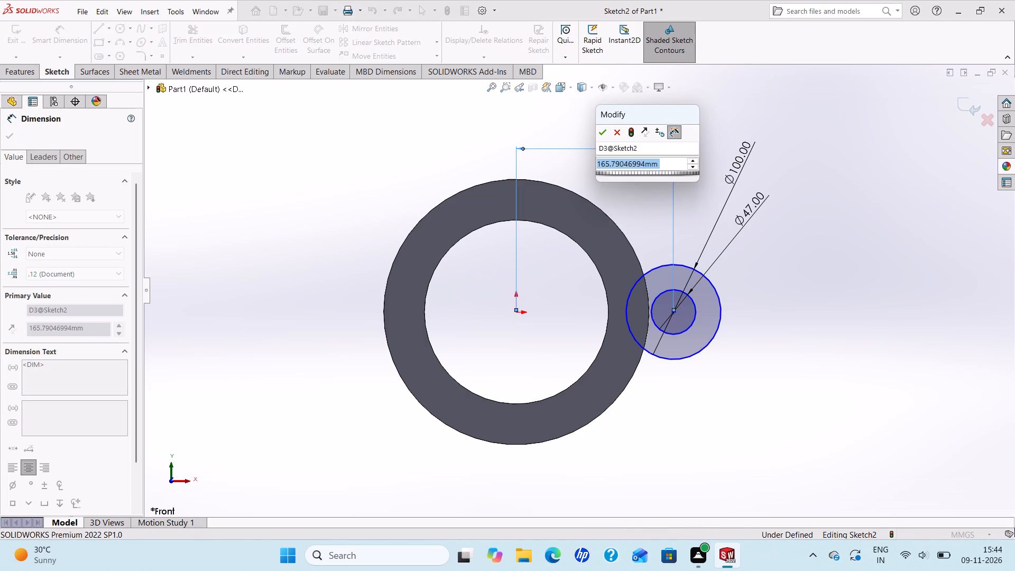
pyautogui.write('175')
pyautogui.press('Return')
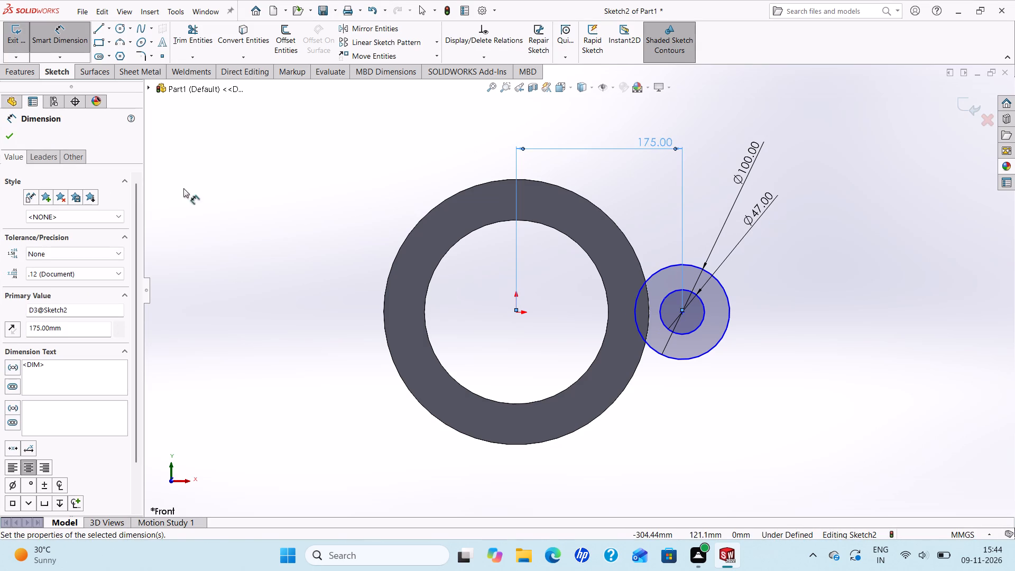
pyautogui.click(8, 135)
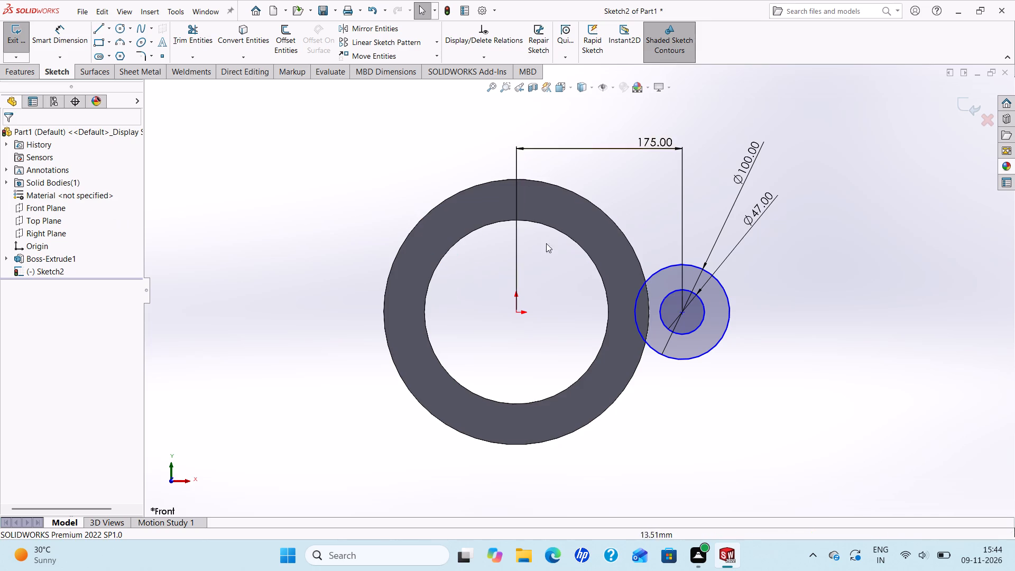
# Convert the ring's outer circular edge into the current sketch.
pyautogui.scroll(1, 627, 257)
pyautogui.scroll(-1, 628, 258)
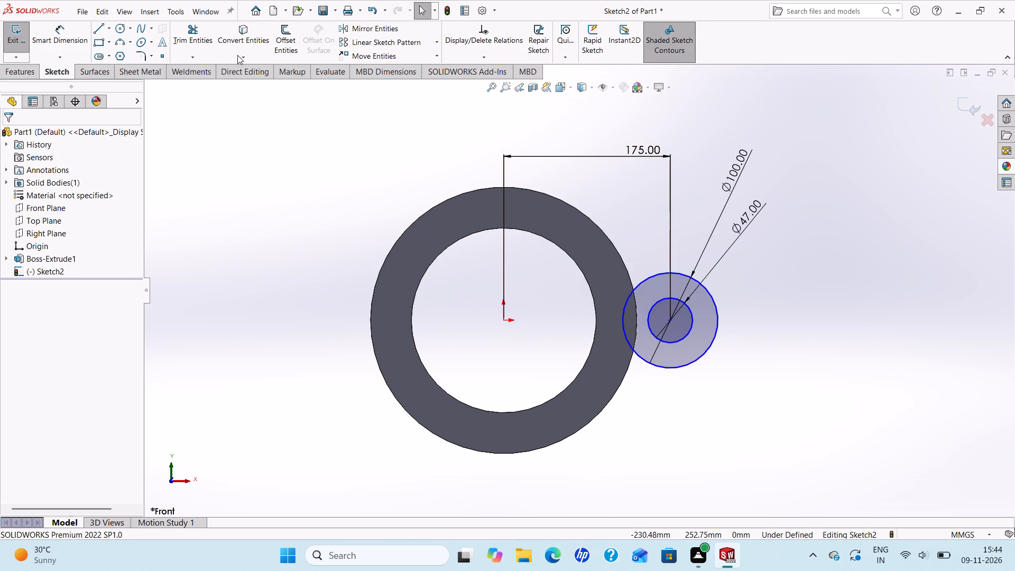
pyautogui.click(234, 40)
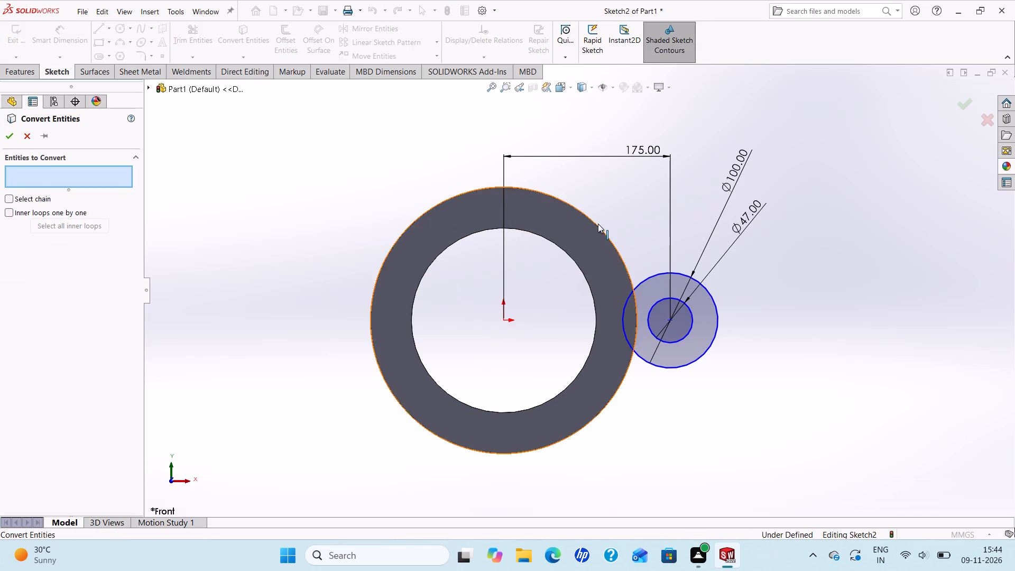
pyautogui.click(598, 226)
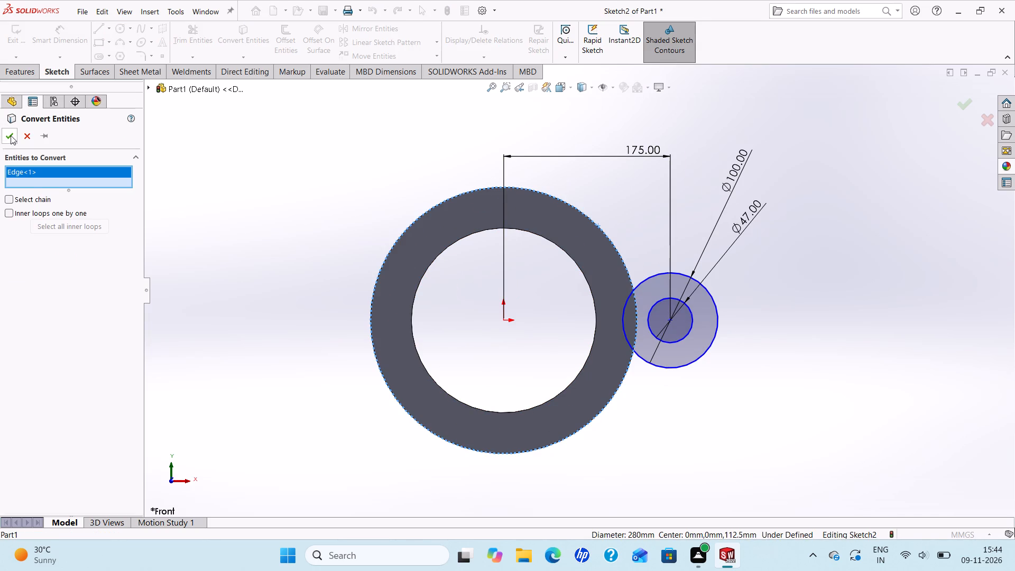
pyautogui.click(11, 135)
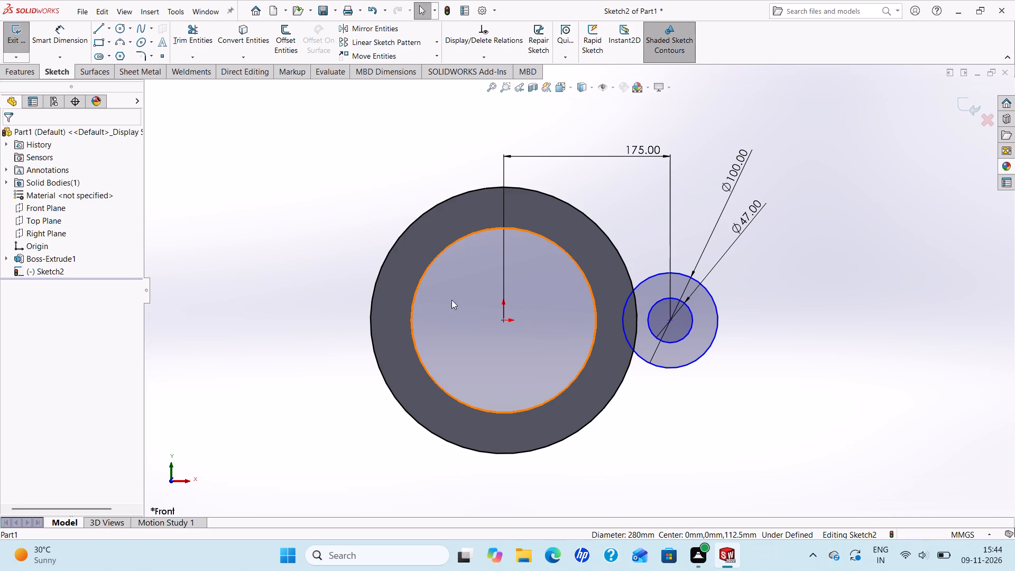
# Sketch horizontal lines from the 100 mm circle's top and bottom points into the ring, about 50 mm and 60 mm long.
pyautogui.click(99, 29)
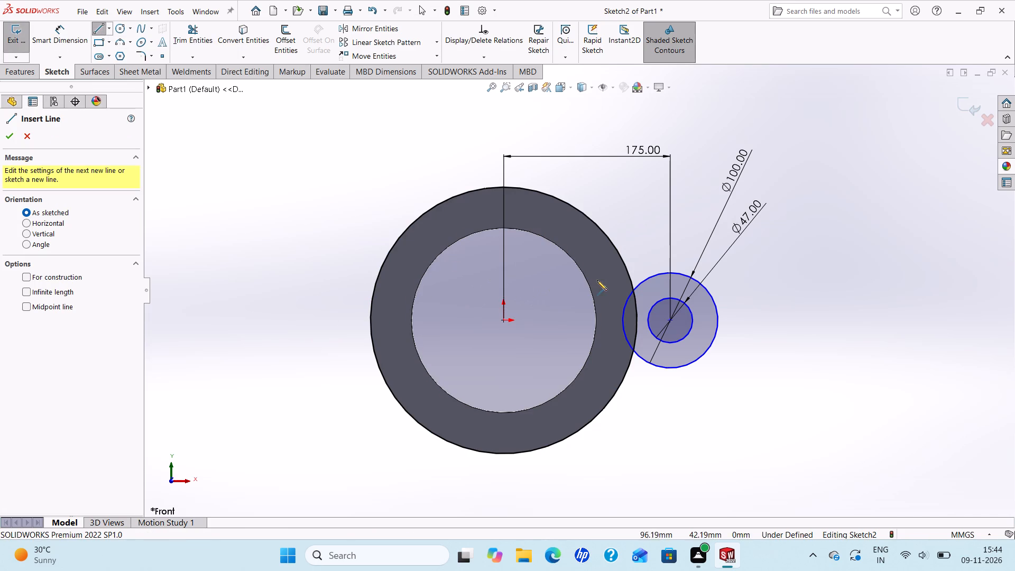
pyautogui.scroll(-2, 599, 281)
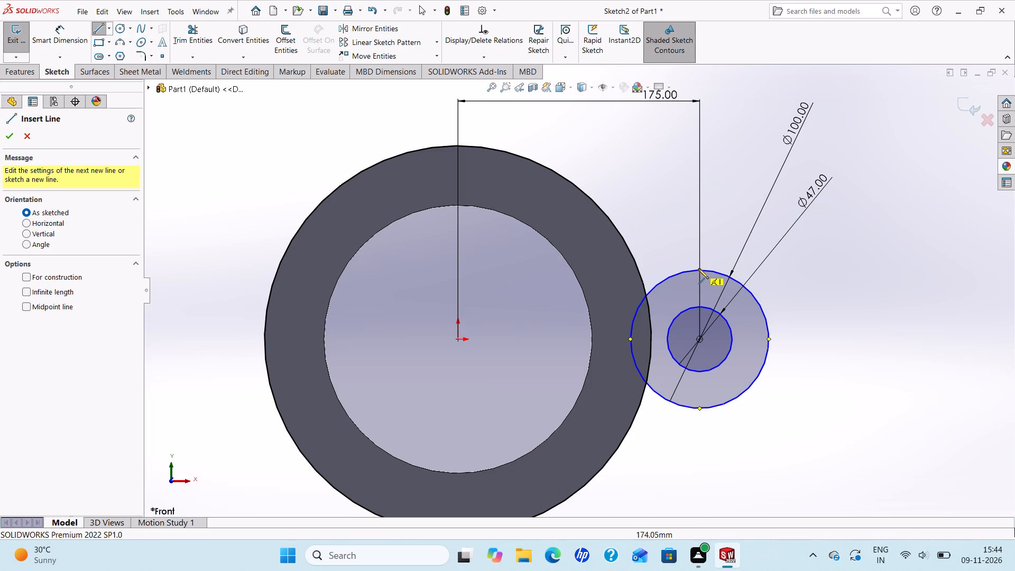
pyautogui.click(698, 269)
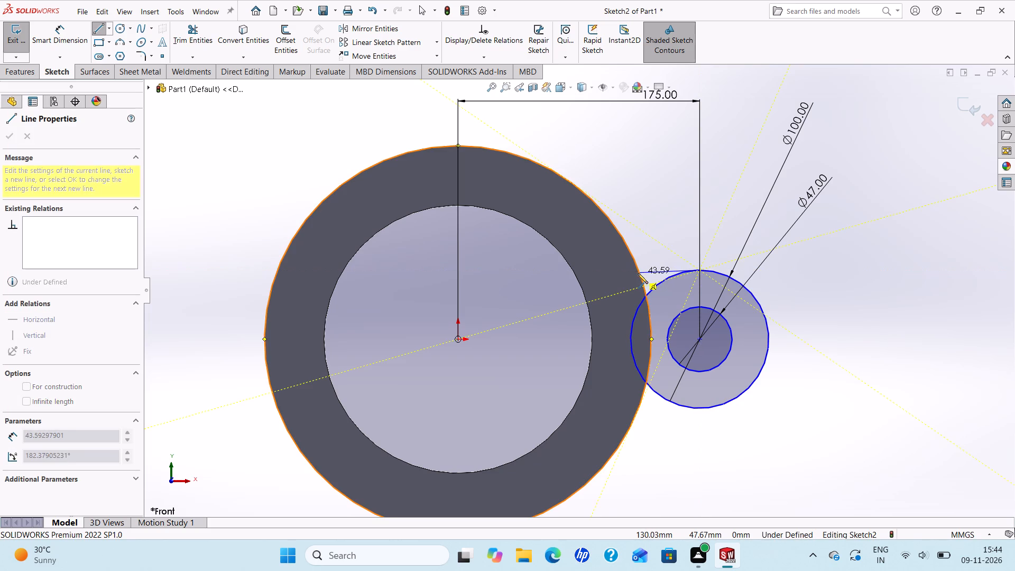
pyautogui.click(632, 273)
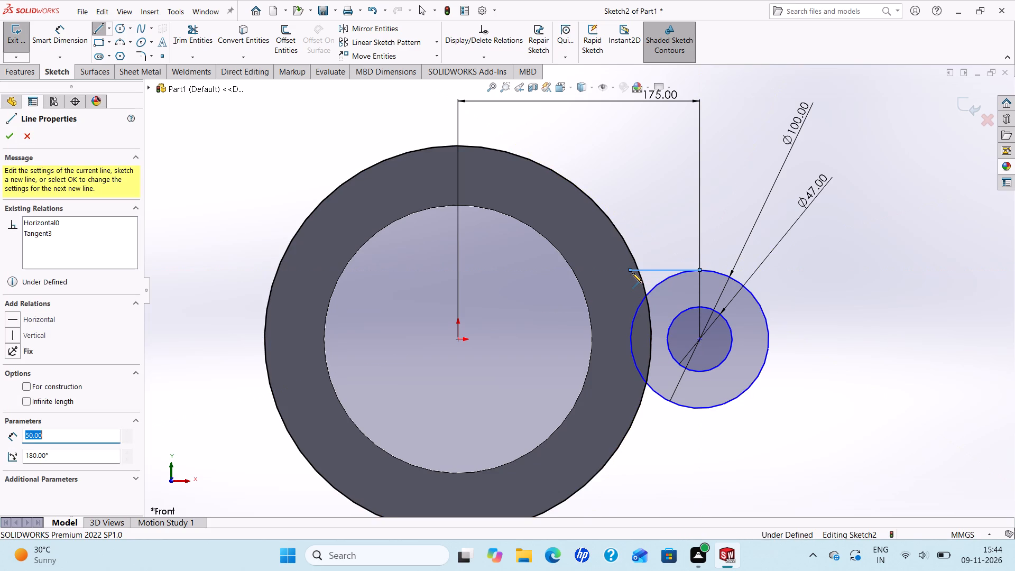
pyautogui.rightClick(632, 273)
pyautogui.click(641, 283)
pyautogui.scroll(2, 679, 290)
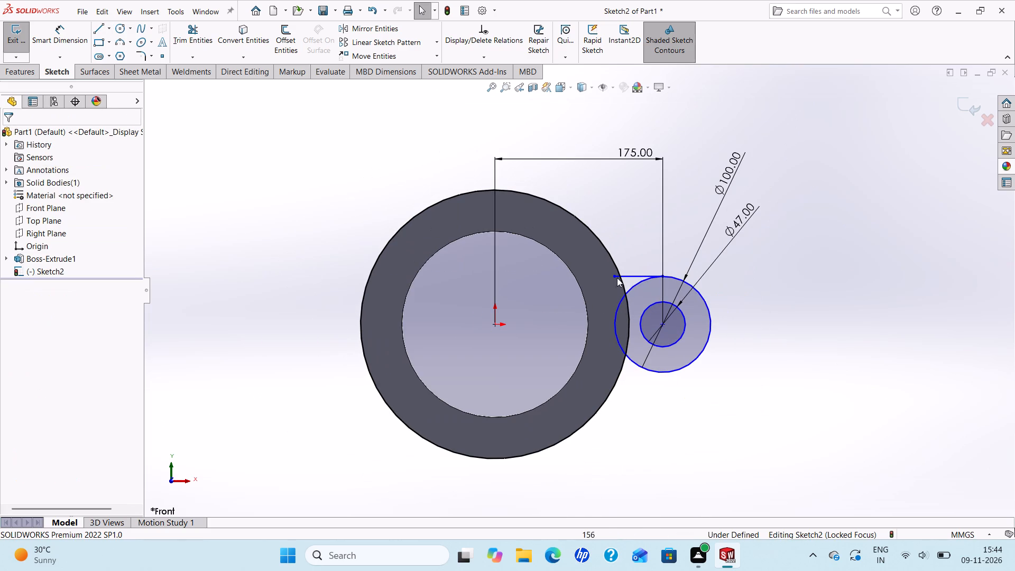
pyautogui.click(94, 31)
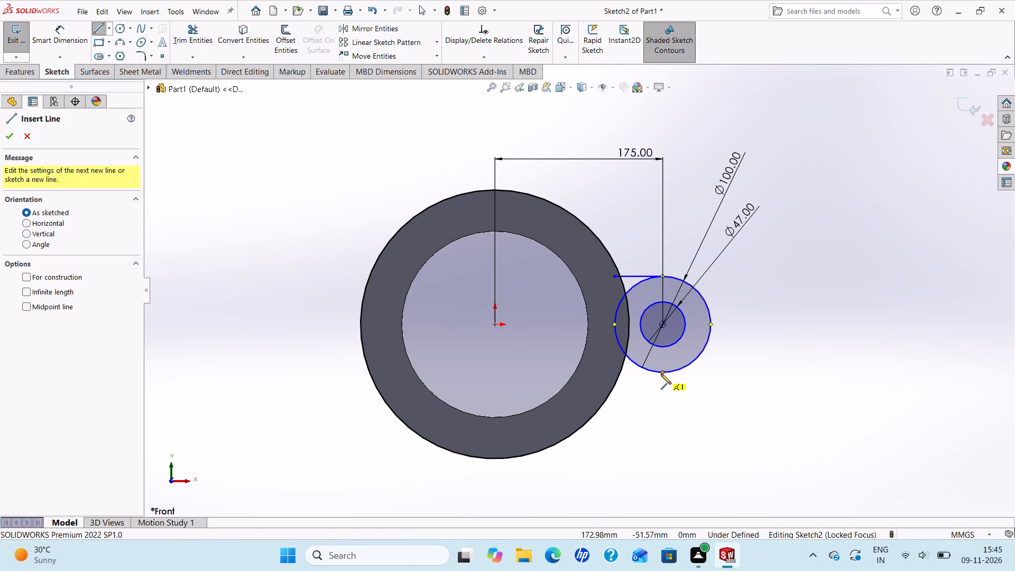
pyautogui.click(661, 373)
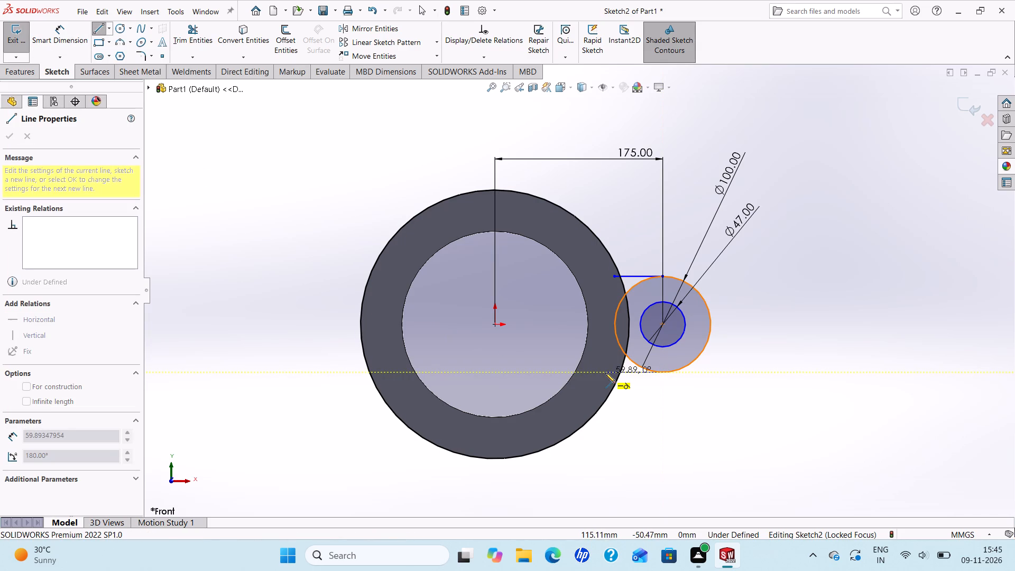
pyautogui.click(605, 373)
pyautogui.rightClick(605, 373)
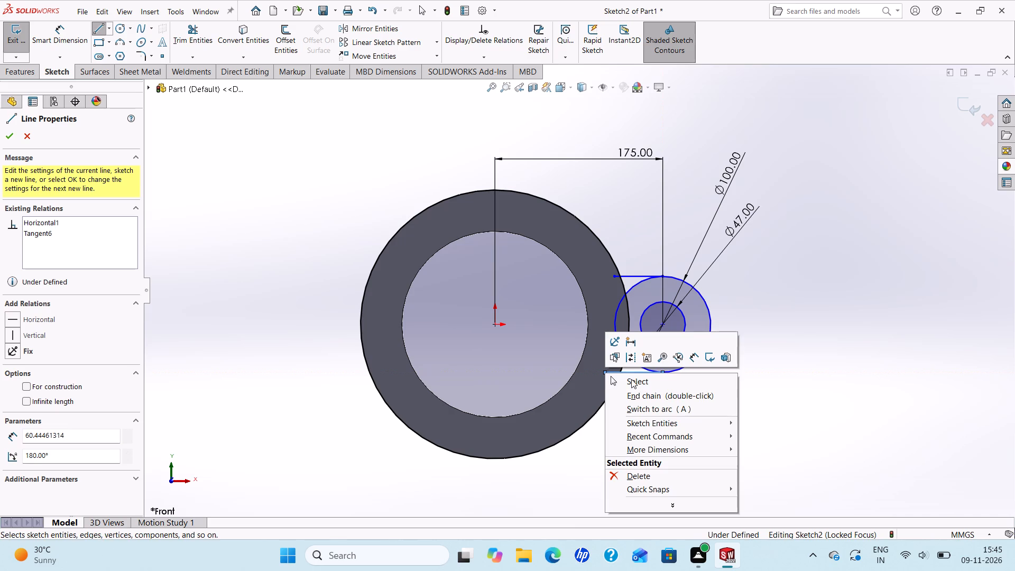
pyautogui.click(631, 380)
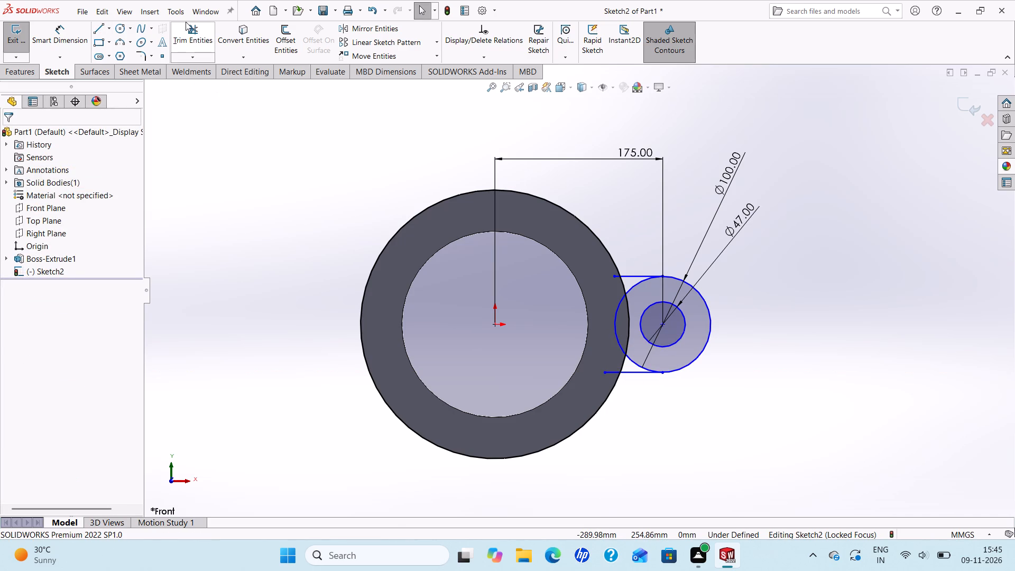
# Trim both tangent lines back to the ring's edge and remove the ring-facing half of the 100 mm circle.
pyautogui.click(186, 22)
pyautogui.scroll(-4, 624, 290)
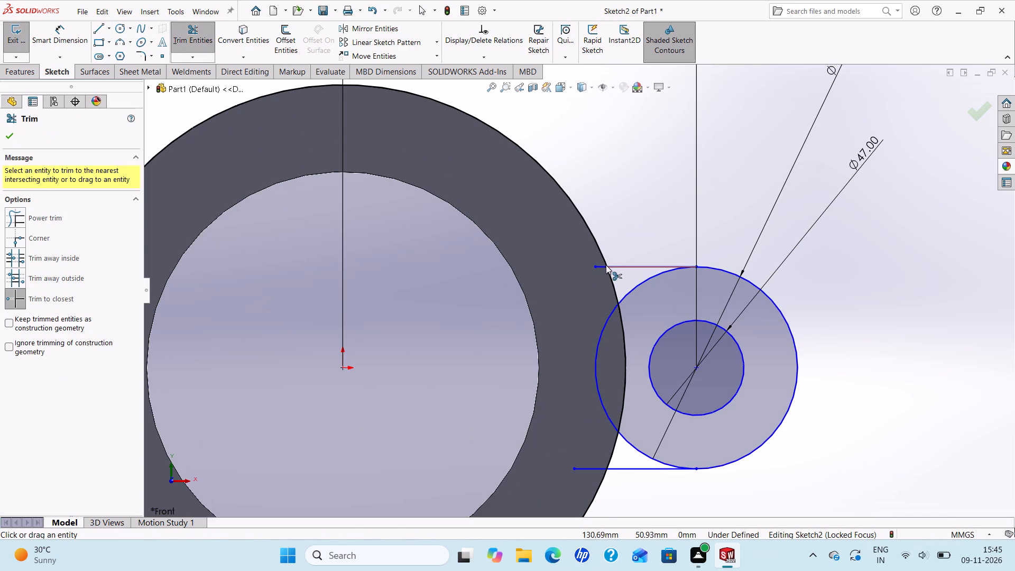
pyautogui.click(599, 269)
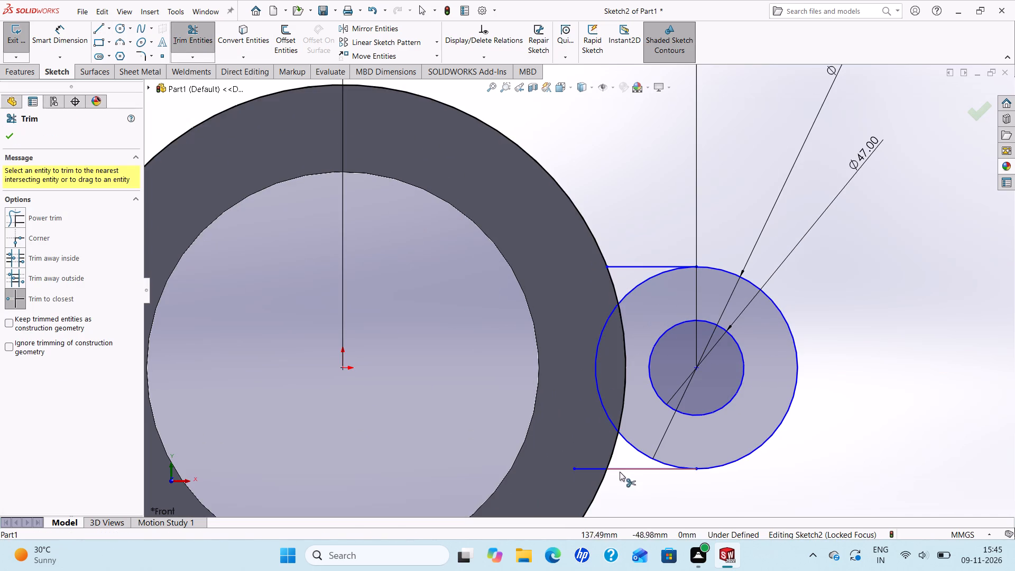
pyautogui.click(593, 472)
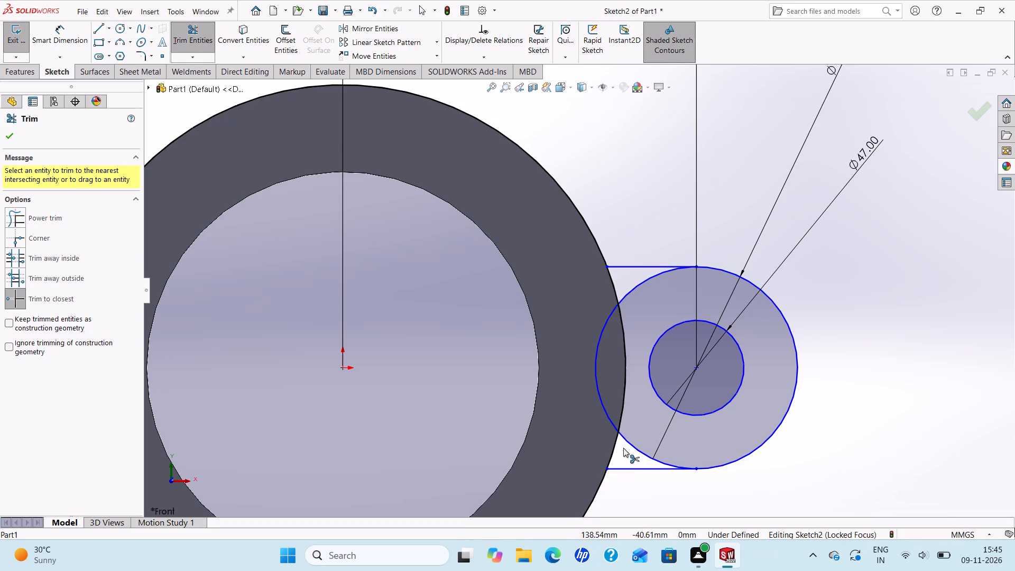
pyautogui.click(597, 383)
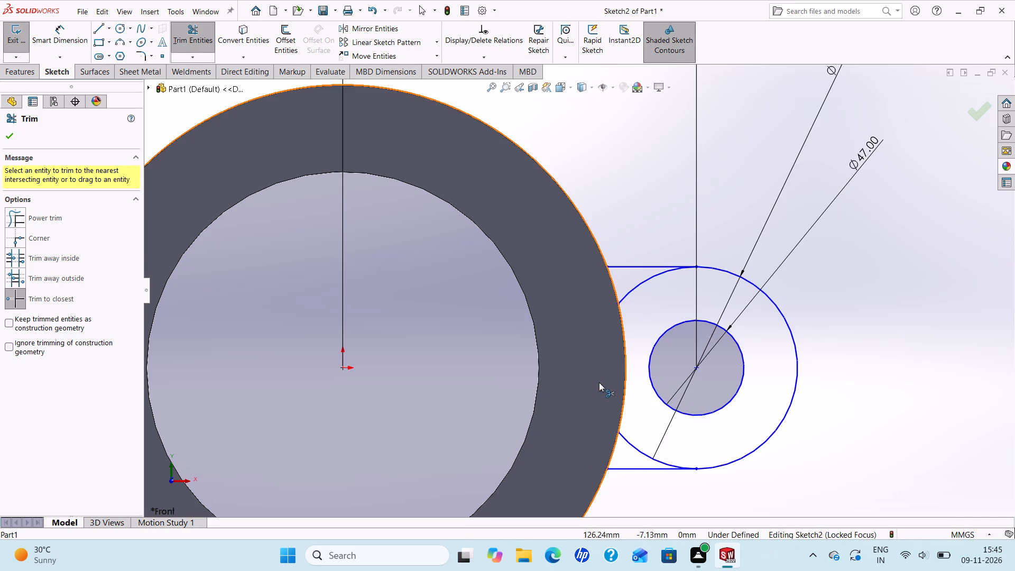
pyautogui.scroll(4, 599, 382)
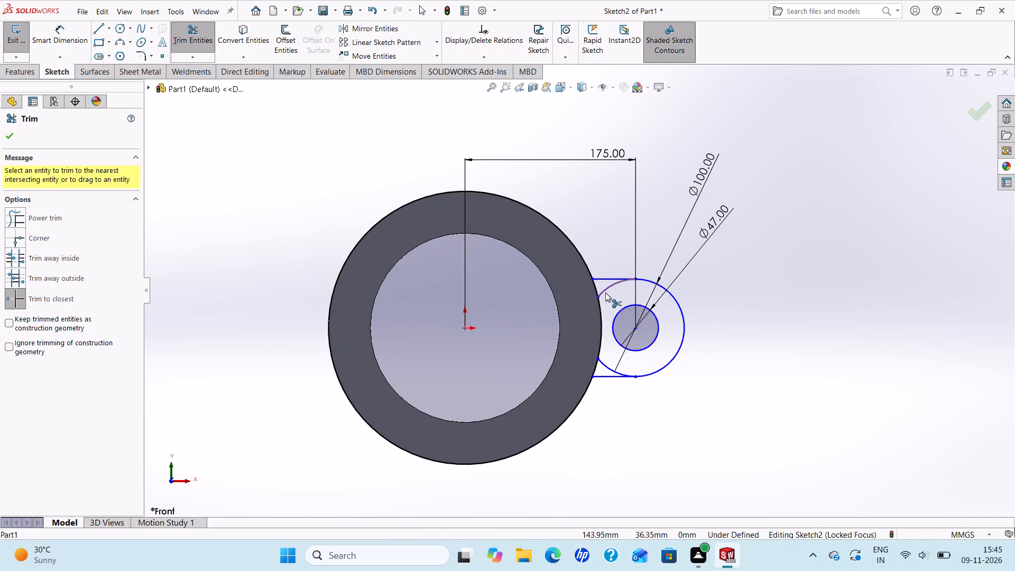
pyautogui.click(606, 291)
pyautogui.click(606, 366)
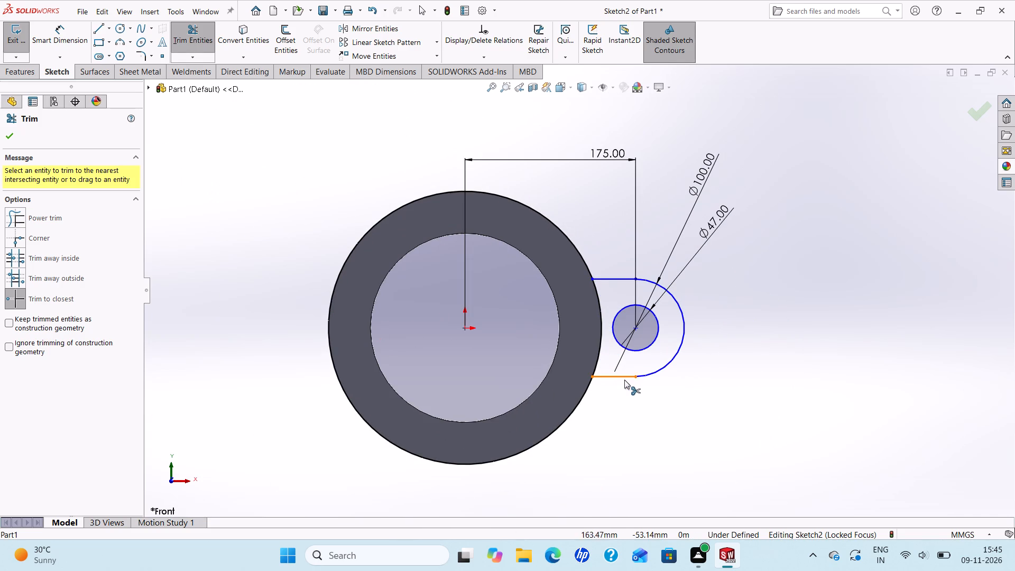
pyautogui.scroll(2, 623, 384)
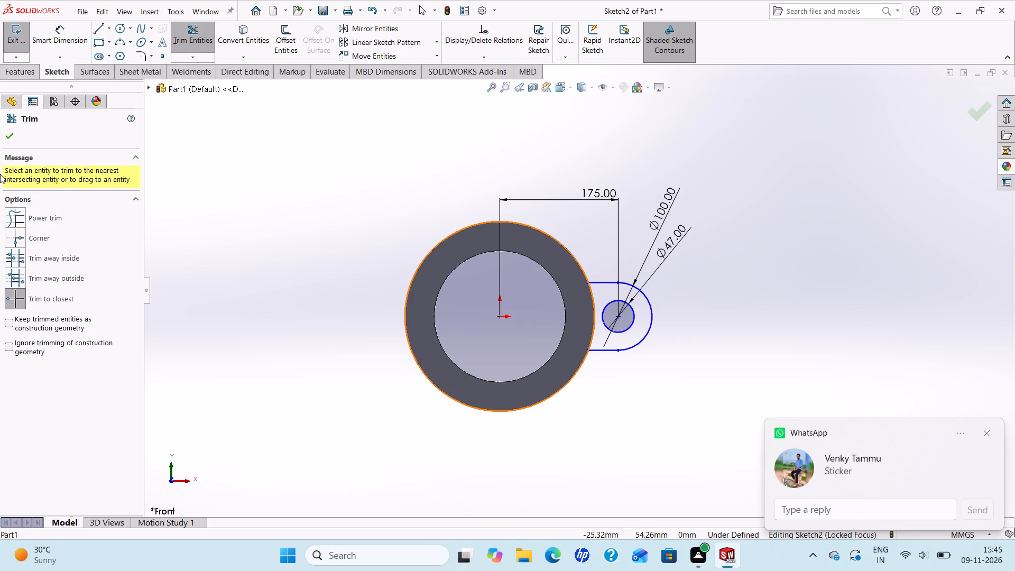
pyautogui.click(7, 135)
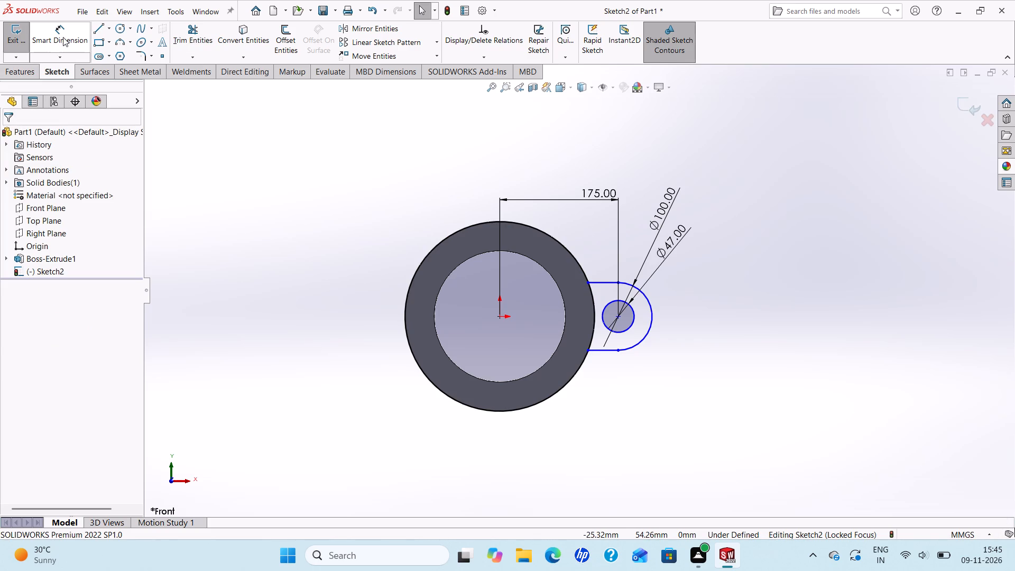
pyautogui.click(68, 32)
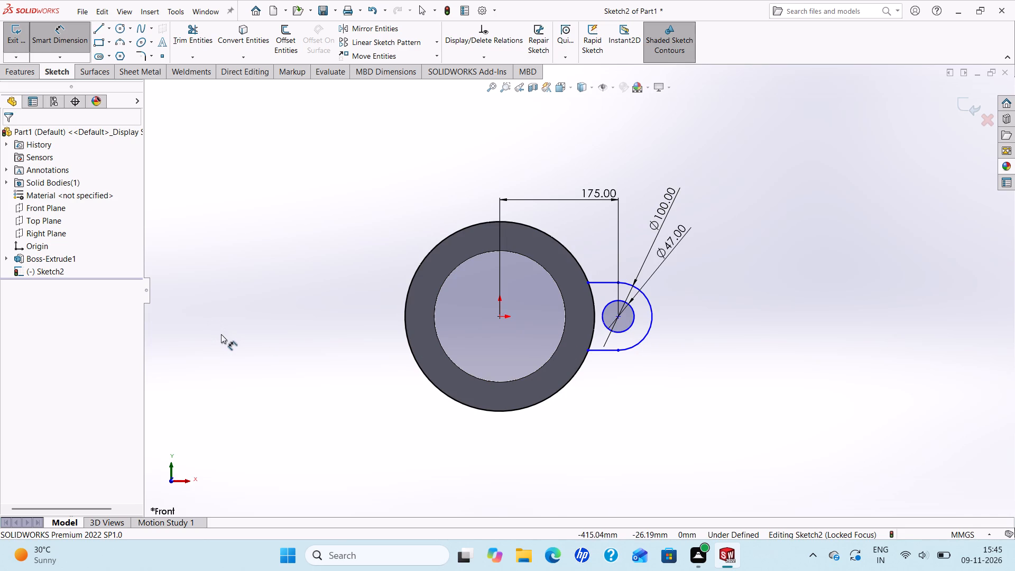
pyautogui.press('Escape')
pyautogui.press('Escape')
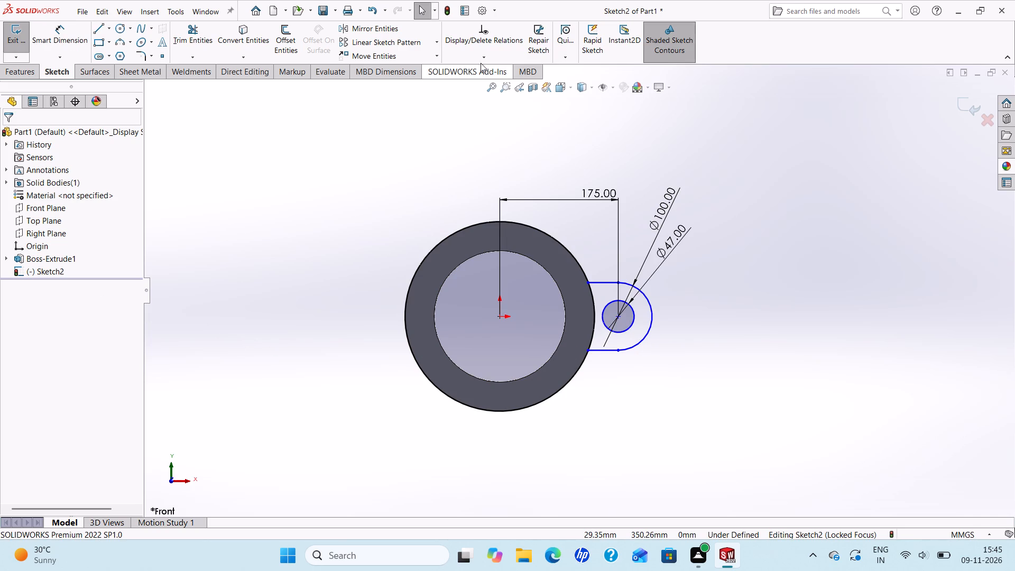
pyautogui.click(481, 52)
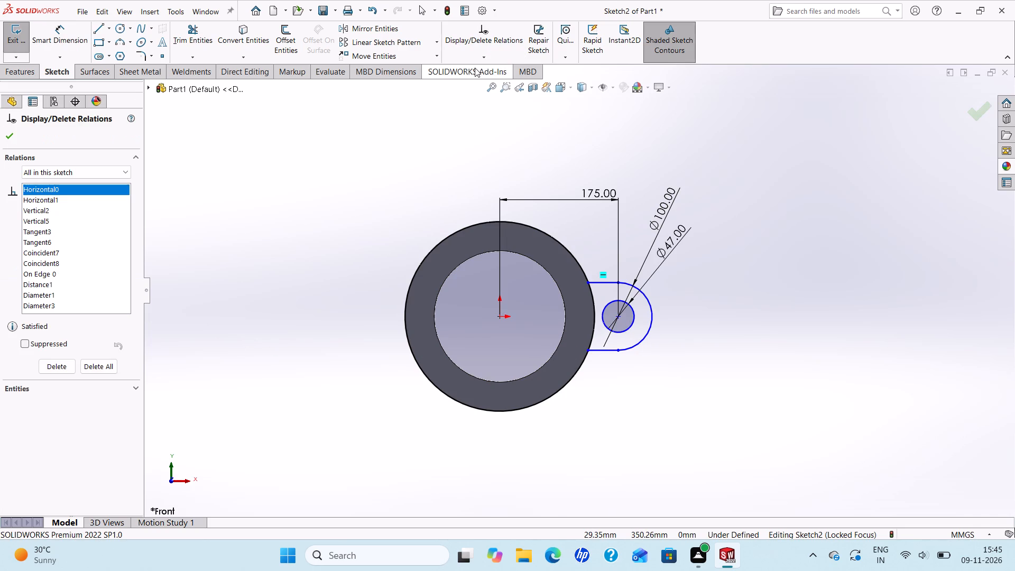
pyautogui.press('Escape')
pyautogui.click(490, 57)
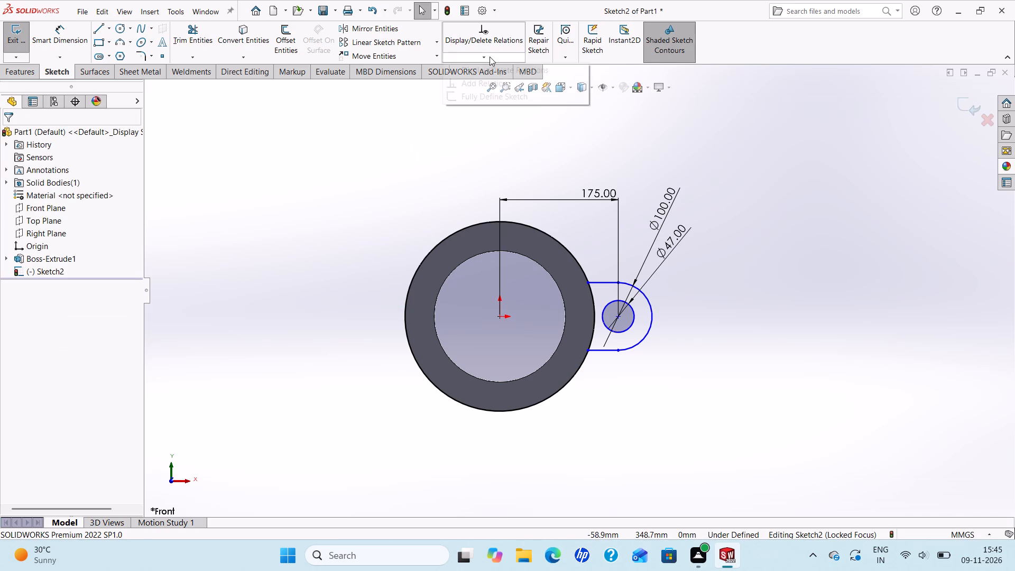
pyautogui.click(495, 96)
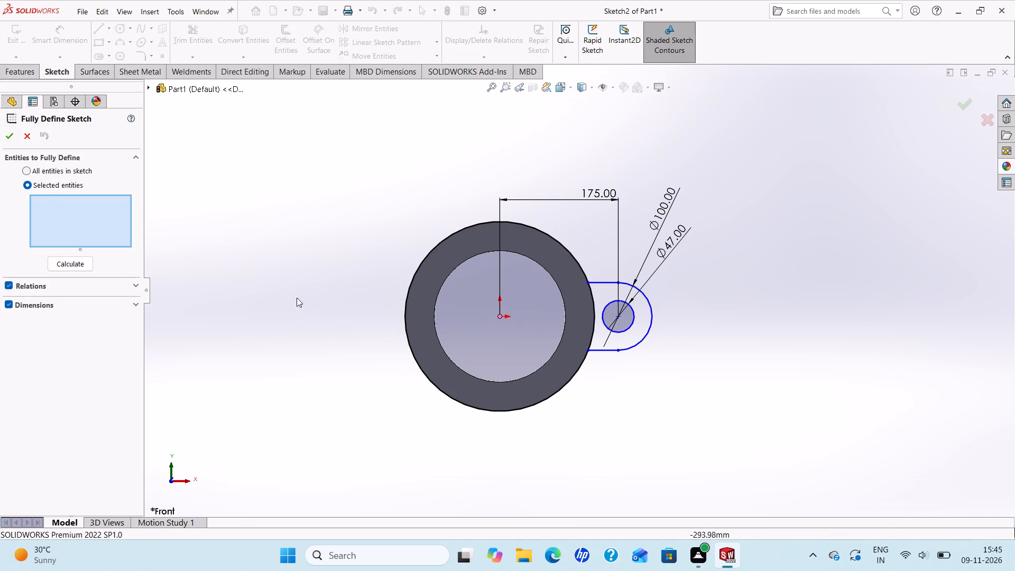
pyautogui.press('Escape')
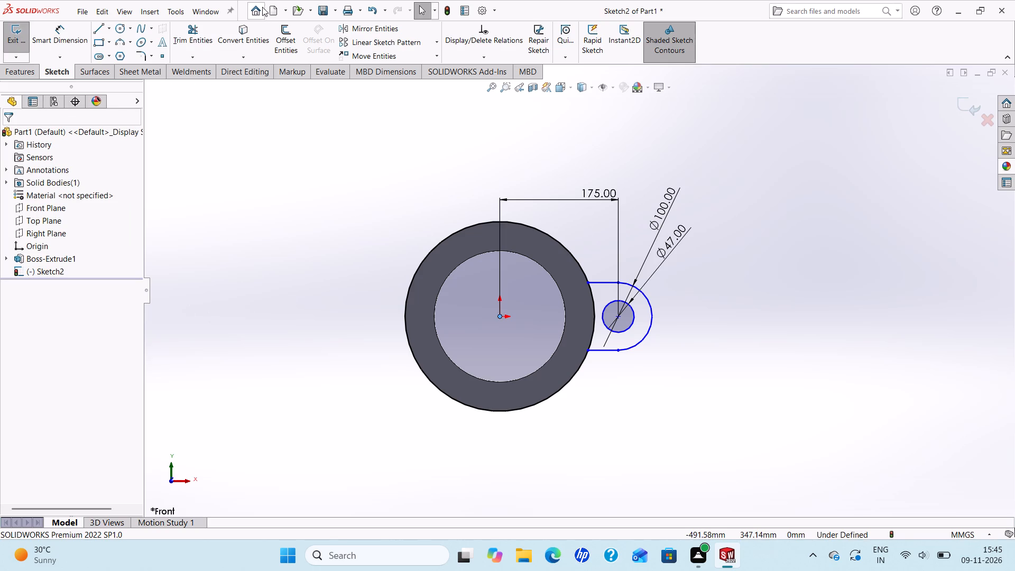
# Trim away the converted ring circle outside the lug, keeping only the arc between the two horizontal lines.
pyautogui.click(186, 26)
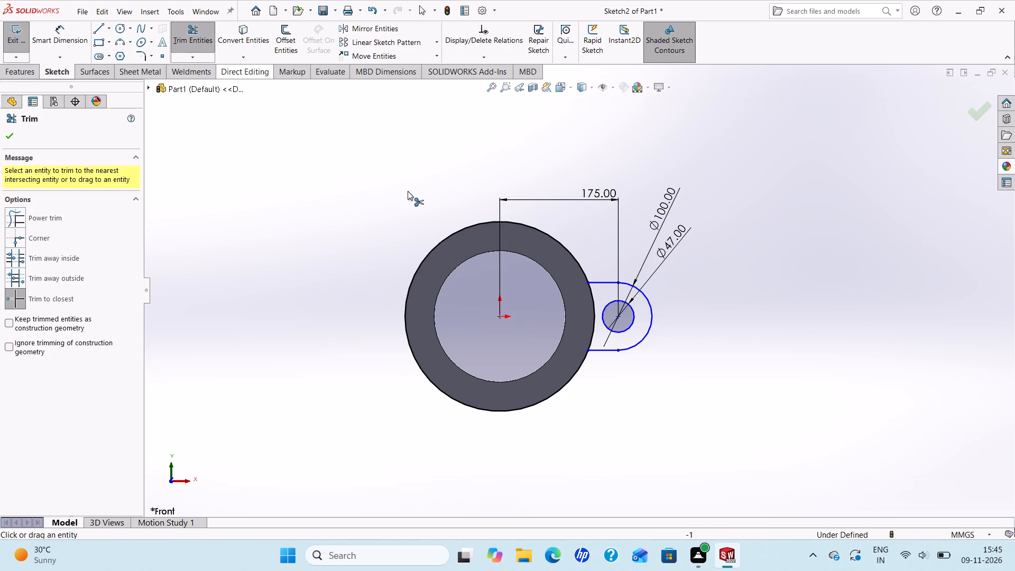
pyautogui.click(448, 236)
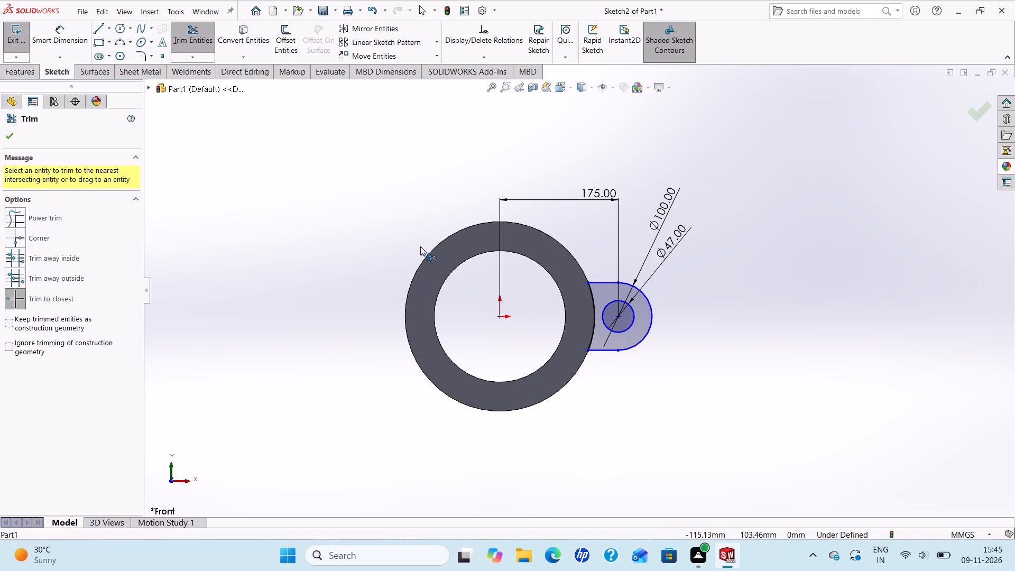
pyautogui.click(15, 134)
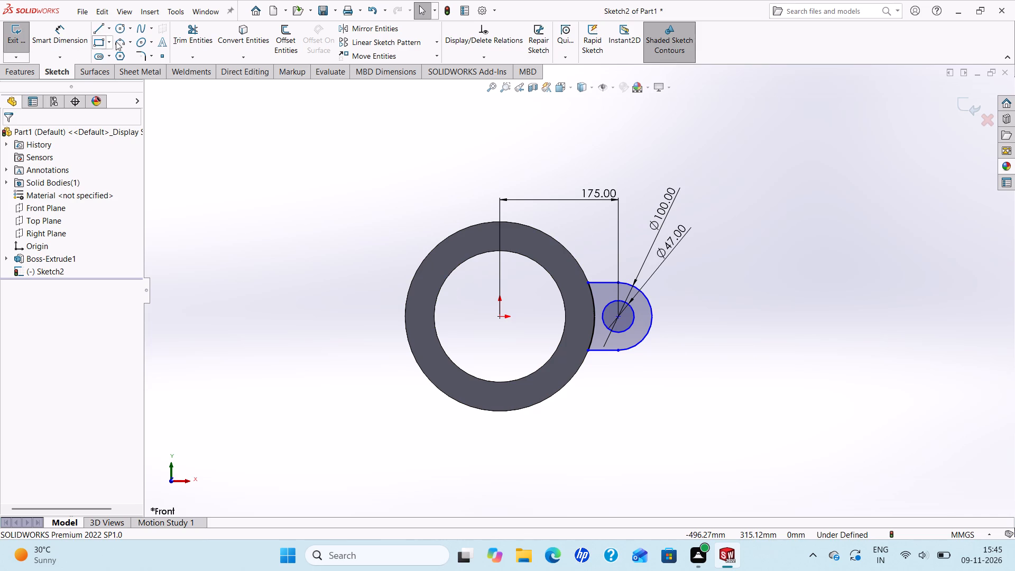
# Fully define the lug sketch by calculating relations and dimensions for its two lines, outer arc and 47 mm circle.
pyautogui.click(470, 58)
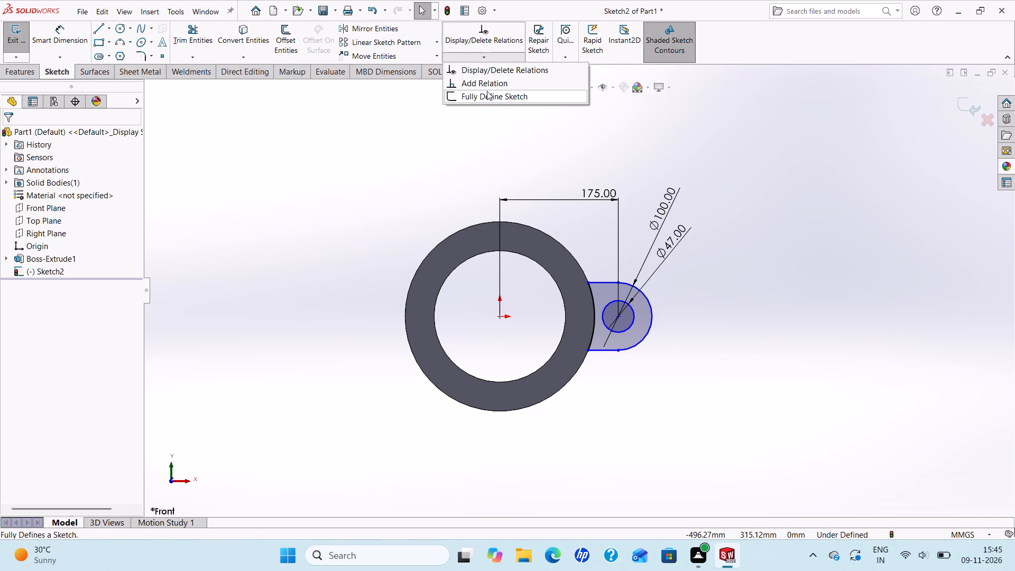
pyautogui.click(485, 95)
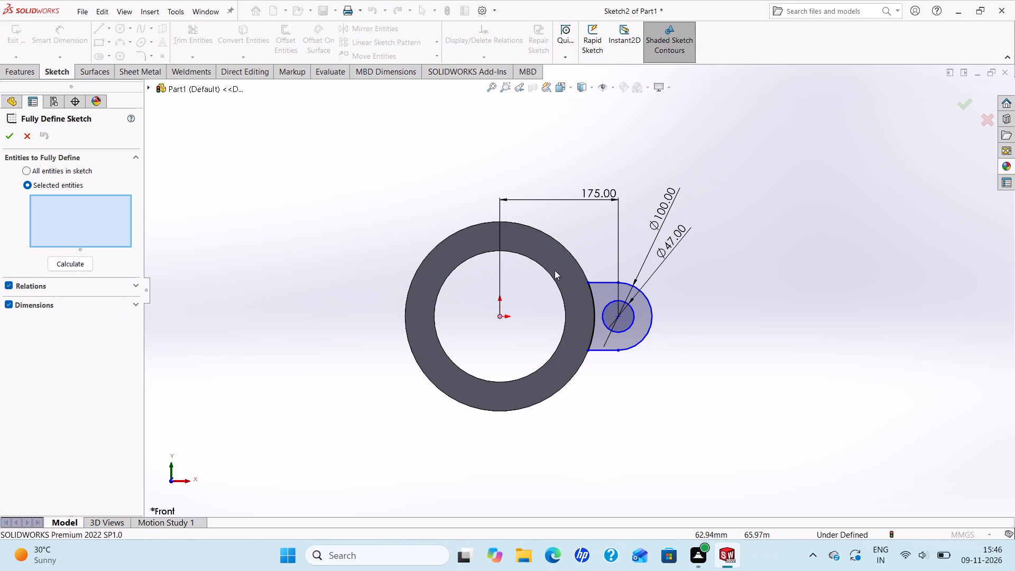
pyautogui.click(604, 282)
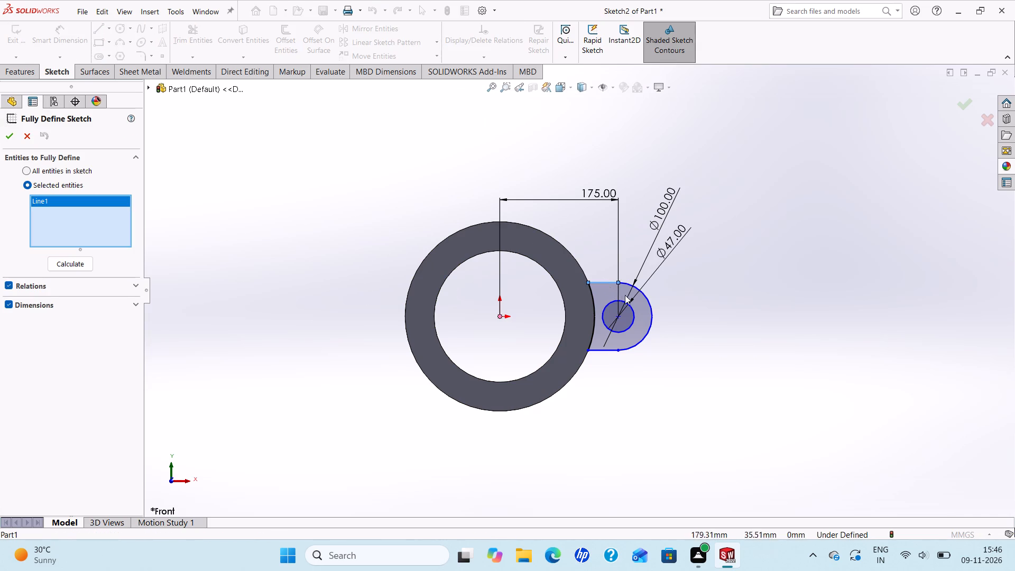
pyautogui.click(650, 321)
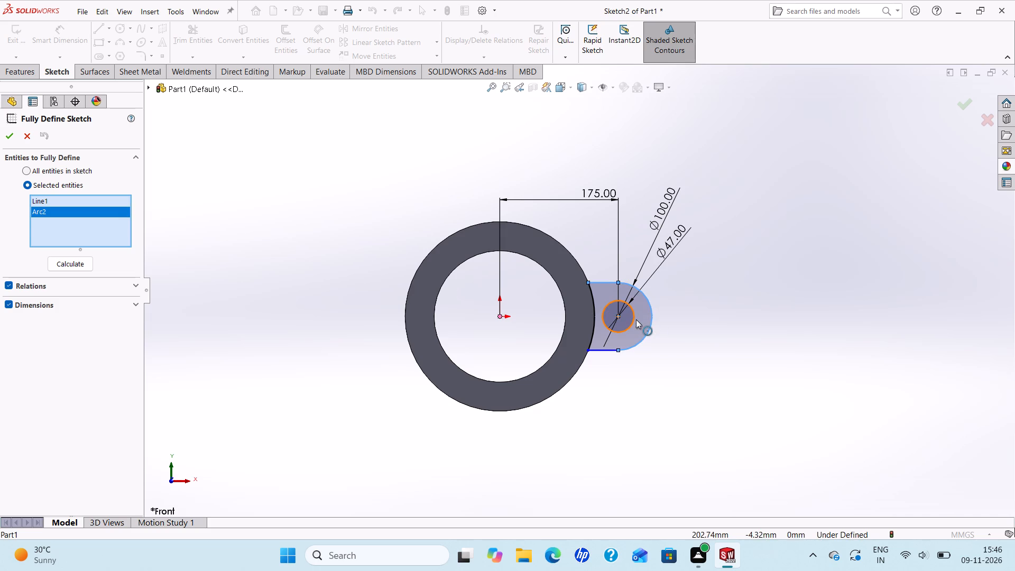
pyautogui.click(636, 319)
pyautogui.click(608, 354)
pyautogui.click(606, 352)
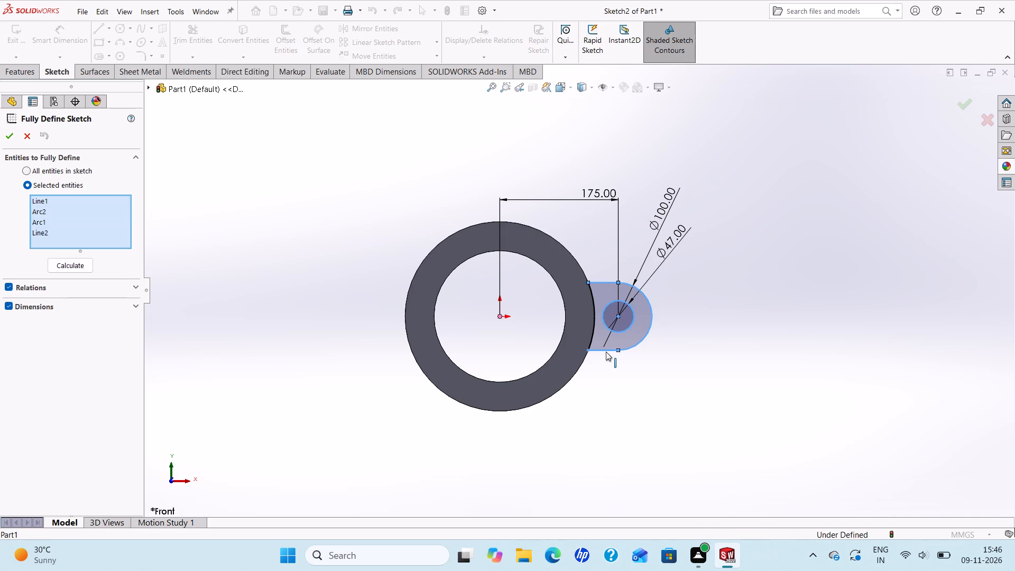
pyautogui.click(76, 267)
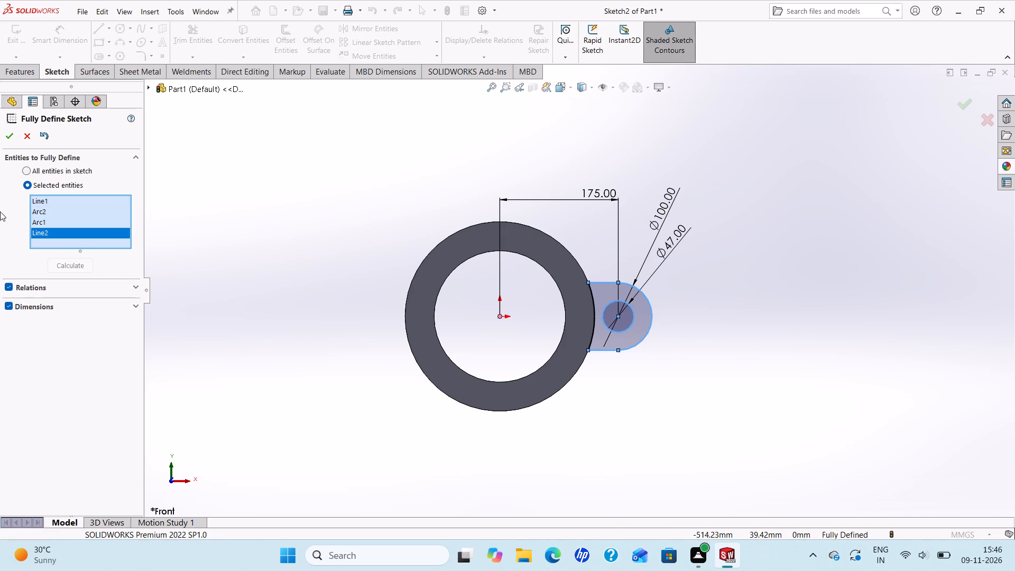
pyautogui.click(5, 138)
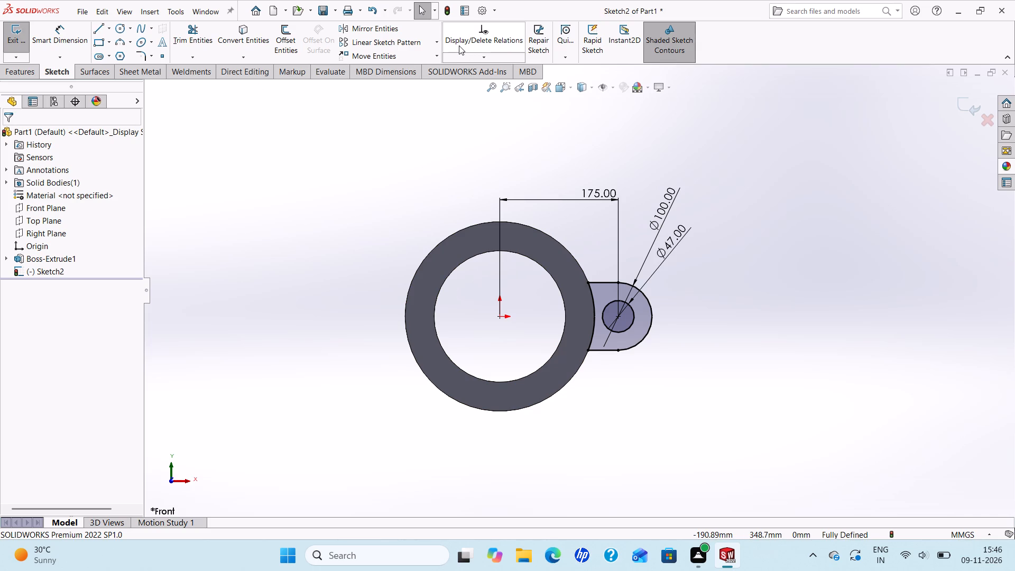
# Circular-pattern the lug's outer arc, two lines and 47 mm circle about the origin, with 3 equally spaced instances over 360 degrees.
pyautogui.click(438, 43)
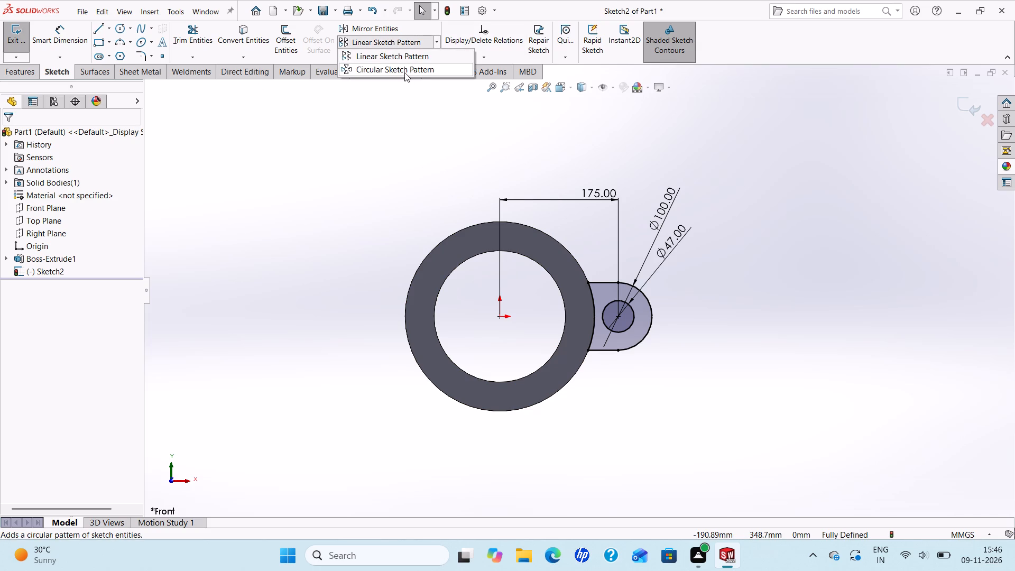
pyautogui.click(404, 72)
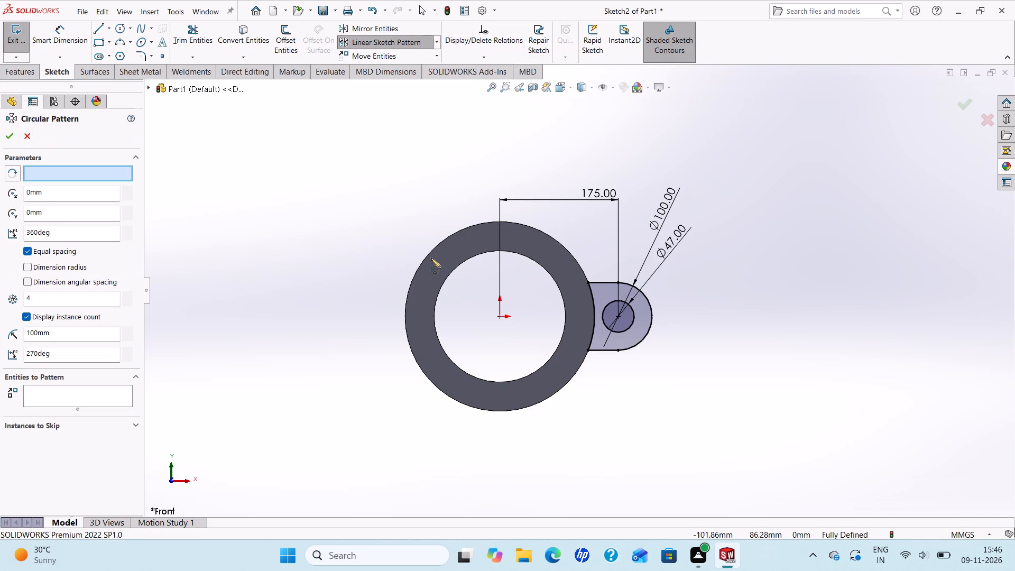
pyautogui.click(499, 316)
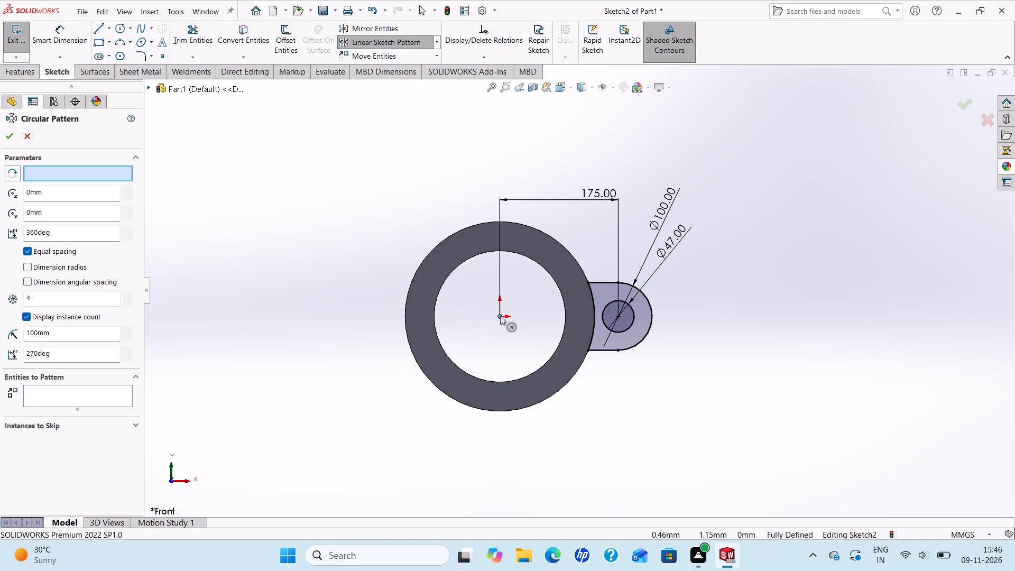
pyautogui.click(79, 174)
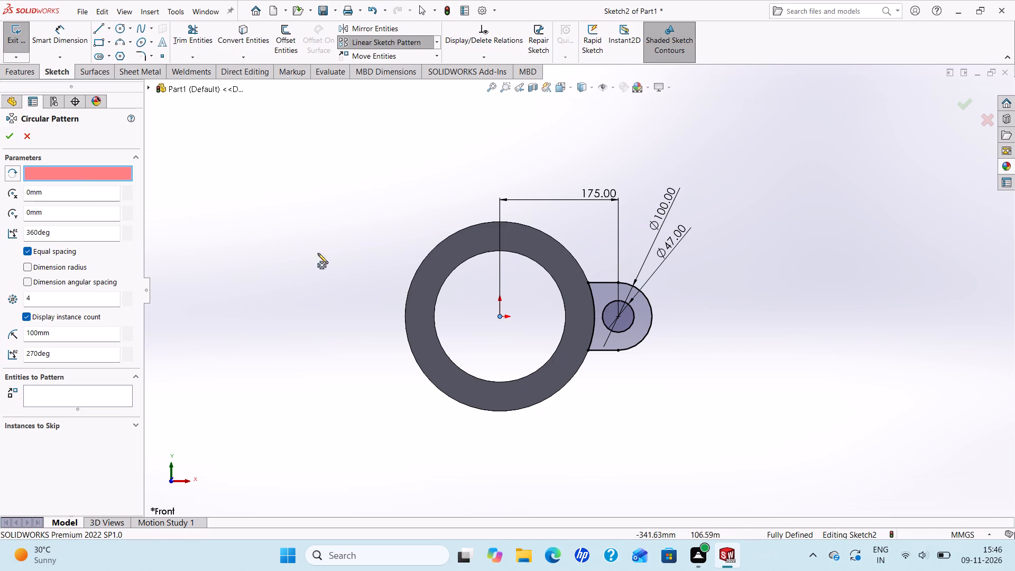
pyautogui.click(498, 316)
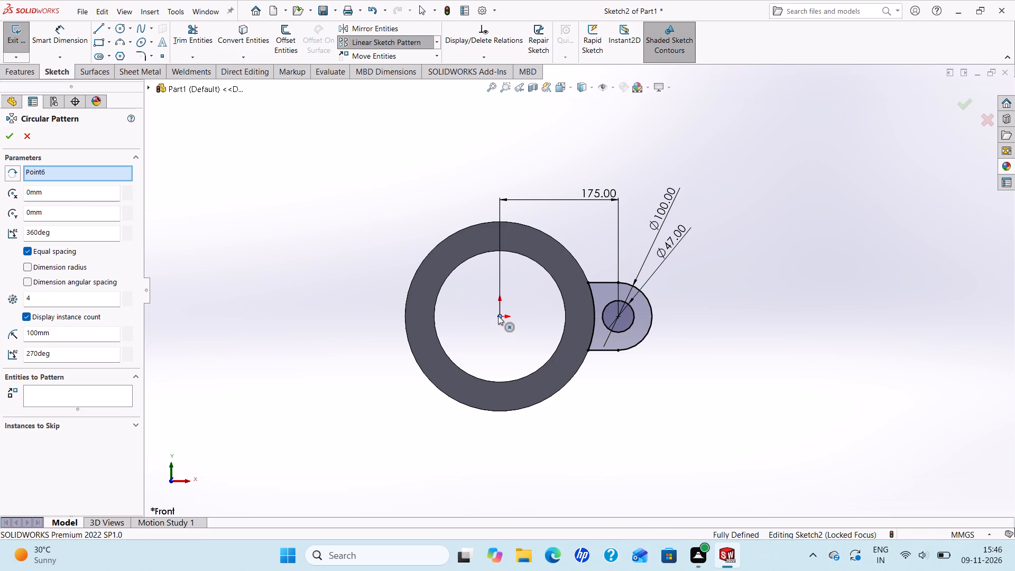
pyautogui.click(43, 395)
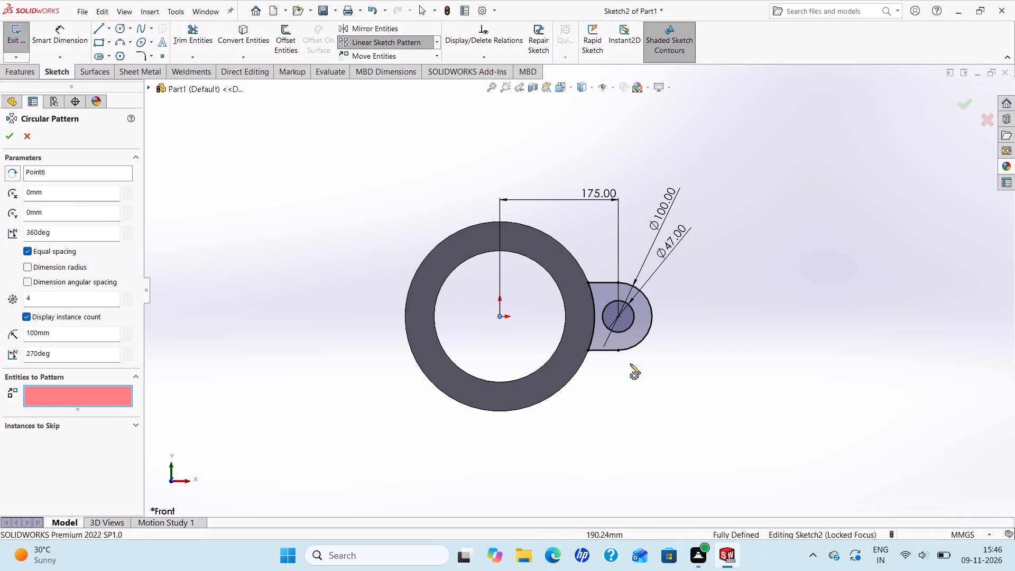
pyautogui.click(641, 343)
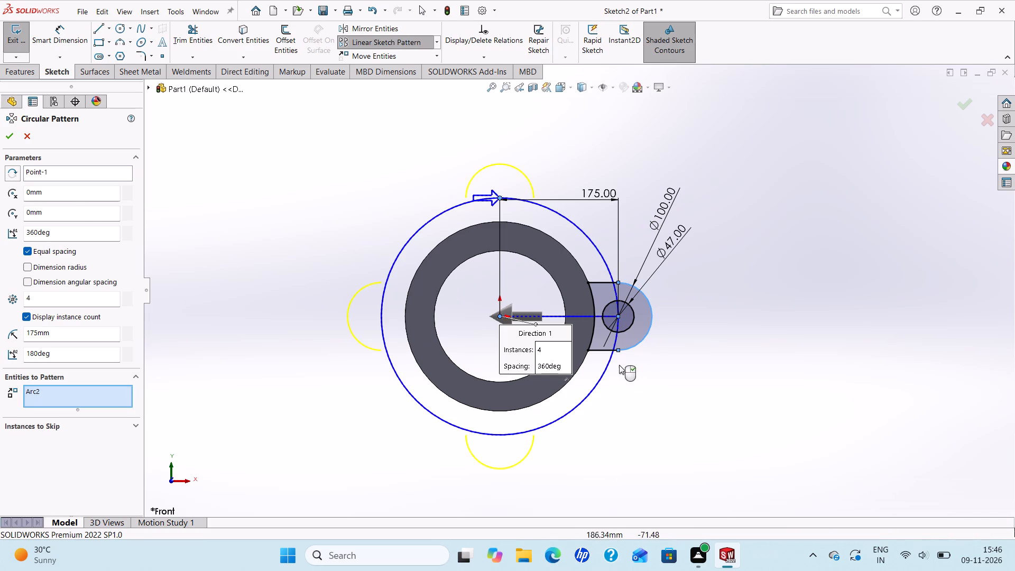
pyautogui.click(603, 352)
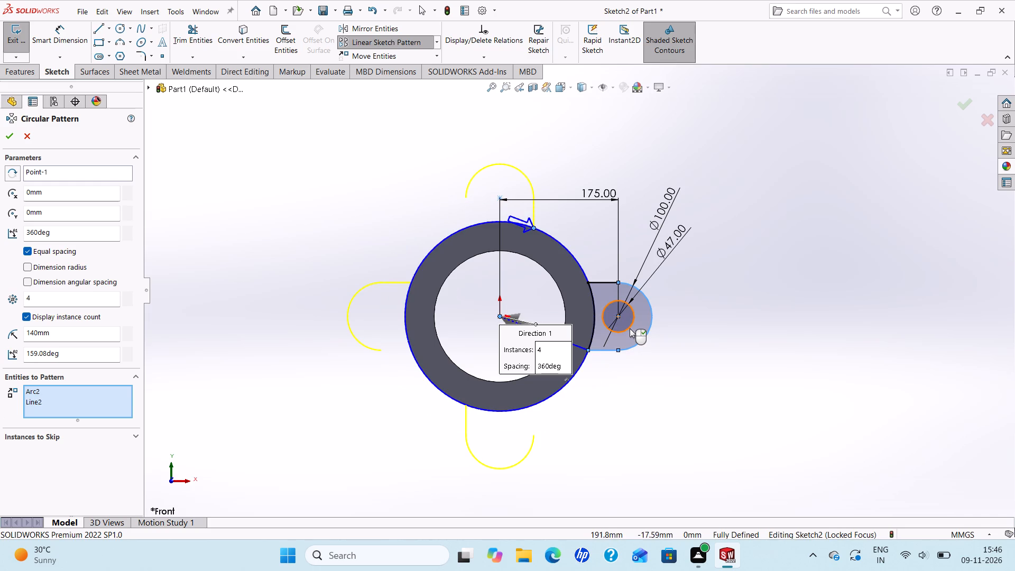
pyautogui.click(630, 328)
pyautogui.click(606, 284)
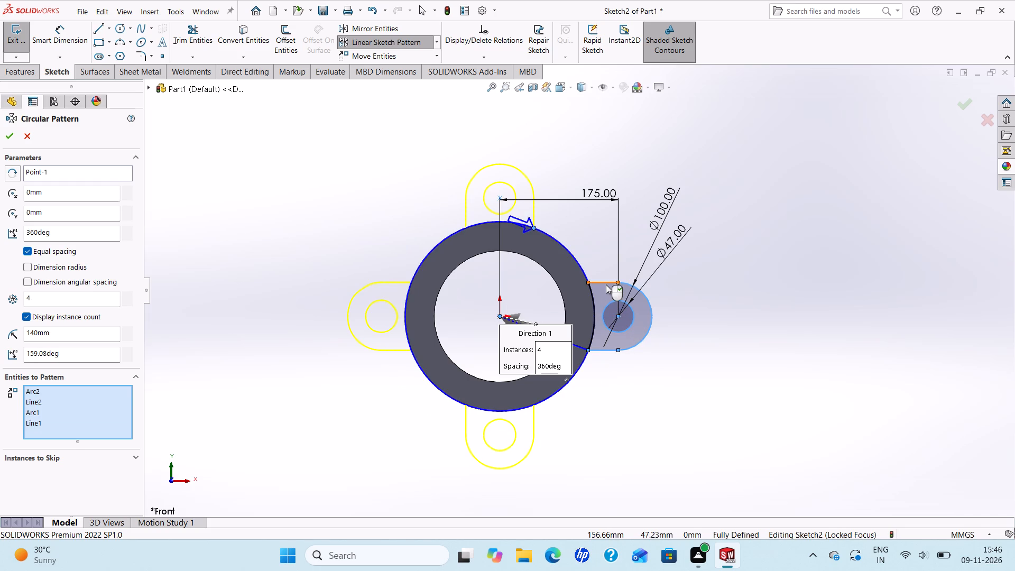
pyautogui.moveTo(53, 303); pyautogui.dragTo(11, 305)
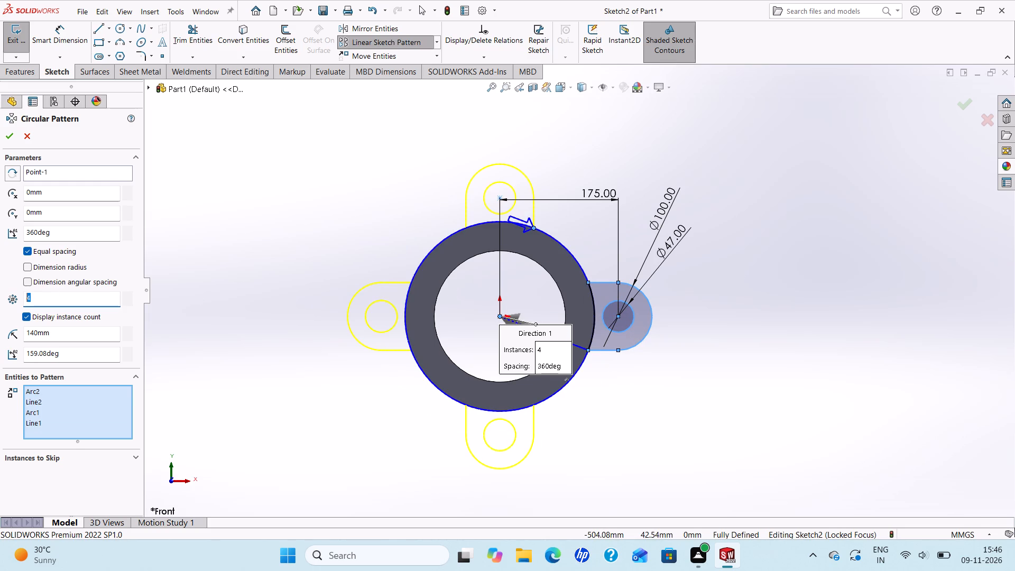
pyautogui.moveTo(11, 305); pyautogui.dragTo(0, 313)
pyautogui.press('3')
pyautogui.press('Return')
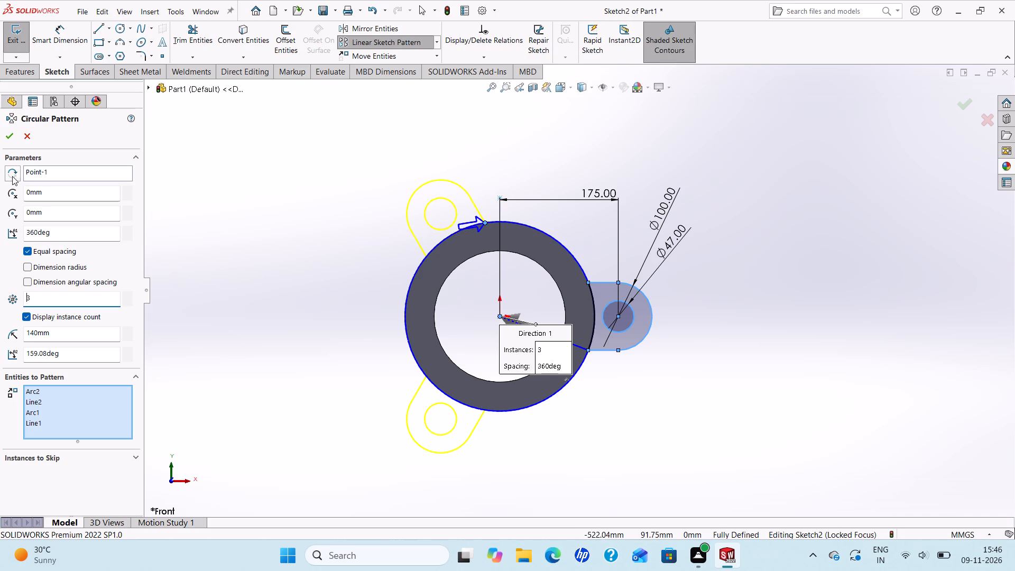
pyautogui.click(5, 132)
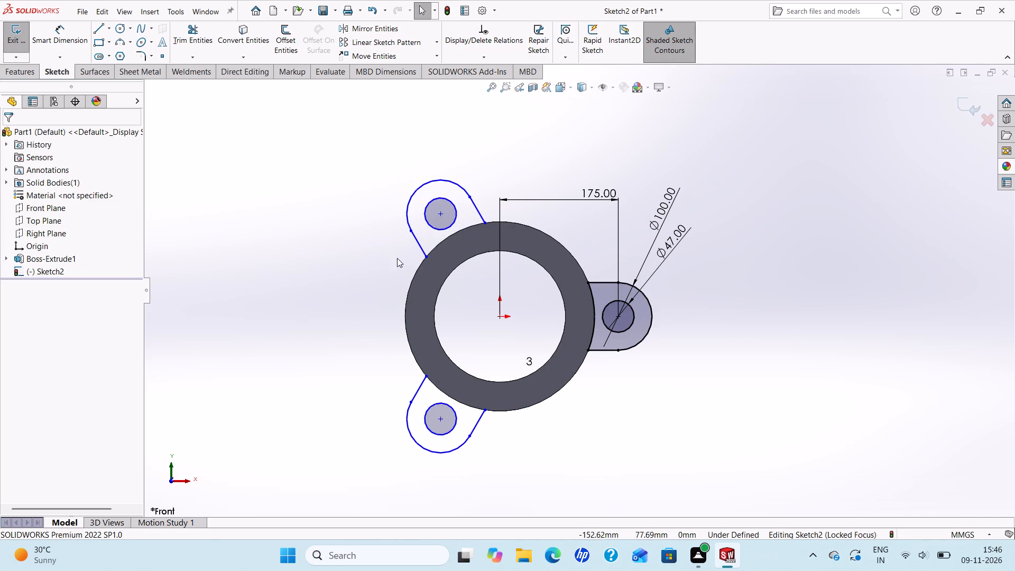
# Dimension the vertical spacing between the two patterned hole centres and the lower centre's horizontal distance from the origin.
pyautogui.click(69, 31)
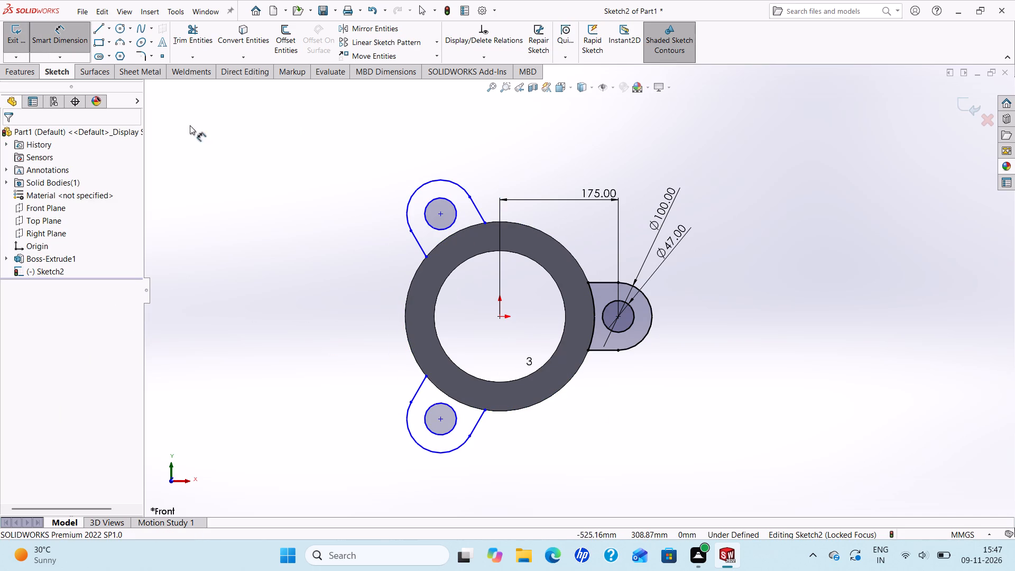
pyautogui.click(442, 213)
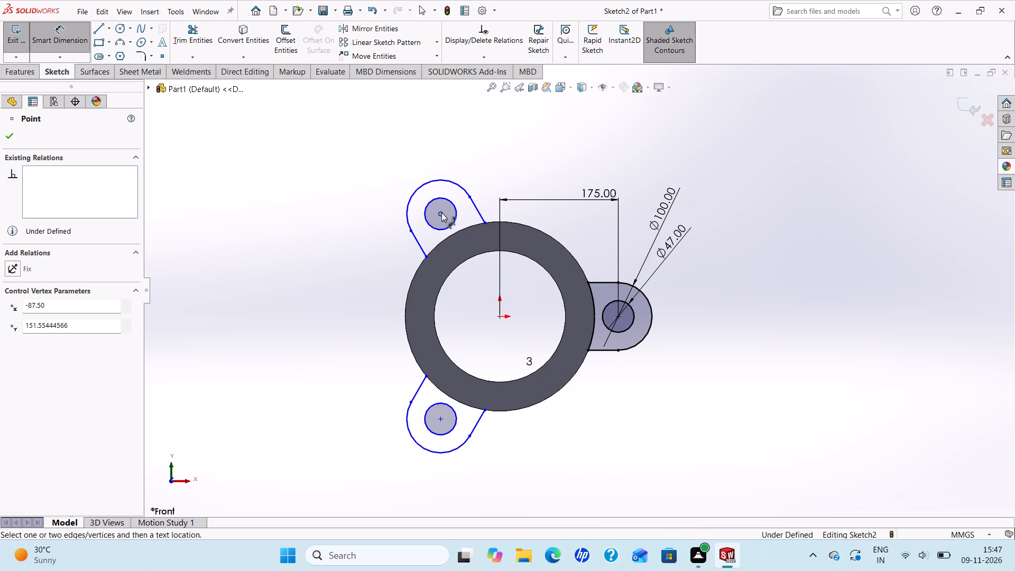
pyautogui.click(441, 417)
pyautogui.click(341, 387)
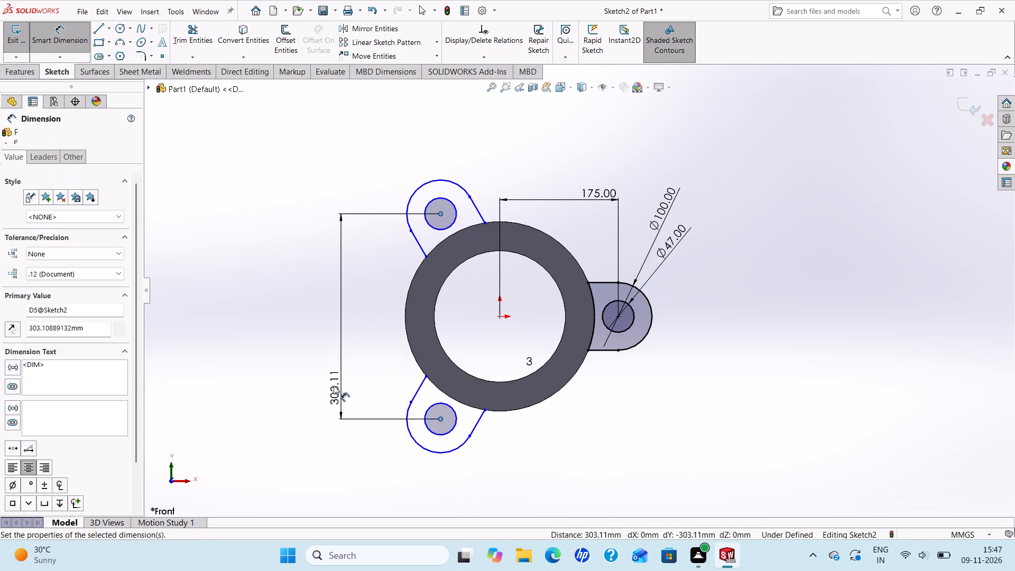
pyautogui.click(295, 366)
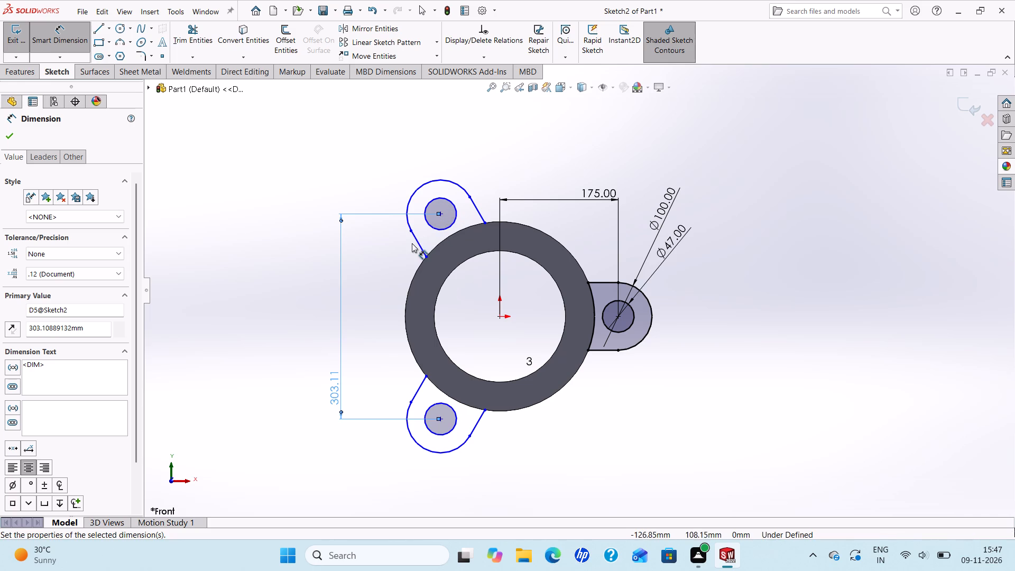
pyautogui.click(441, 418)
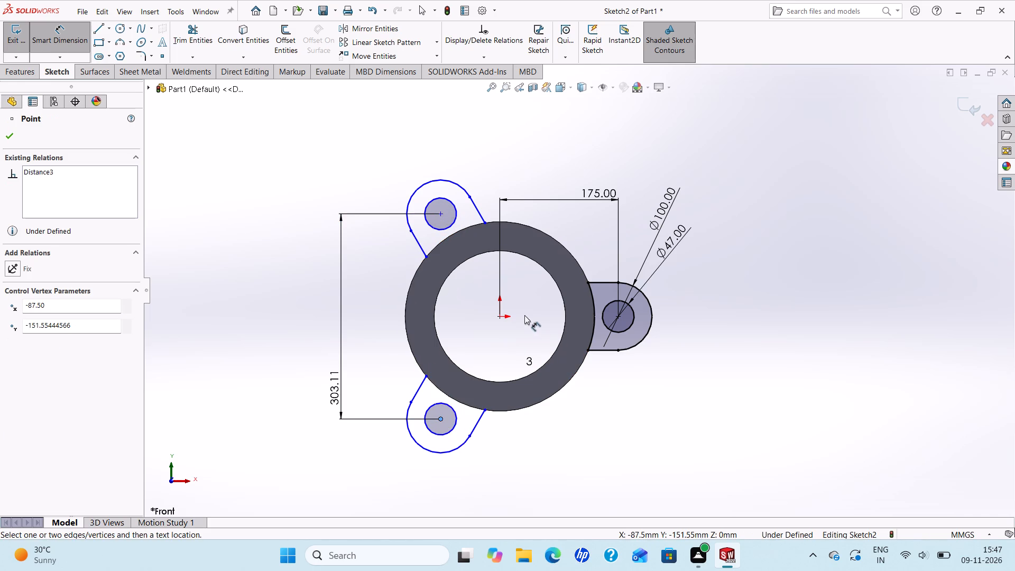
pyautogui.click(501, 319)
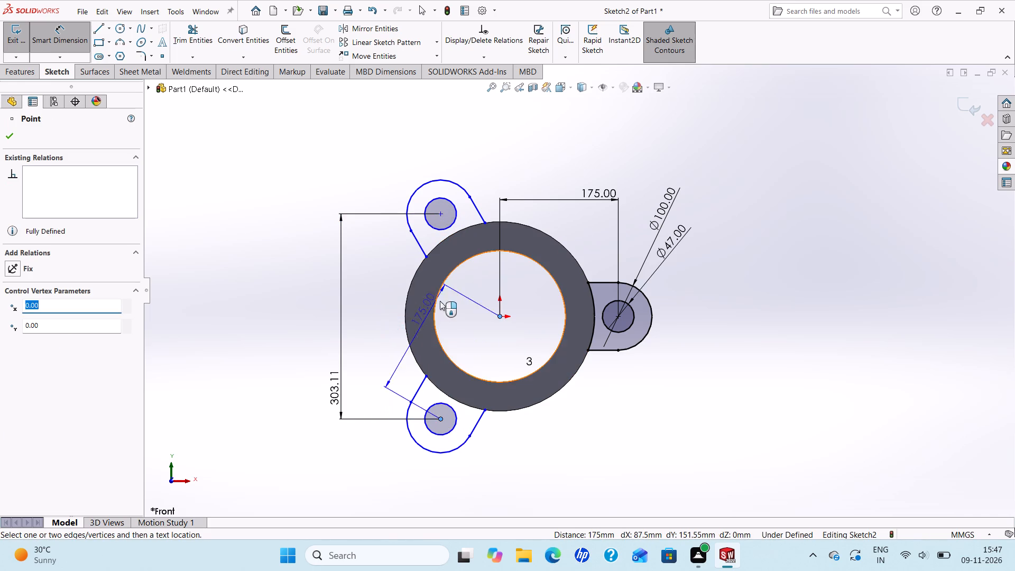
pyautogui.click(455, 292)
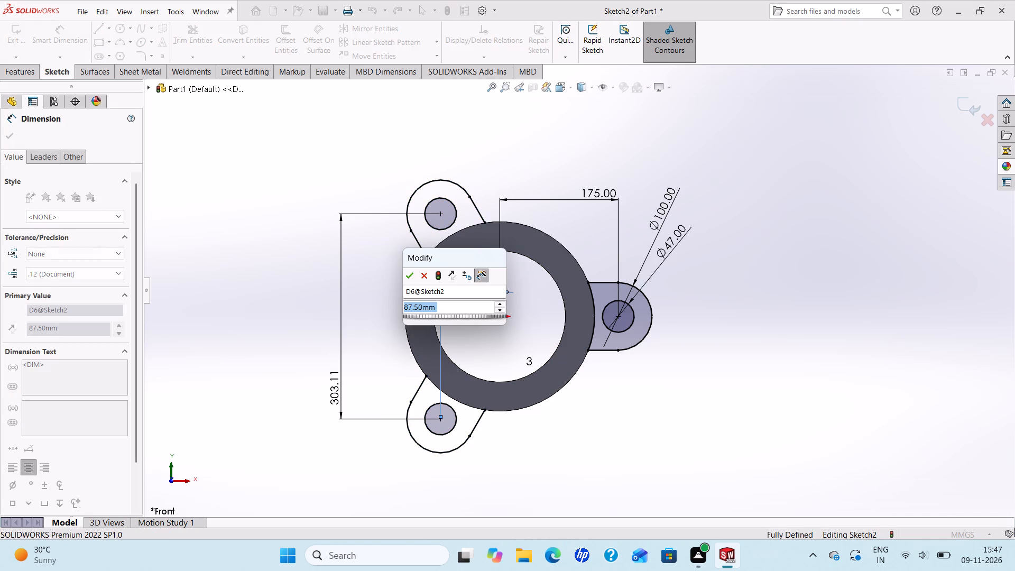
pyautogui.click(408, 280)
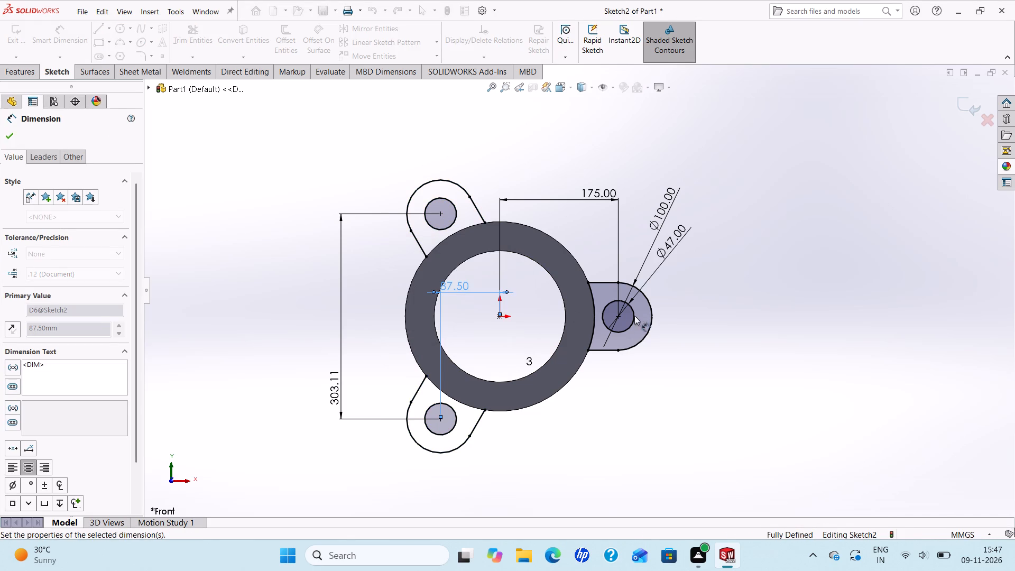
pyautogui.scroll(1, 617, 323)
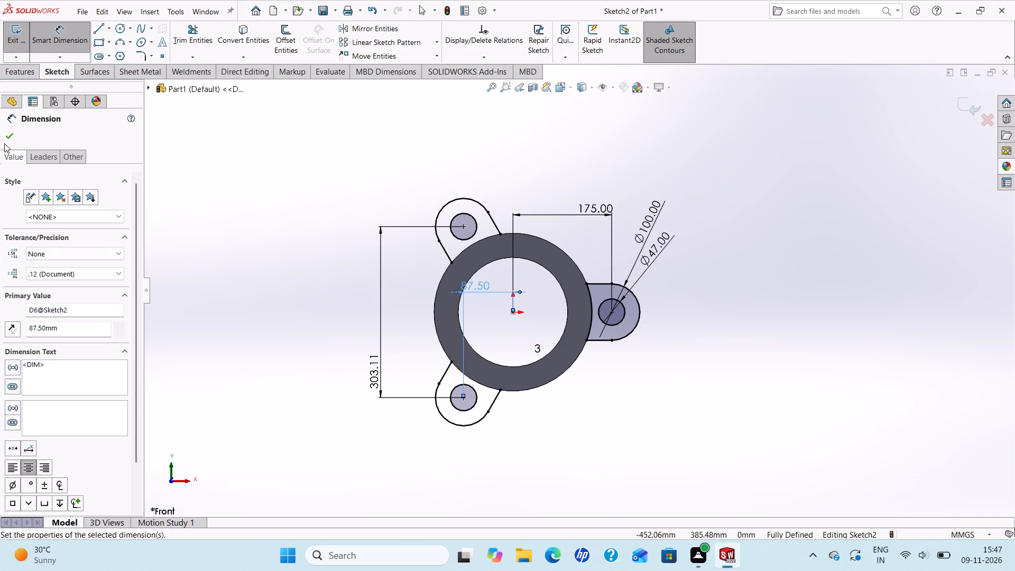
pyautogui.click(4, 139)
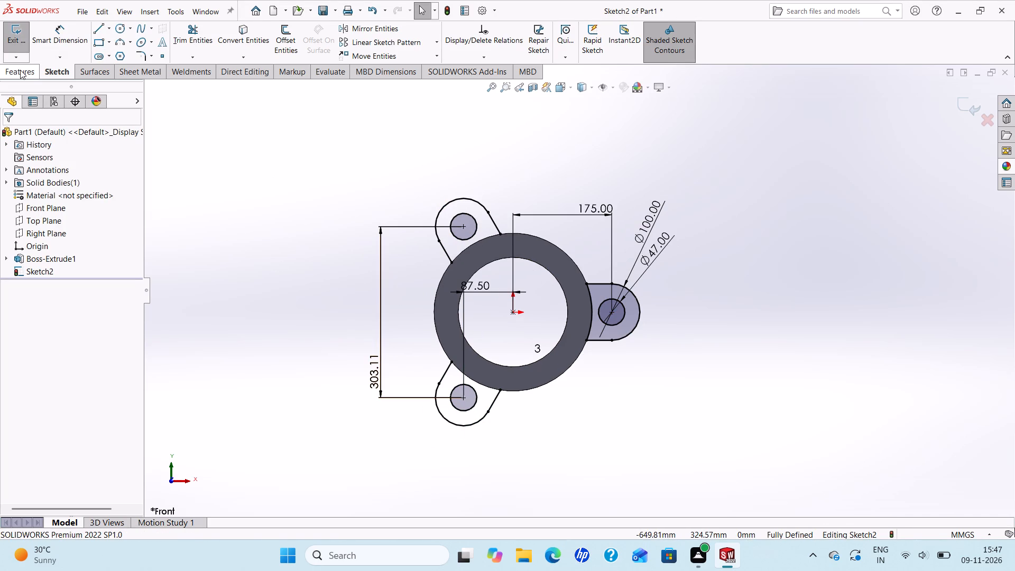
# Set up a boss extrusion of the lug sketch with a Blind end condition and a 32 mm depth.
pyautogui.click(20, 70)
pyautogui.click(23, 44)
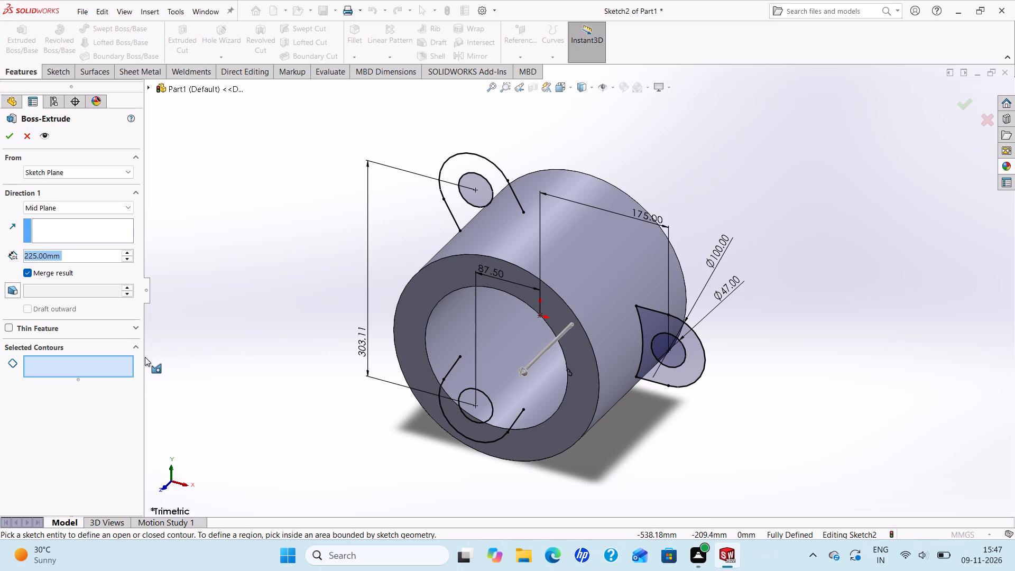
pyautogui.write('34')
pyautogui.press('Return')
pyautogui.write('32')
pyautogui.press('Return')
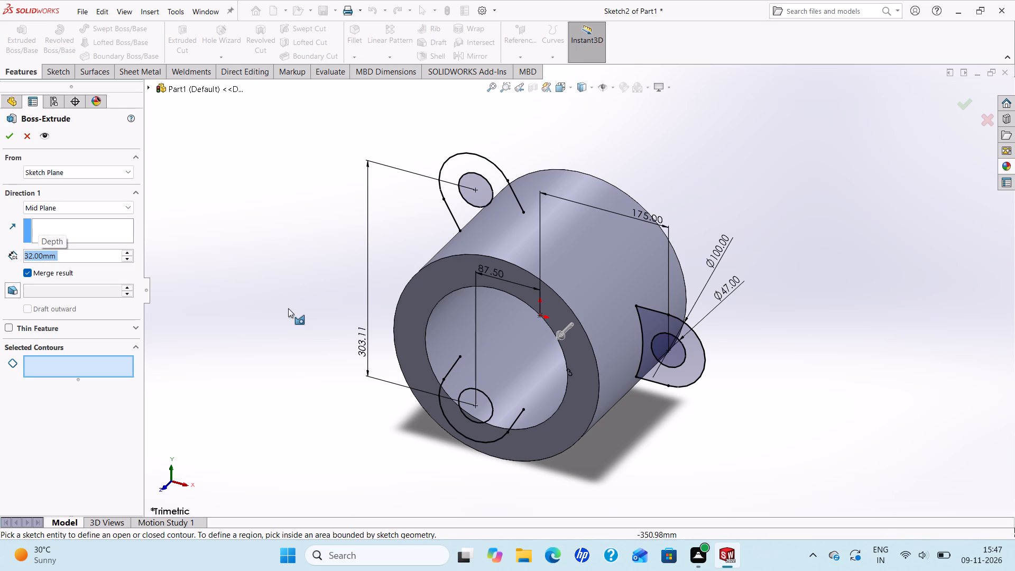
pyautogui.moveTo(293, 316); pyautogui.dragTo(335, 269, button='middle')
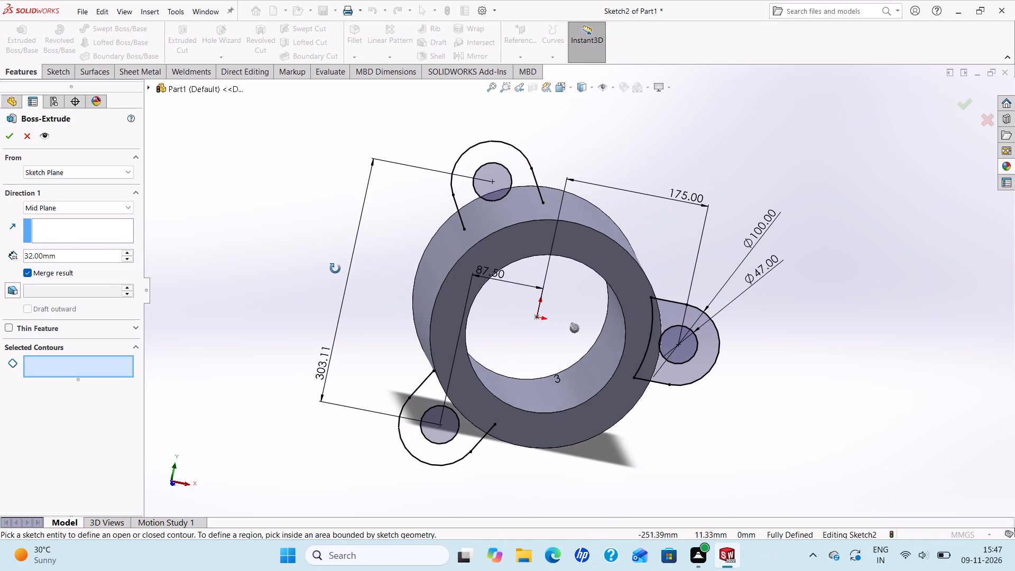
pyautogui.moveTo(335, 269); pyautogui.dragTo(340, 252, button='middle')
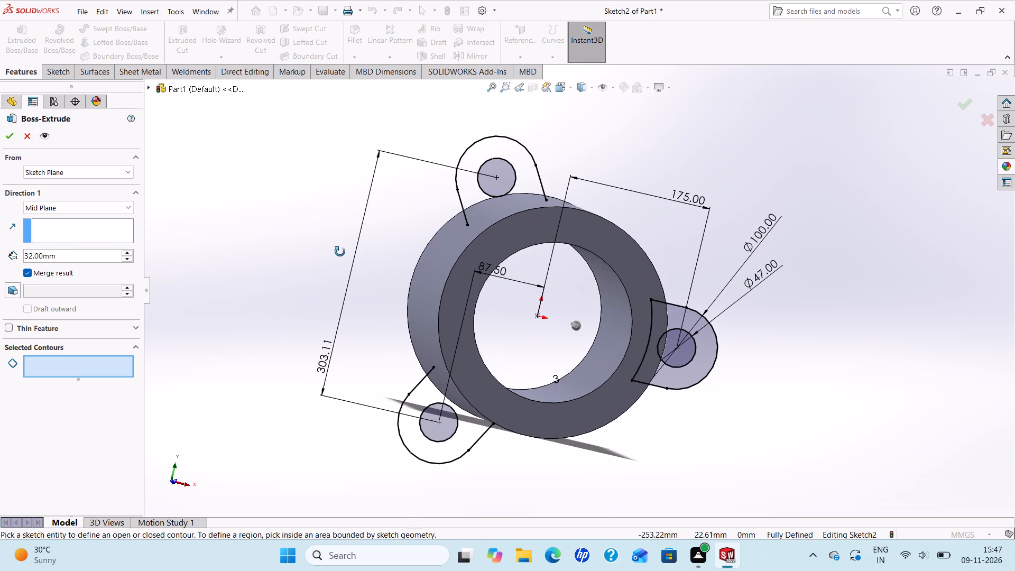
pyautogui.moveTo(340, 252); pyautogui.dragTo(304, 246, button='middle')
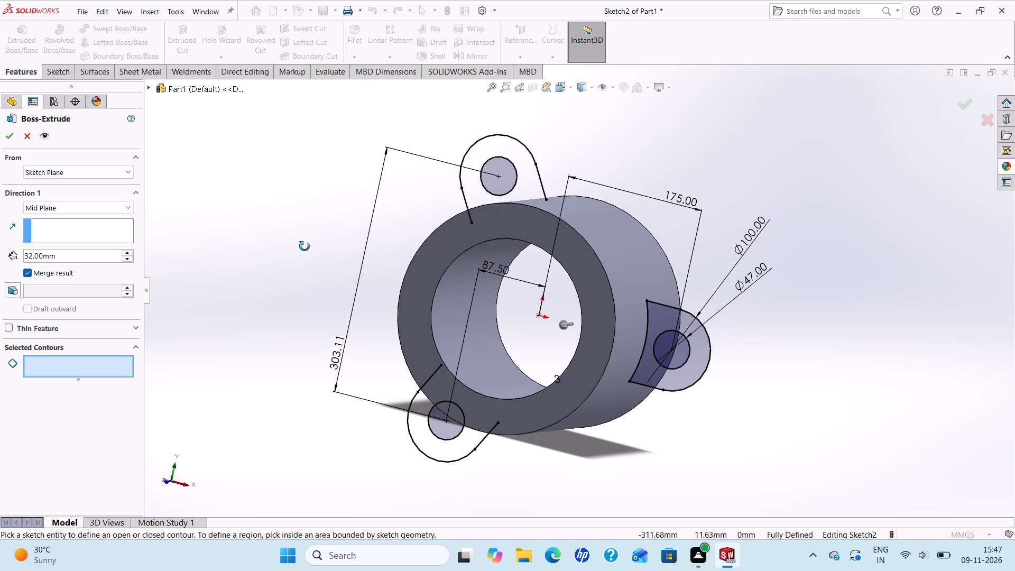
pyautogui.moveTo(304, 246); pyautogui.dragTo(248, 247, button='middle')
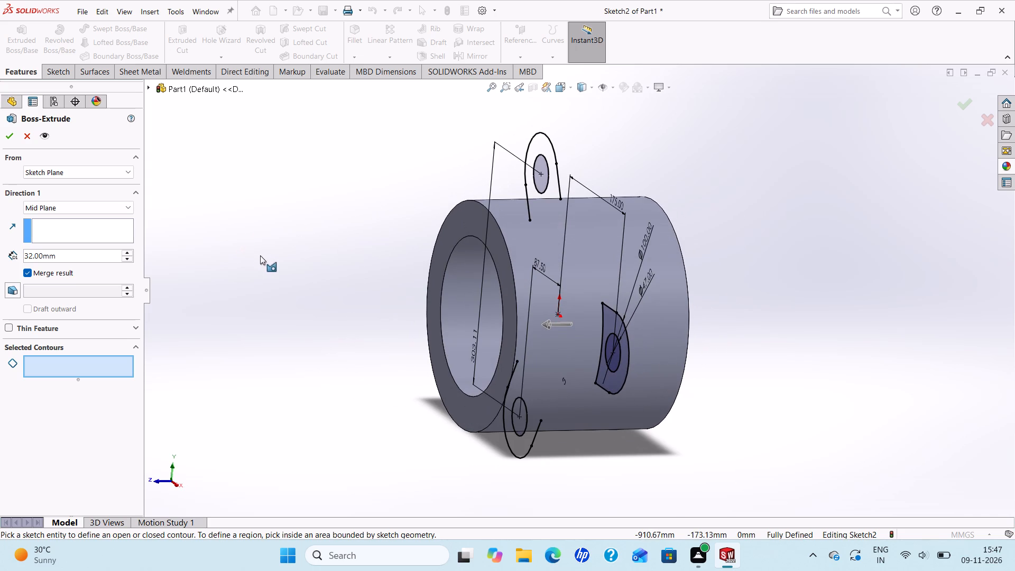
pyautogui.moveTo(261, 262); pyautogui.dragTo(325, 285, button='middle')
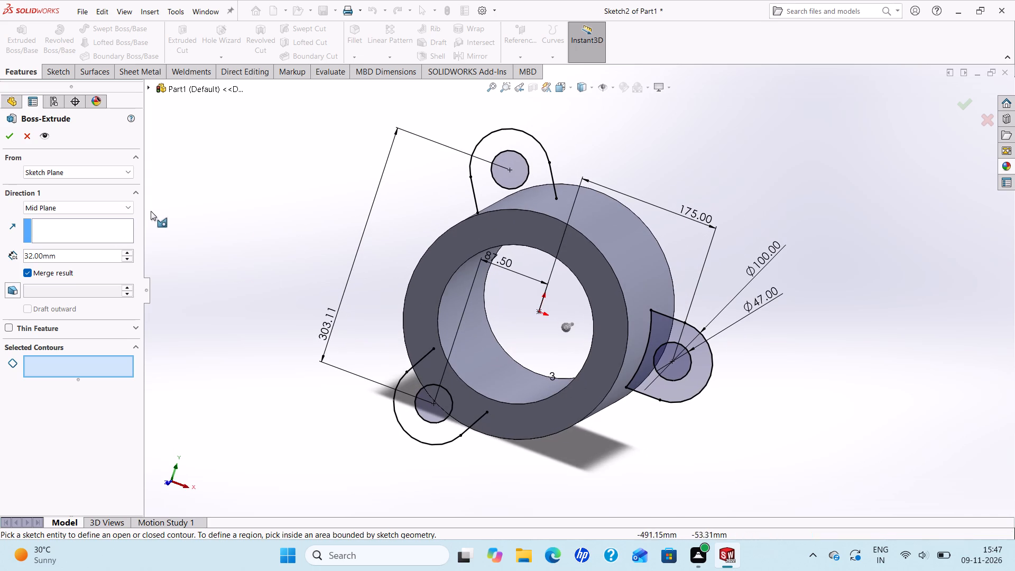
pyautogui.click(132, 206)
pyautogui.click(81, 220)
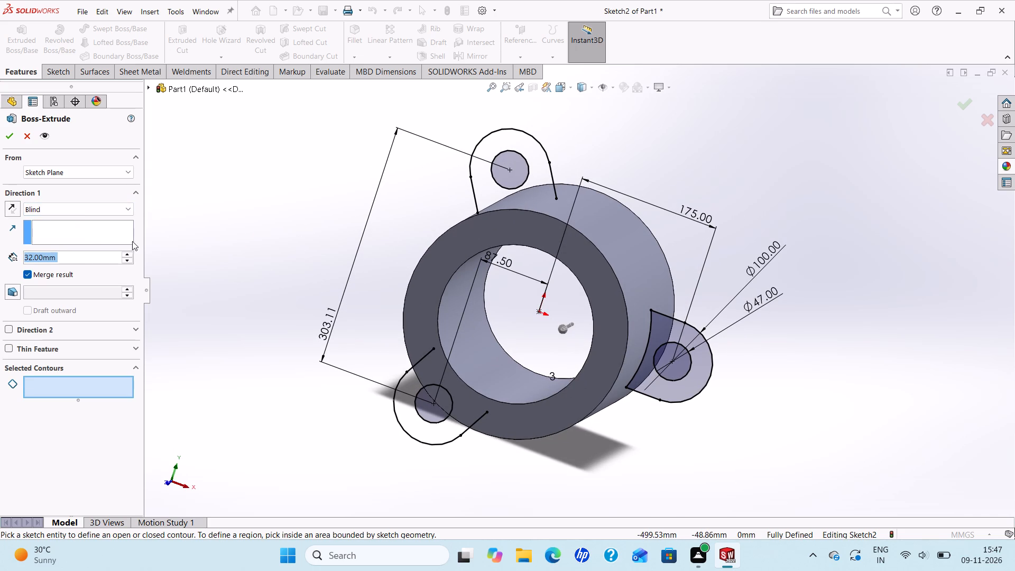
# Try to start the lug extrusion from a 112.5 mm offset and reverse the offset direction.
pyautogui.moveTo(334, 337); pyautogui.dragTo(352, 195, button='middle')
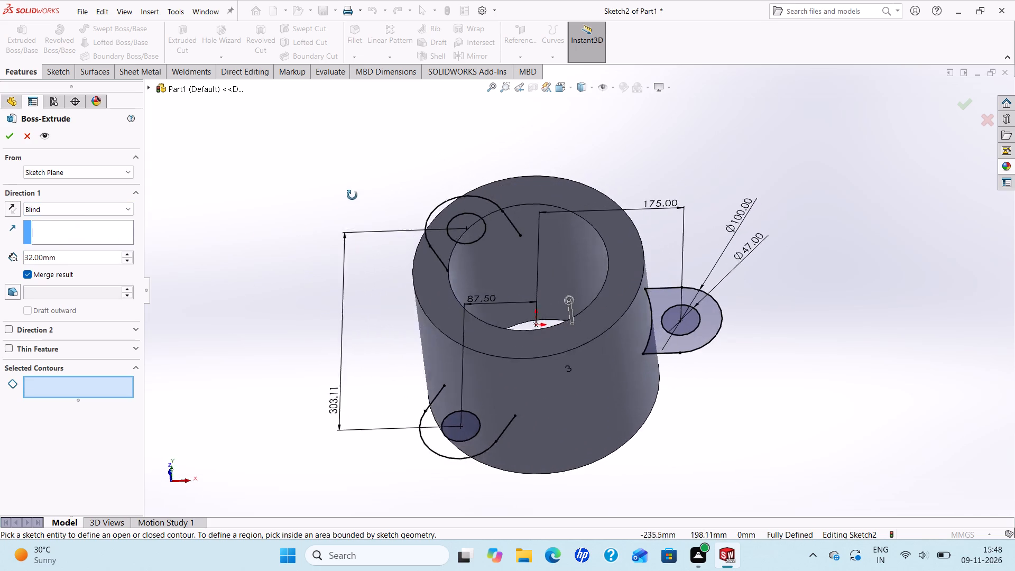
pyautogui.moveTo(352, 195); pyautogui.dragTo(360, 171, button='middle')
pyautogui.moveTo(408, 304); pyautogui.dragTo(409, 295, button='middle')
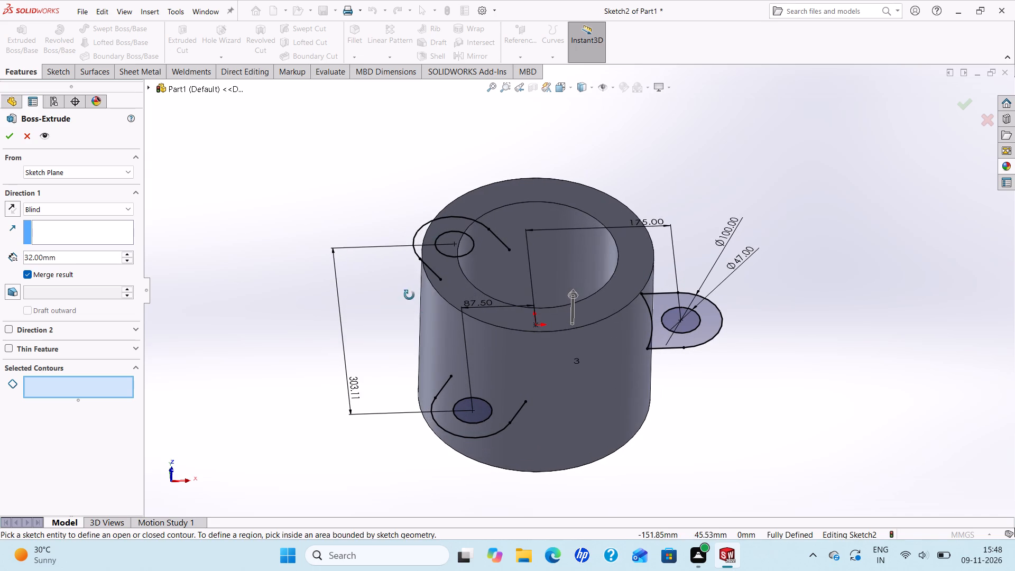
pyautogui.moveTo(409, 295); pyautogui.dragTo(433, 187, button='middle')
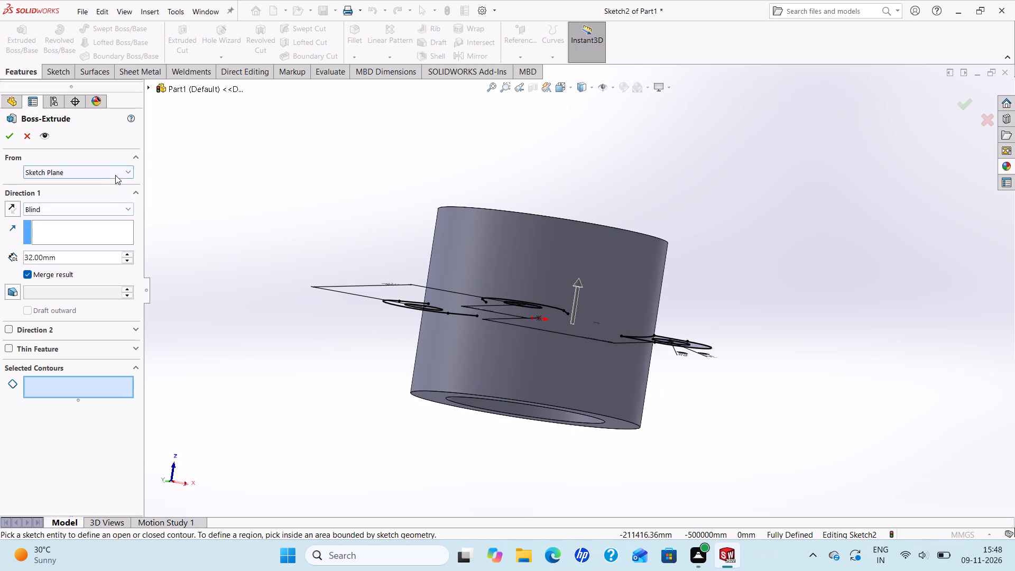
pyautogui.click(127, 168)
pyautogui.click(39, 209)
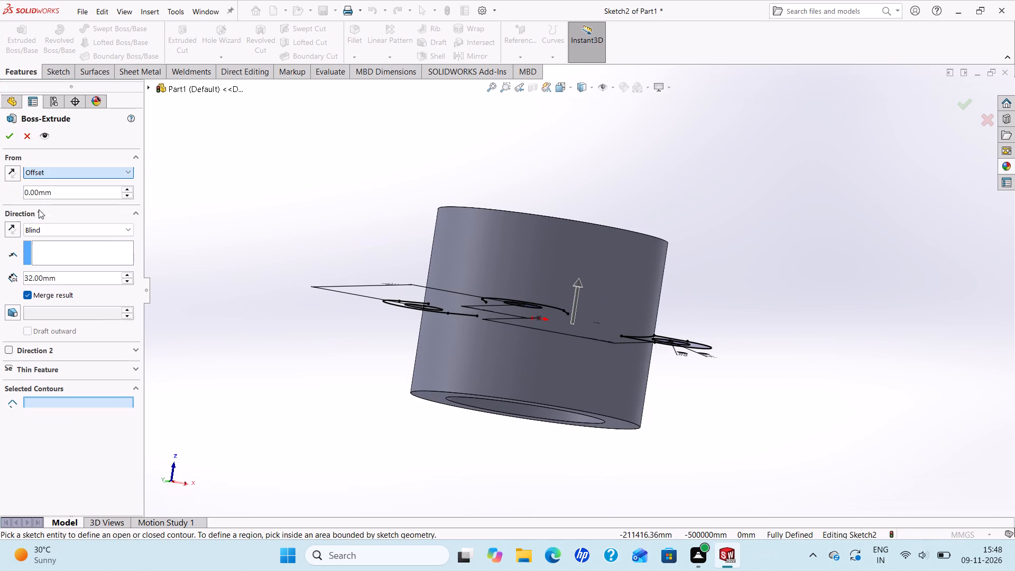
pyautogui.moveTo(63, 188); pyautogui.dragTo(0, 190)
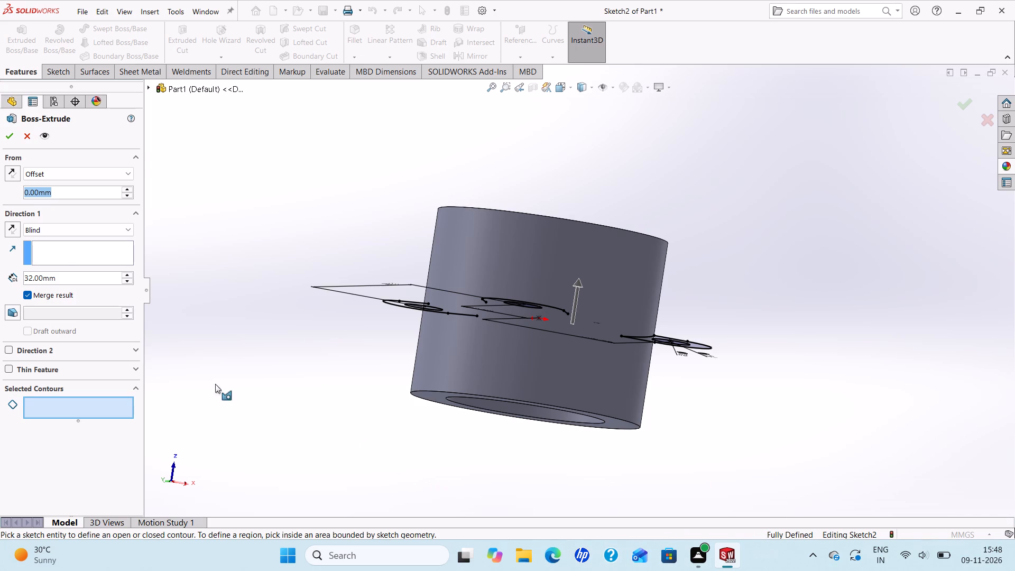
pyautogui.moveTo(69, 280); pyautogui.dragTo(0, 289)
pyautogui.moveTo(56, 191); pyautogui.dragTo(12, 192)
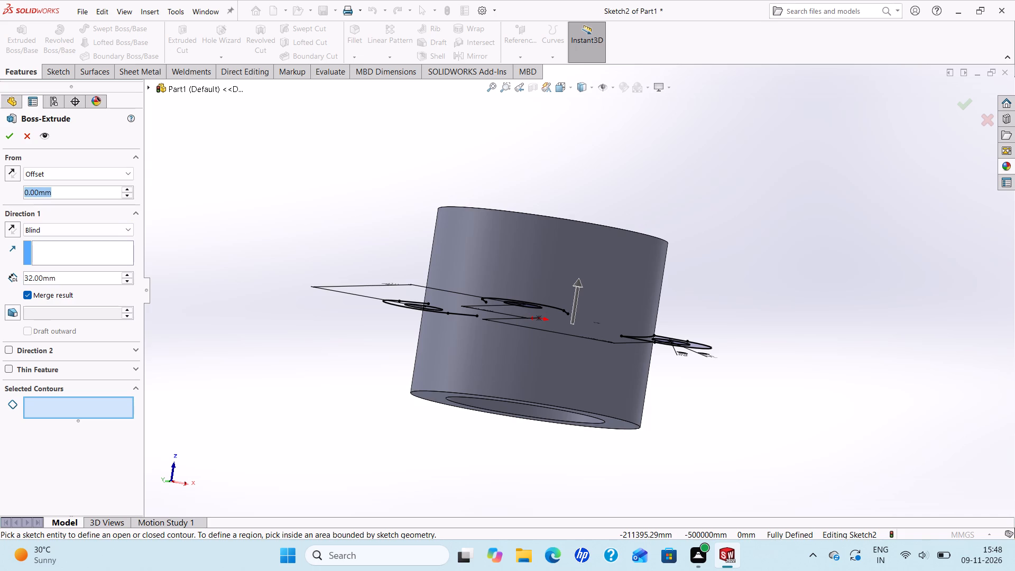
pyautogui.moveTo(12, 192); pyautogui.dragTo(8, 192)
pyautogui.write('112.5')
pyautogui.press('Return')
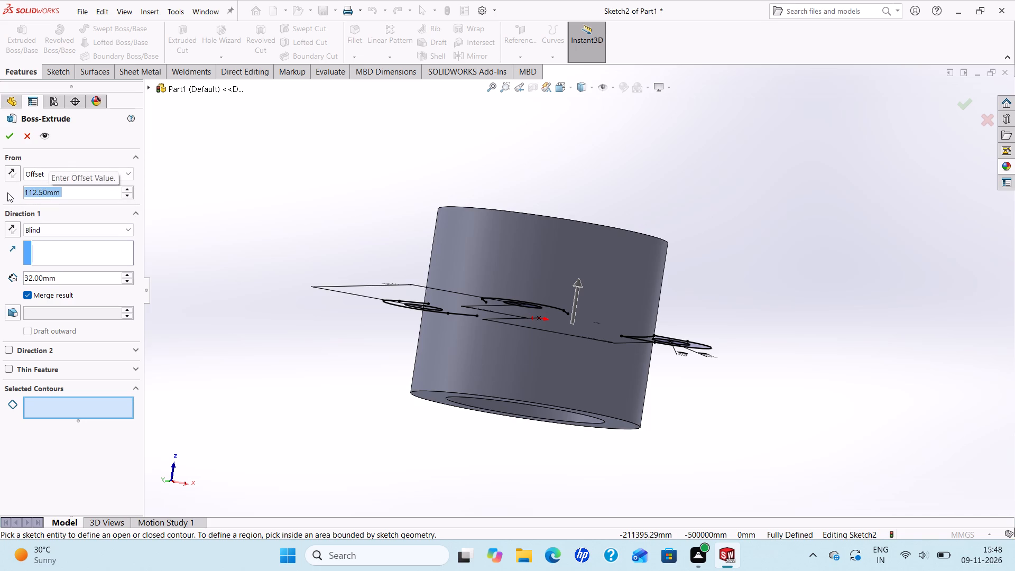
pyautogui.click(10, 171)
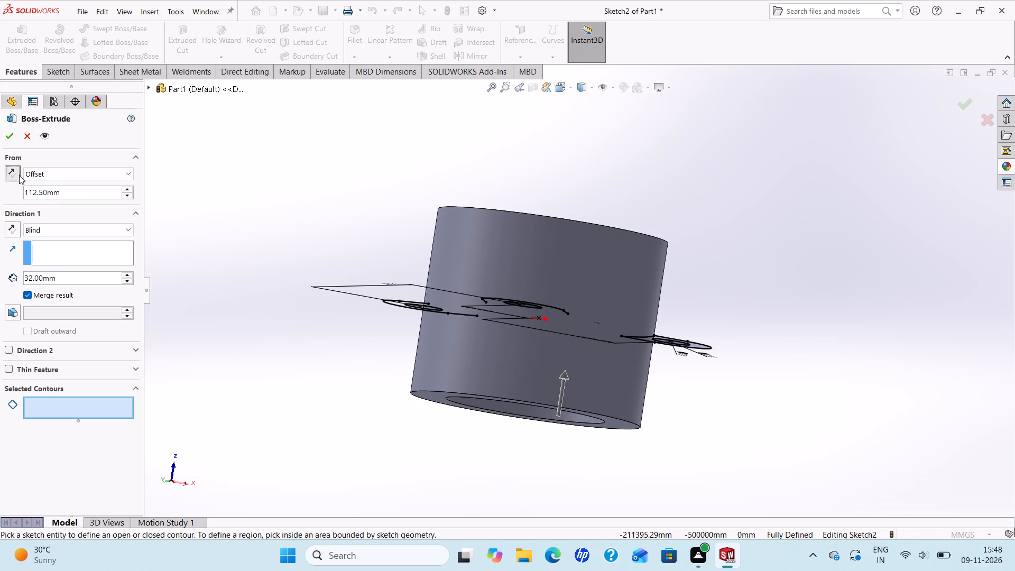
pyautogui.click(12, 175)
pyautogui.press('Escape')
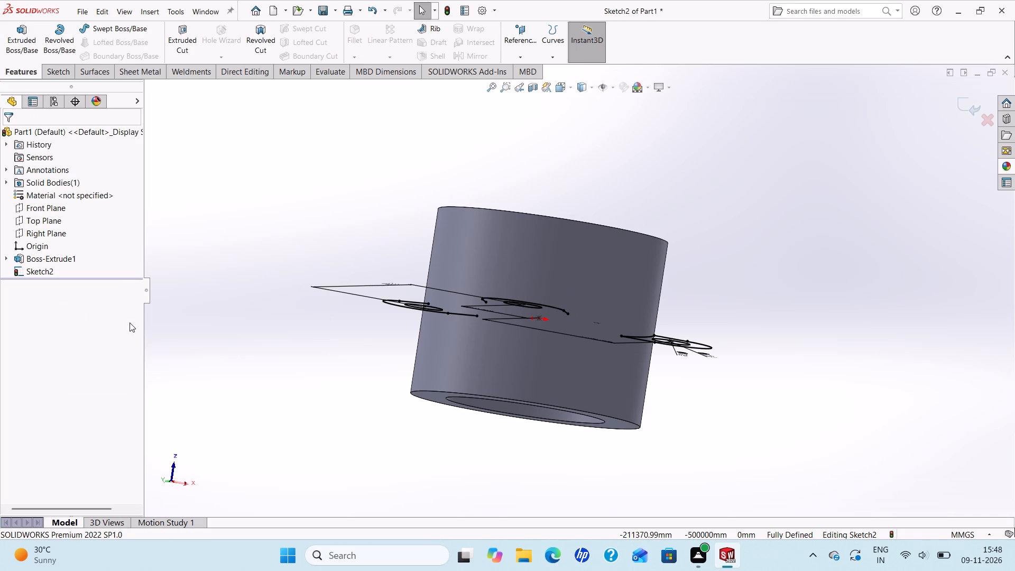
# Exit the lug sketch and delete it from the part, keeping only the extruded ring.
pyautogui.hotkey('ctrl', 'z')
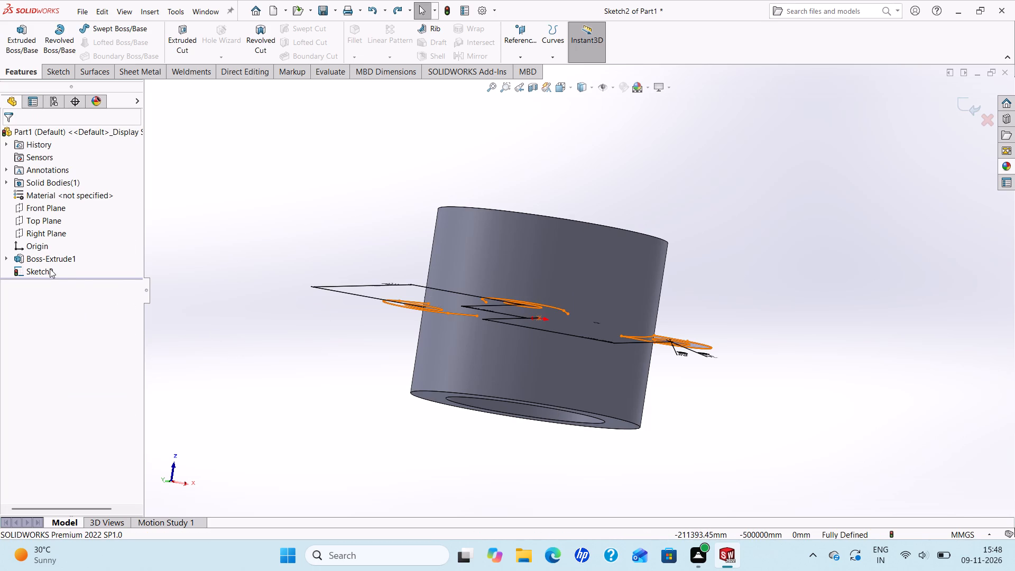
pyautogui.rightClick(50, 269)
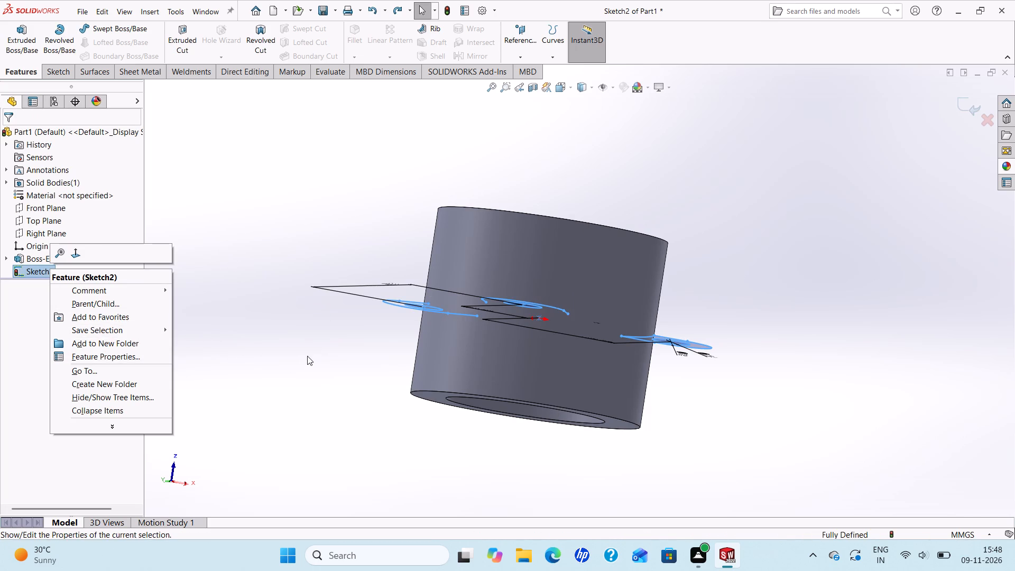
pyautogui.press('Escape')
pyautogui.press('Escape')
pyautogui.click(975, 107)
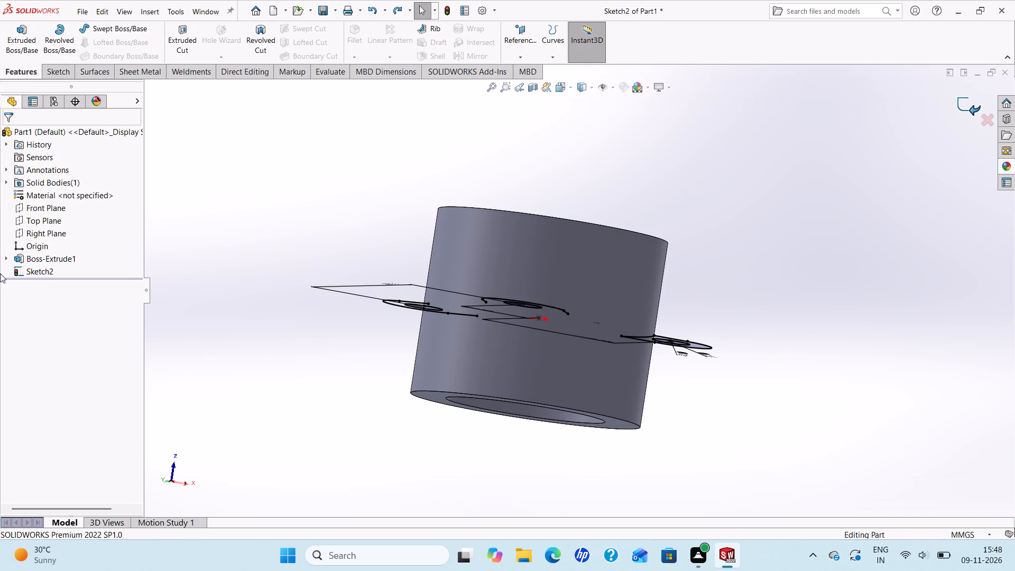
pyautogui.rightClick(39, 278)
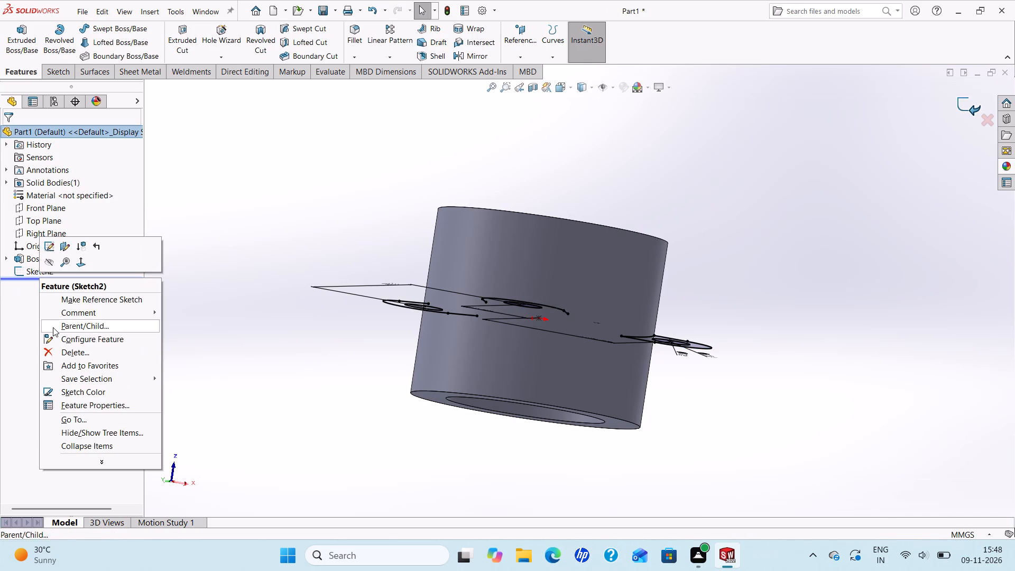
pyautogui.click(51, 356)
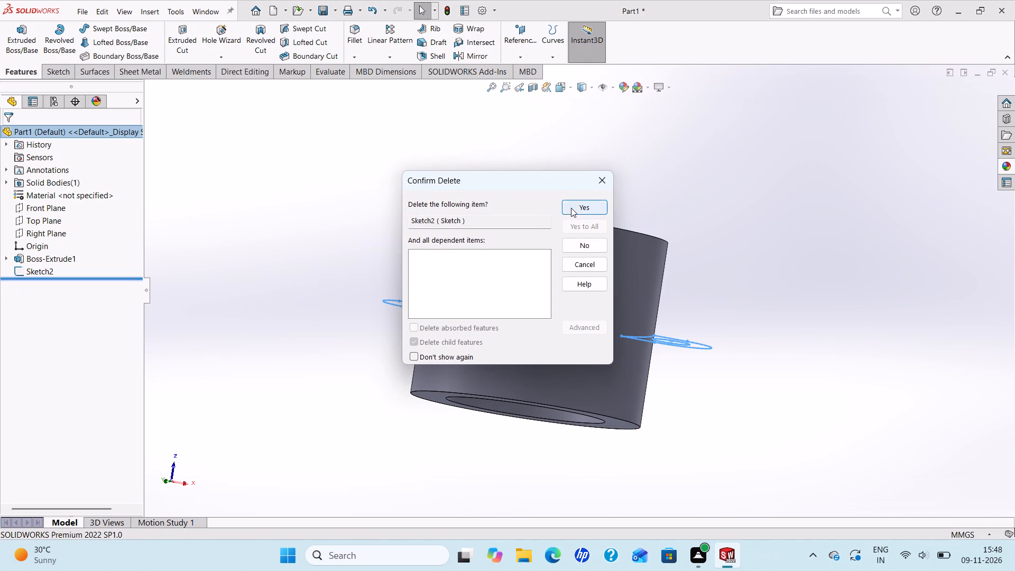
pyautogui.click(571, 208)
# On the ring's end face, sketch two concentric circles about 193 mm from the origin along X, the larger about 33 mm in radius.
pyautogui.moveTo(545, 269); pyautogui.dragTo(478, 478, button='middle')
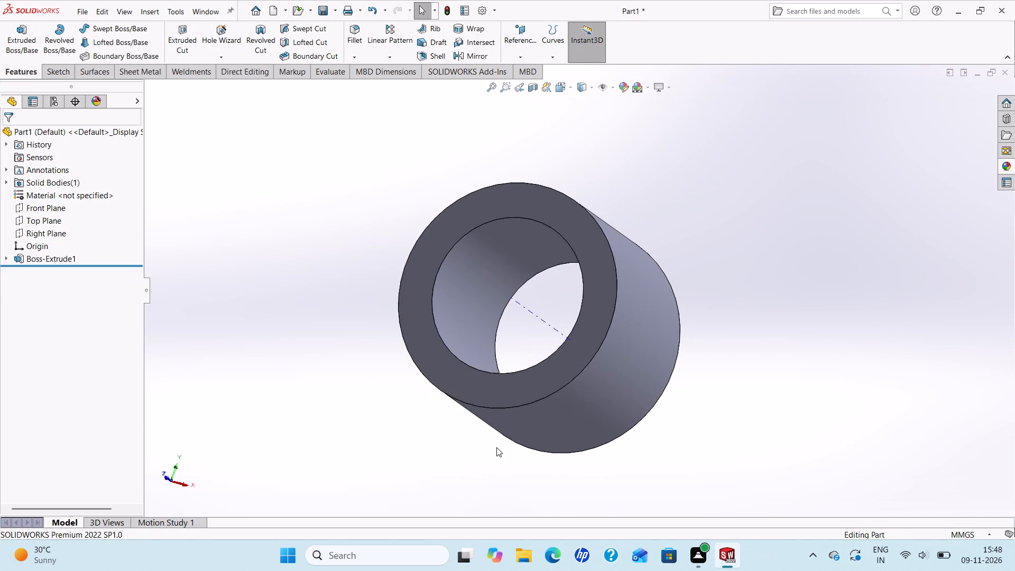
pyautogui.click(422, 328)
pyautogui.click(471, 299)
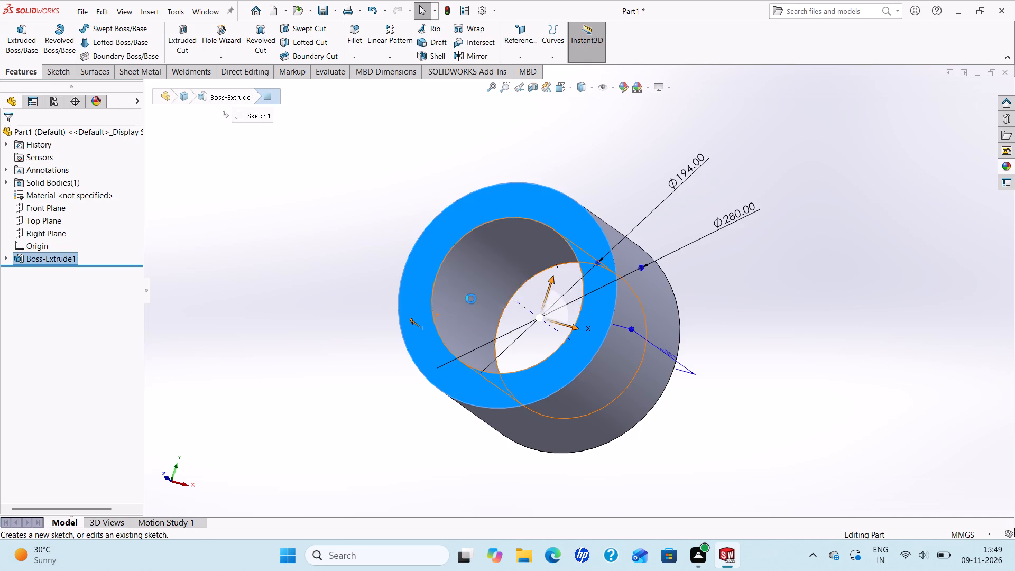
pyautogui.scroll(3, 716, 353)
pyautogui.scroll(-2, 734, 292)
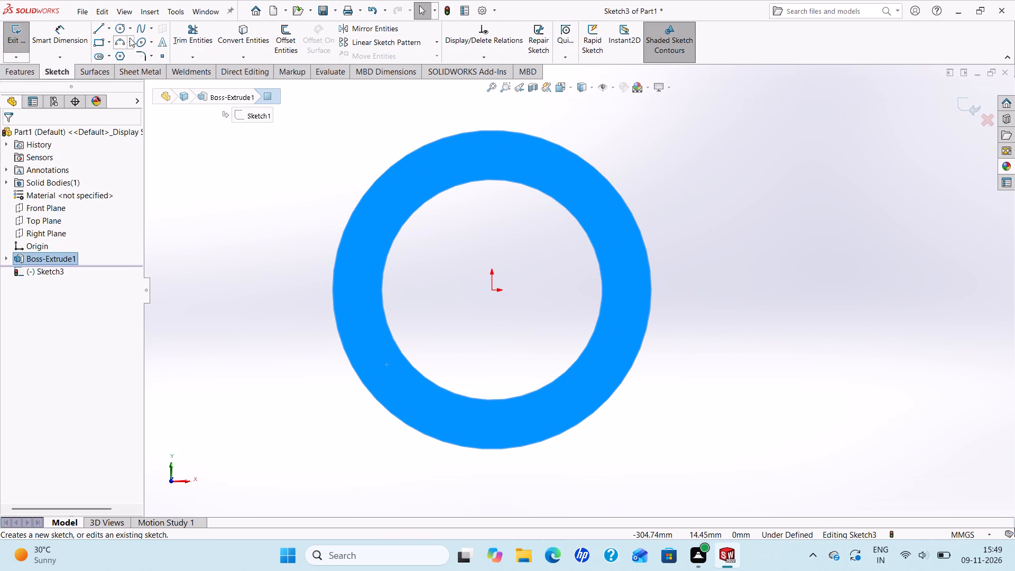
pyautogui.click(122, 25)
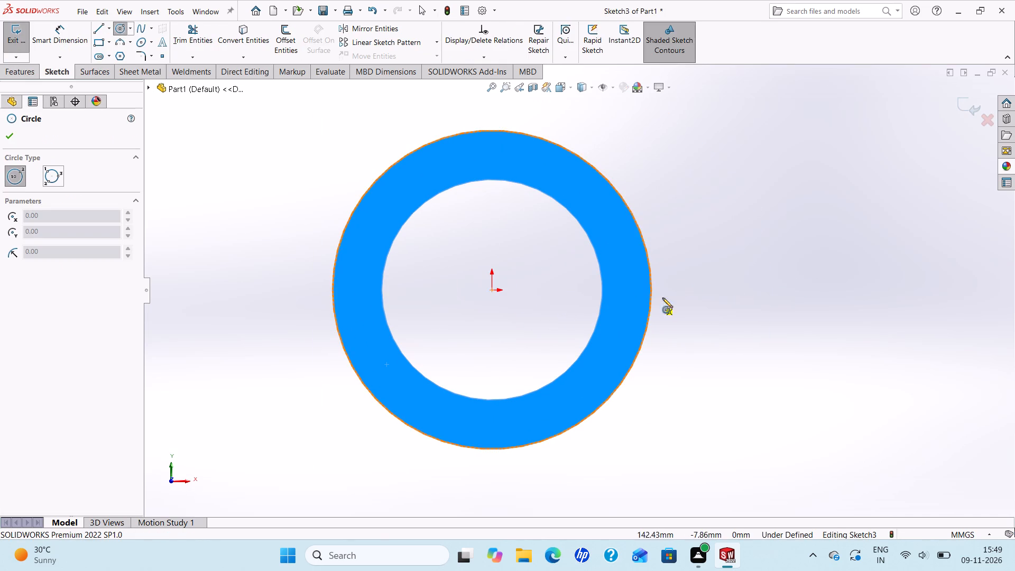
pyautogui.click(711, 289)
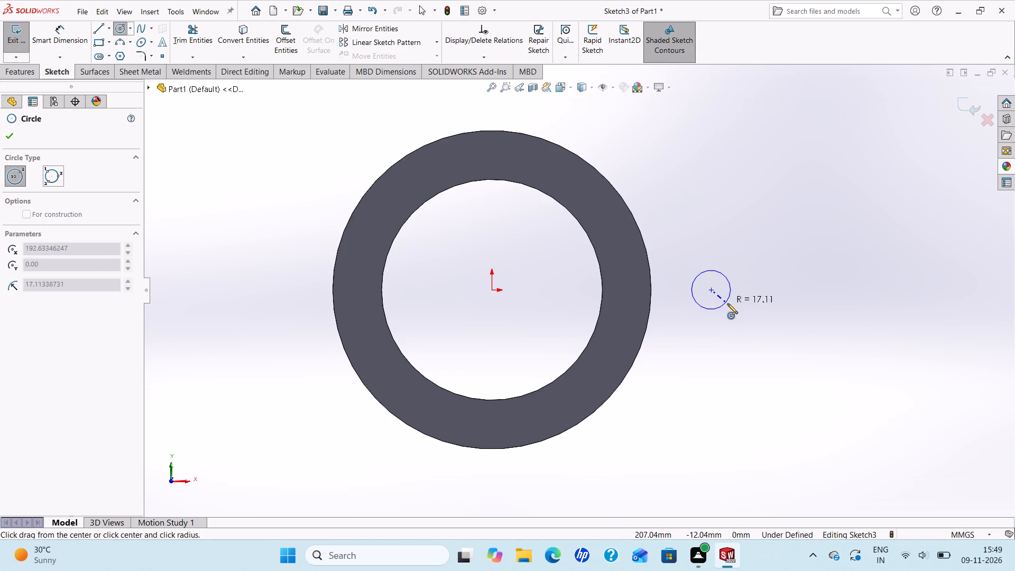
pyautogui.click(727, 303)
pyautogui.click(714, 291)
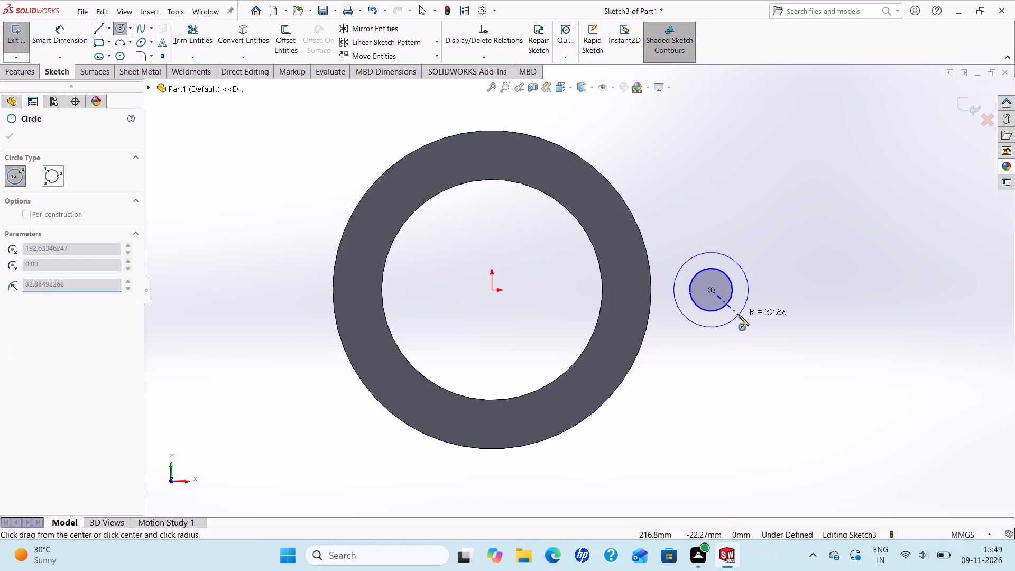
pyautogui.click(739, 315)
pyautogui.rightClick(740, 316)
pyautogui.click(748, 327)
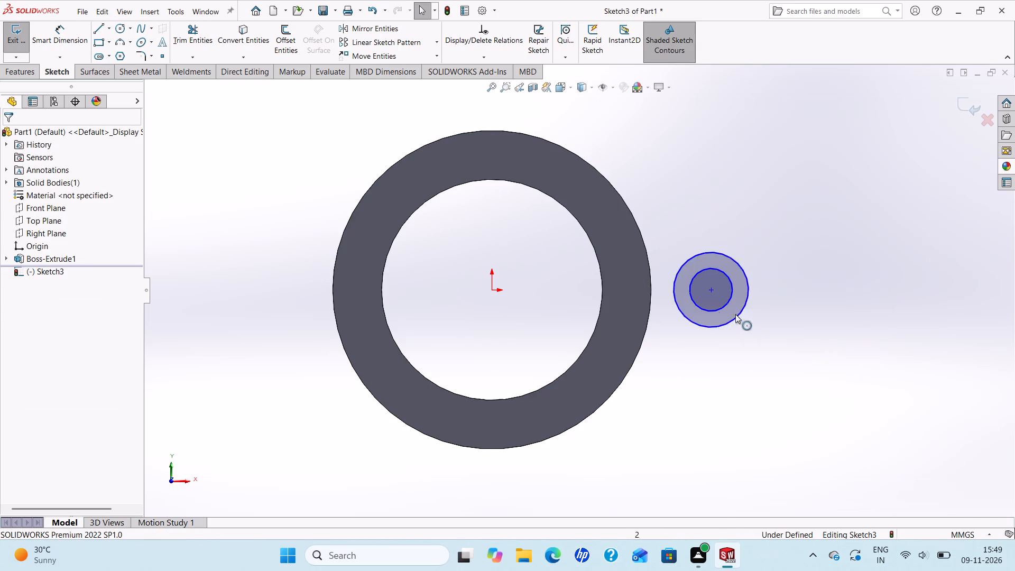
# Open the existing butterfly body part from the hammer folder as a reference.
pyautogui.hotkey('ctrl', 'o')
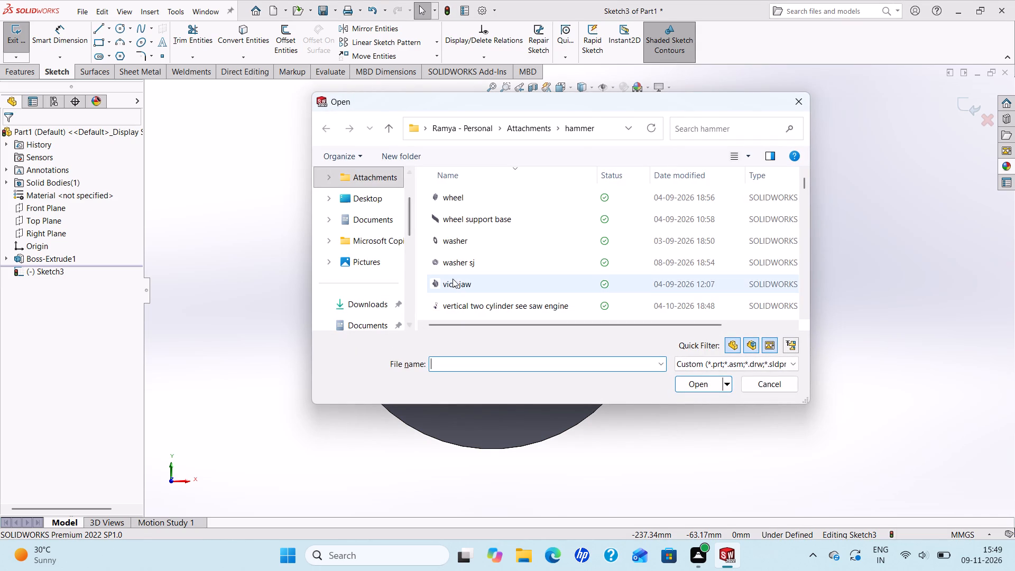
pyautogui.scroll(-4, 453, 278)
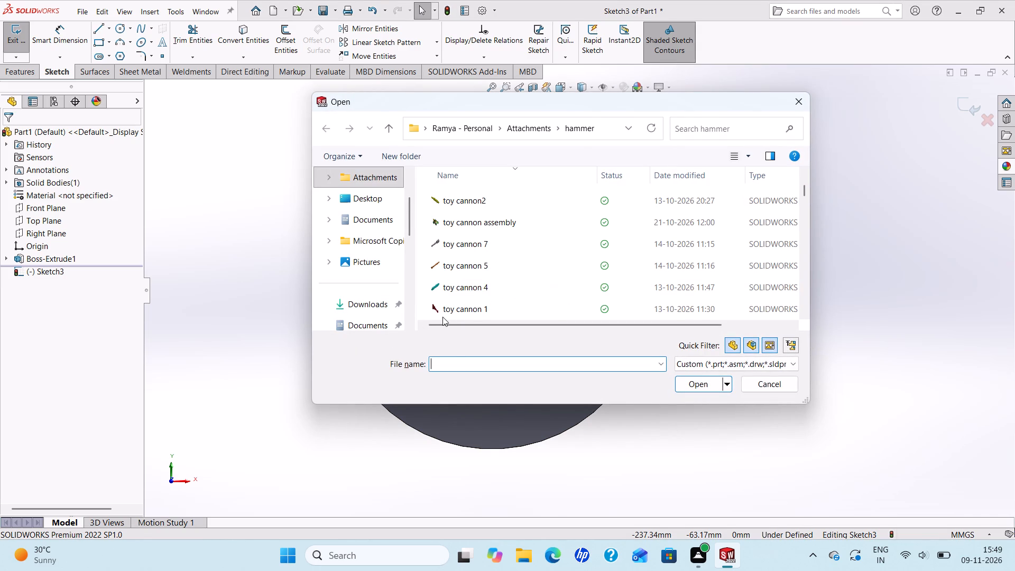
pyautogui.press('b')
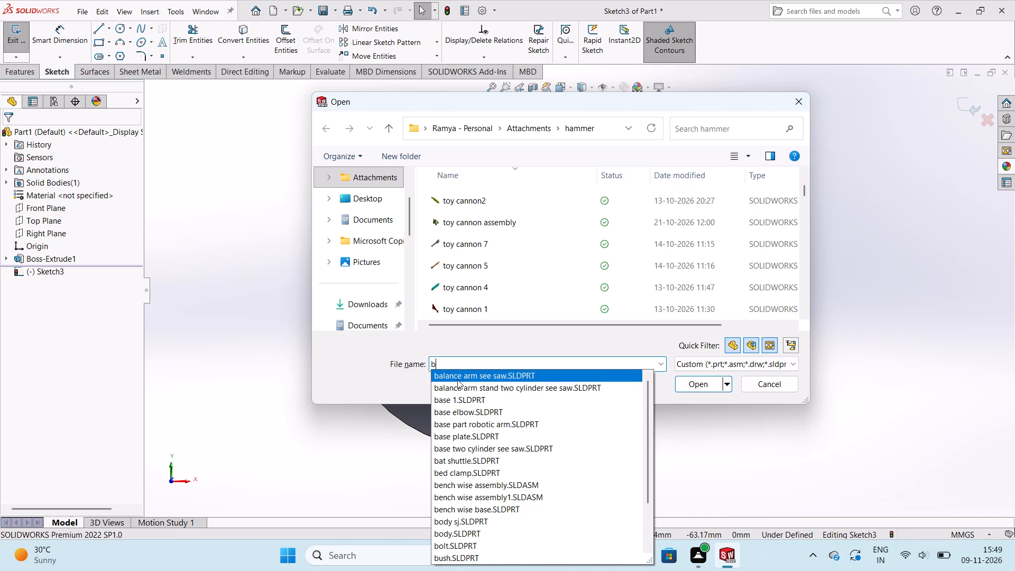
pyautogui.press('u')
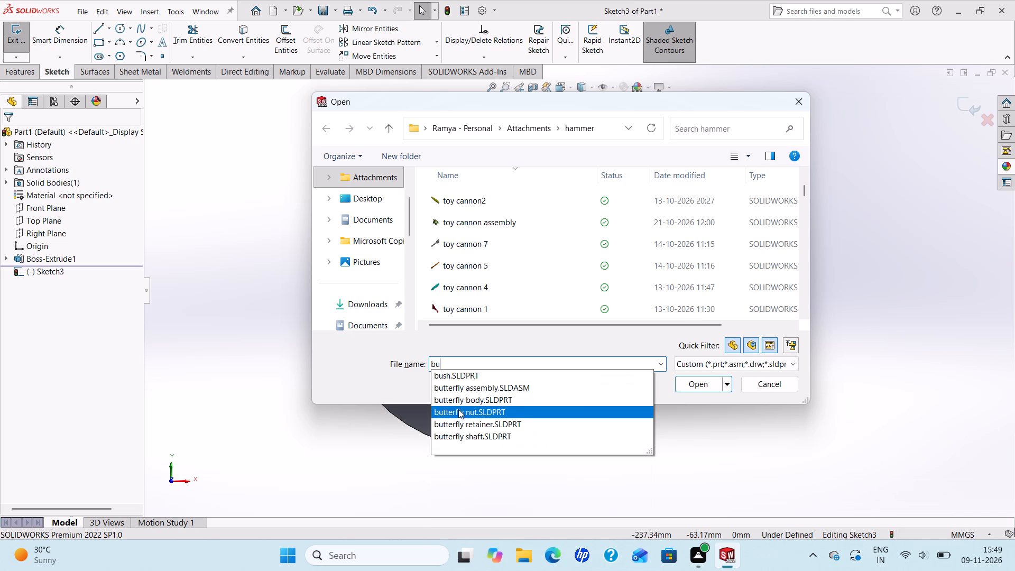
pyautogui.click(463, 402)
pyautogui.click(682, 382)
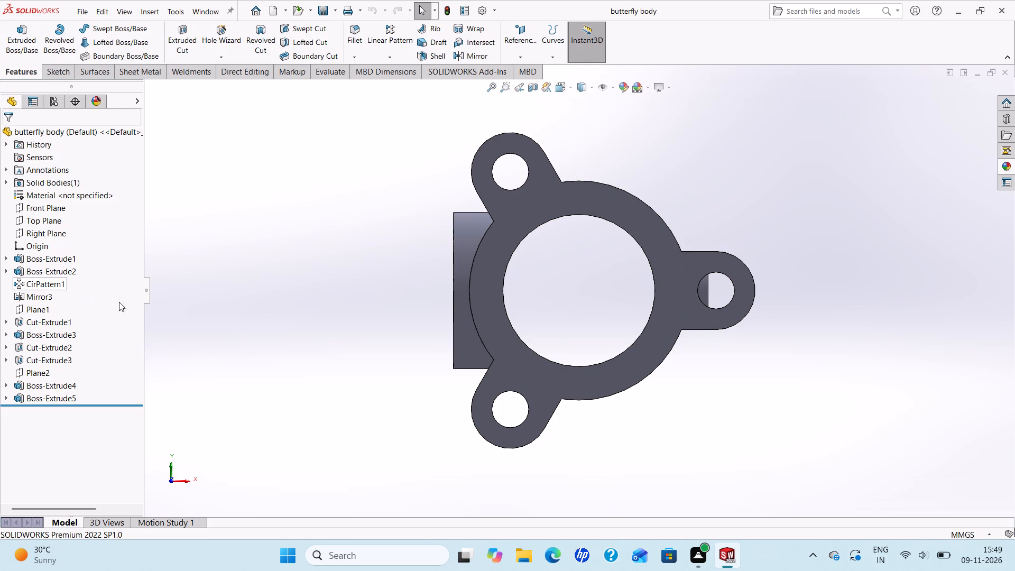
# Examine the sketch dimensions and extrusion settings of the side lug feature Boss-Extrude2.
pyautogui.rightClick(53, 267)
pyautogui.click(75, 238)
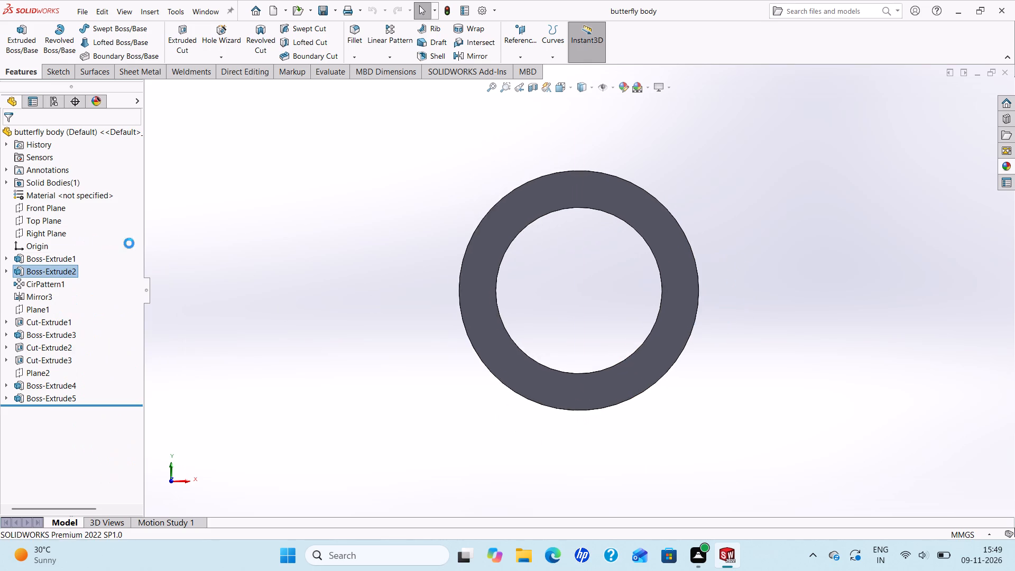
pyautogui.scroll(2, 517, 302)
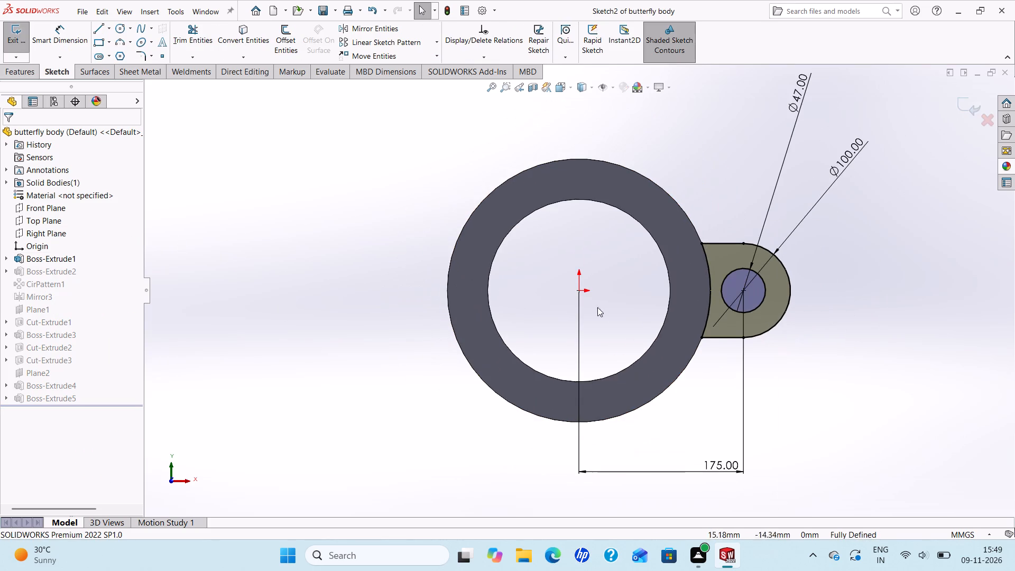
pyautogui.scroll(1, 613, 316)
pyautogui.scroll(-1, 614, 317)
pyautogui.scroll(2, 608, 316)
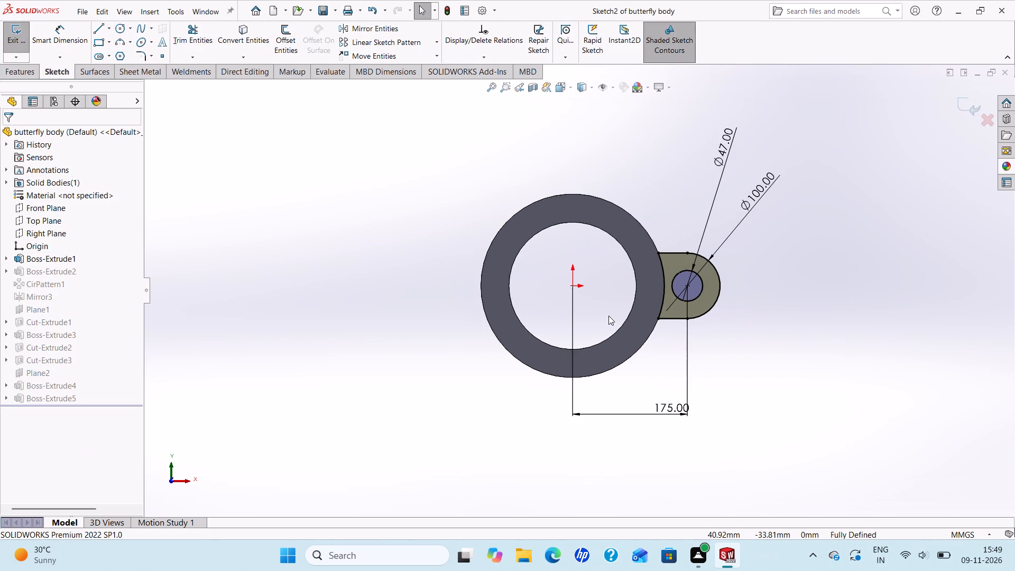
pyautogui.click(15, 34)
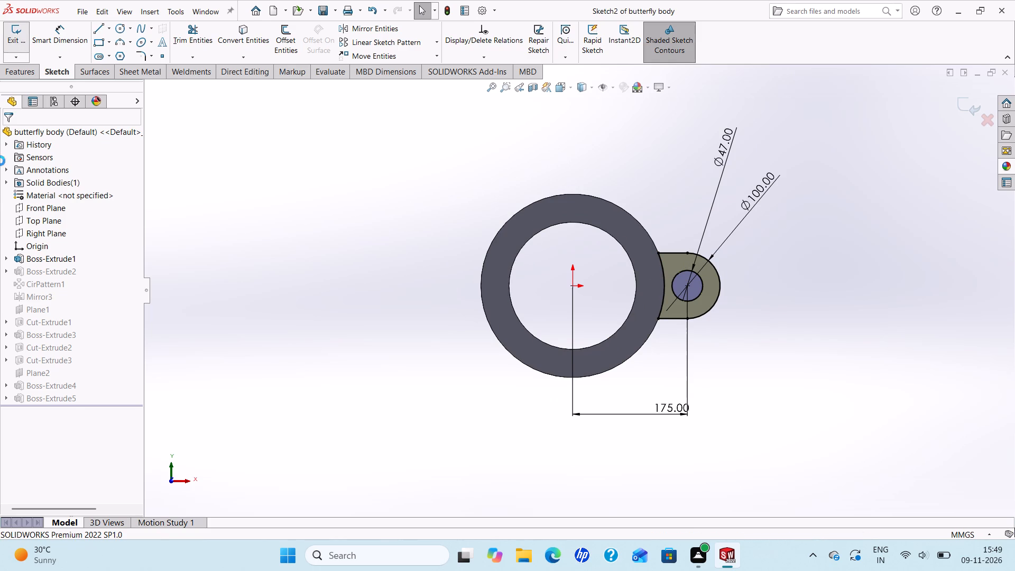
pyautogui.rightClick(58, 272)
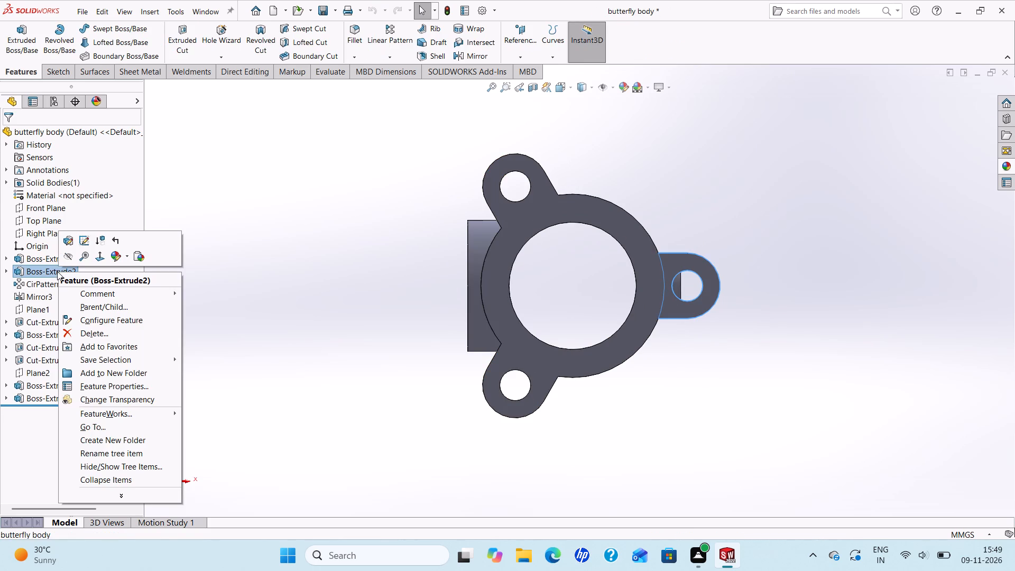
pyautogui.click(68, 236)
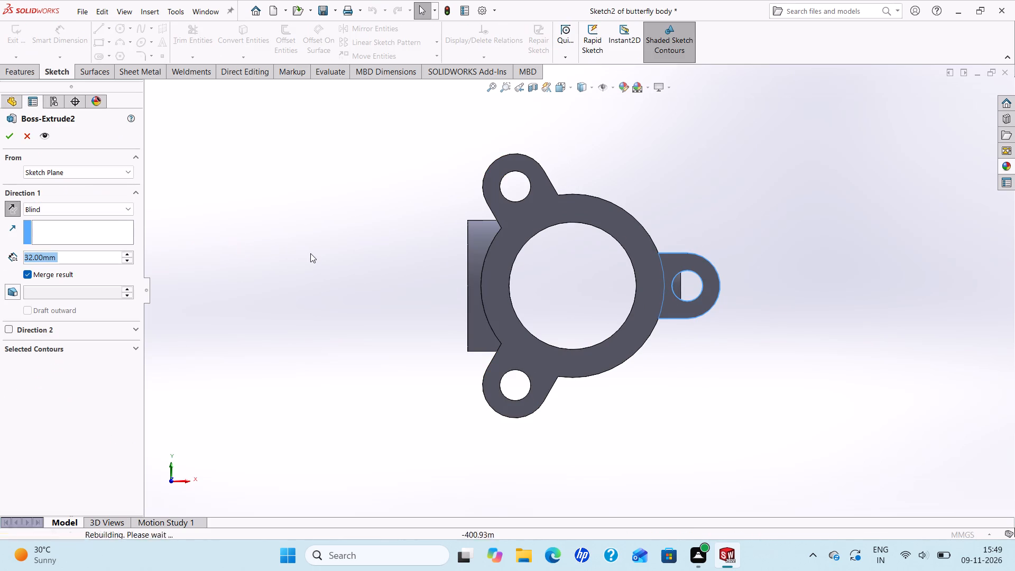
pyautogui.click(7, 137)
# Save and close the butterfly body reference part.
pyautogui.scroll(2, 257, 241)
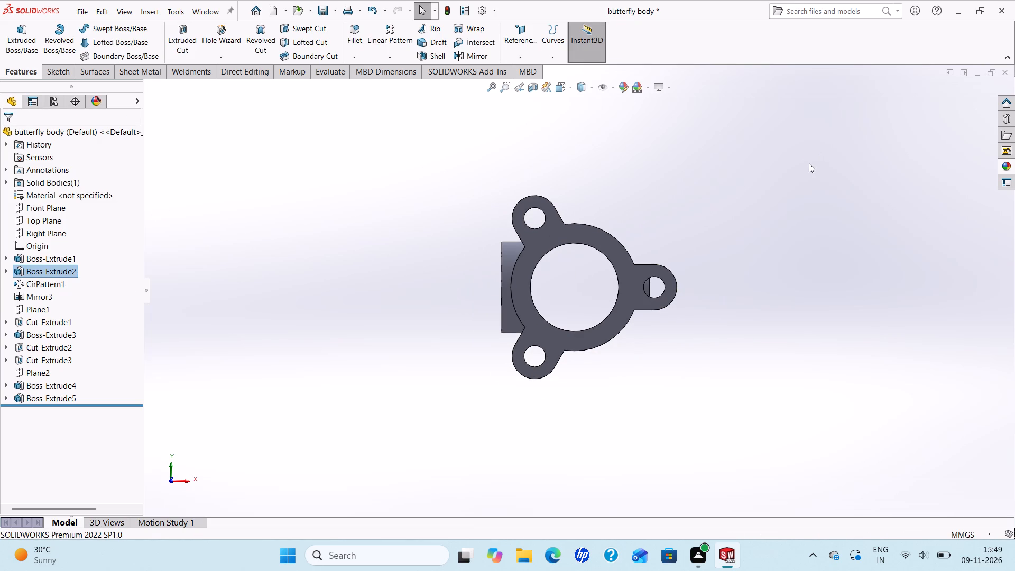
pyautogui.hotkey('ctrl', 's')
pyautogui.click(1004, 72)
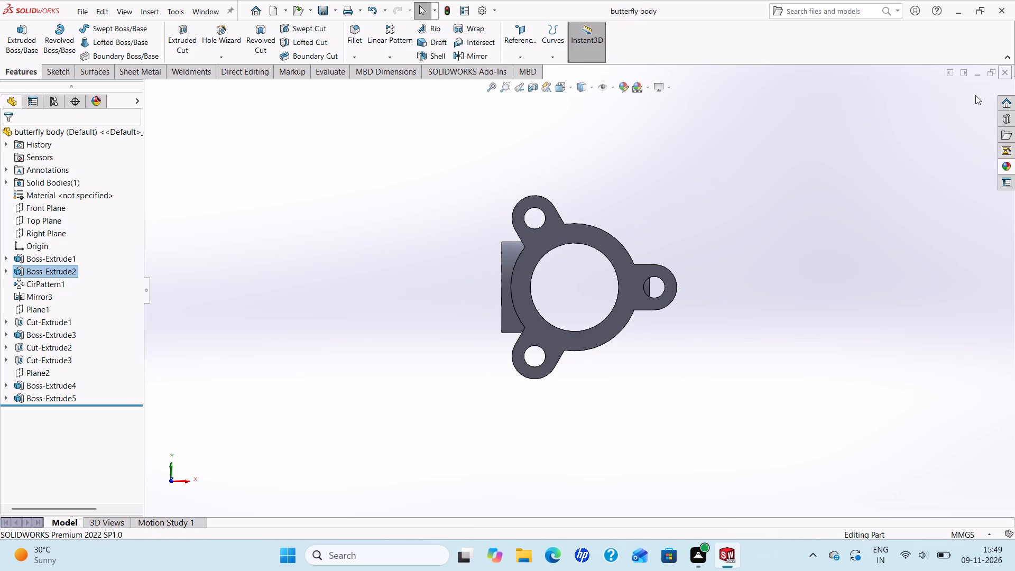
# Dimension the lug sketch's two concentric circles, setting the inner diameter to 47 mm and the outer diameter to 100 mm.
pyautogui.scroll(2, 732, 244)
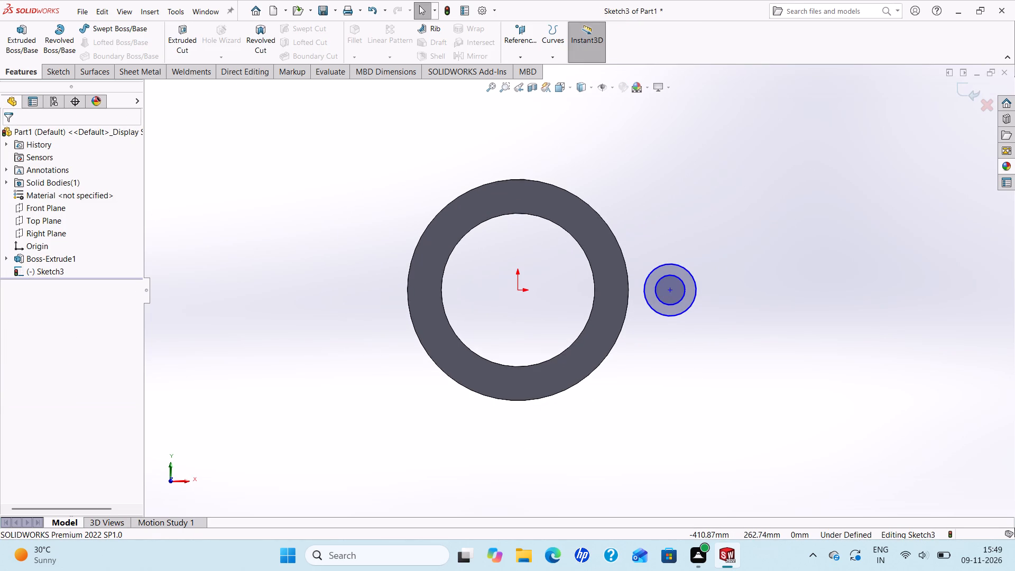
pyautogui.click(63, 78)
pyautogui.click(59, 35)
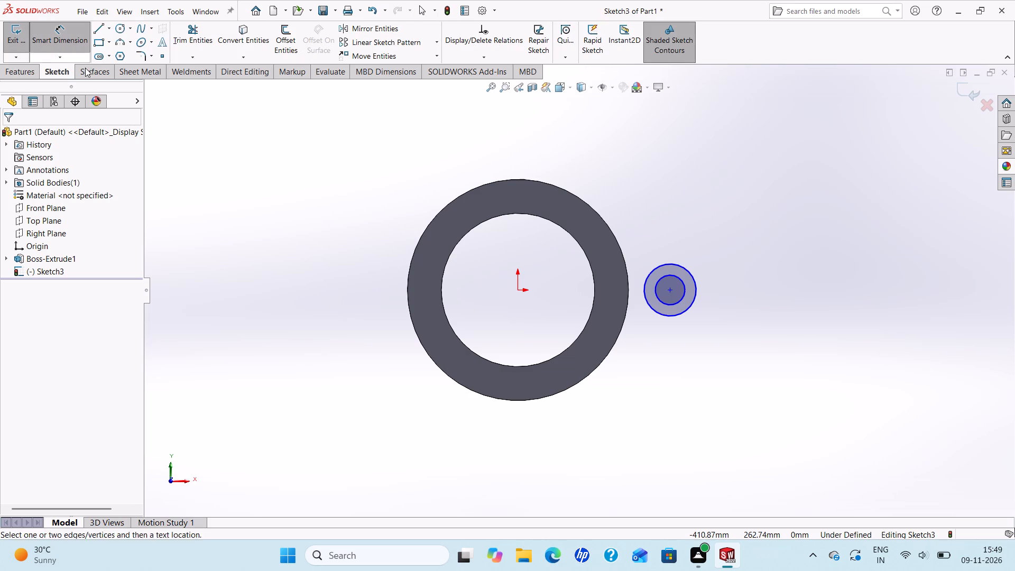
pyautogui.click(678, 279)
pyautogui.click(741, 193)
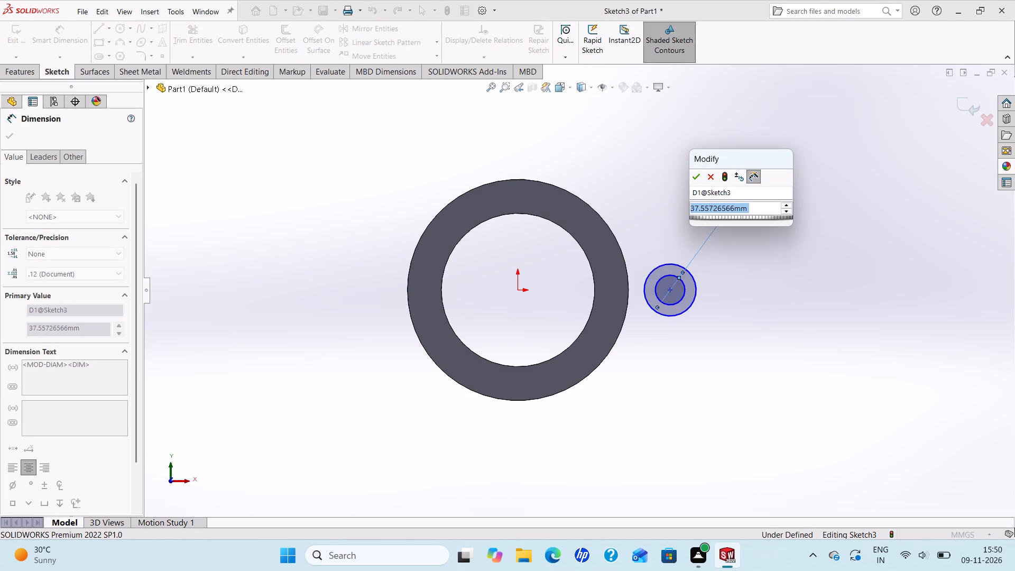
pyautogui.write('47')
pyautogui.press('Return')
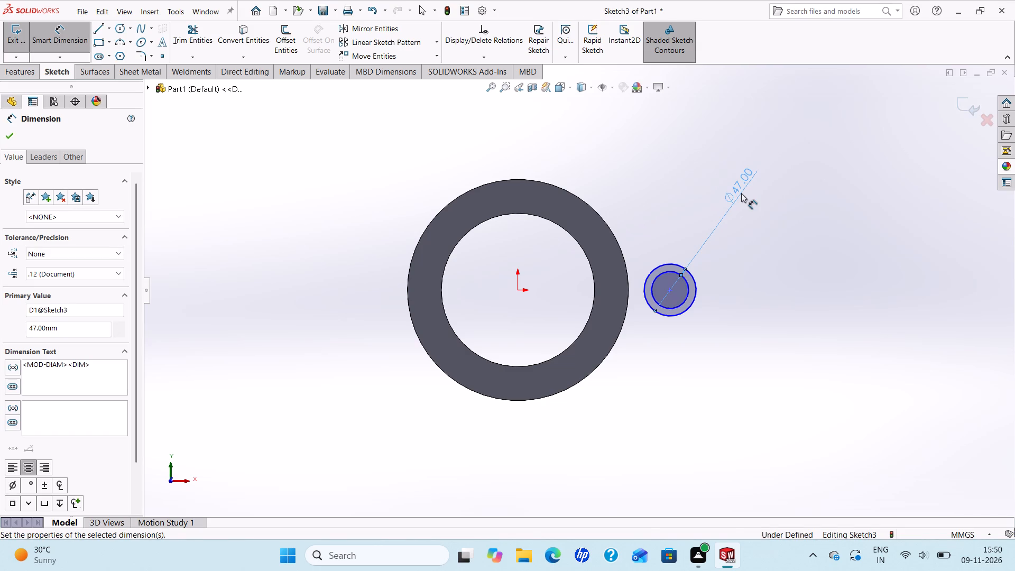
pyautogui.click(680, 264)
pyautogui.click(717, 177)
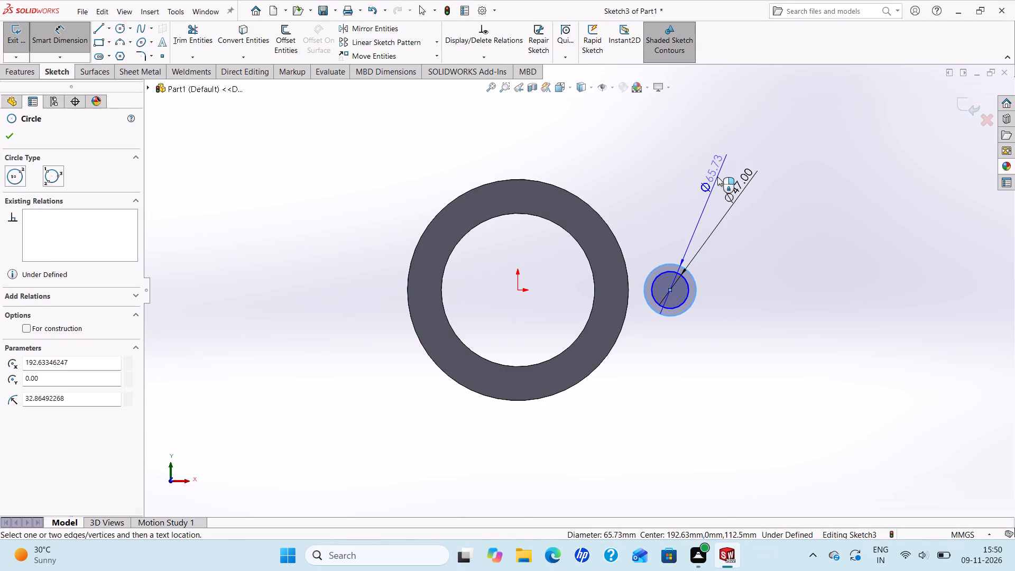
pyautogui.write('100')
pyautogui.press('Return')
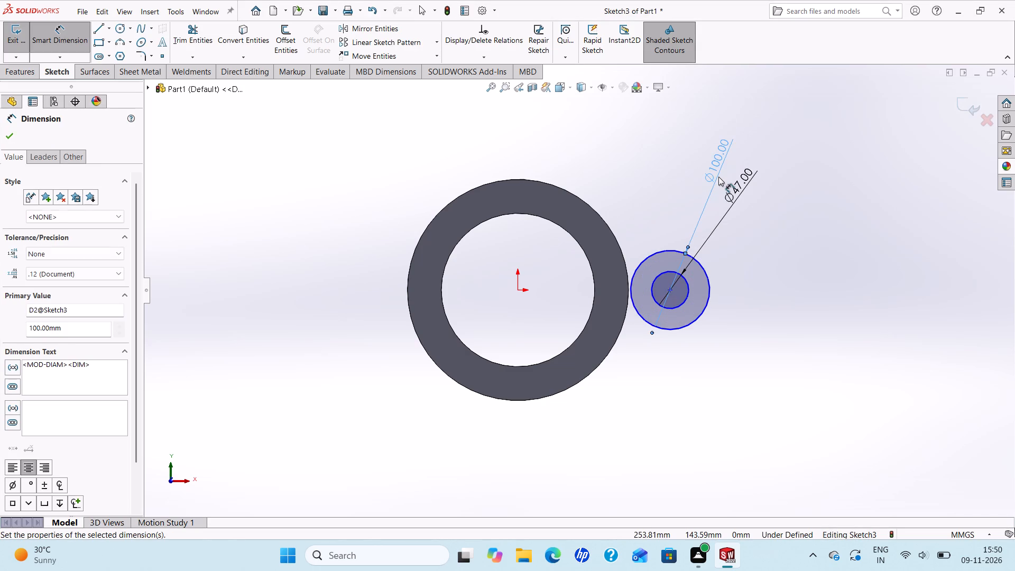
# Dimension the horizontal distance from the origin to the lug circles' centre and set it to 175 mm.
pyautogui.click(669, 287)
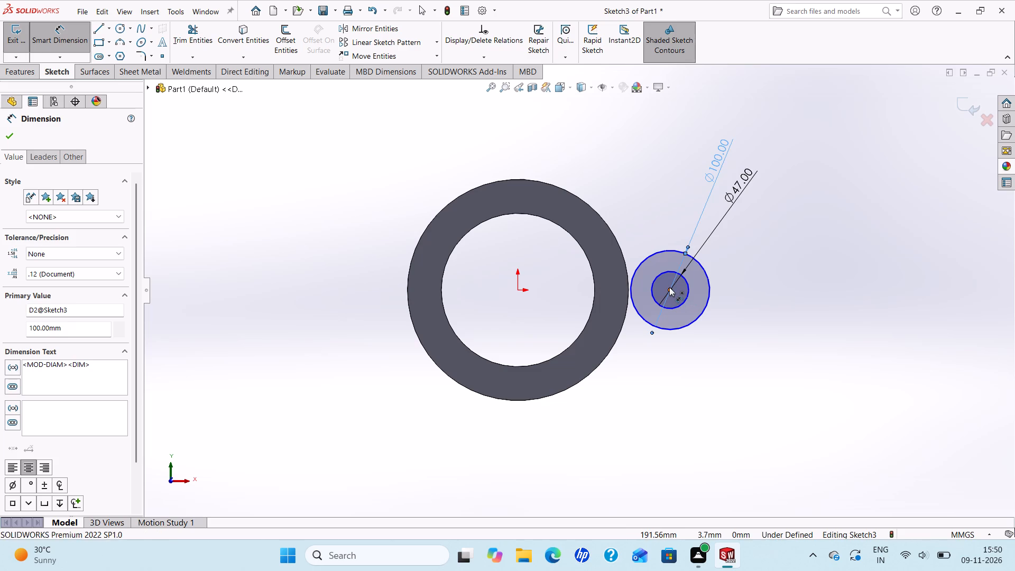
pyautogui.click(516, 288)
pyautogui.click(550, 439)
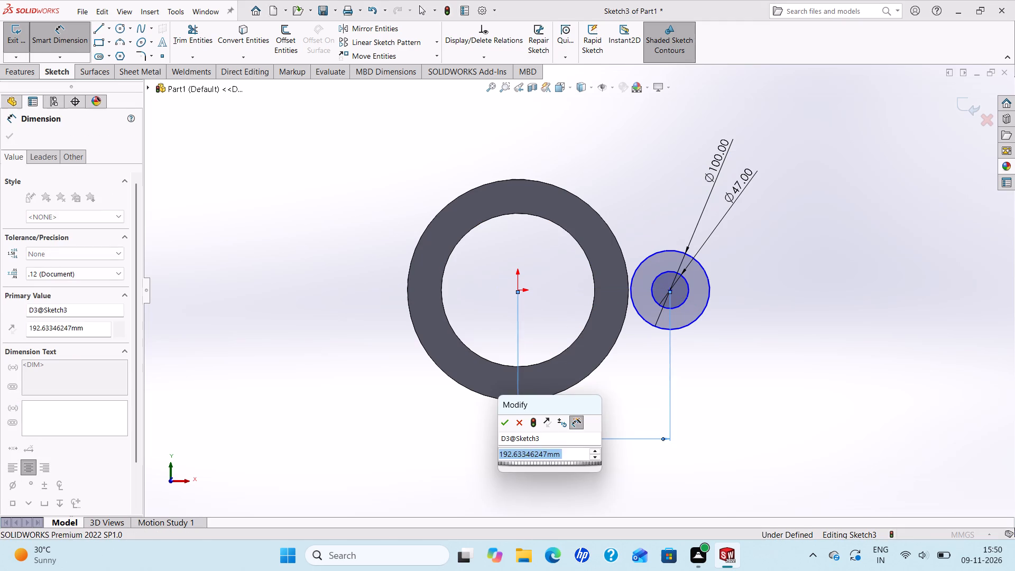
pyautogui.write('15')
pyautogui.press('BackSpace')
pyautogui.write('75')
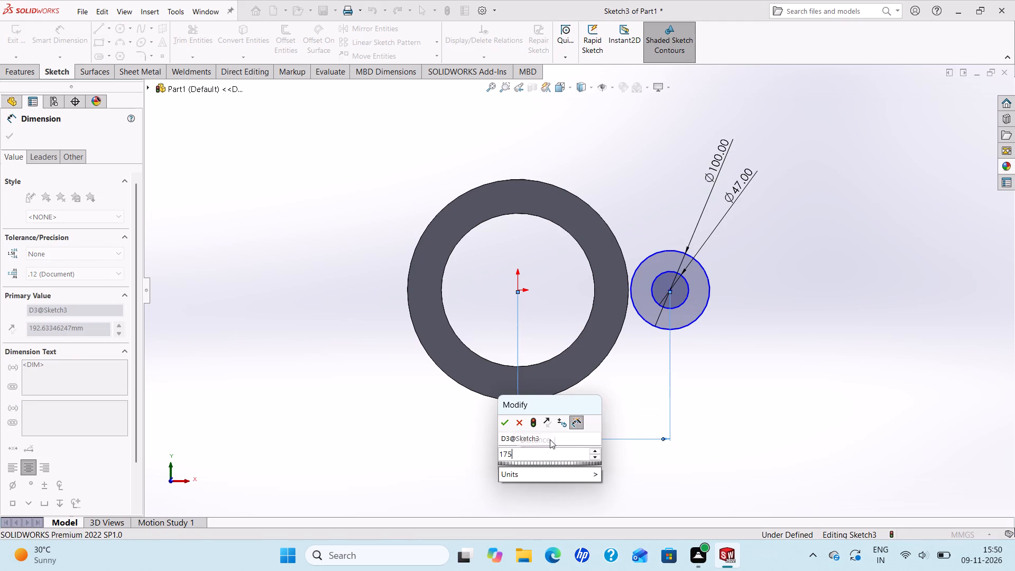
pyautogui.press('Return')
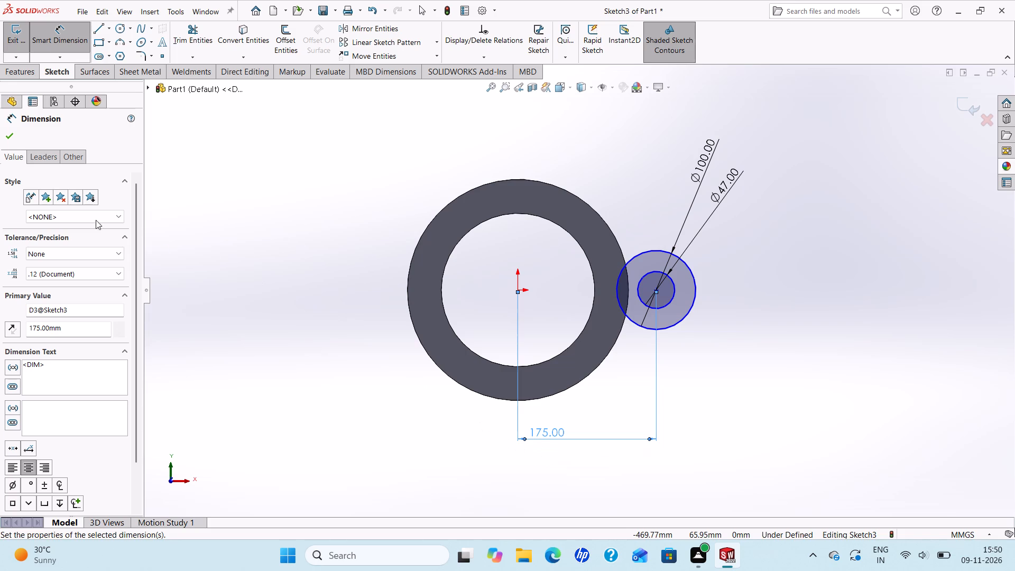
pyautogui.click(4, 138)
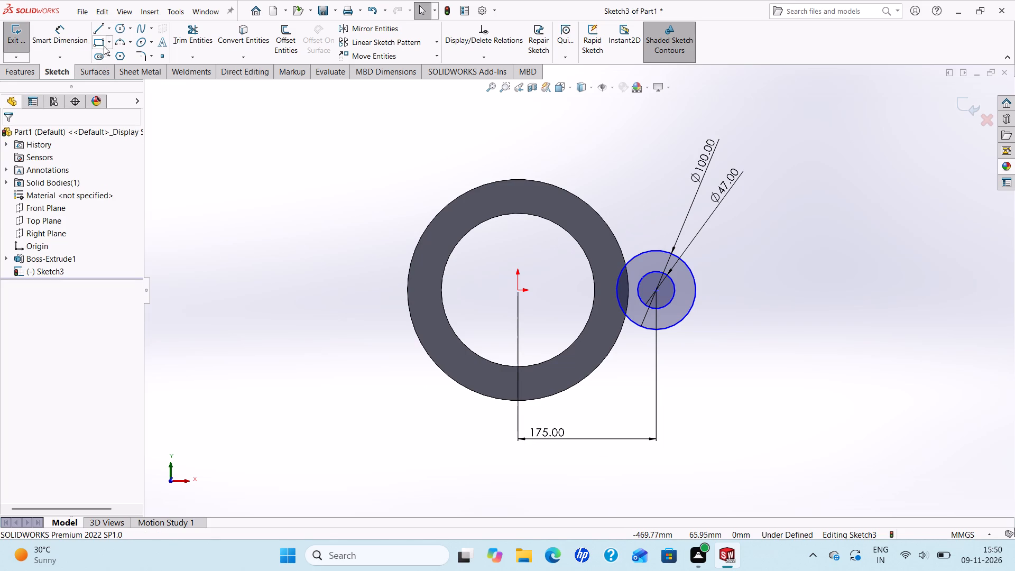
# Draw horizontal tangent lines from the 100 mm circle's top and bottom points into the ring, the lower one about 68 mm long.
pyautogui.click(96, 27)
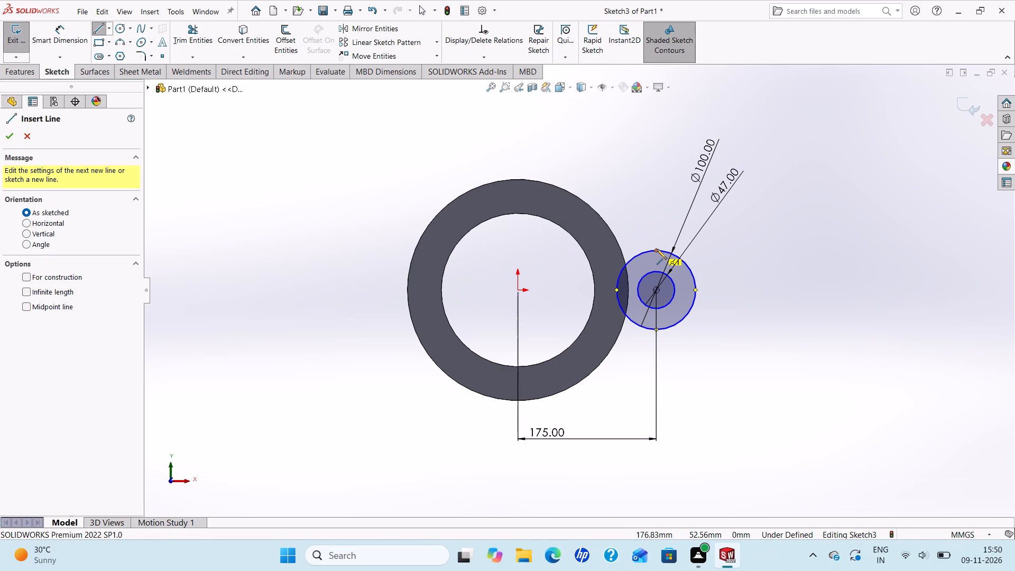
pyautogui.click(654, 250)
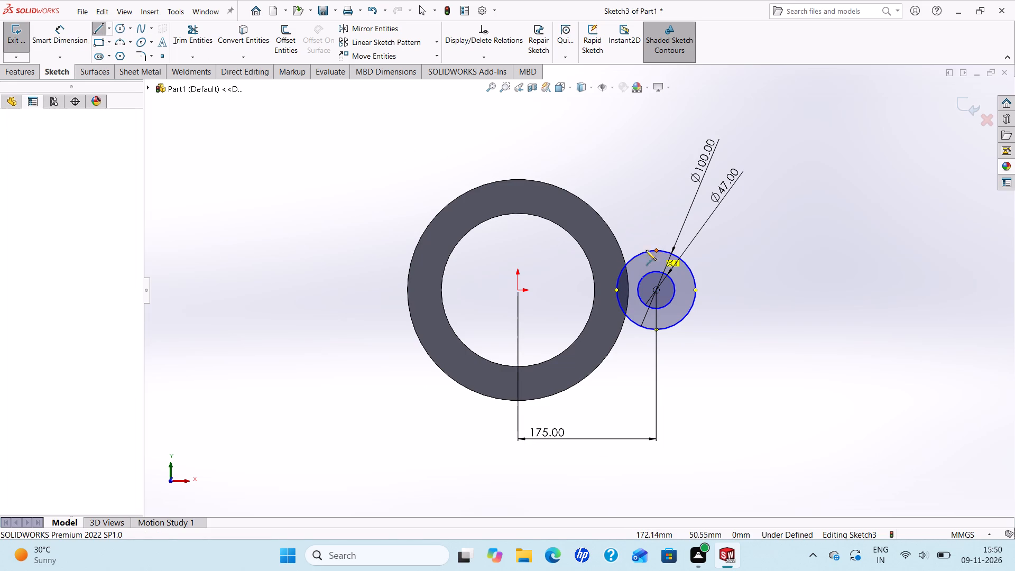
pyautogui.click(609, 250)
pyautogui.rightClick(609, 250)
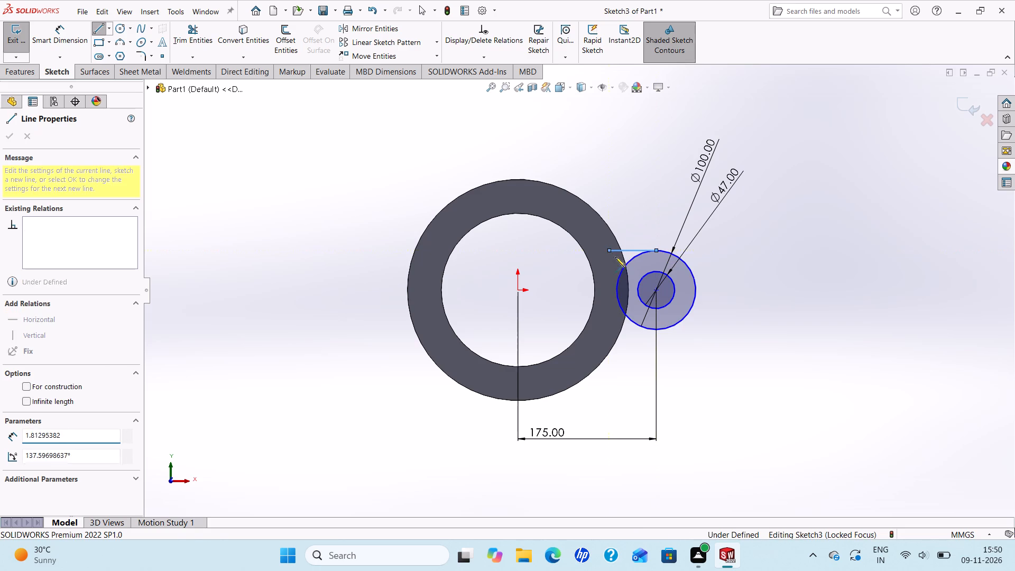
pyautogui.click(623, 260)
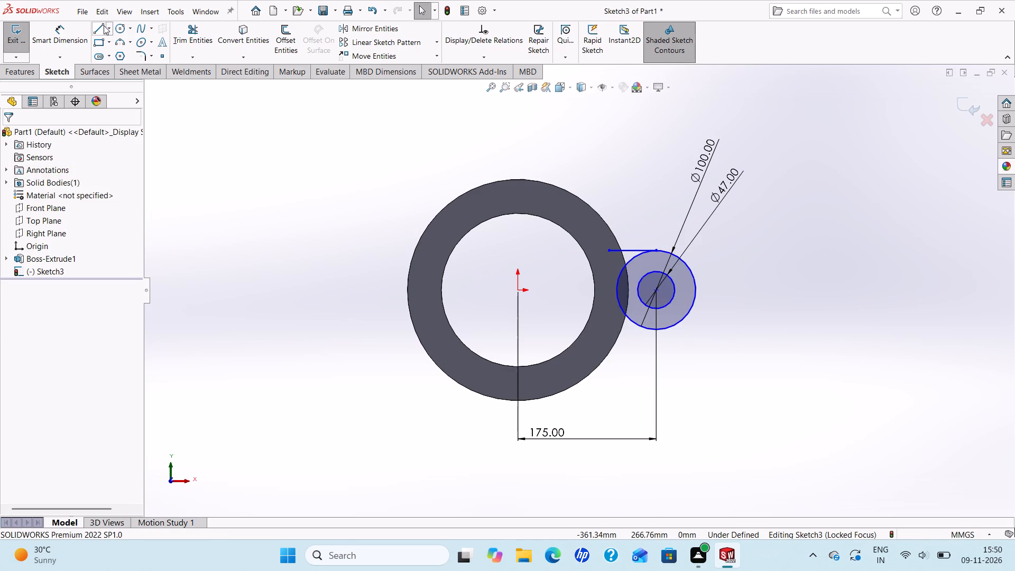
pyautogui.click(99, 30)
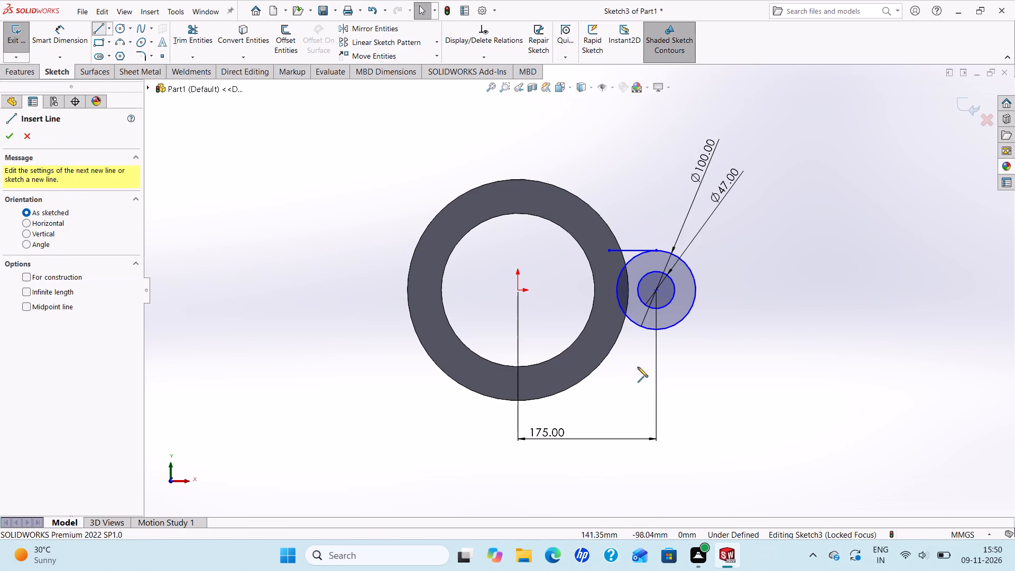
pyautogui.click(656, 329)
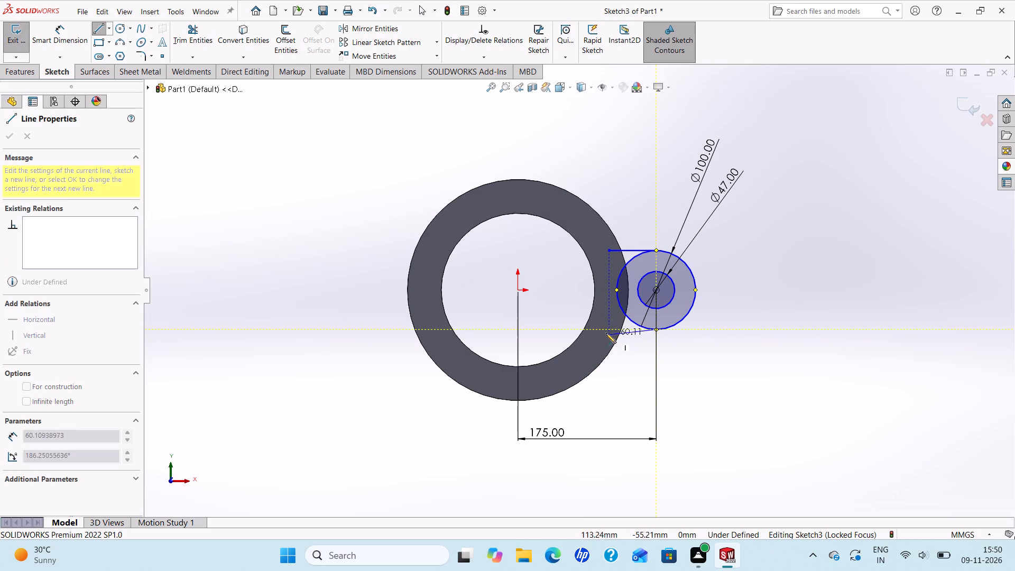
pyautogui.click(602, 329)
pyautogui.rightClick(602, 329)
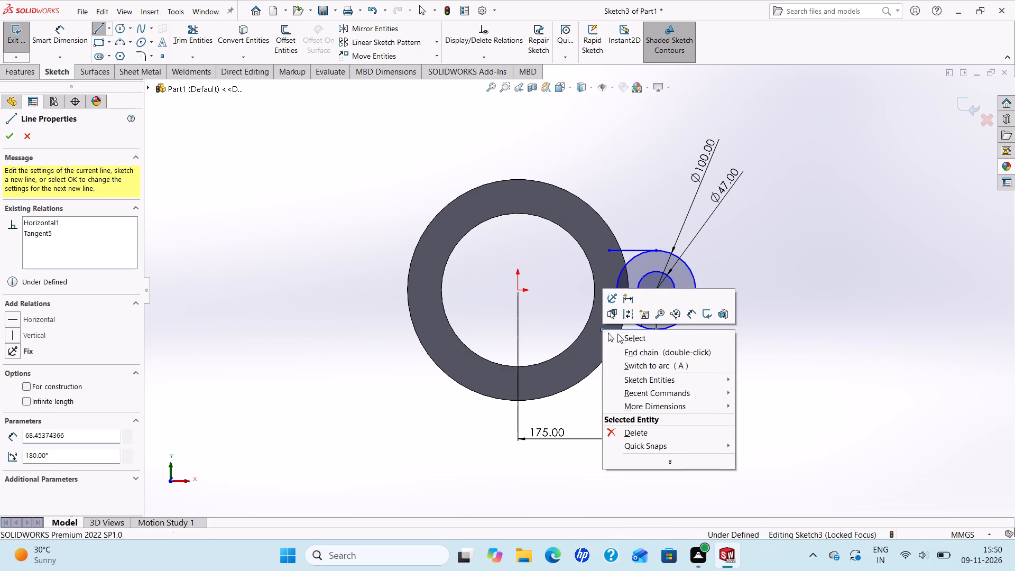
pyautogui.click(630, 337)
pyautogui.click(633, 330)
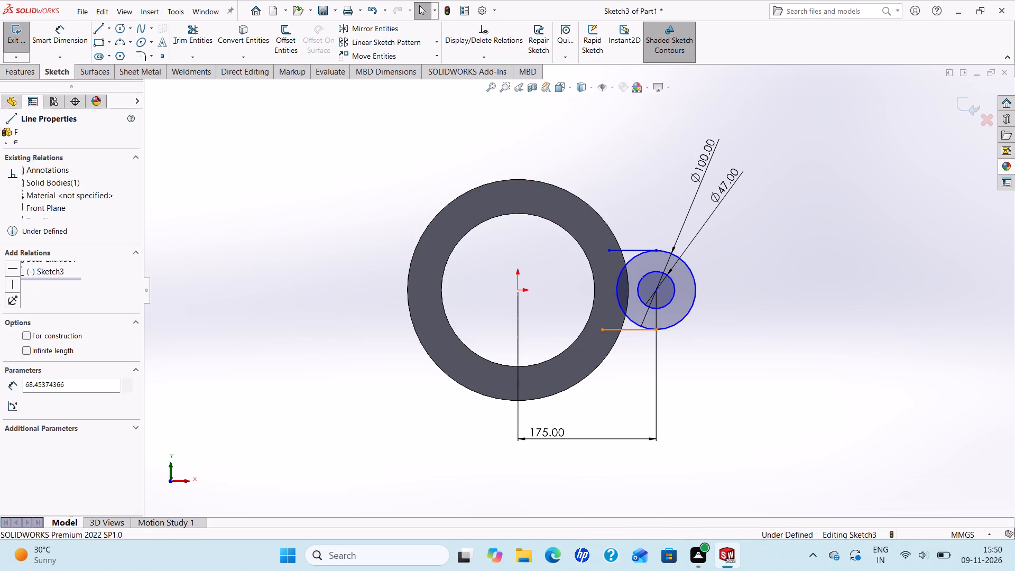
pyautogui.click(8, 270)
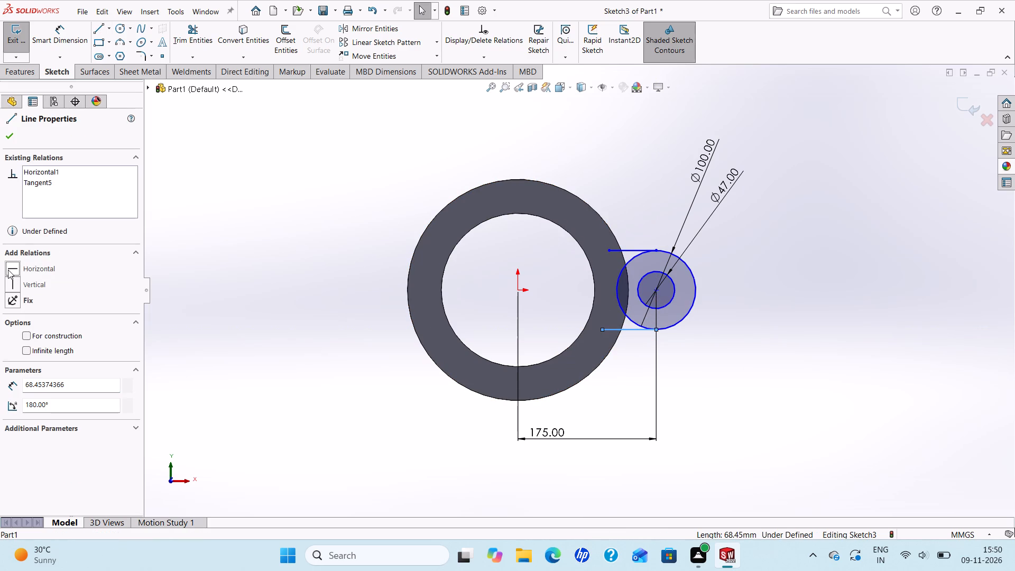
pyautogui.click(5, 132)
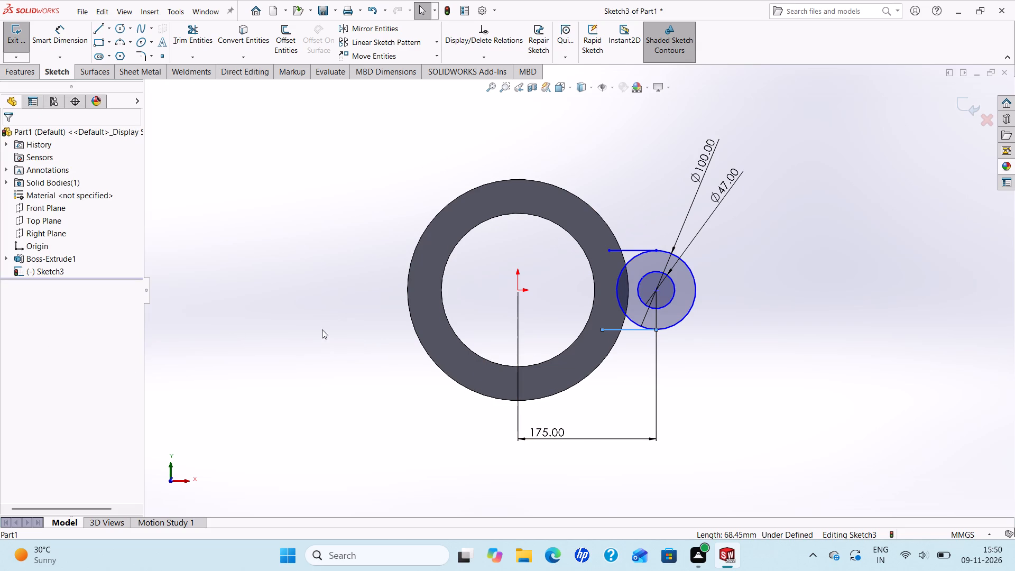
pyautogui.press('Escape')
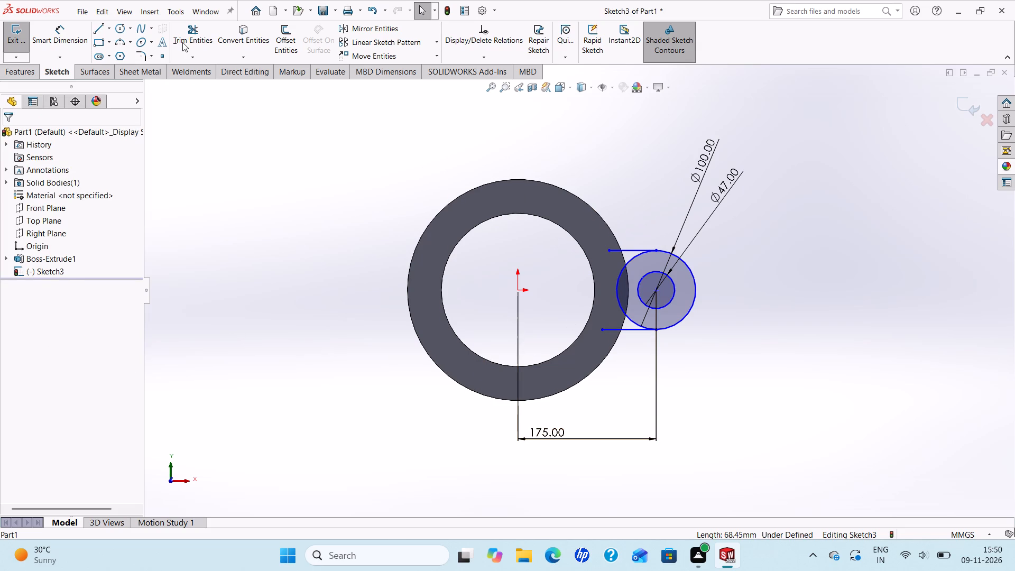
# Convert the ring's outer circular edge into the lug sketch.
pyautogui.click(182, 42)
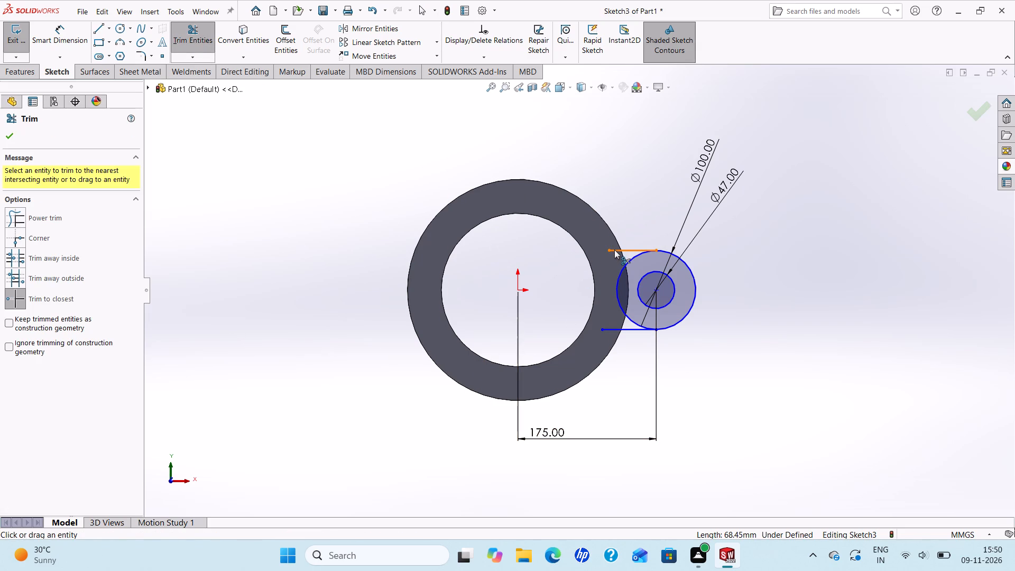
pyautogui.press('Escape')
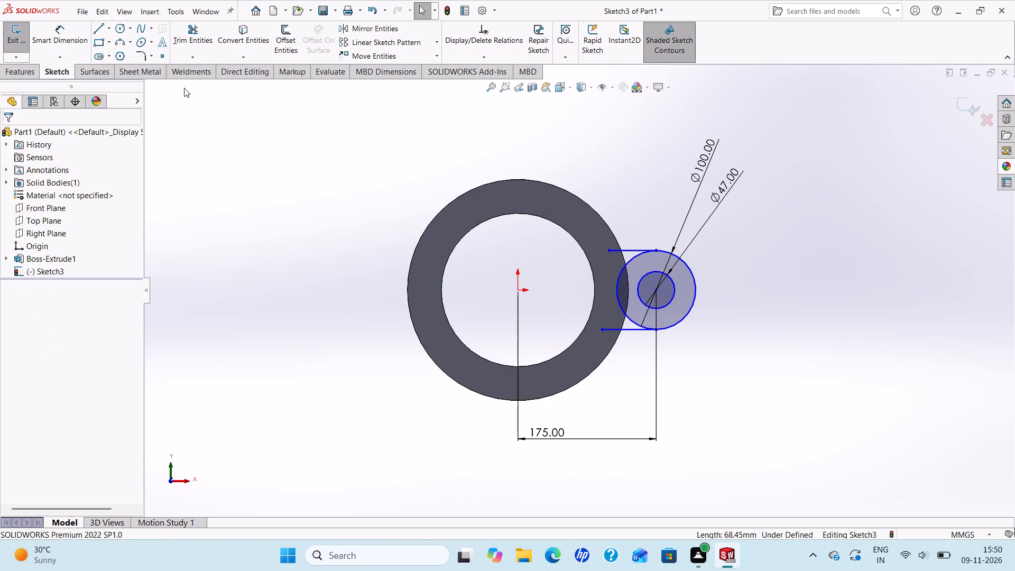
pyautogui.click(257, 40)
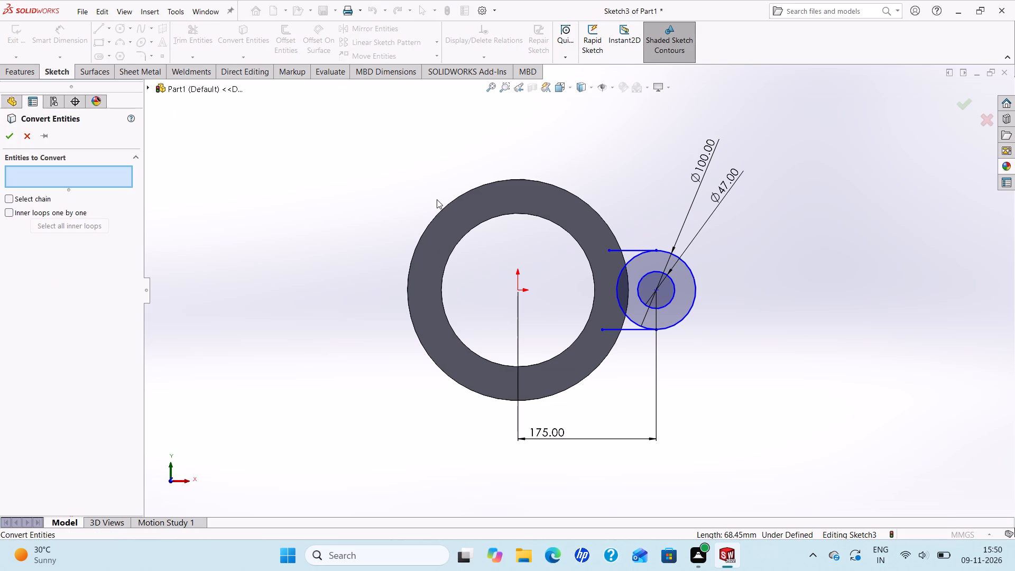
pyautogui.click(441, 209)
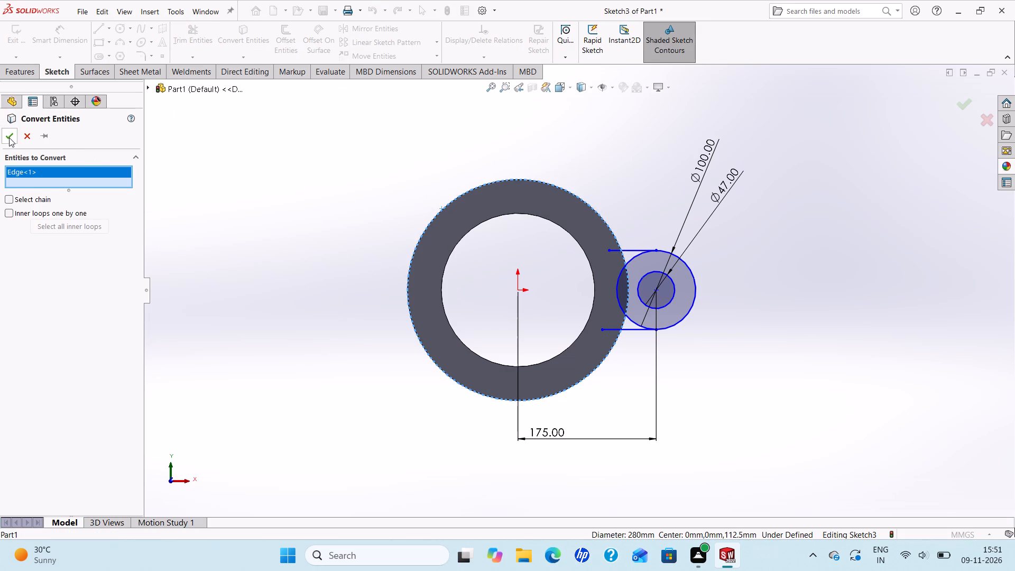
pyautogui.click(9, 137)
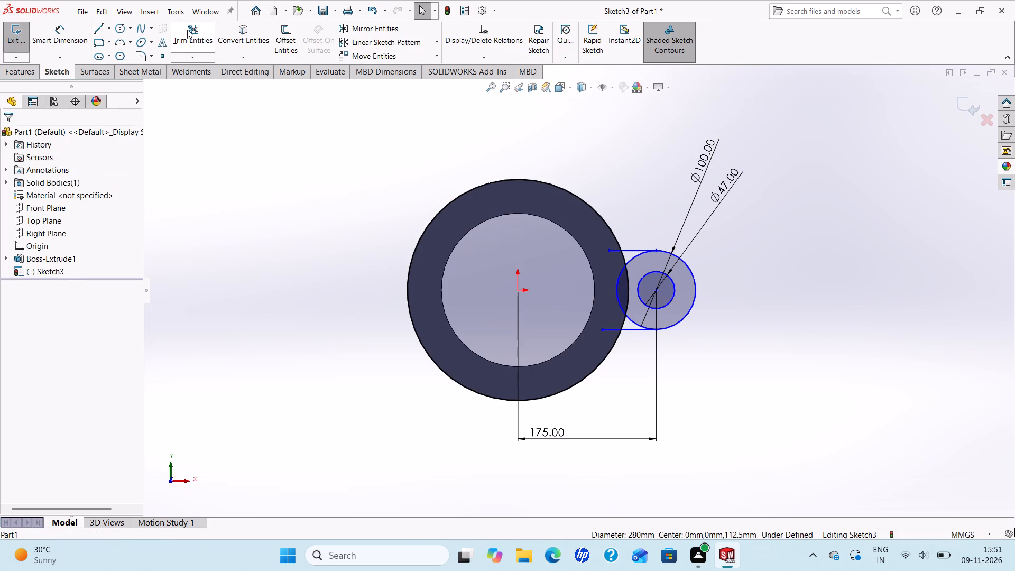
# Trim the line ends inside the ring, the 100 mm circle's inner arcs and the excess ring circle, leaving a closed lug outline.
pyautogui.click(187, 30)
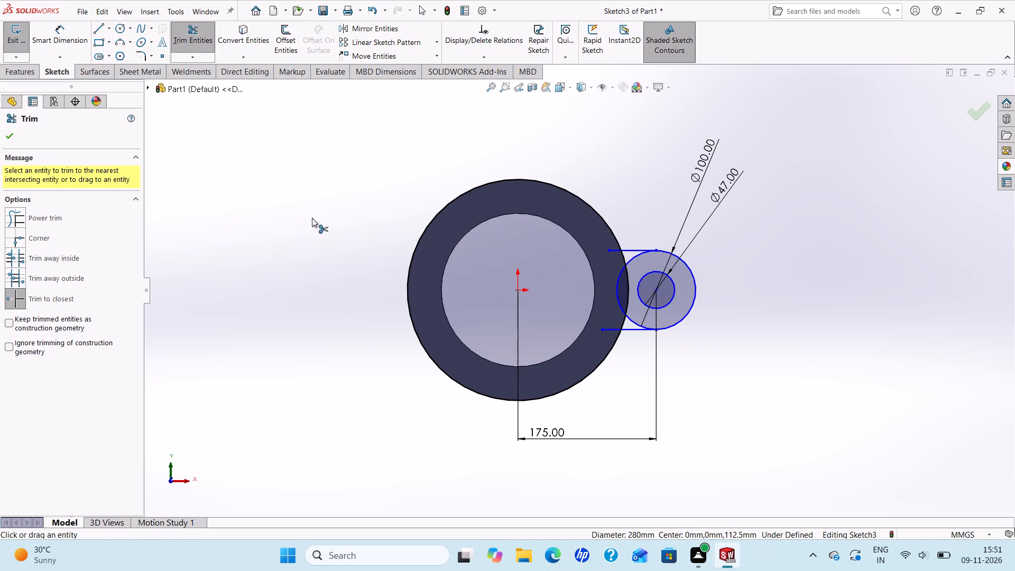
pyautogui.scroll(-1, 344, 216)
pyautogui.scroll(-2, 732, 277)
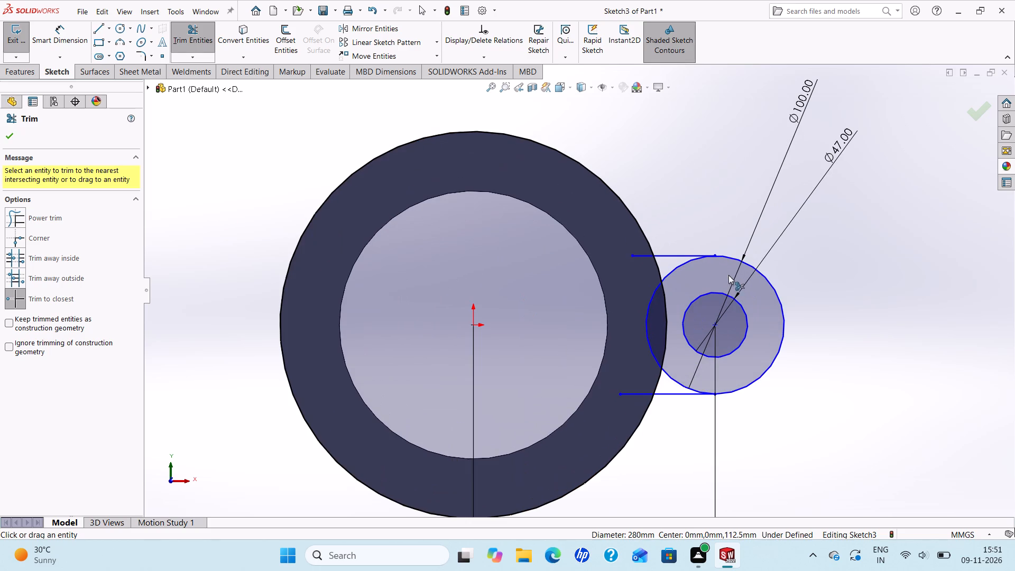
pyautogui.click(637, 256)
pyautogui.click(648, 314)
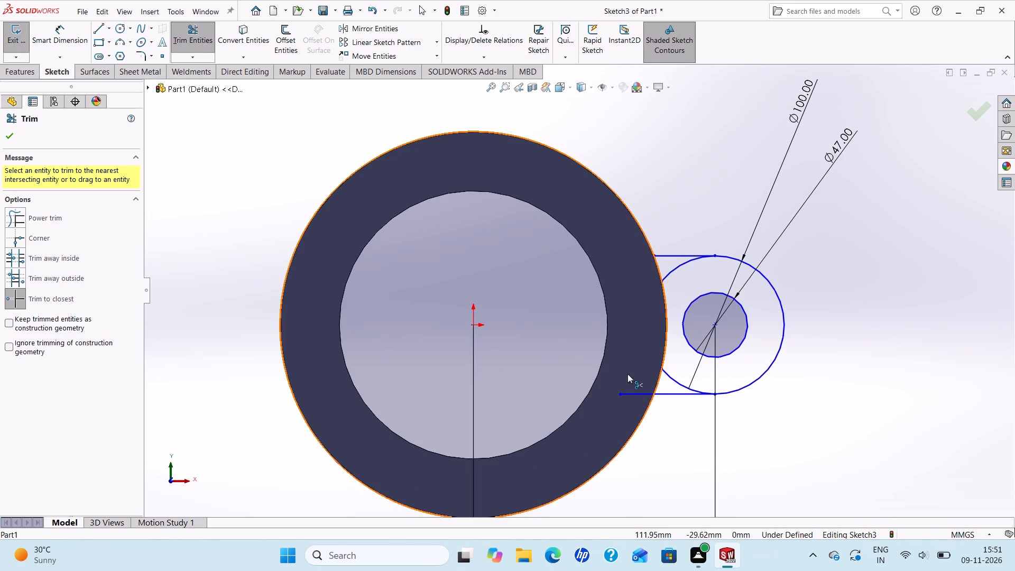
pyautogui.scroll(1, 623, 379)
pyautogui.scroll(-1, 622, 381)
pyautogui.click(617, 372)
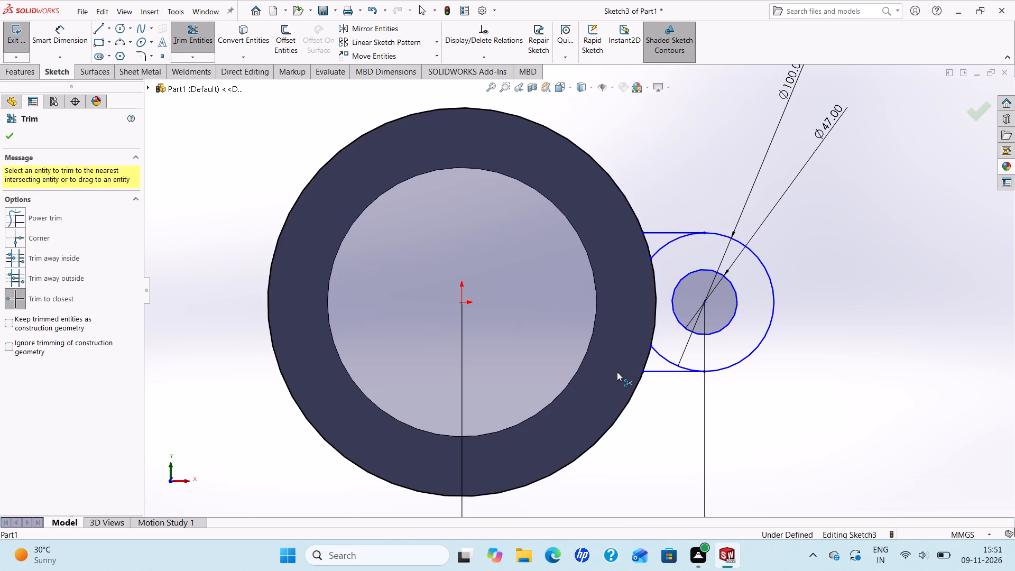
pyautogui.click(660, 354)
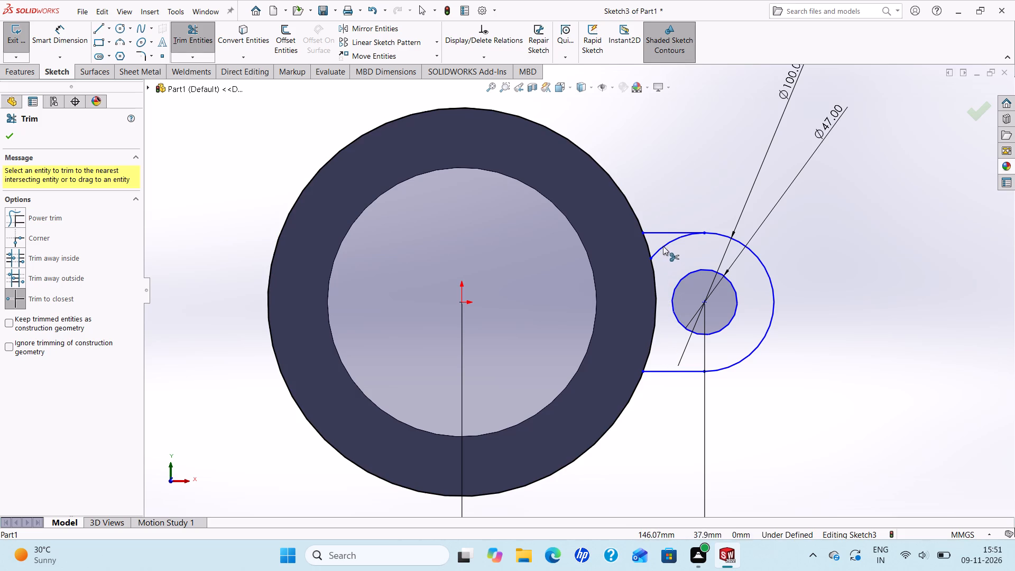
pyautogui.click(660, 245)
pyautogui.click(612, 178)
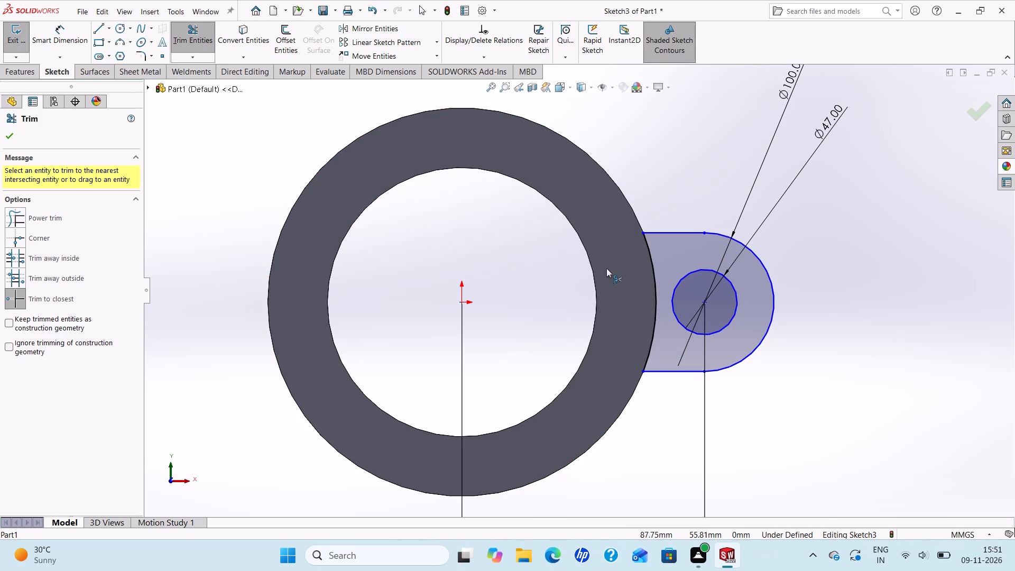
pyautogui.scroll(4, 616, 345)
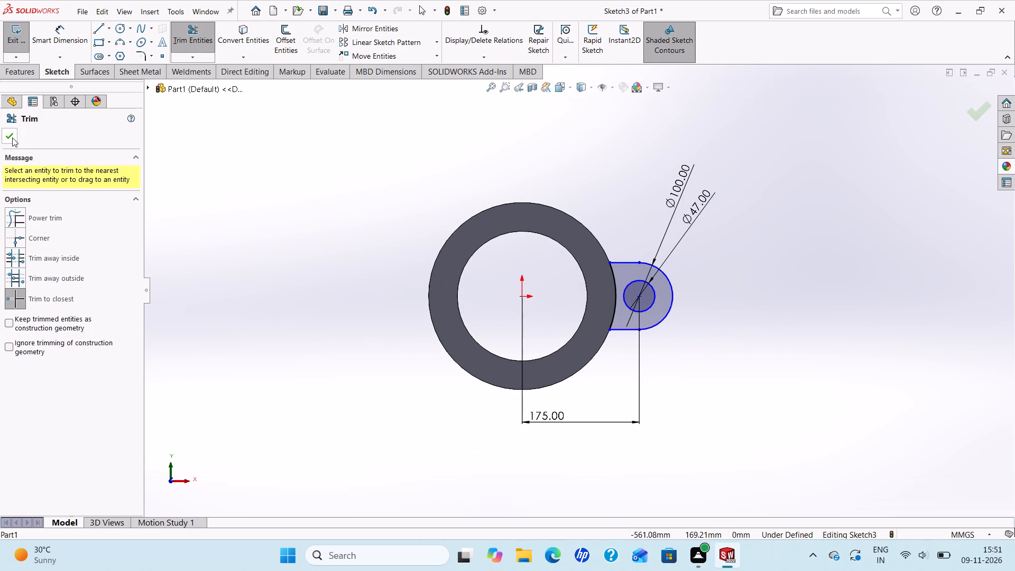
pyautogui.click(12, 137)
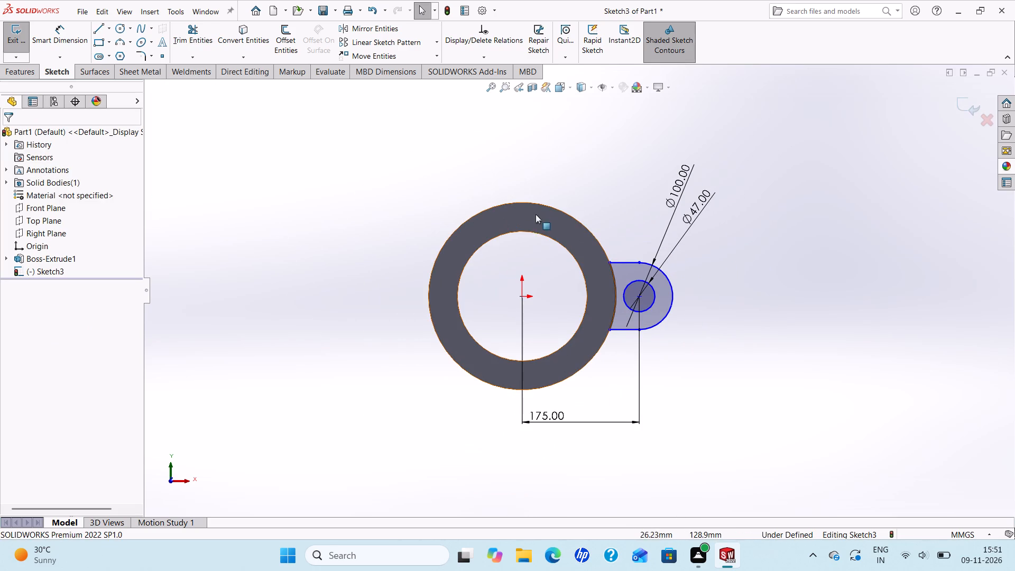
# Fully define the lug sketch, covering all entities in the sketch.
pyautogui.click(499, 53)
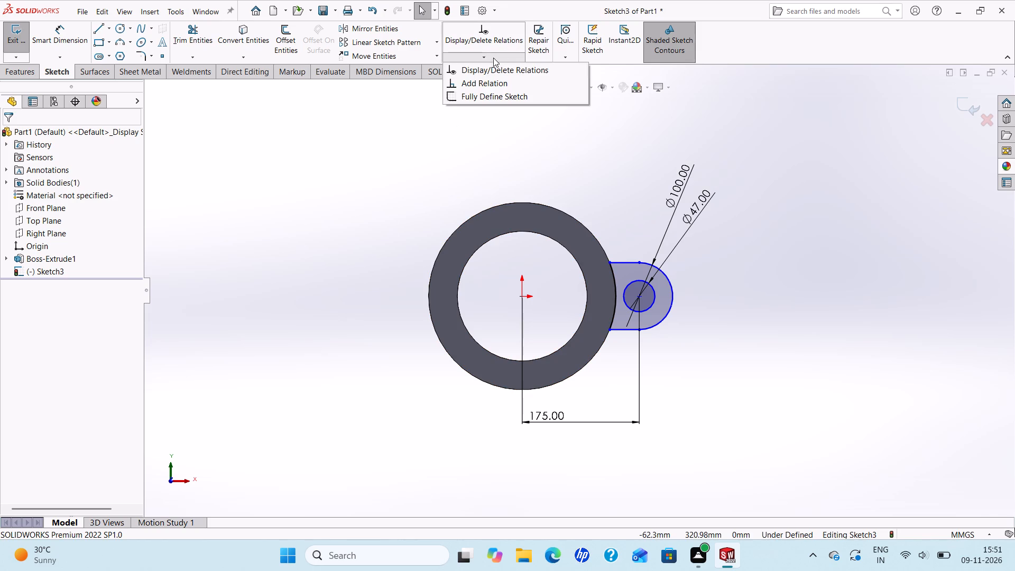
pyautogui.click(475, 95)
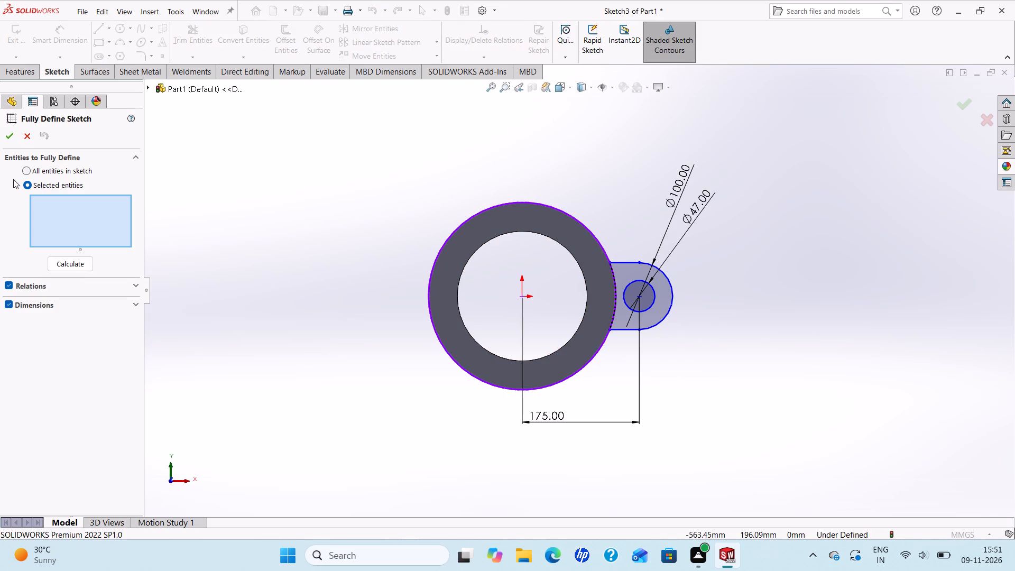
pyautogui.click(26, 171)
pyautogui.click(60, 200)
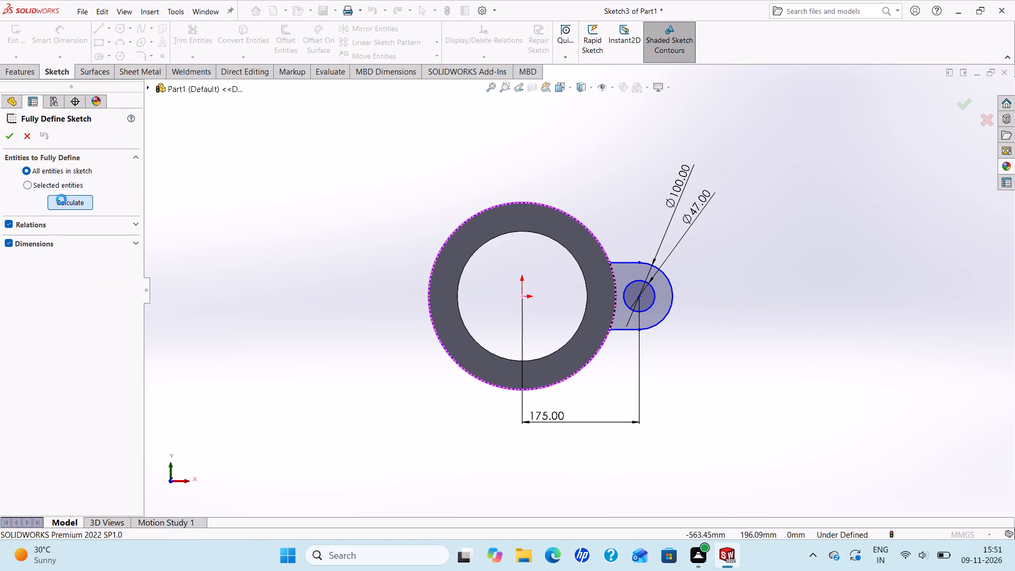
pyautogui.click(7, 133)
# Extrude the closed lug outline as a Mid Plane boss 225 mm deep, merged with the ring.
pyautogui.scroll(2, 488, 303)
pyautogui.scroll(-1, 625, 334)
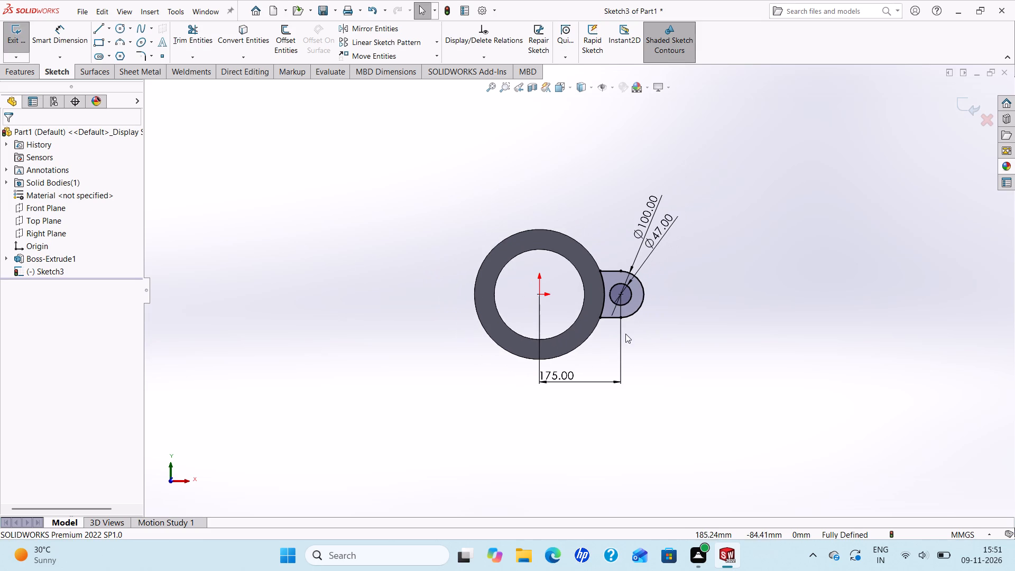
pyautogui.click(14, 78)
pyautogui.click(21, 51)
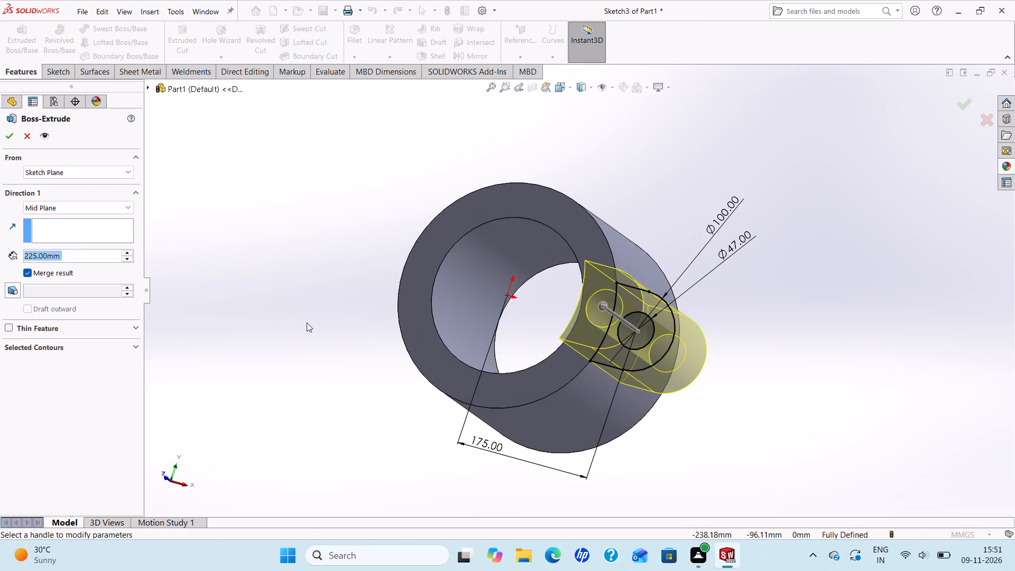
pyautogui.moveTo(308, 323); pyautogui.dragTo(262, 300, button='middle')
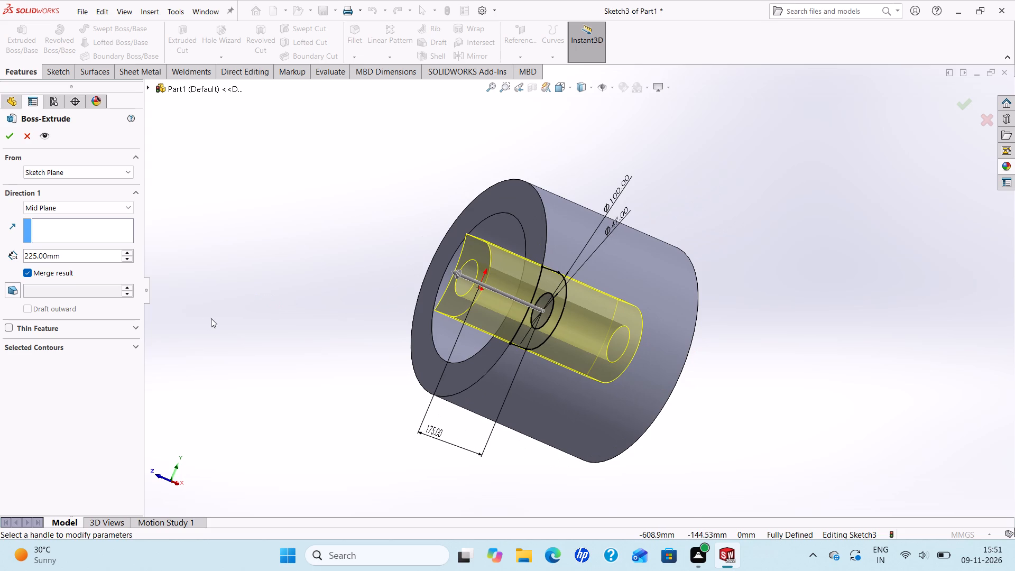
pyautogui.write('32')
pyautogui.press('Return')
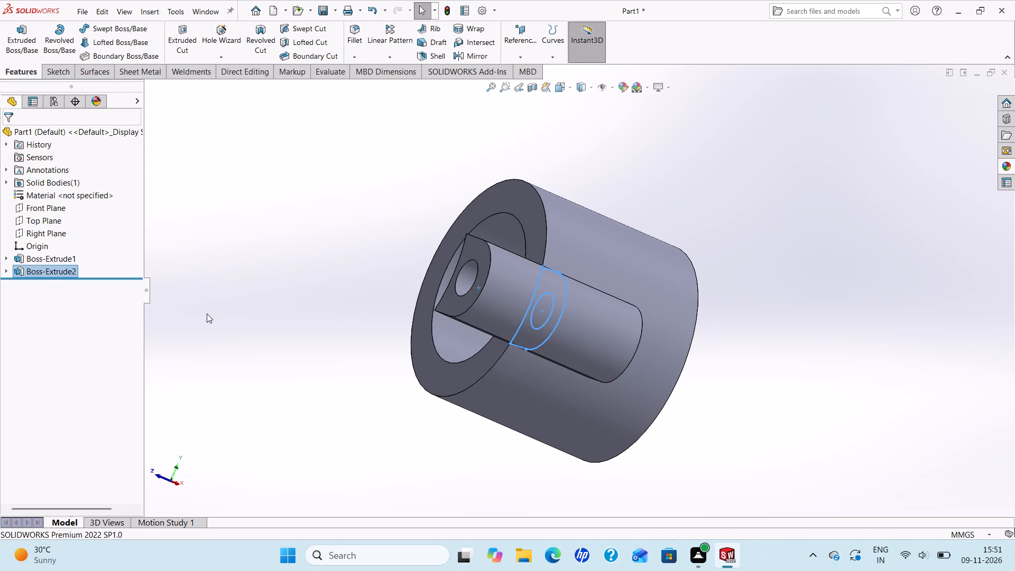
# Edit the lug extrusion to a Blind depth of 32 mm, reversed so it runs back along the ring's outer wall.
pyautogui.rightClick(52, 270)
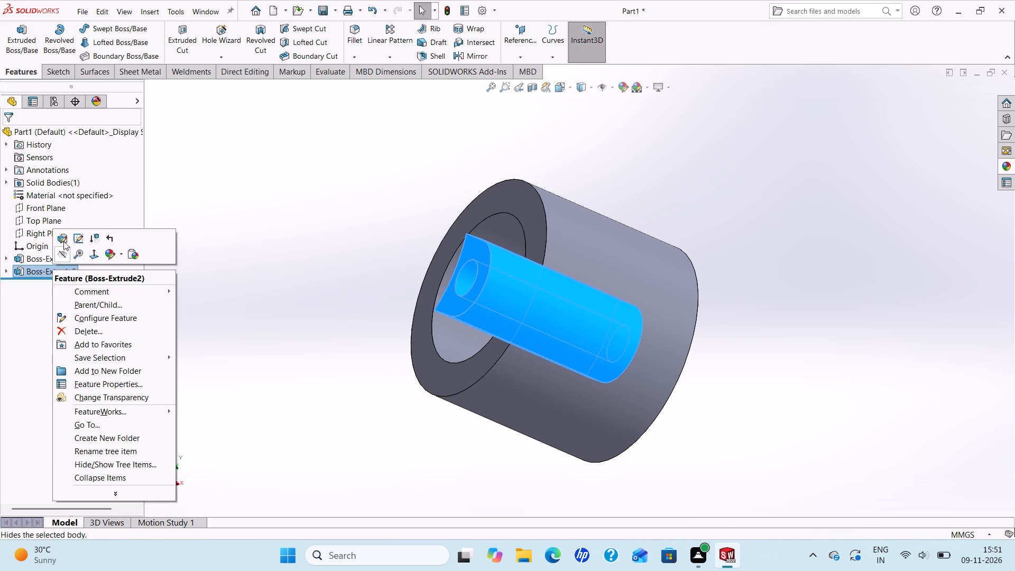
pyautogui.click(67, 235)
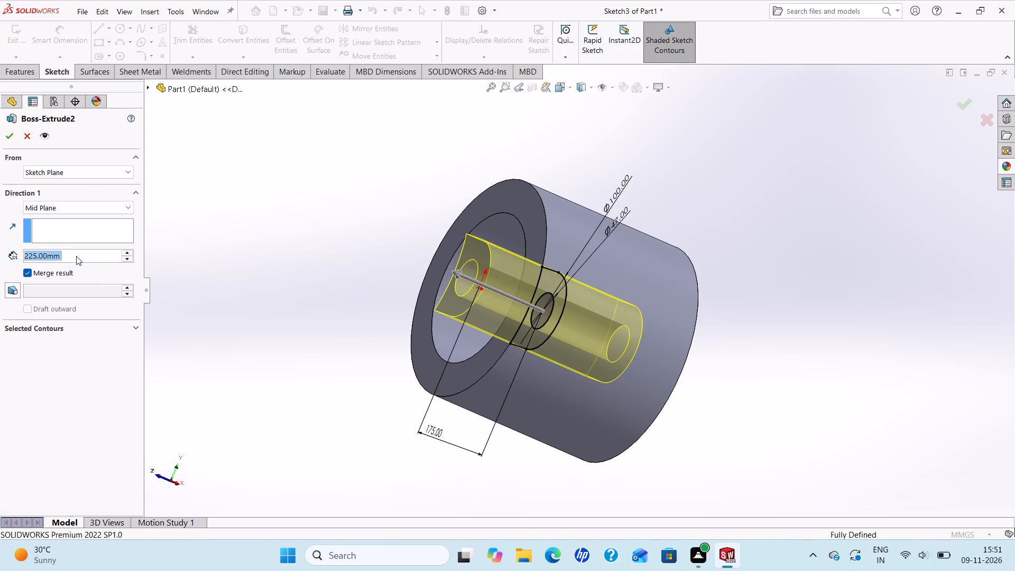
pyautogui.click(121, 203)
pyautogui.click(47, 222)
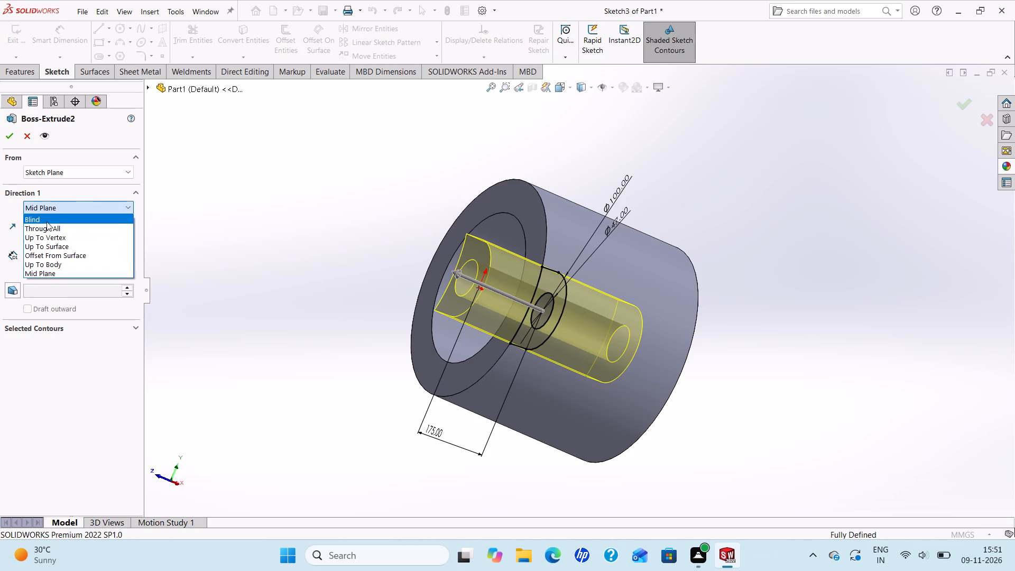
pyautogui.write('32')
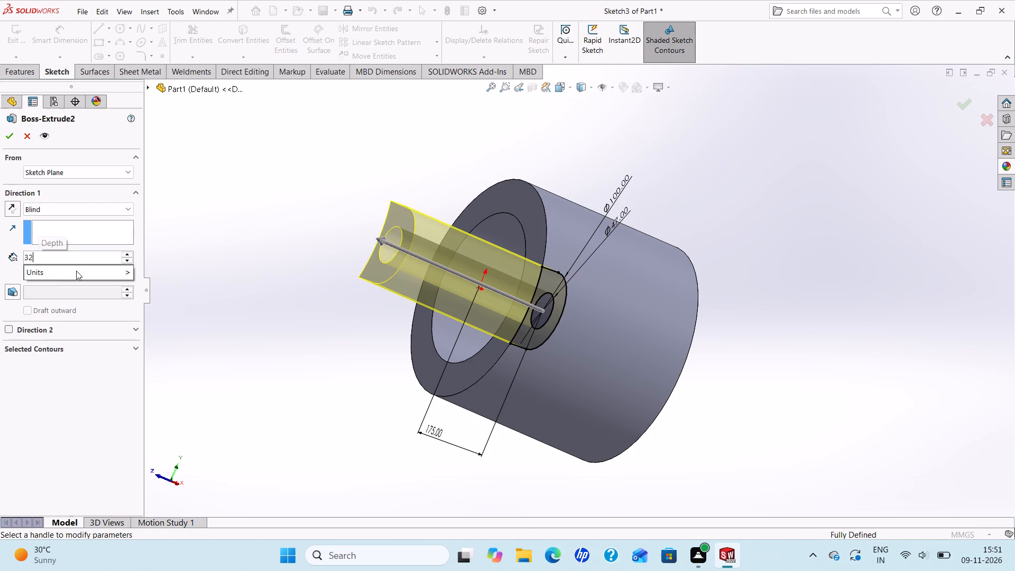
pyautogui.press('Return')
pyautogui.scroll(1, 189, 320)
pyautogui.moveTo(189, 320); pyautogui.dragTo(251, 374, button='middle')
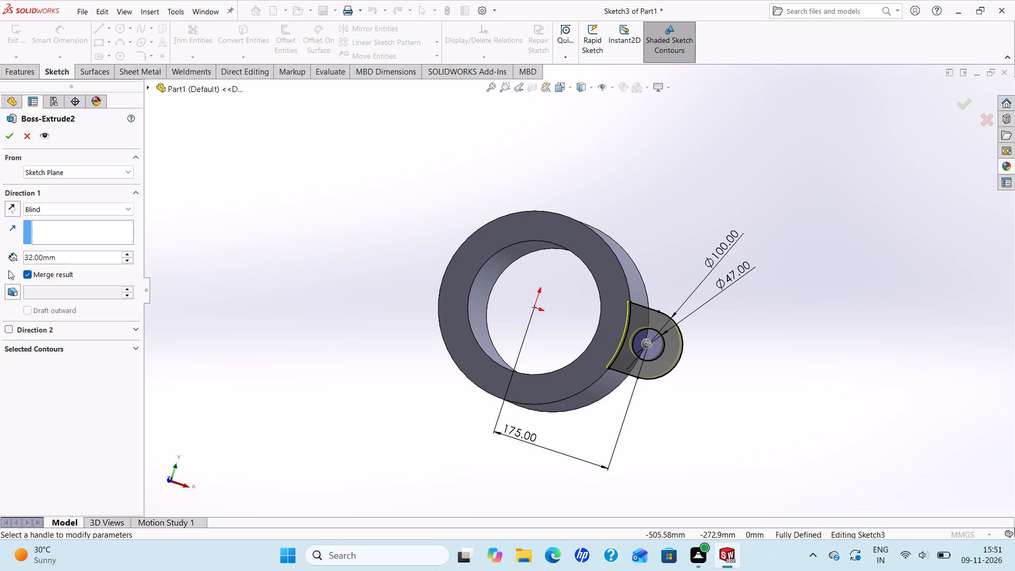
pyautogui.click(10, 204)
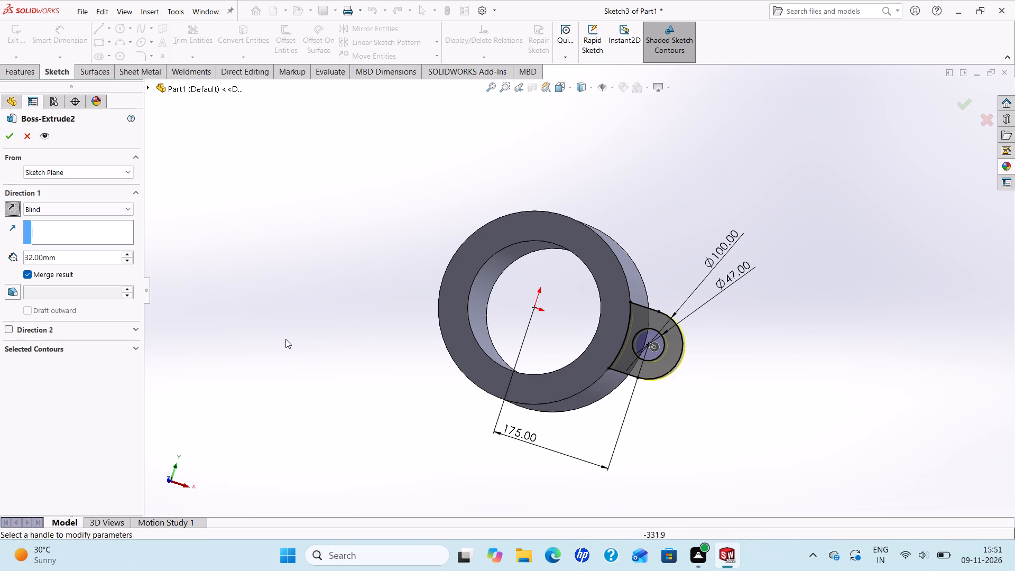
pyautogui.moveTo(285, 342); pyautogui.dragTo(226, 303, button='middle')
pyautogui.scroll(1, 226, 303)
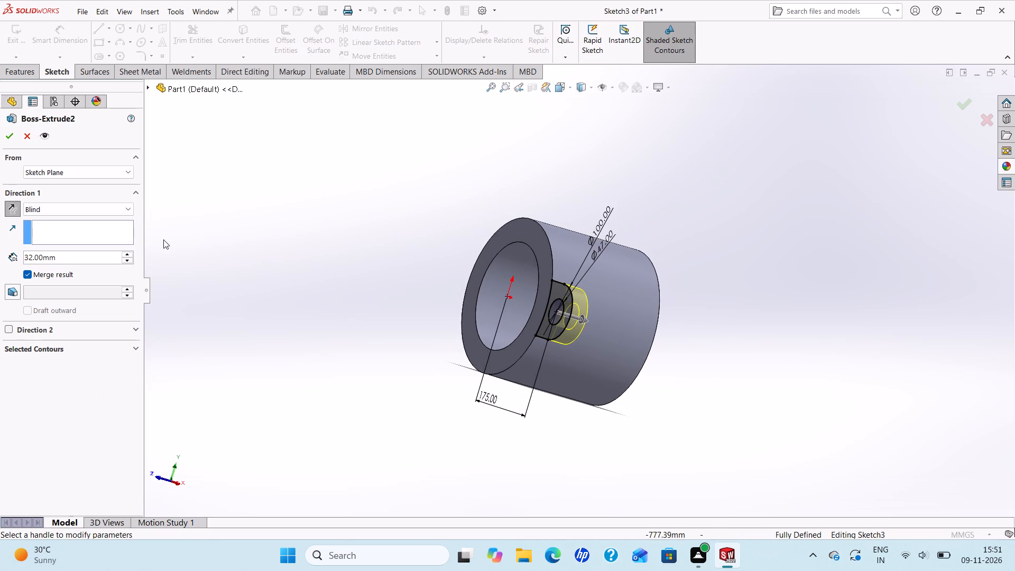
pyautogui.click(13, 140)
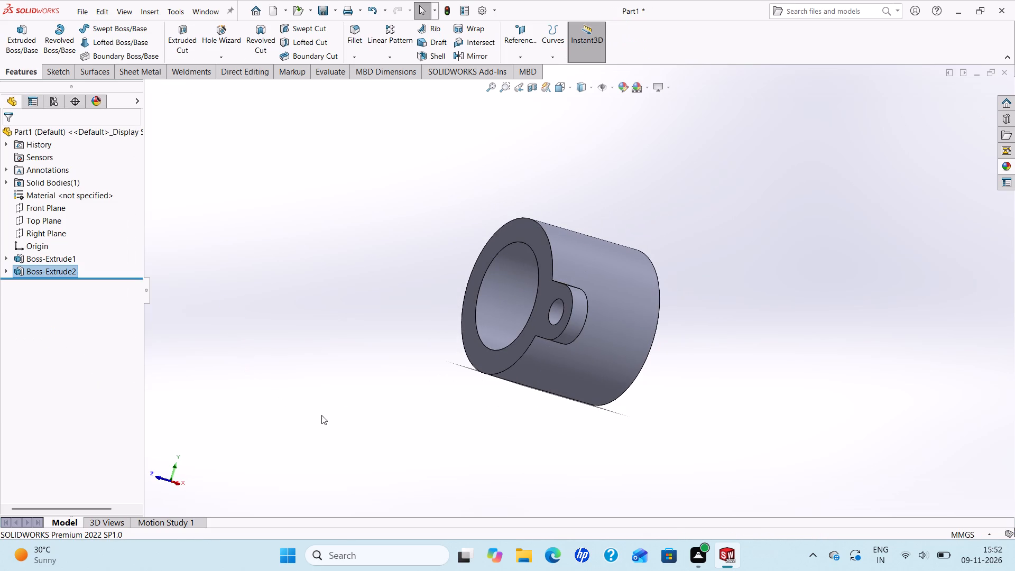
# Circular-pattern the lug extrusion around the ring's bore edge with 3 equally spaced instances over 360 degrees.
pyautogui.moveTo(405, 408); pyautogui.dragTo(454, 339, button='middle')
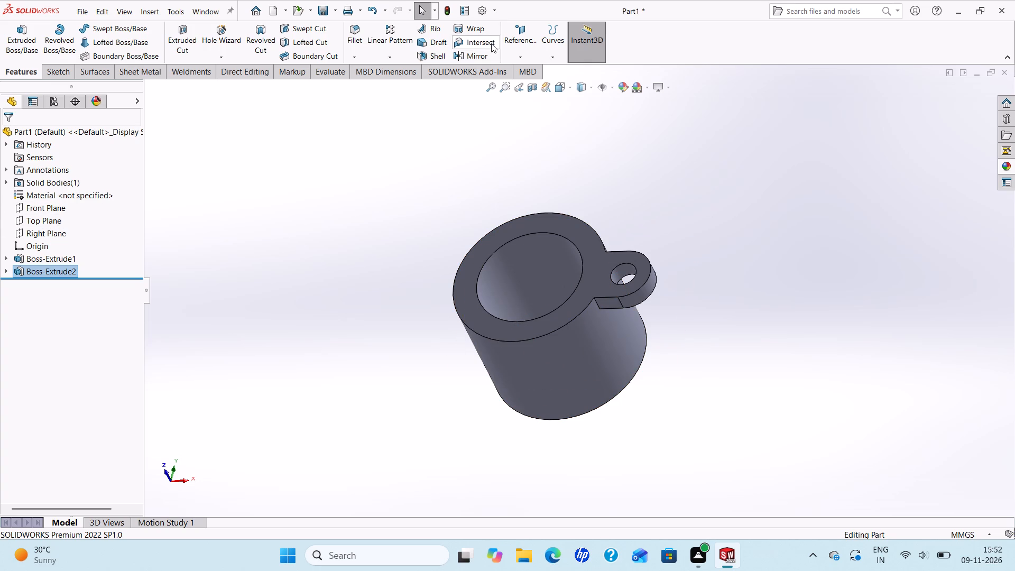
pyautogui.click(392, 54)
pyautogui.click(393, 85)
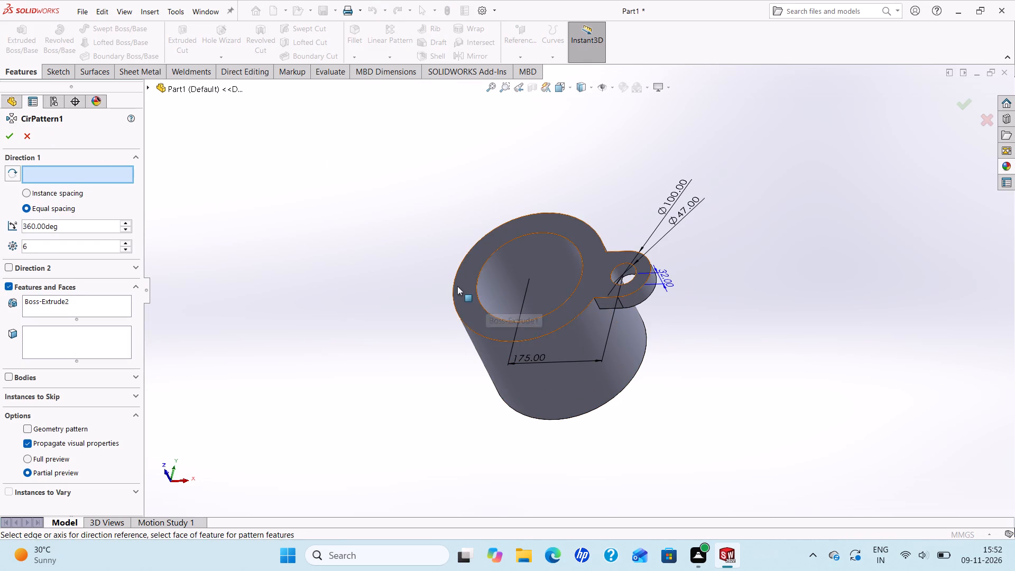
pyautogui.click(560, 234)
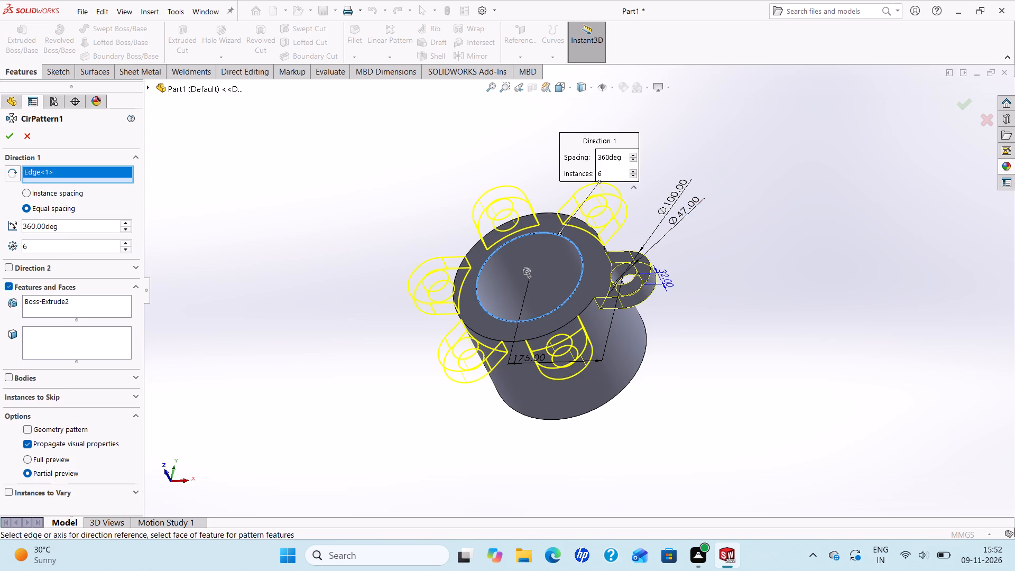
pyautogui.moveTo(36, 247); pyautogui.dragTo(0, 258)
pyautogui.press('3')
pyautogui.press('Return')
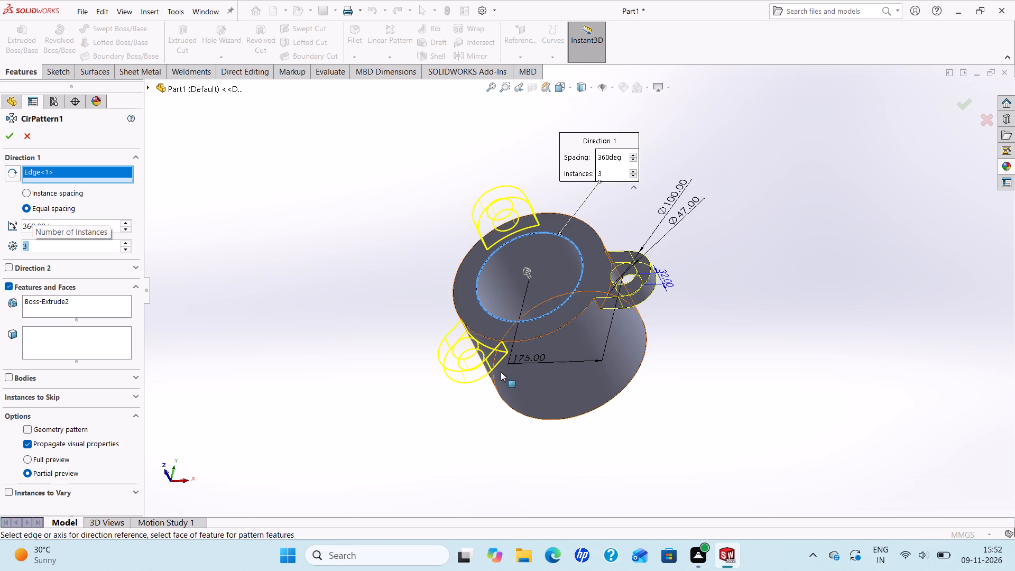
pyautogui.click(12, 136)
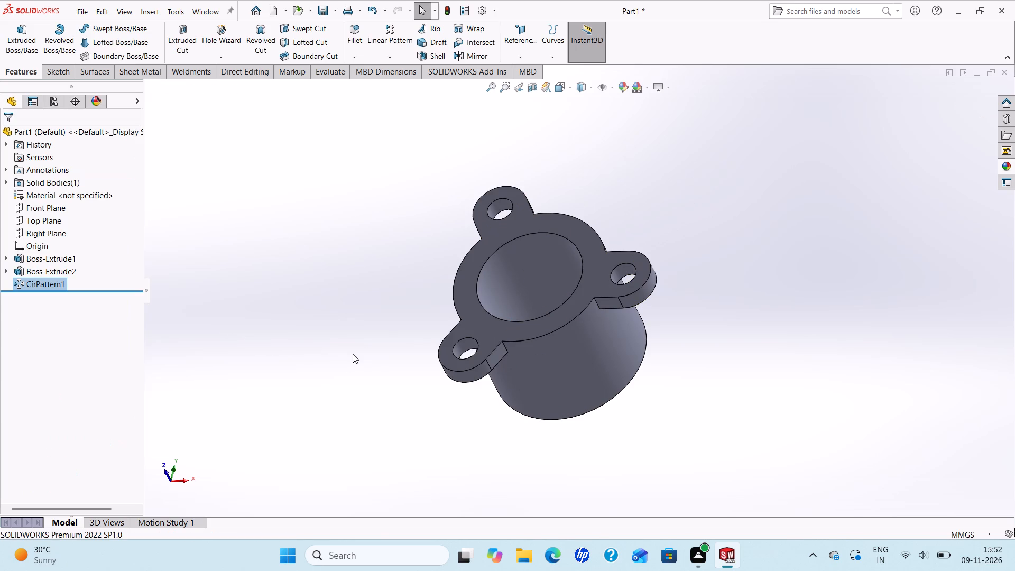
pyautogui.press('Escape')
# Mirror the lug extrusion and its circular pattern about the Front Plane onto the ring's opposite end.
pyautogui.moveTo(420, 322); pyautogui.dragTo(461, 351, button='middle')
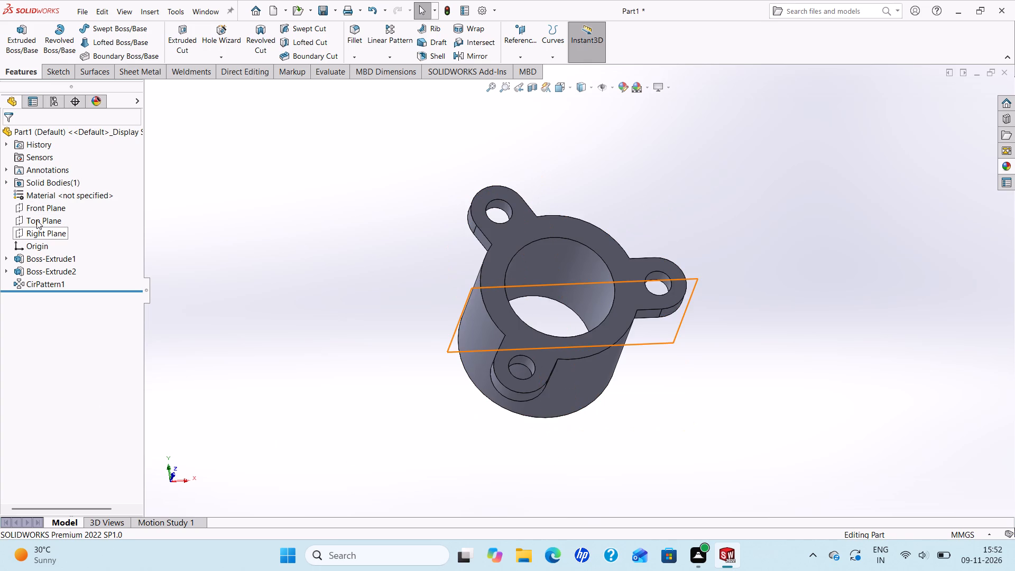
pyautogui.moveTo(329, 377); pyautogui.dragTo(356, 305, button='middle')
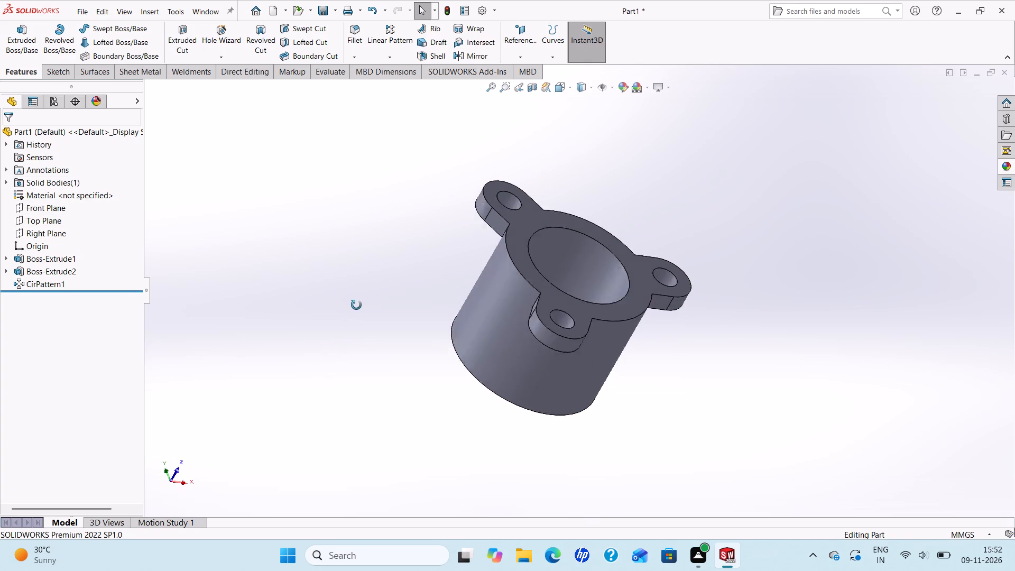
pyautogui.moveTo(356, 305); pyautogui.dragTo(367, 238, button='middle')
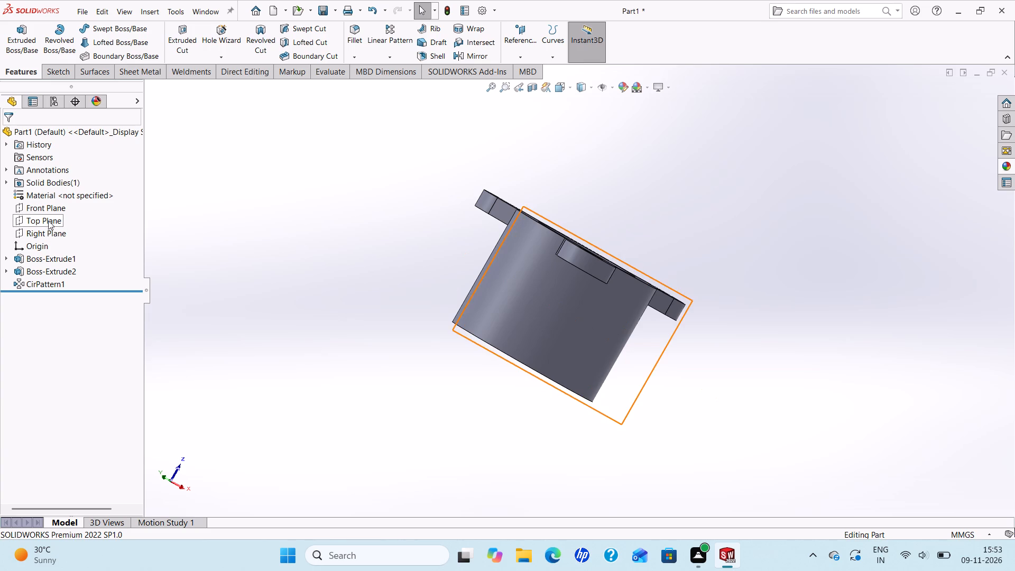
pyautogui.click(52, 206)
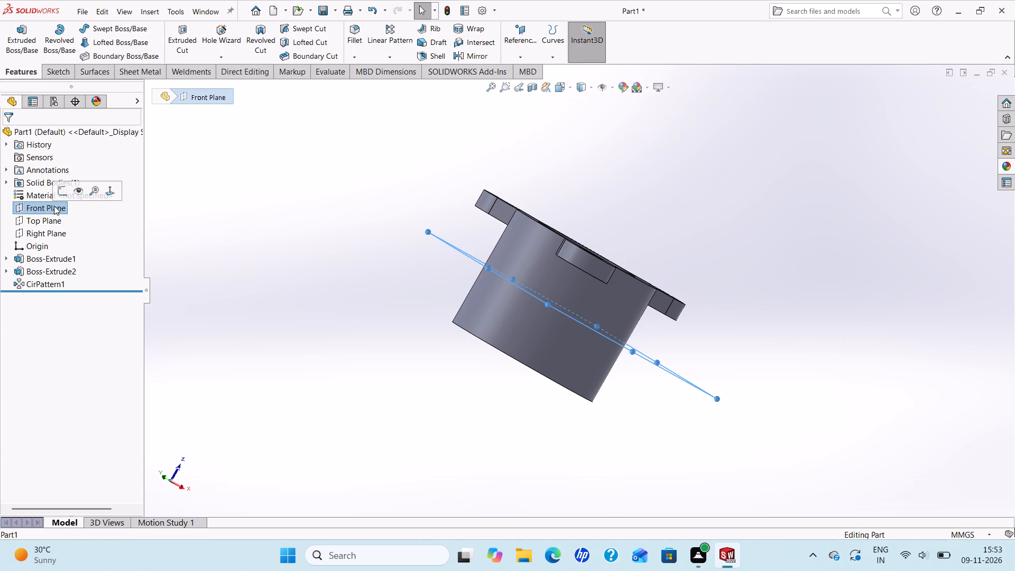
pyautogui.click(481, 54)
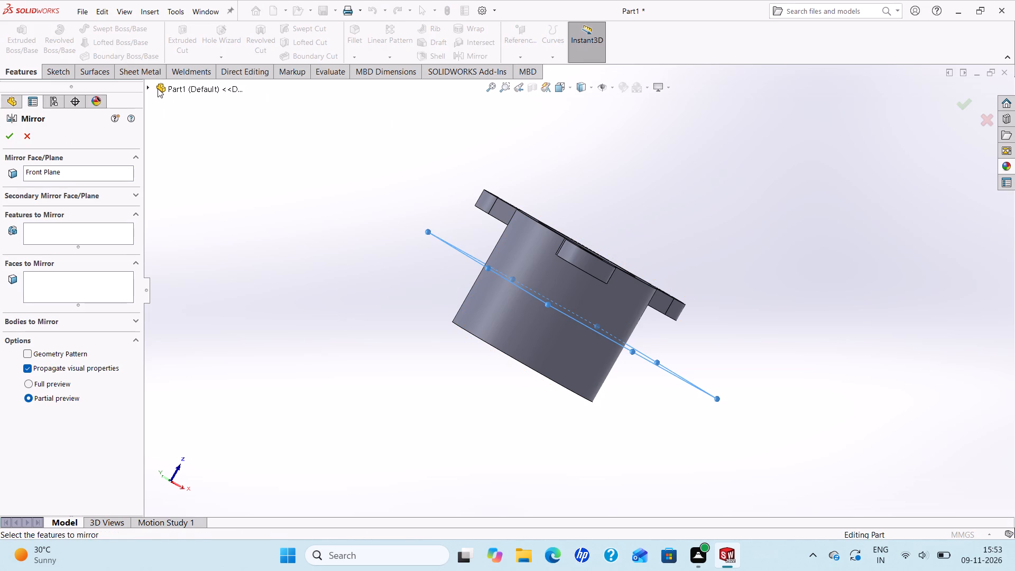
pyautogui.click(150, 85)
pyautogui.click(148, 88)
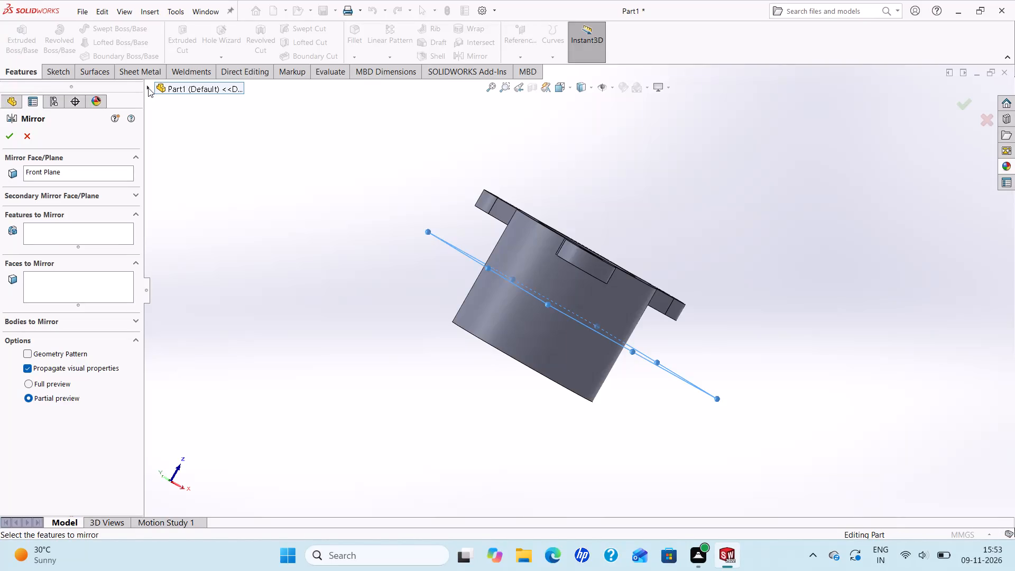
pyautogui.click(148, 88)
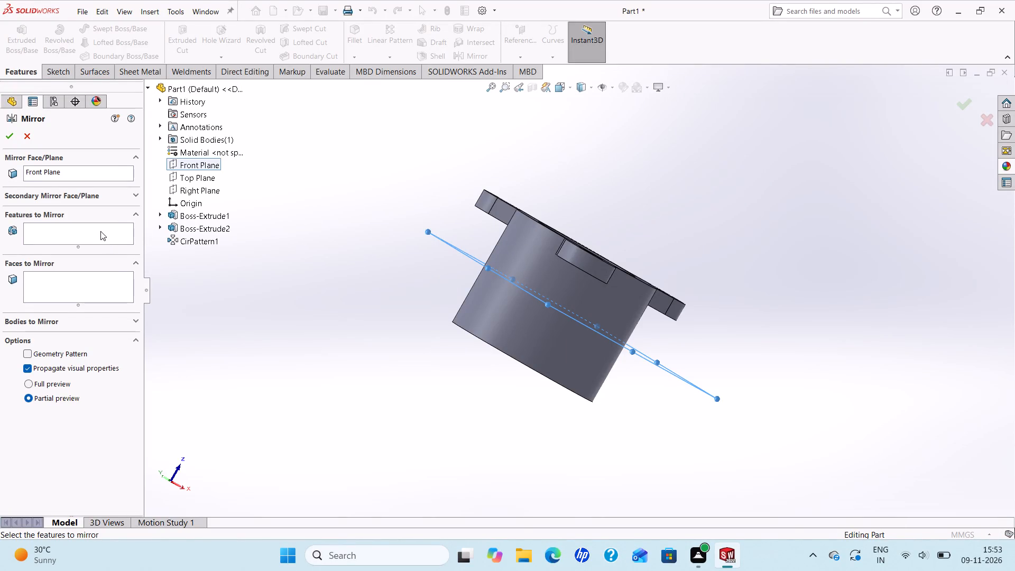
pyautogui.click(100, 231)
pyautogui.click(197, 225)
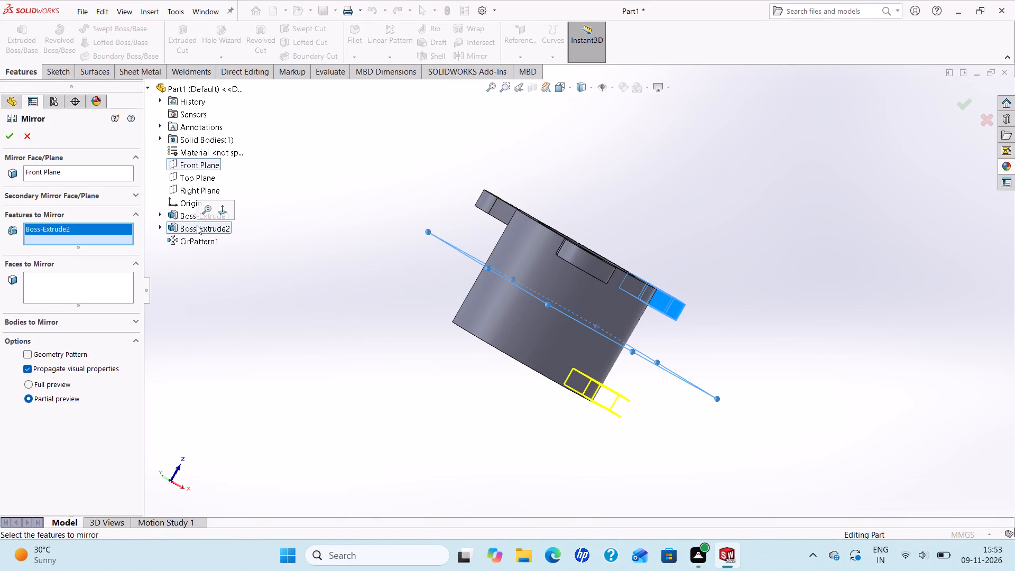
pyautogui.click(191, 241)
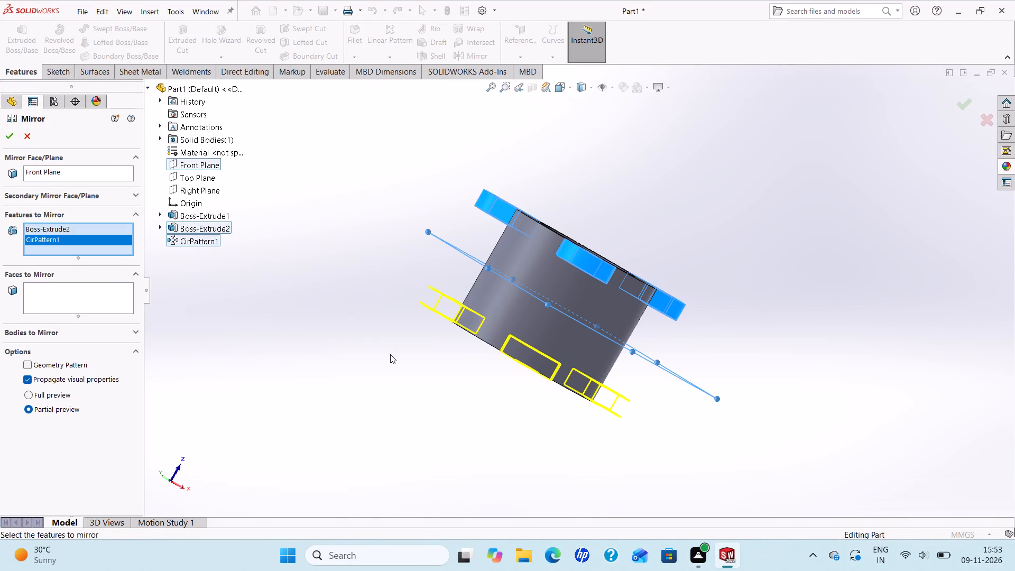
pyautogui.moveTo(390, 354); pyautogui.dragTo(320, 376, button='middle')
pyautogui.click(11, 135)
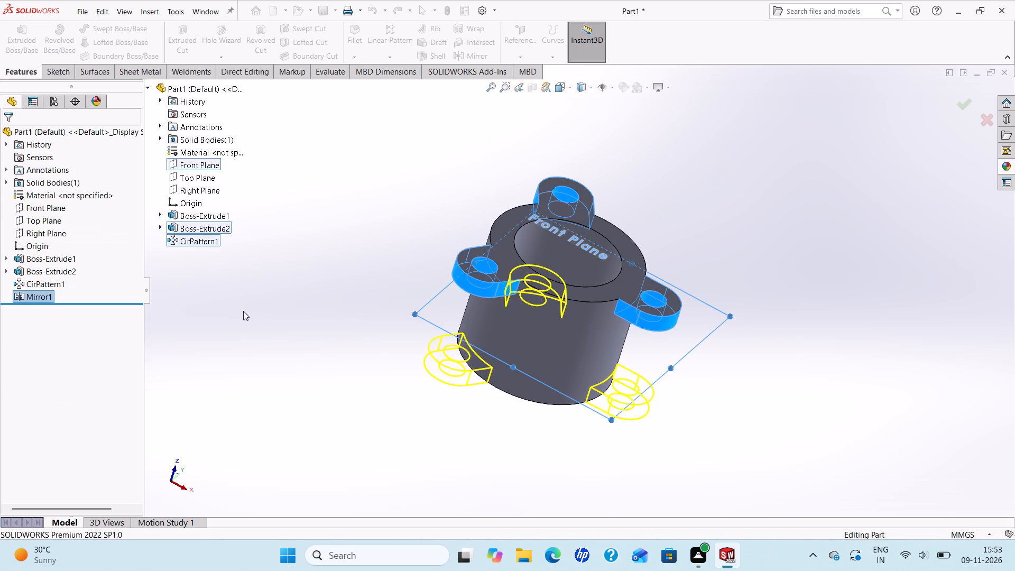
# Inspect the ring and the lugs at both of its ends from several angles.
pyautogui.moveTo(344, 350); pyautogui.dragTo(460, 179, button='middle')
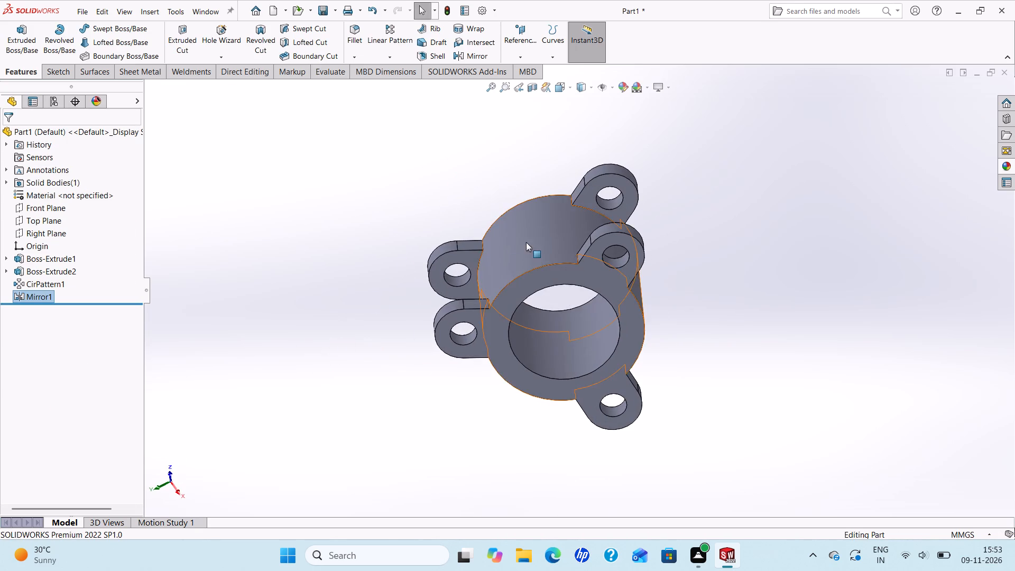
pyautogui.moveTo(526, 242); pyautogui.dragTo(243, 239, button='middle')
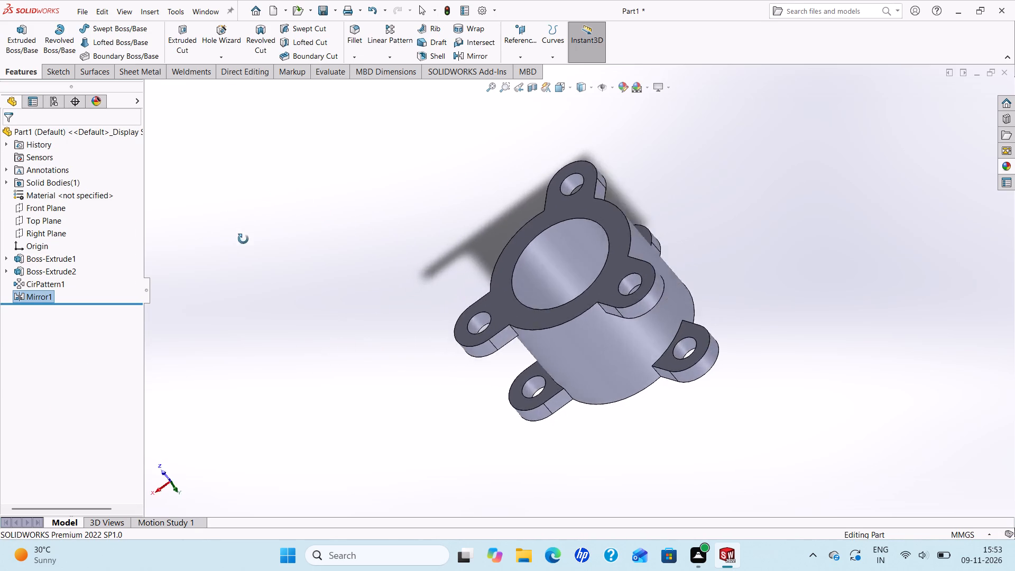
pyautogui.moveTo(243, 239); pyautogui.dragTo(251, 219, button='middle')
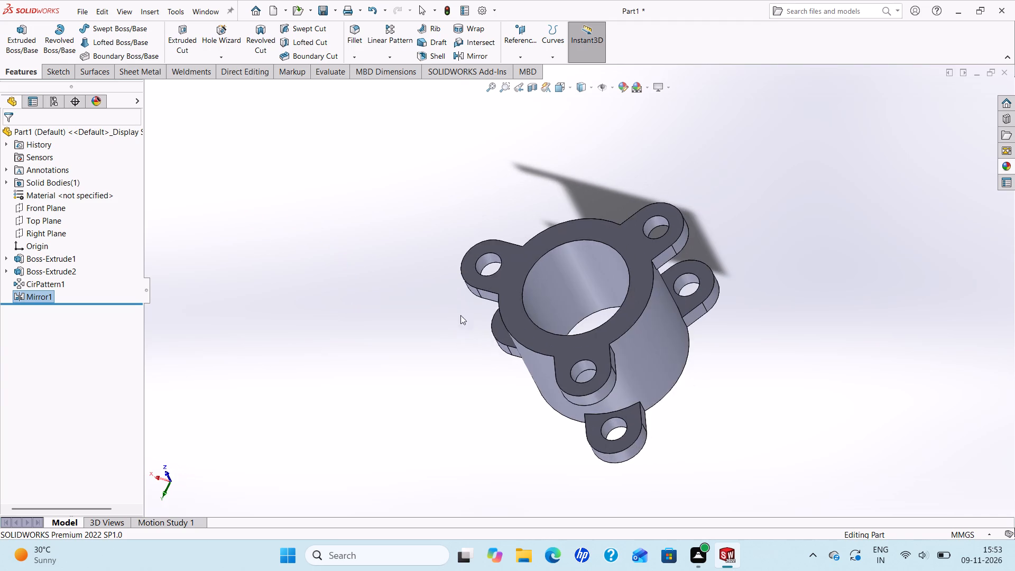
pyautogui.scroll(-1, 710, 388)
pyautogui.scroll(2, 696, 383)
pyautogui.scroll(-2, 678, 340)
pyautogui.moveTo(648, 319); pyautogui.dragTo(513, 274, button='middle')
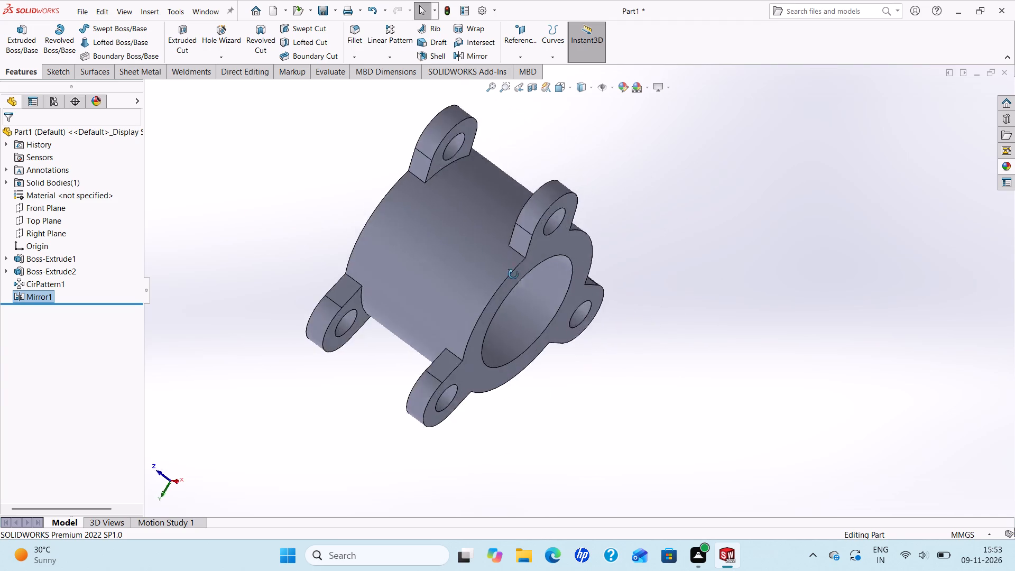
pyautogui.moveTo(513, 274); pyautogui.dragTo(429, 291, button='middle')
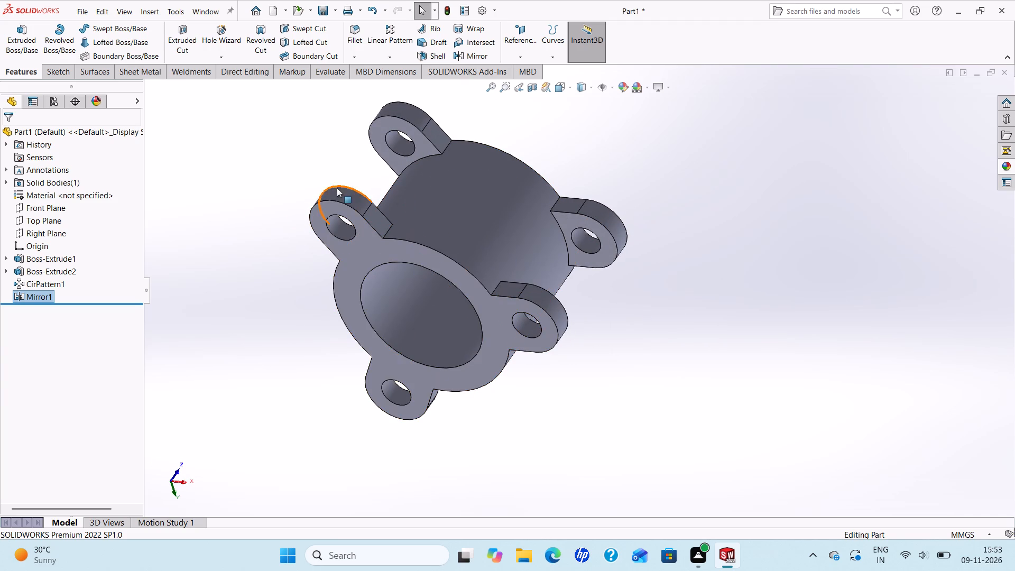
pyautogui.moveTo(350, 199); pyautogui.dragTo(570, 413, button='middle')
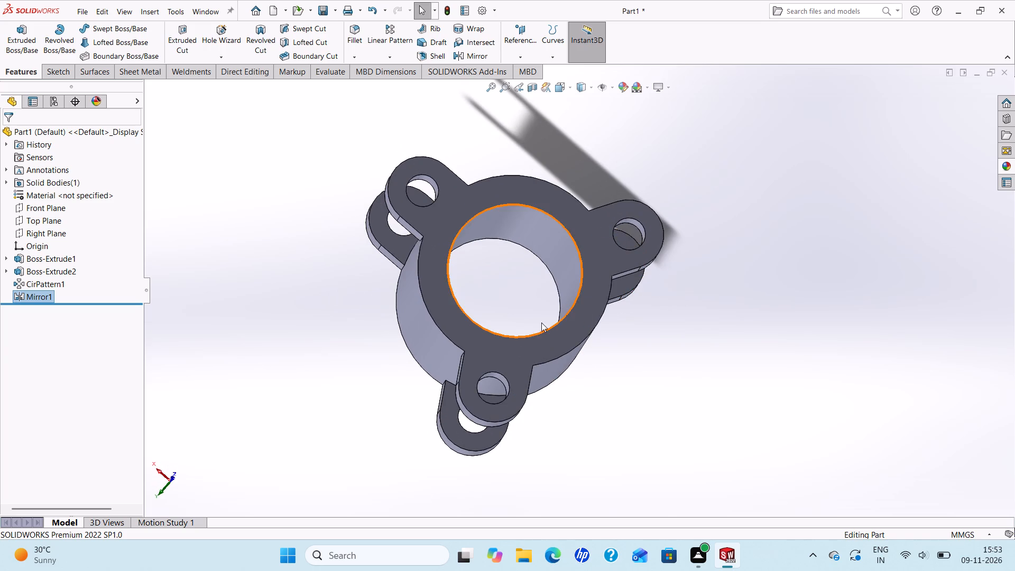
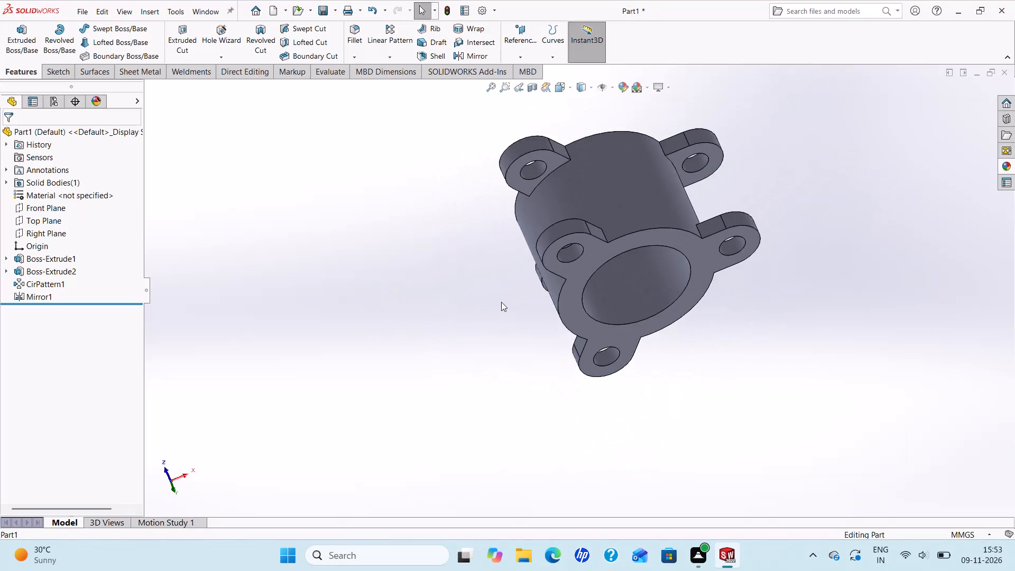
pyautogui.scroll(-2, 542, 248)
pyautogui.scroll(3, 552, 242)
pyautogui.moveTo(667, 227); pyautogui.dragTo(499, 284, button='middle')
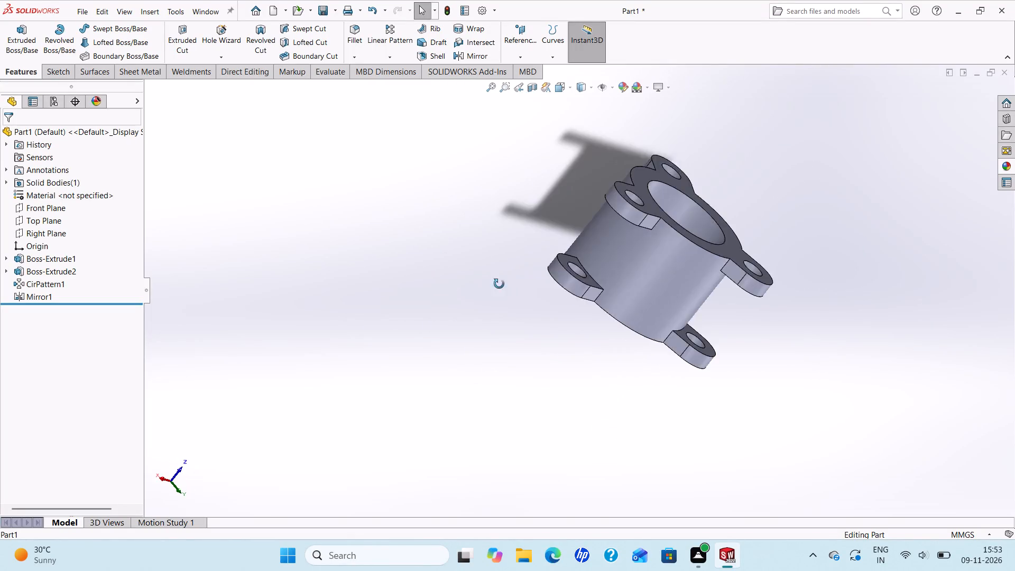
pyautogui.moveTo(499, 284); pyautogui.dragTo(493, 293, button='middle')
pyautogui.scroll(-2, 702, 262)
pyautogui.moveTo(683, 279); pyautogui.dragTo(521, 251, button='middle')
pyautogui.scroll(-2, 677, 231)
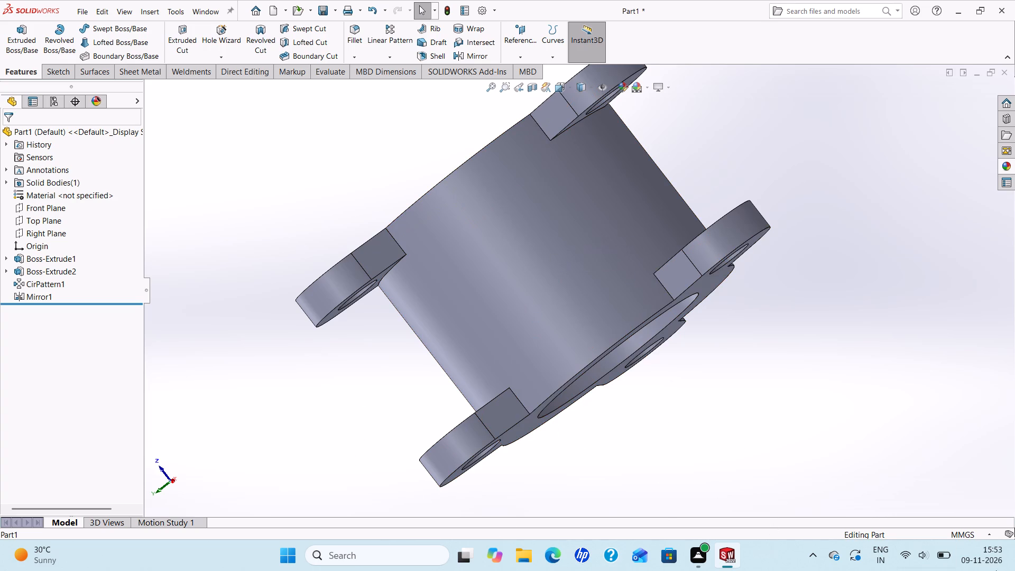
# Open the existing butterfly body part and check the reference and offset distance that define Plane1.
pyautogui.hotkey('ctrl', 'o')
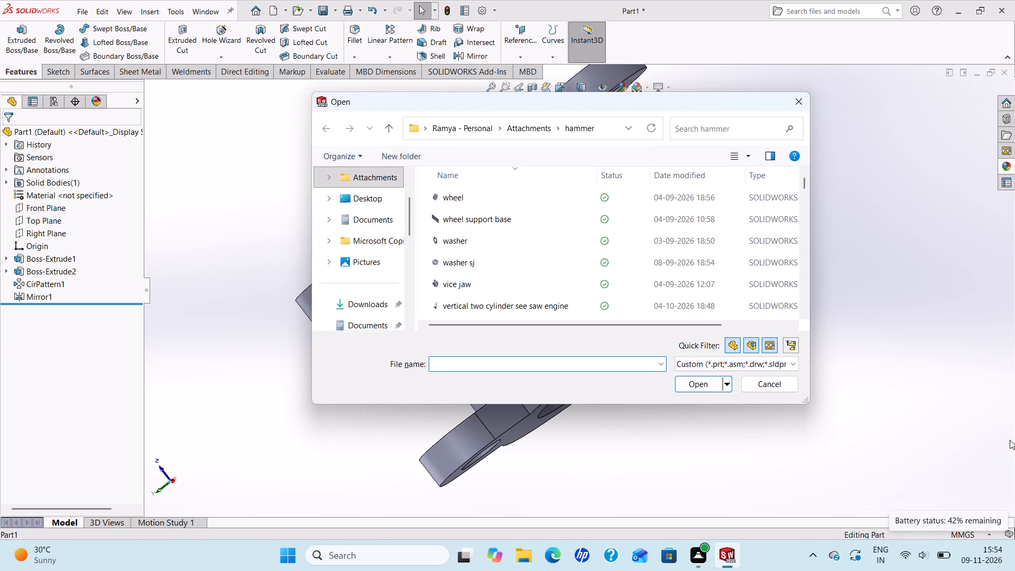
pyautogui.press('b')
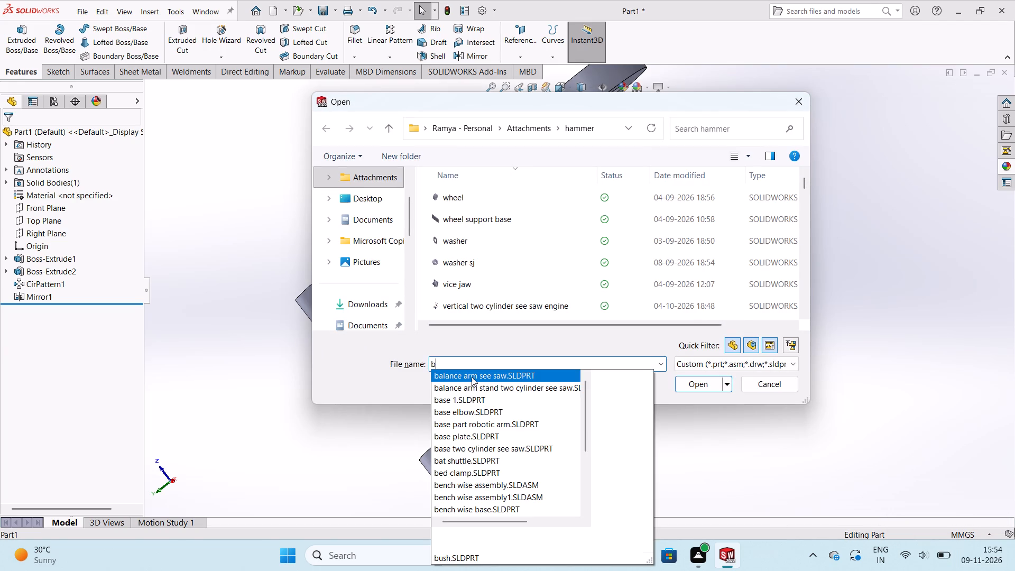
pyautogui.press('u')
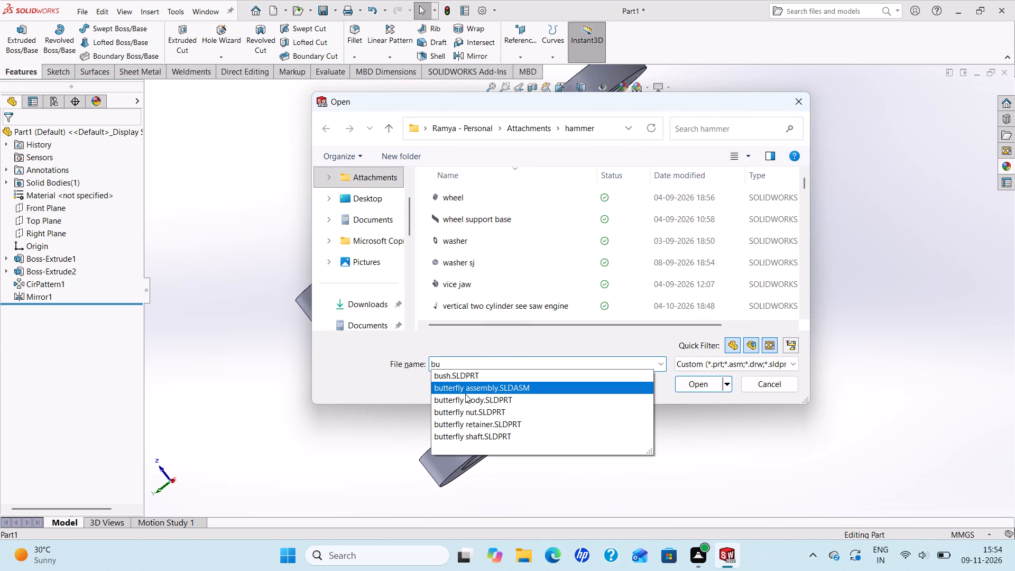
pyautogui.click(466, 403)
pyautogui.click(699, 378)
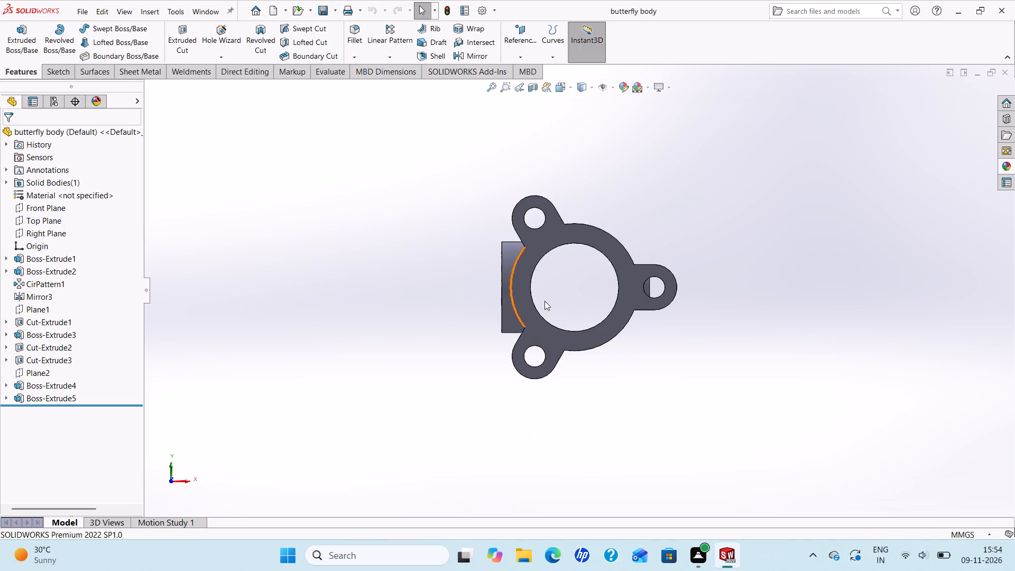
pyautogui.moveTo(669, 316); pyautogui.dragTo(404, 275, button='middle')
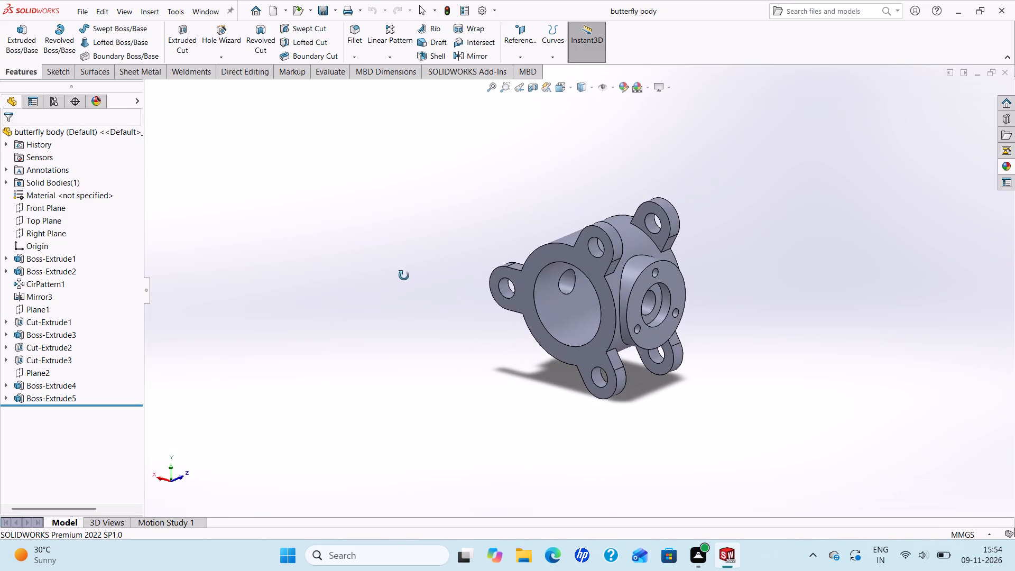
pyautogui.moveTo(404, 275); pyautogui.dragTo(403, 279, button='middle')
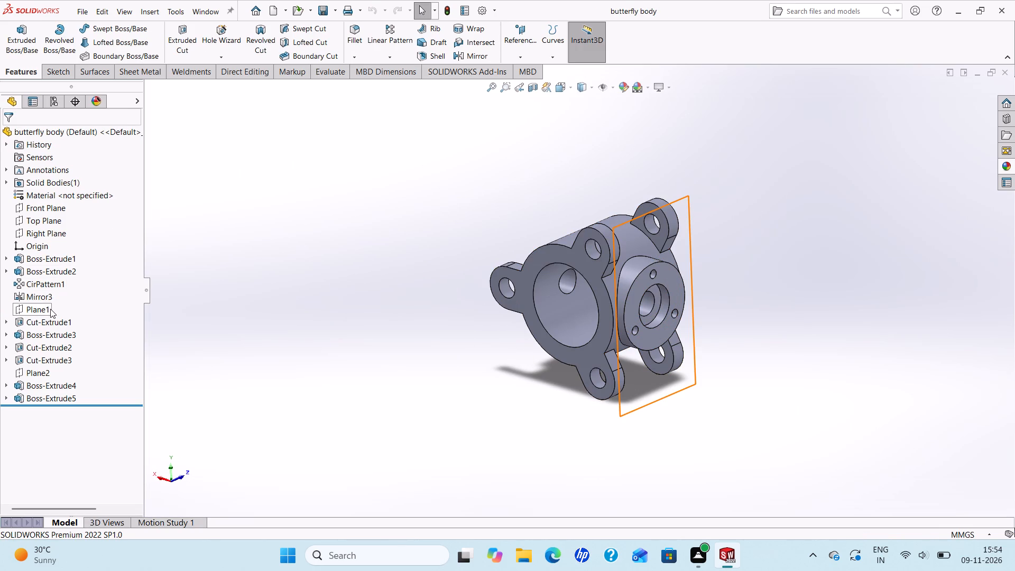
pyautogui.rightClick(50, 309)
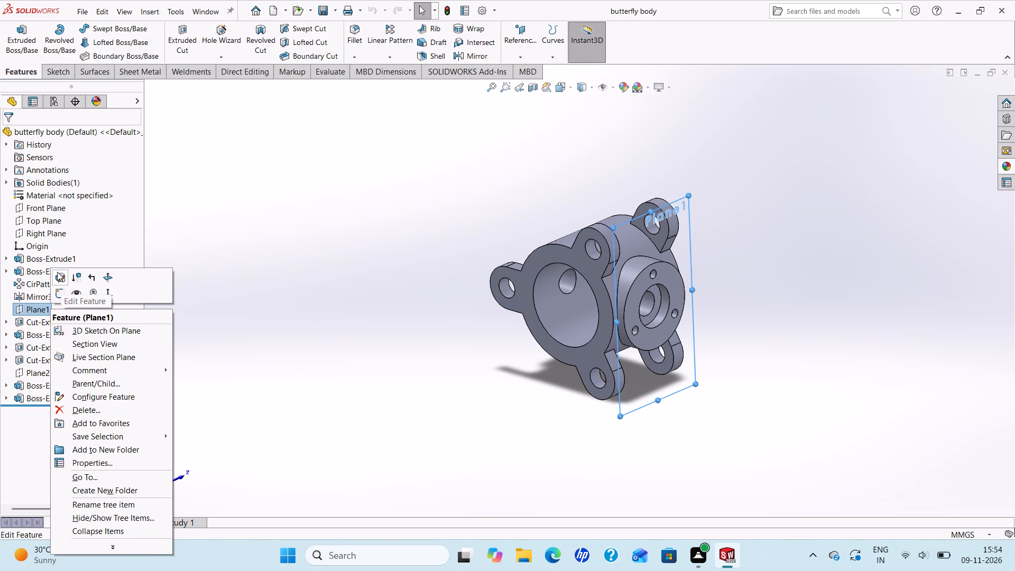
pyautogui.click(62, 271)
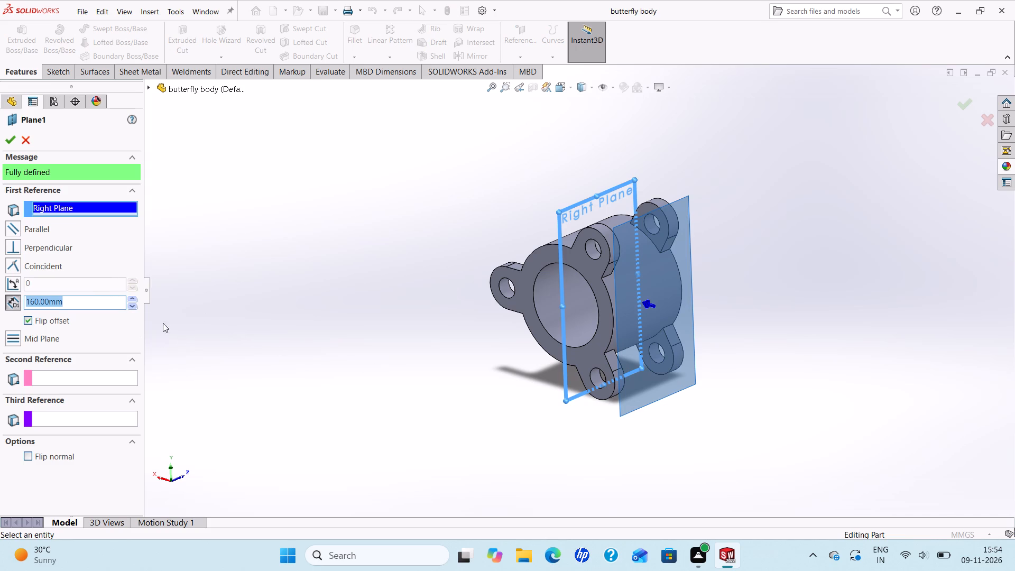
pyautogui.click(8, 141)
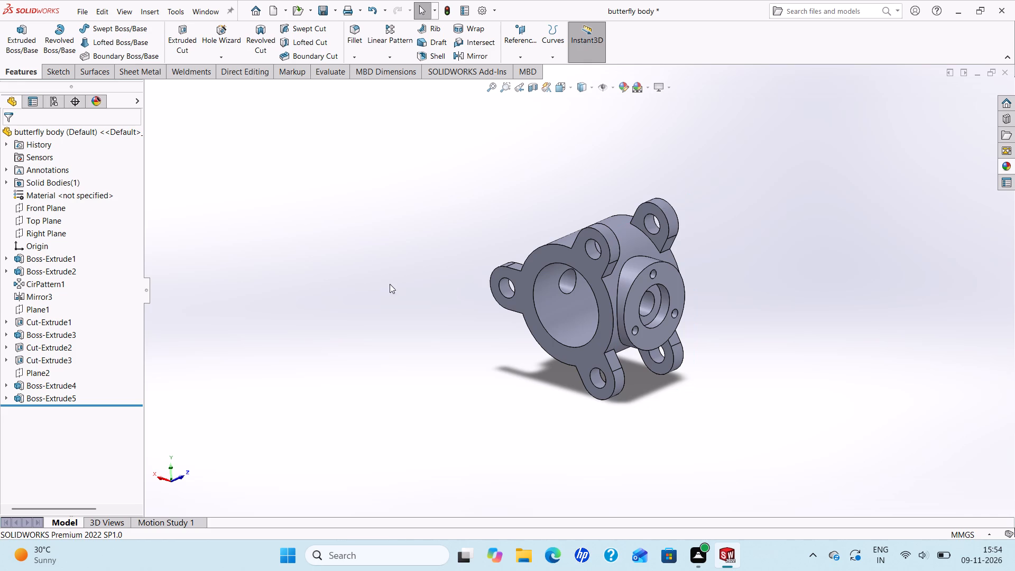
# Look over the butterfly body's side boss, save the part and close it to return to Part1.
pyautogui.moveTo(419, 281); pyautogui.dragTo(451, 192, button='middle')
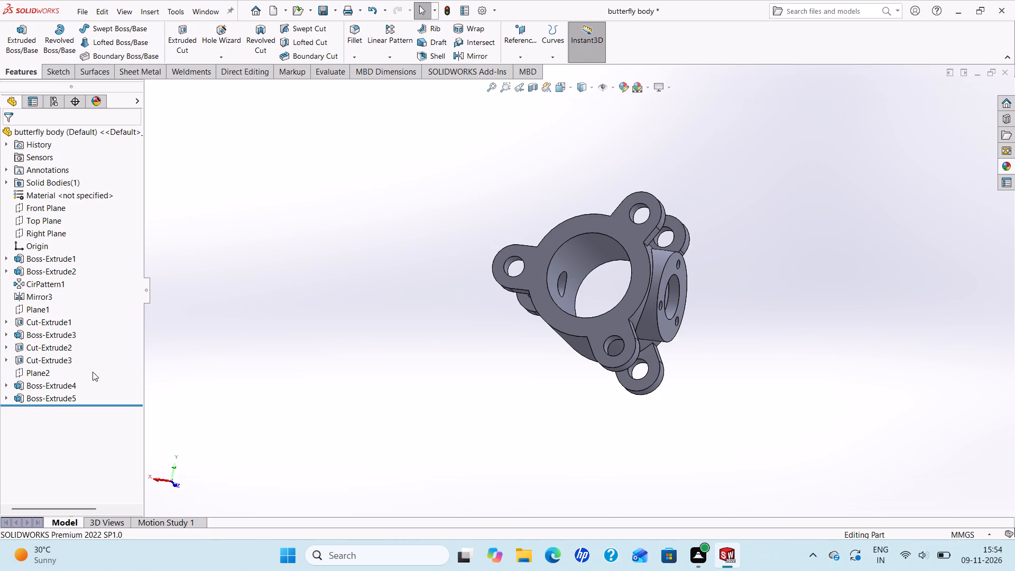
pyautogui.moveTo(375, 353); pyautogui.dragTo(462, 461, button='middle')
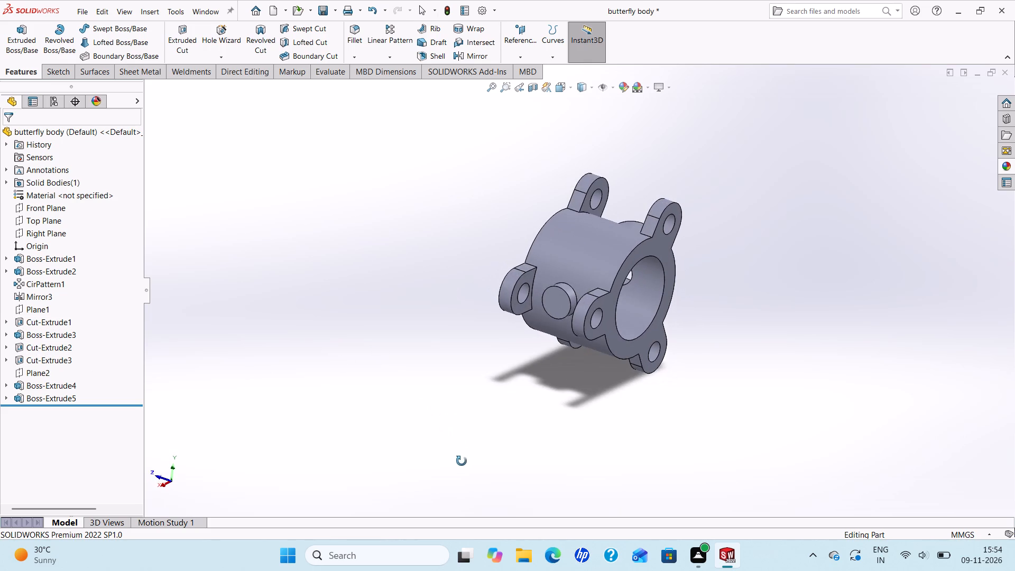
pyautogui.moveTo(462, 461); pyautogui.dragTo(307, 465, button='middle')
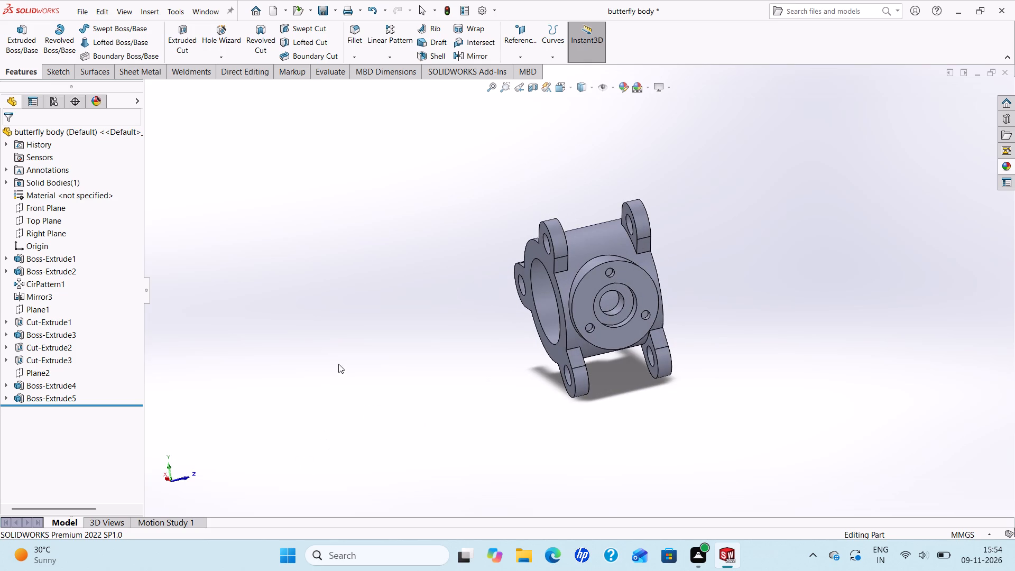
pyautogui.hotkey('ctrl', 's')
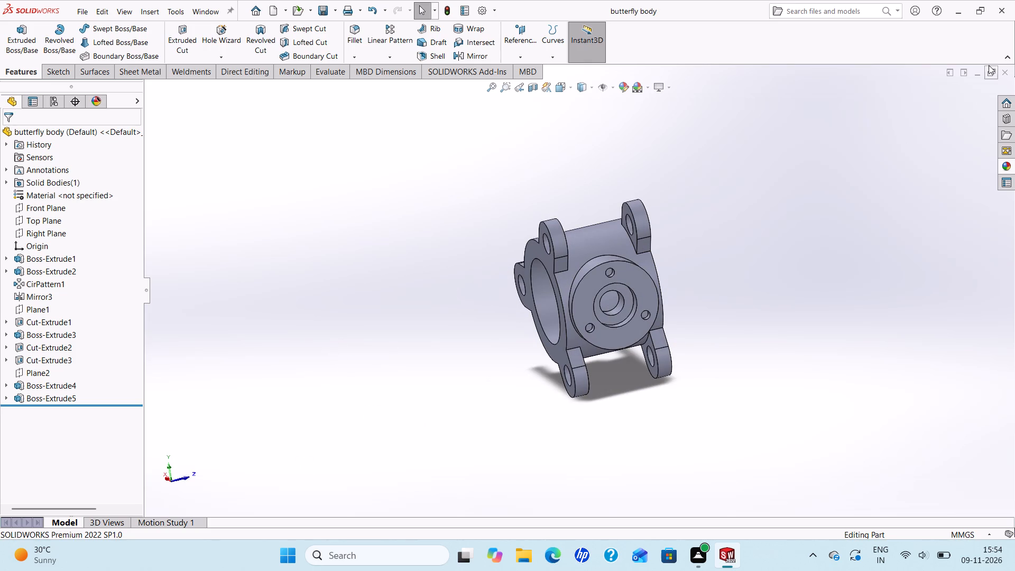
pyautogui.click(1000, 70)
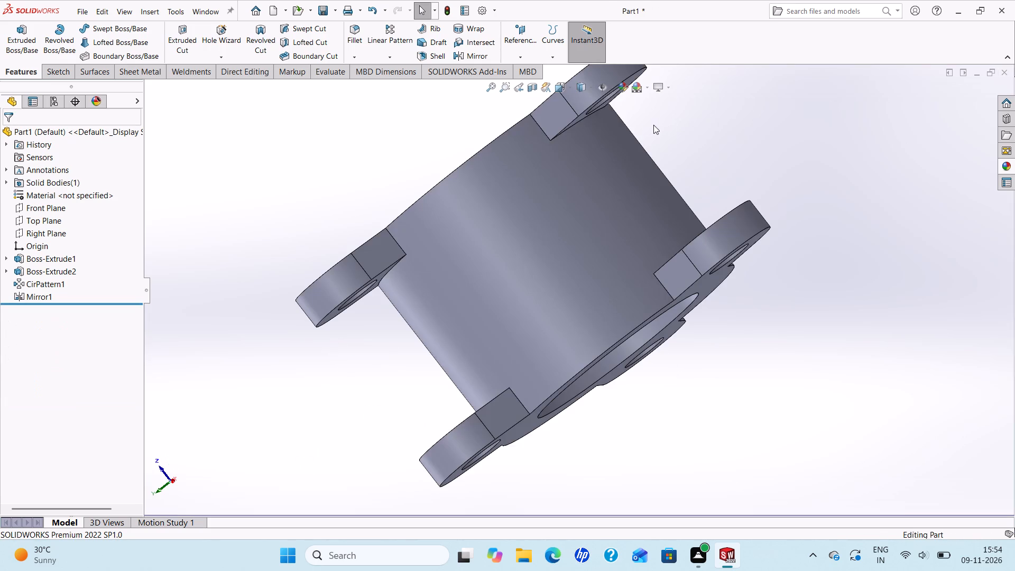
# Create a reference plane offset 165 mm from the Right Plane.
pyautogui.scroll(3, 546, 210)
pyautogui.moveTo(541, 226); pyautogui.dragTo(564, 268, button='middle')
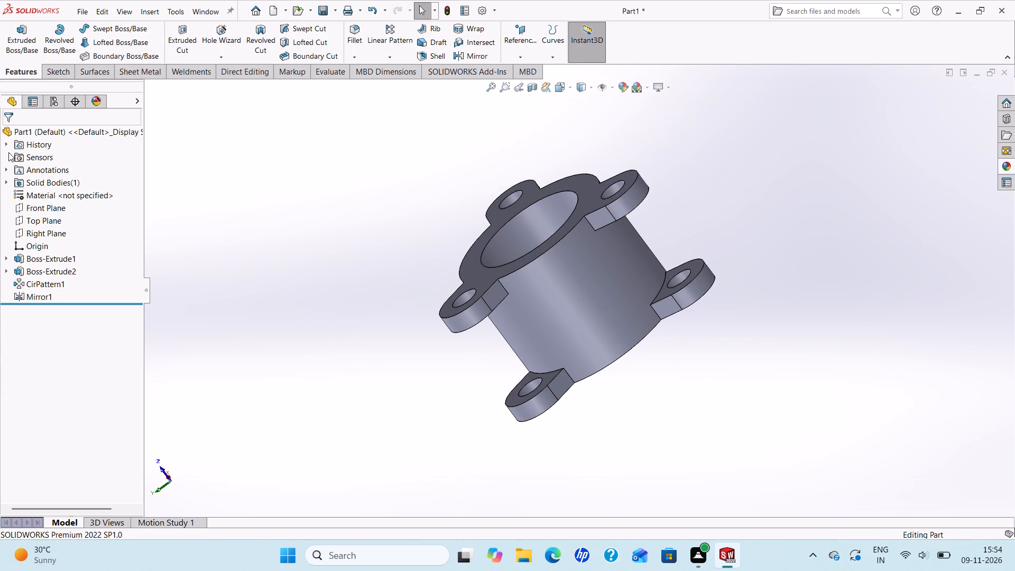
pyautogui.click(53, 228)
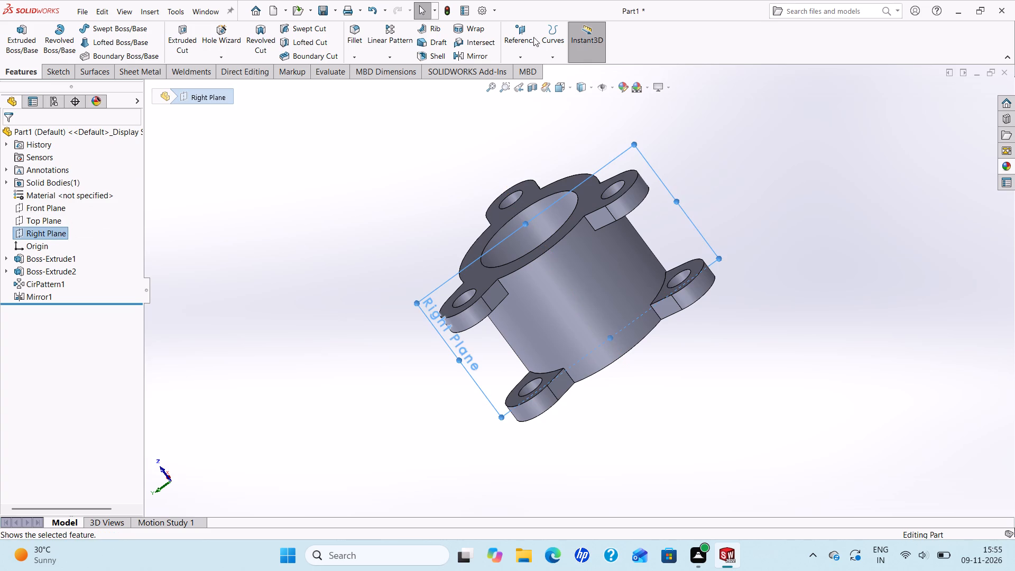
pyautogui.click(515, 61)
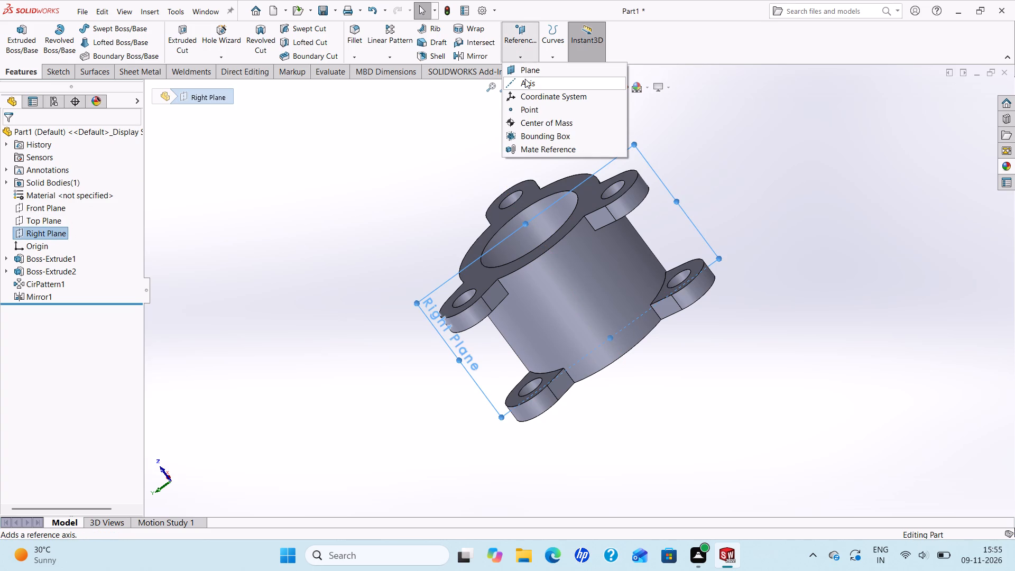
pyautogui.click(533, 68)
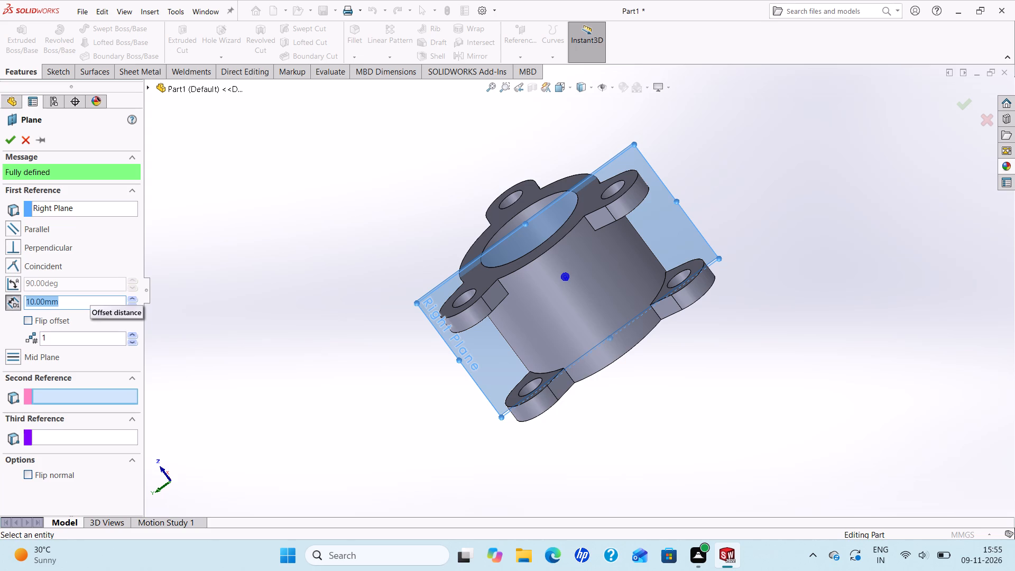
pyautogui.write('165')
pyautogui.press('Return')
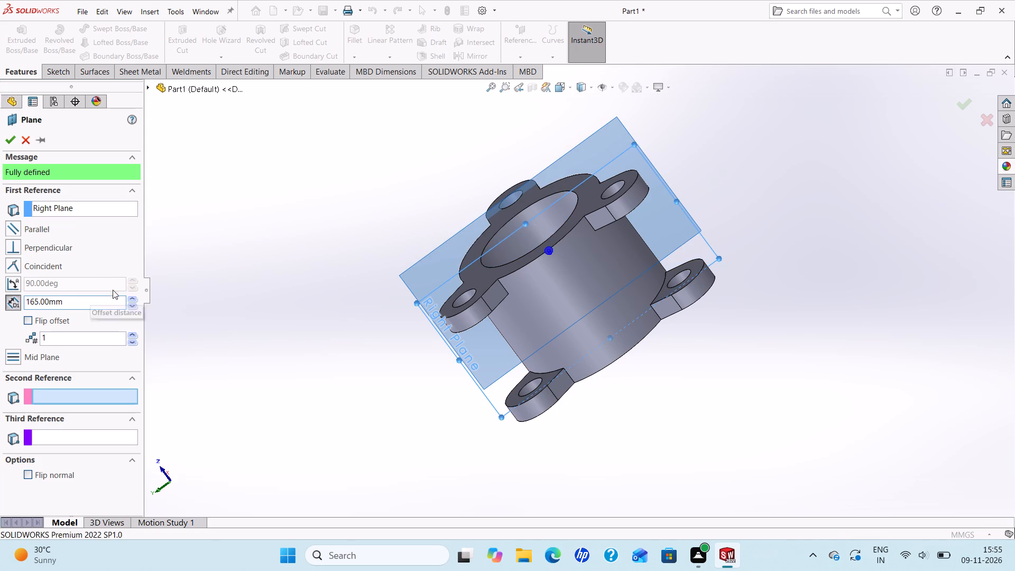
pyautogui.moveTo(375, 293); pyautogui.dragTo(447, 353, button='middle')
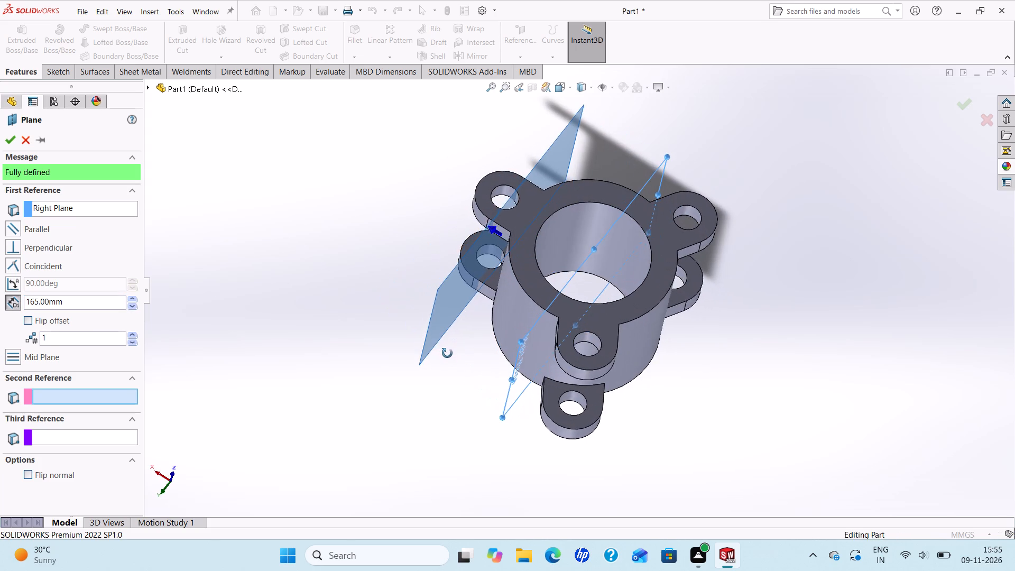
pyautogui.moveTo(447, 353); pyautogui.dragTo(460, 366, button='middle')
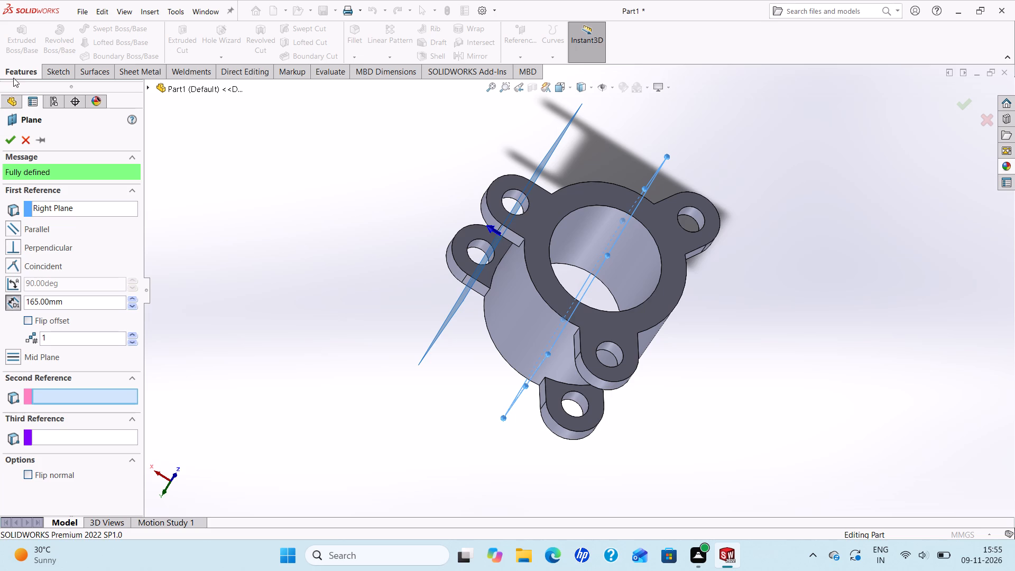
pyautogui.click(16, 135)
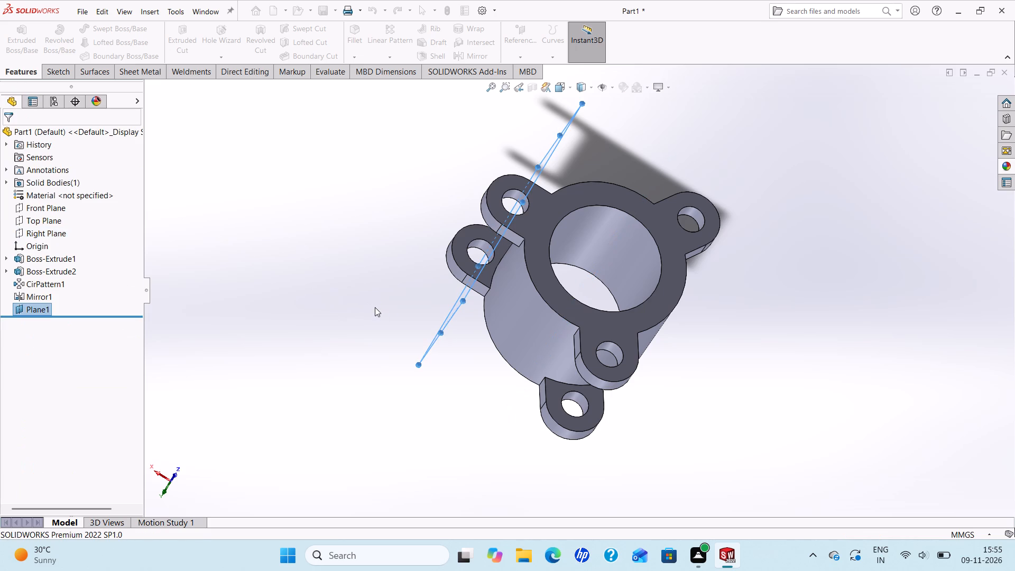
# Sketch two concentric circles on the new offset plane, centred on the origin, with radii of about 118 mm and 73 mm.
pyautogui.rightClick(41, 309)
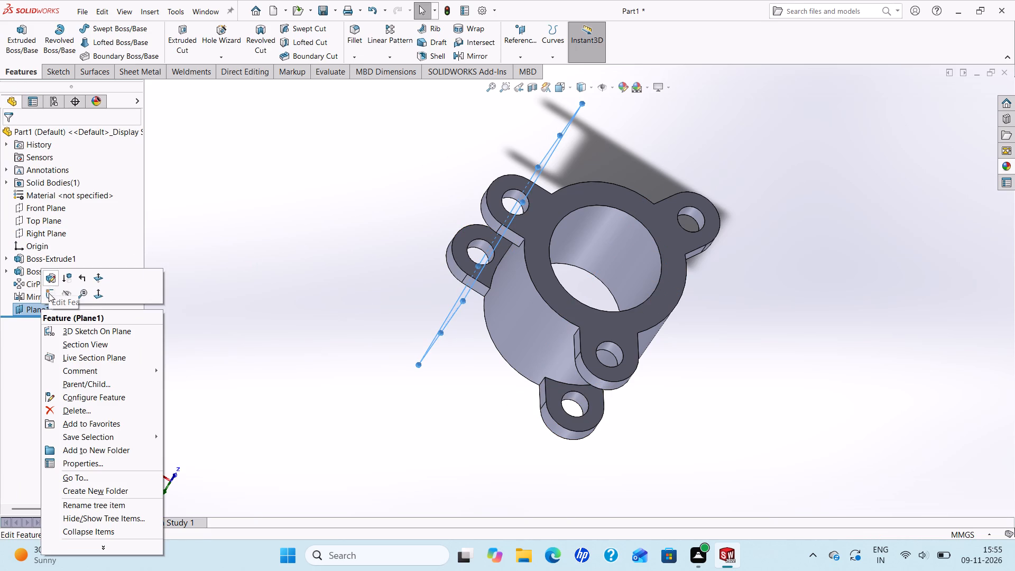
pyautogui.click(49, 293)
pyautogui.scroll(2, 504, 303)
pyautogui.scroll(-1, 657, 282)
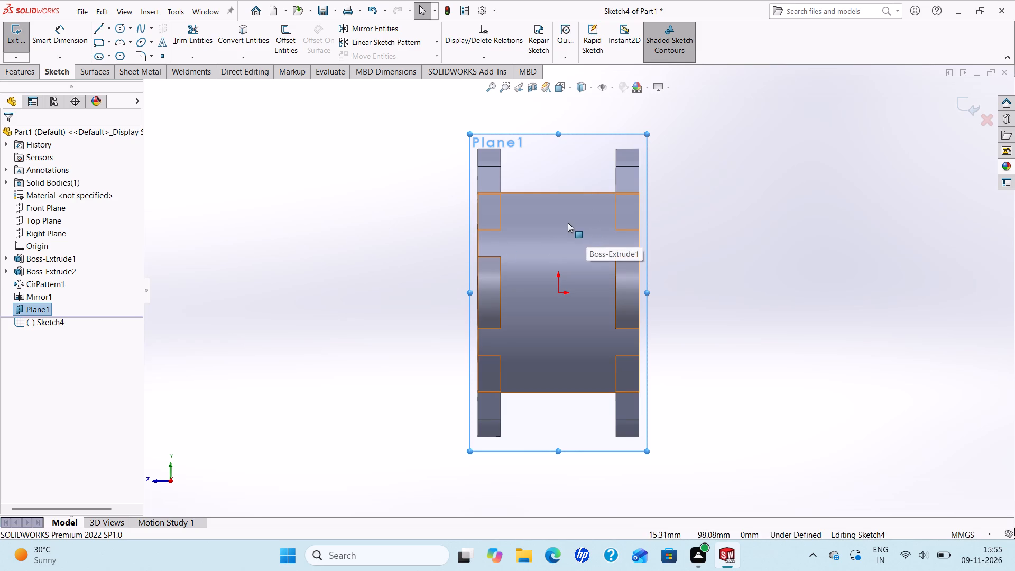
pyautogui.scroll(2, 568, 223)
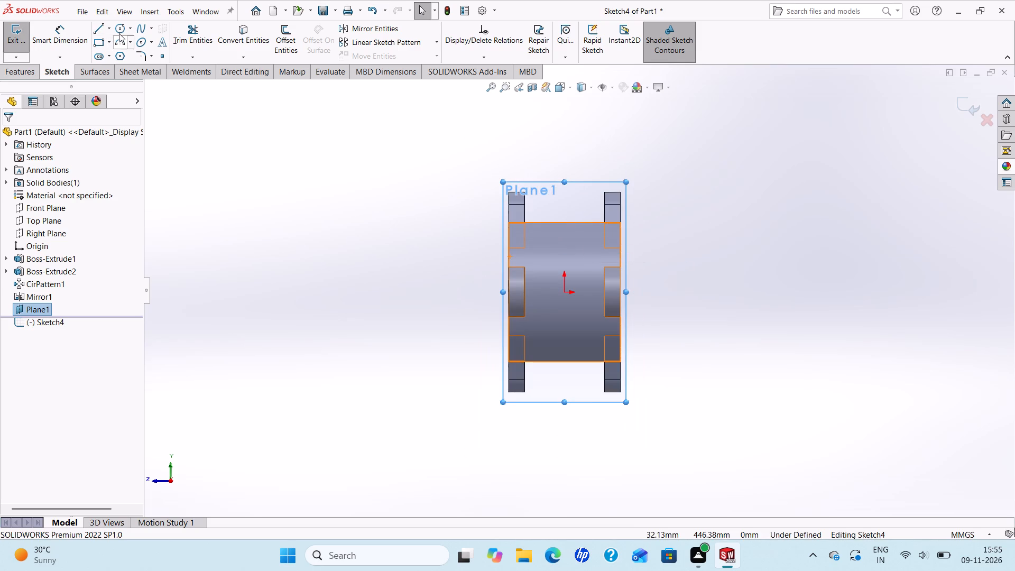
pyautogui.click(122, 26)
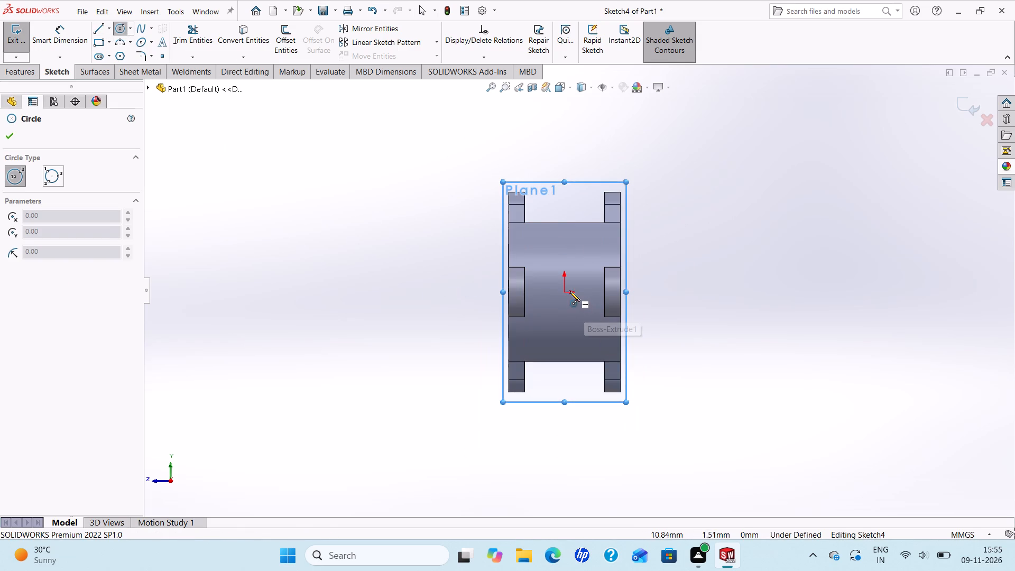
pyautogui.click(562, 293)
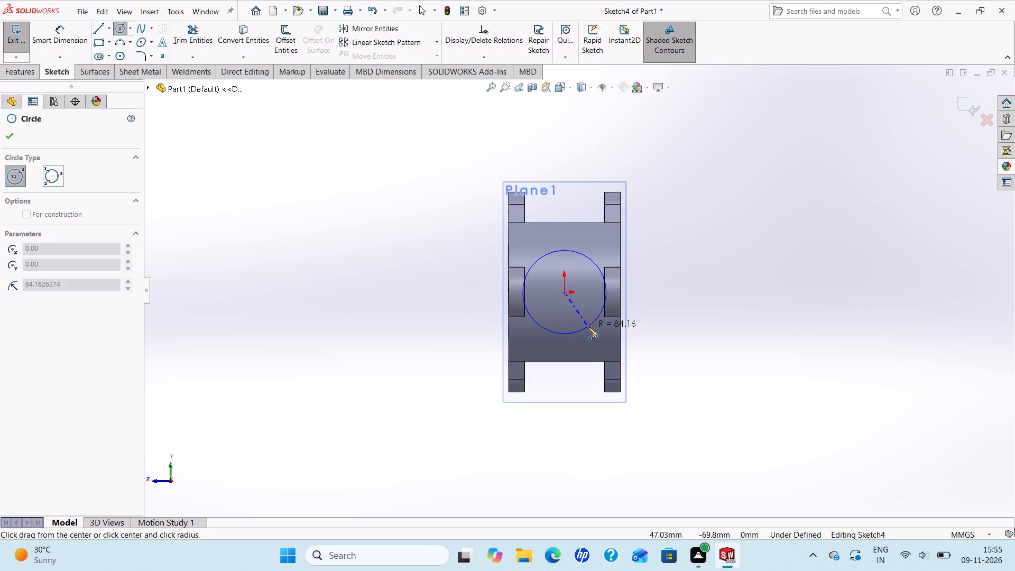
pyautogui.click(593, 344)
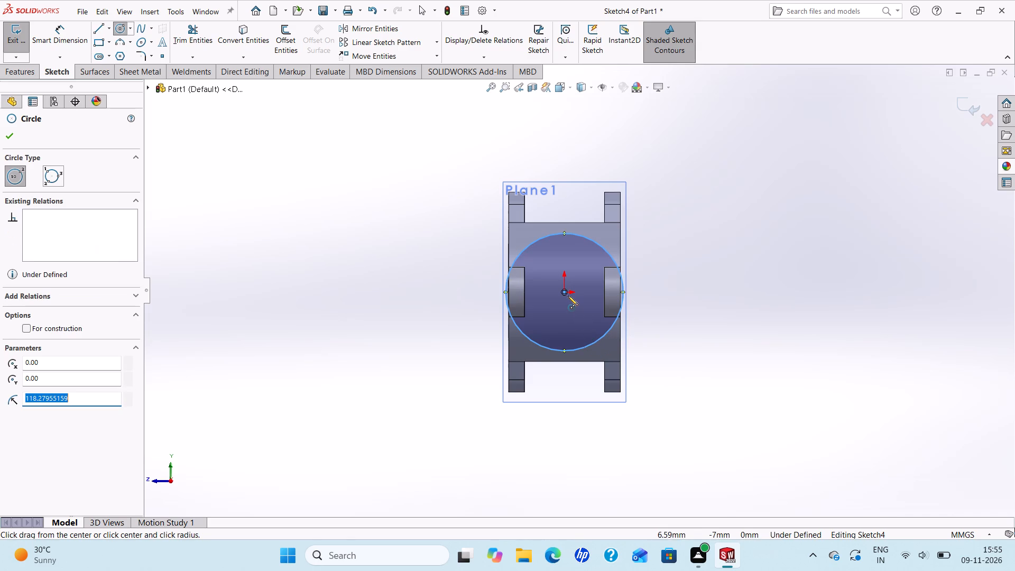
pyautogui.click(566, 293)
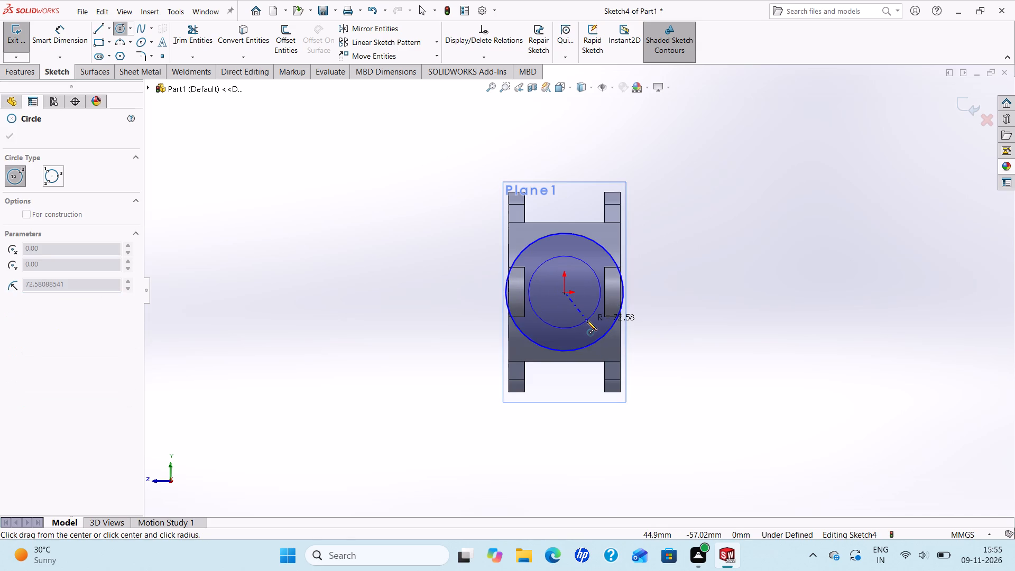
pyautogui.click(587, 320)
pyautogui.rightClick(587, 320)
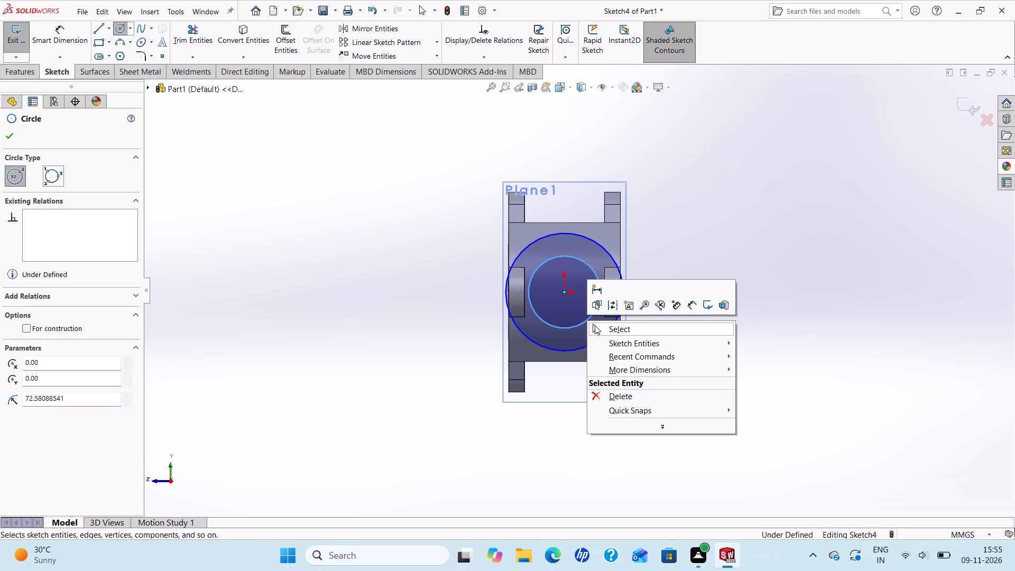
pyautogui.click(601, 326)
# Dimension the outer circle's diameter to 200 mm.
pyautogui.click(66, 27)
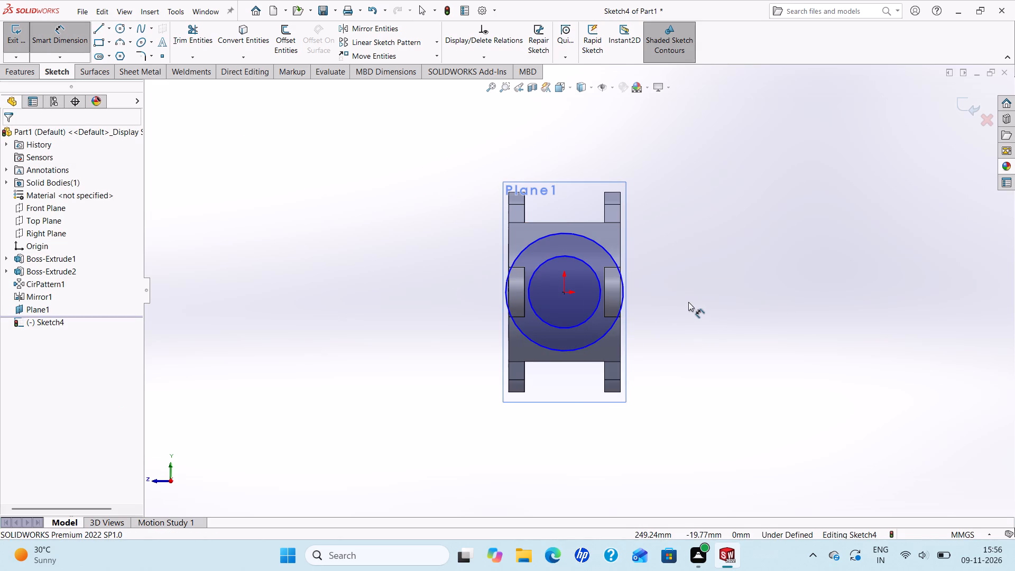
pyautogui.click(608, 254)
pyautogui.click(725, 217)
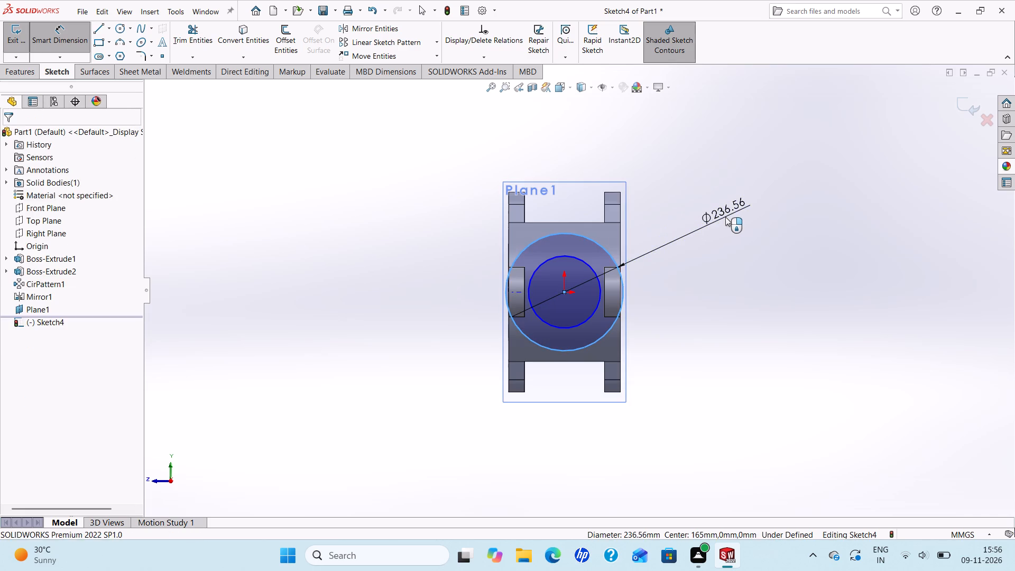
pyautogui.write('200')
pyautogui.press('Return')
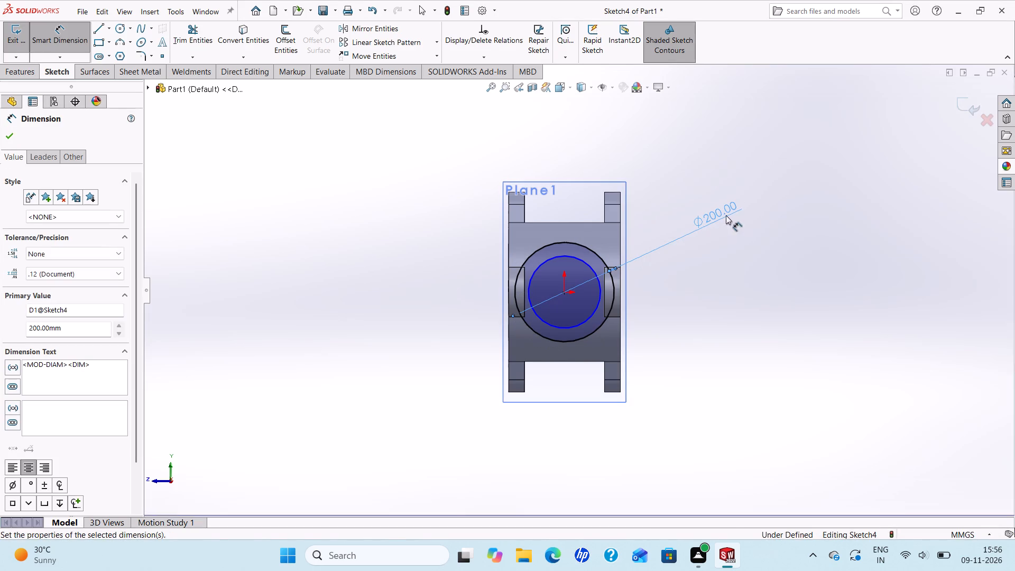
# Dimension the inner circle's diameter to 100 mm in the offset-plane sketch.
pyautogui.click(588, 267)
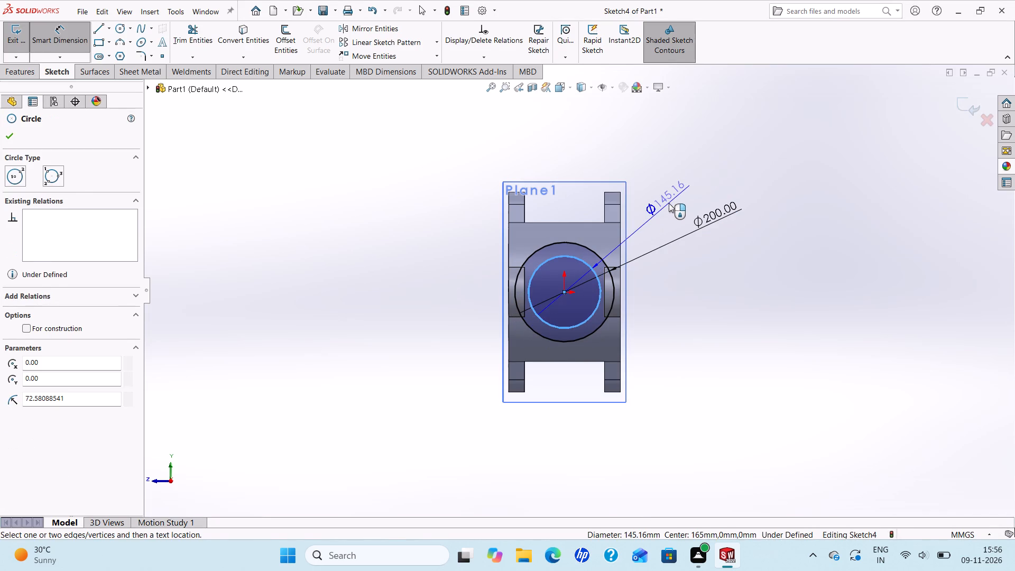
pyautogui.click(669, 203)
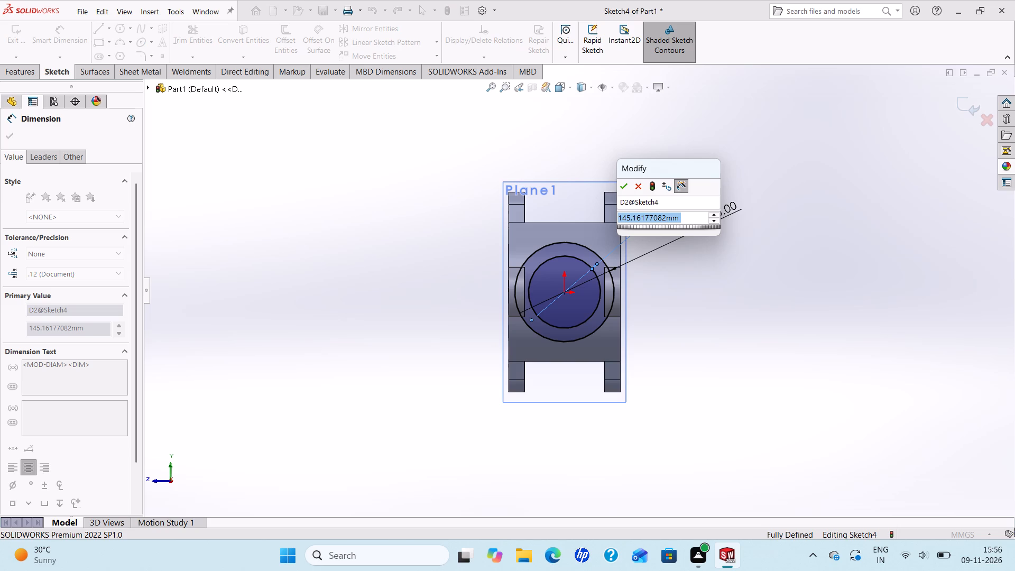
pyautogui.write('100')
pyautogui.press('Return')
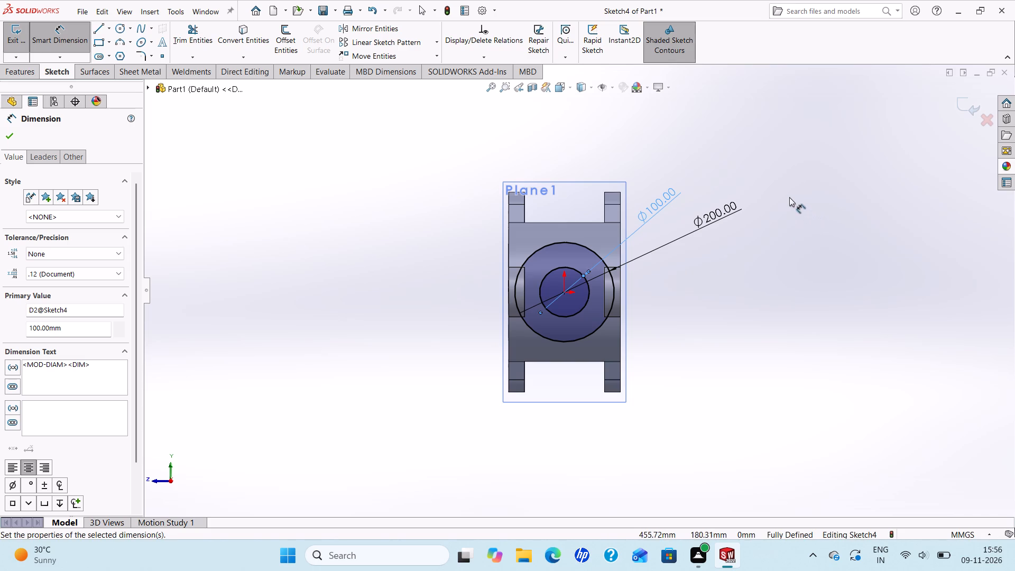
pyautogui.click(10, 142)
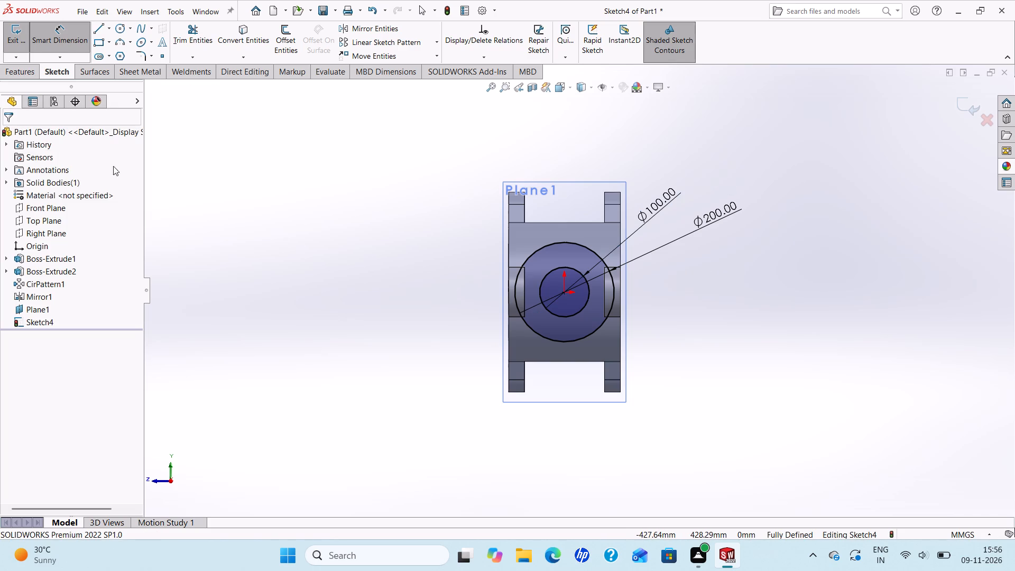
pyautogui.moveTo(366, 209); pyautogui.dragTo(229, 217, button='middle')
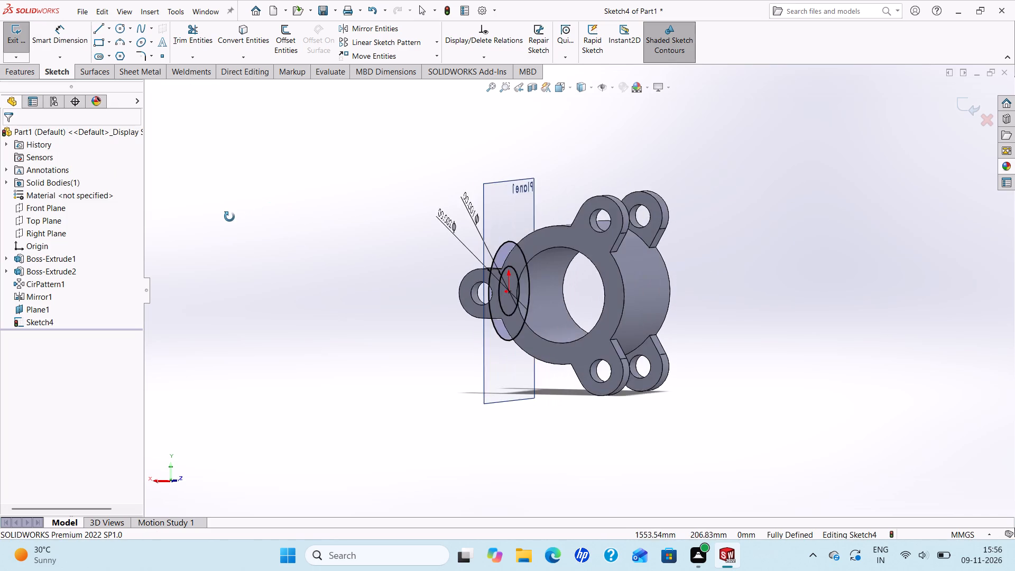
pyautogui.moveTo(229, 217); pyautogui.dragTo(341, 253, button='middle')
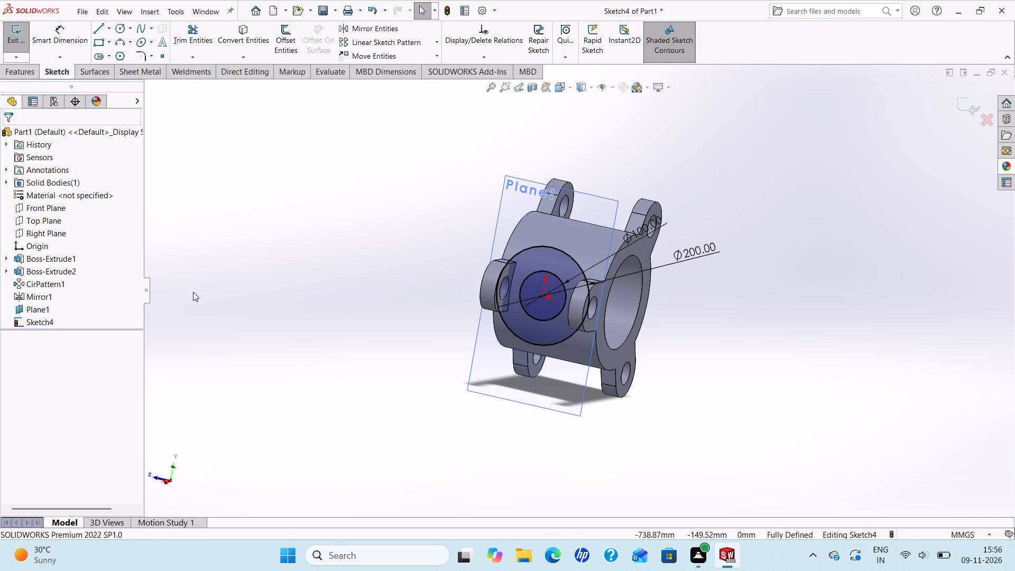
# Open the existing butterfly body part for reference.
pyautogui.hotkey('ctrl', 'o')
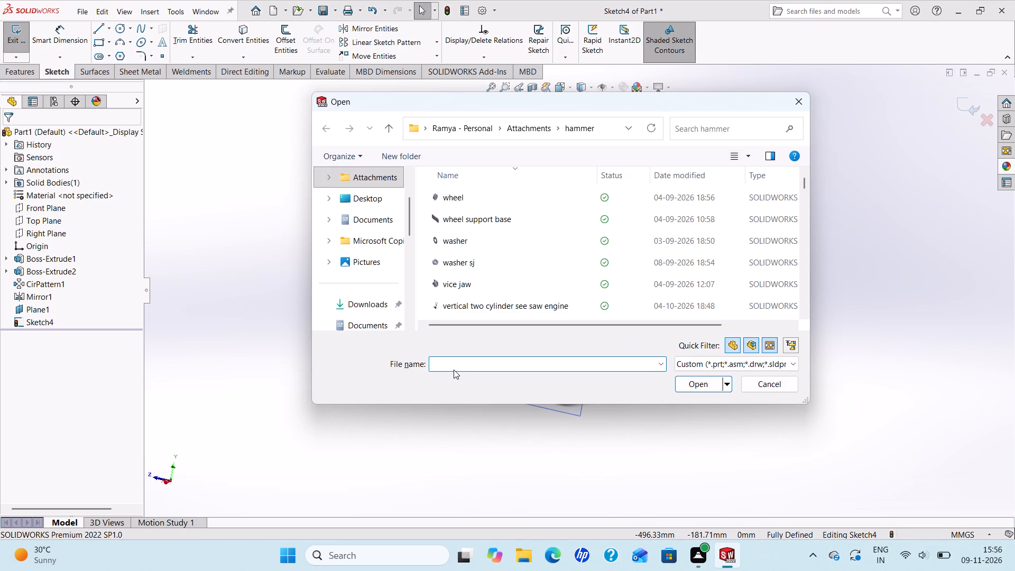
pyautogui.press('b')
pyautogui.press('u')
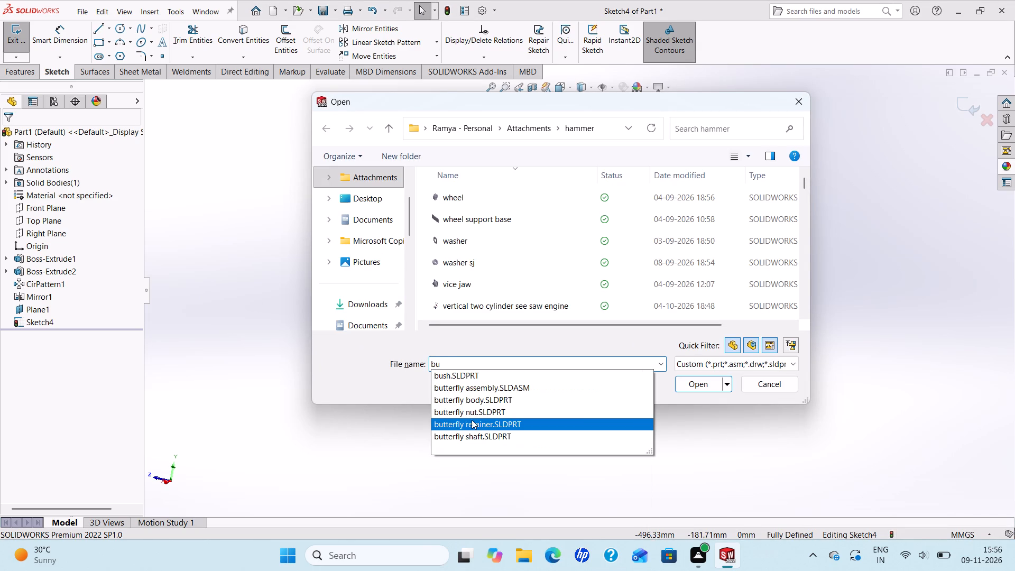
pyautogui.click(472, 400)
pyautogui.click(690, 380)
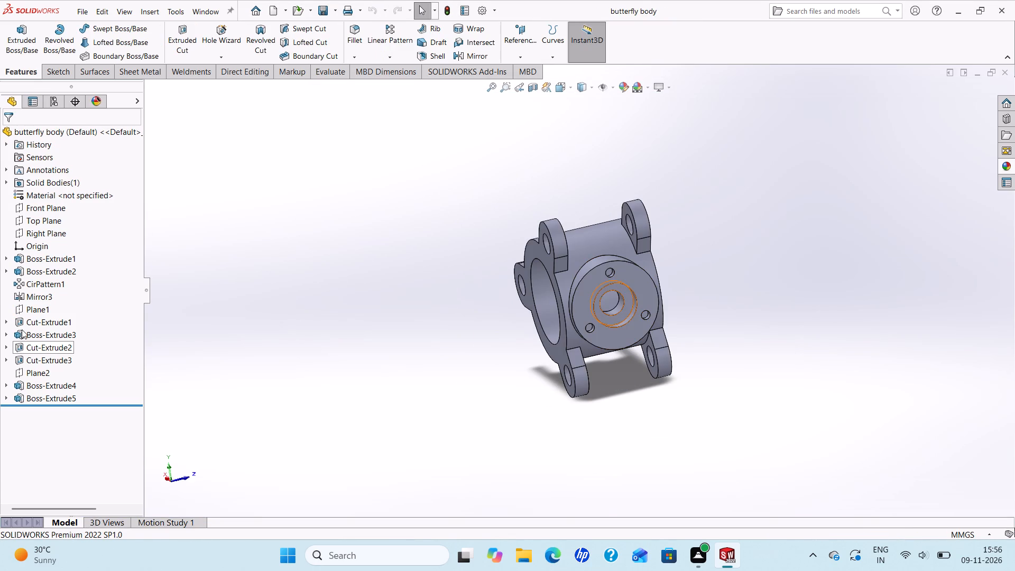
# Open the sketch of the side boss feature Boss-Extrude3, examine its profile against the ring from several angles, and leave the sketch.
pyautogui.rightClick(31, 309)
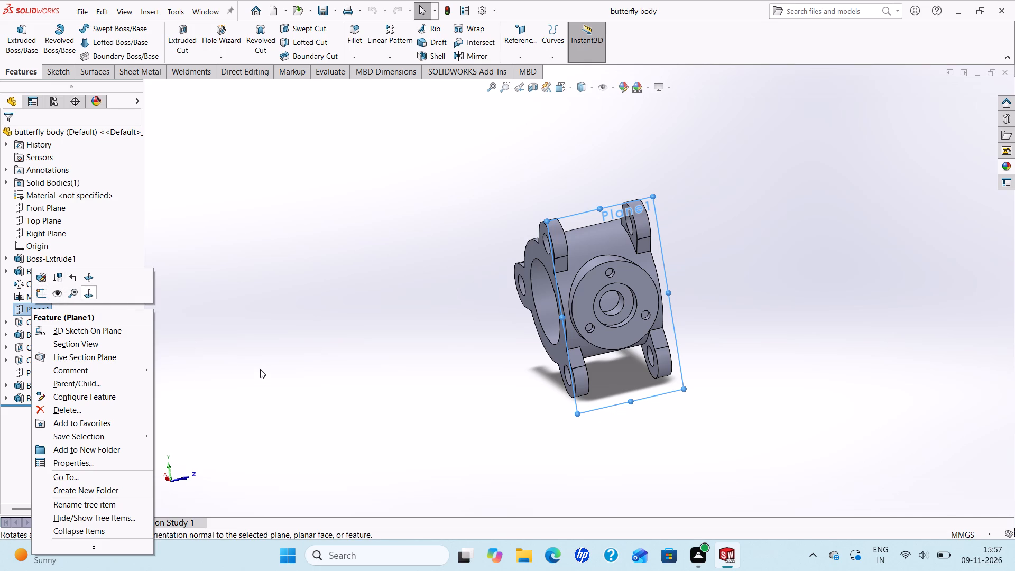
pyautogui.press('Escape')
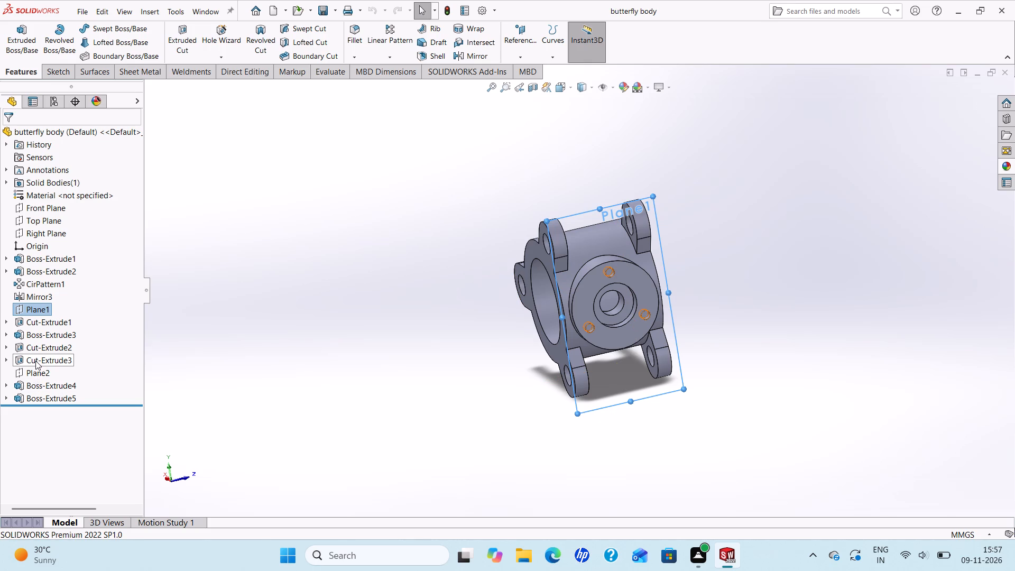
pyautogui.rightClick(49, 333)
pyautogui.click(72, 296)
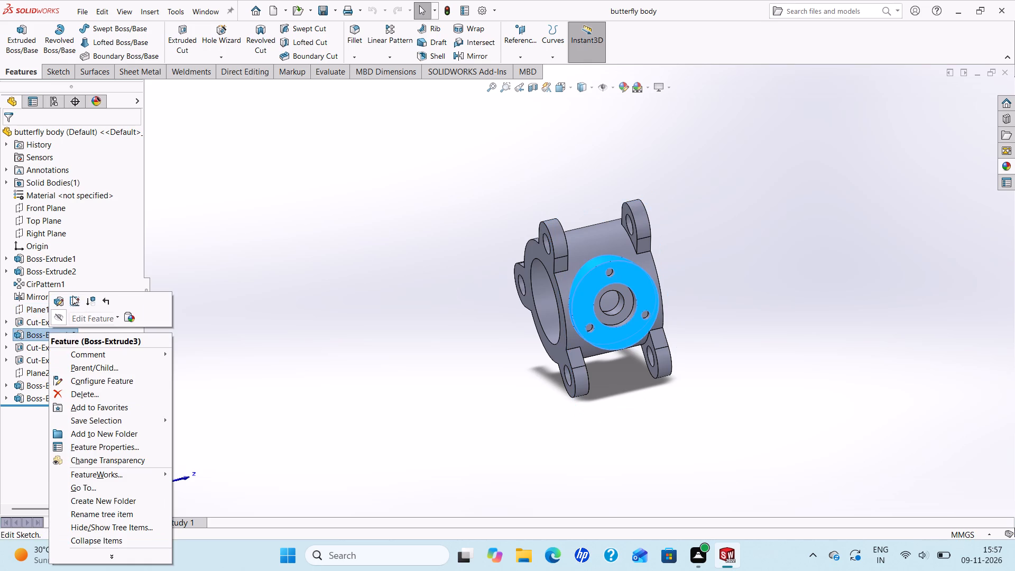
pyautogui.scroll(1, 365, 317)
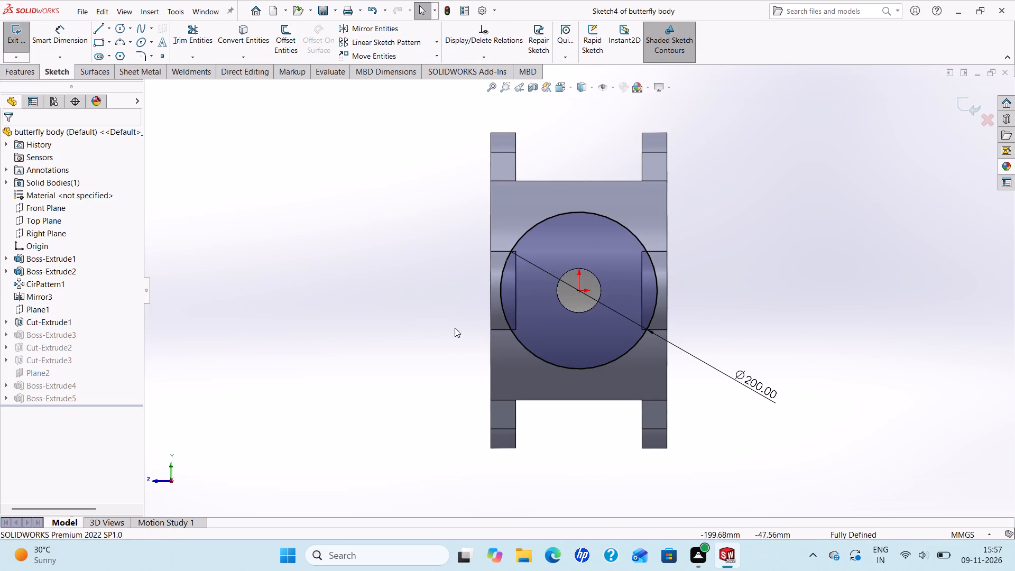
pyautogui.moveTo(509, 366); pyautogui.dragTo(460, 360, button='middle')
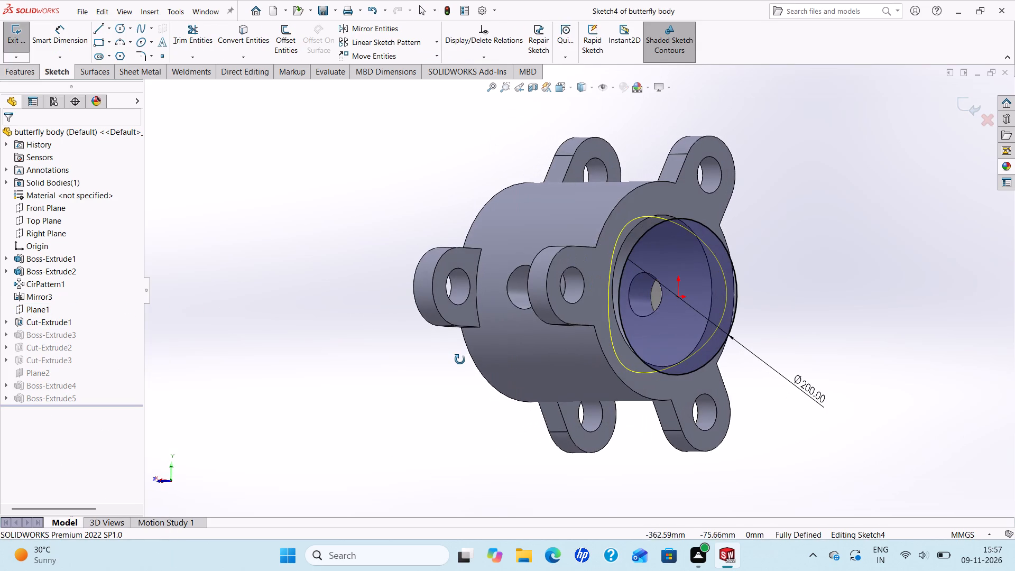
pyautogui.moveTo(460, 360); pyautogui.dragTo(380, 369, button='middle')
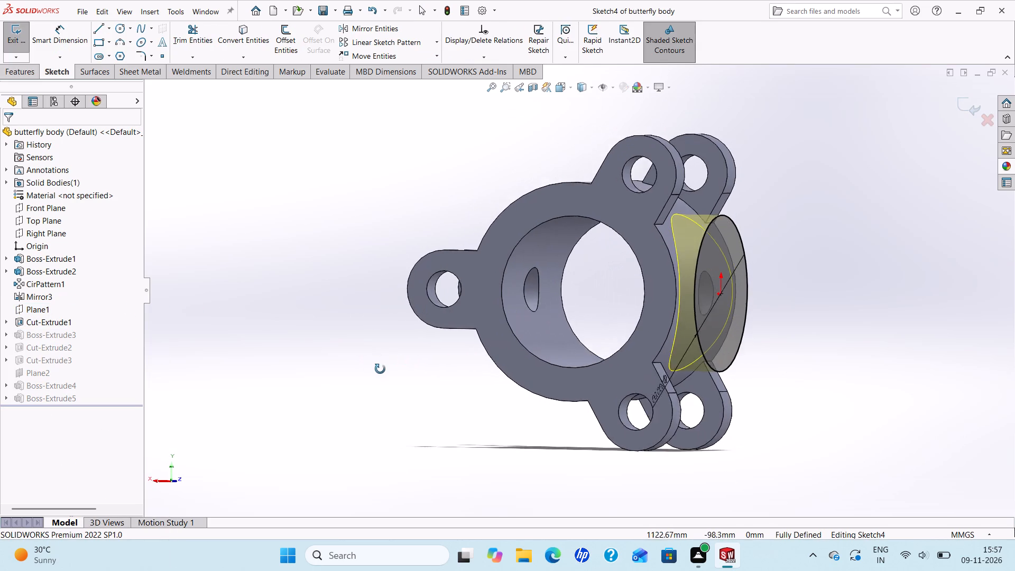
pyautogui.moveTo(380, 369); pyautogui.dragTo(371, 369, button='middle')
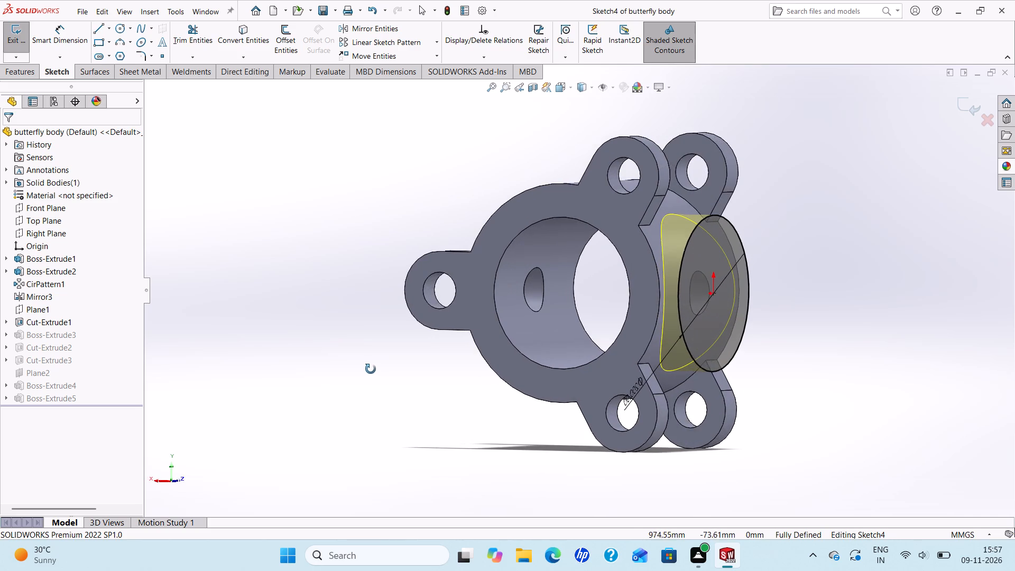
pyautogui.moveTo(371, 369); pyautogui.dragTo(358, 376, button='middle')
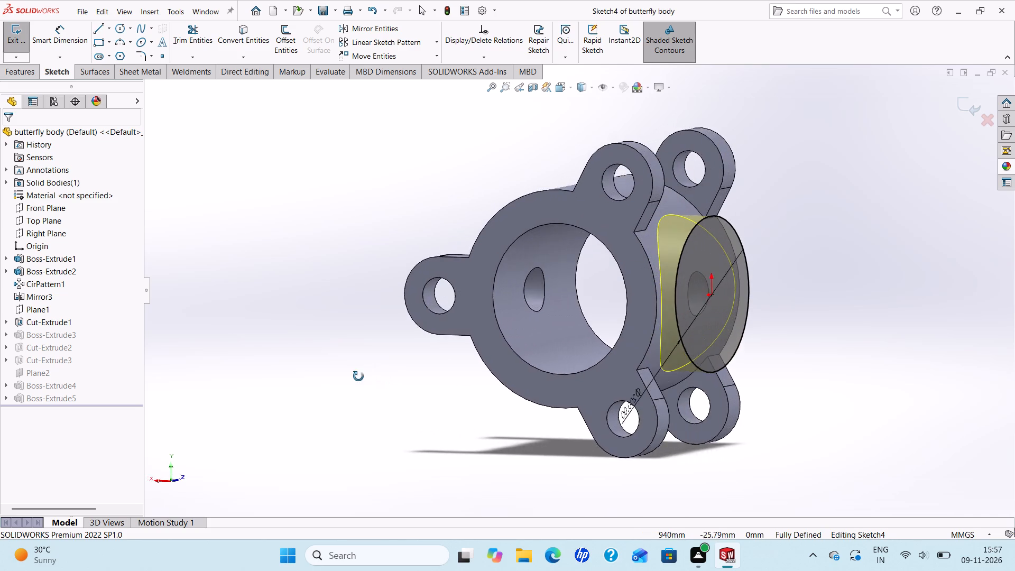
pyautogui.moveTo(358, 376); pyautogui.dragTo(400, 370, button='middle')
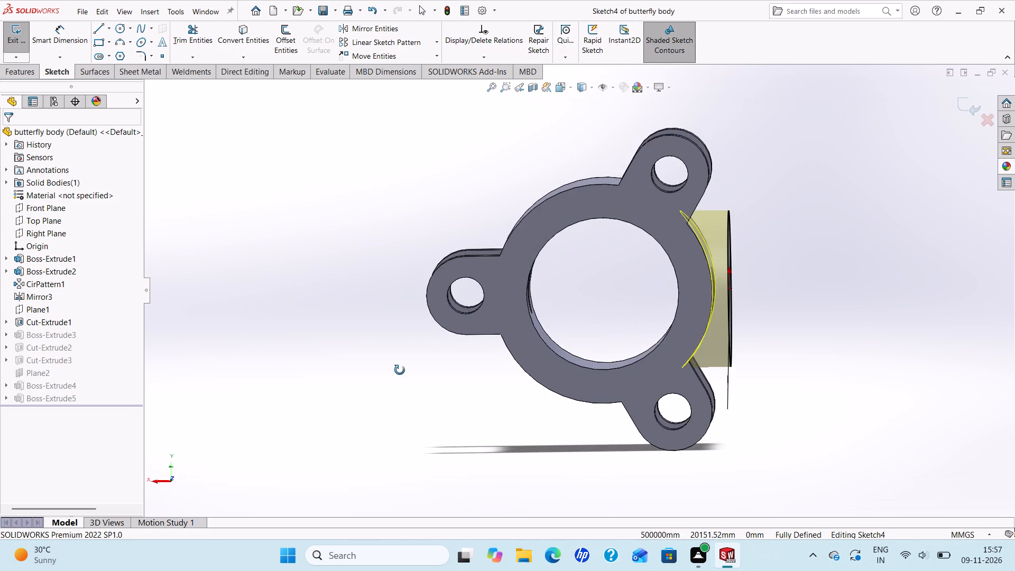
pyautogui.moveTo(400, 370); pyautogui.dragTo(410, 377, button='middle')
pyautogui.scroll(2, 394, 374)
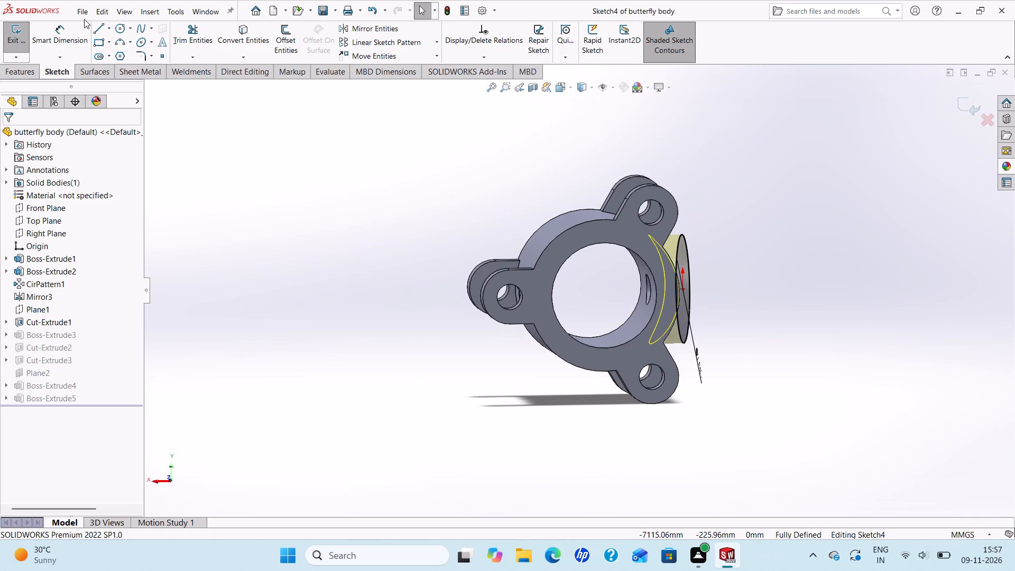
pyautogui.click(15, 42)
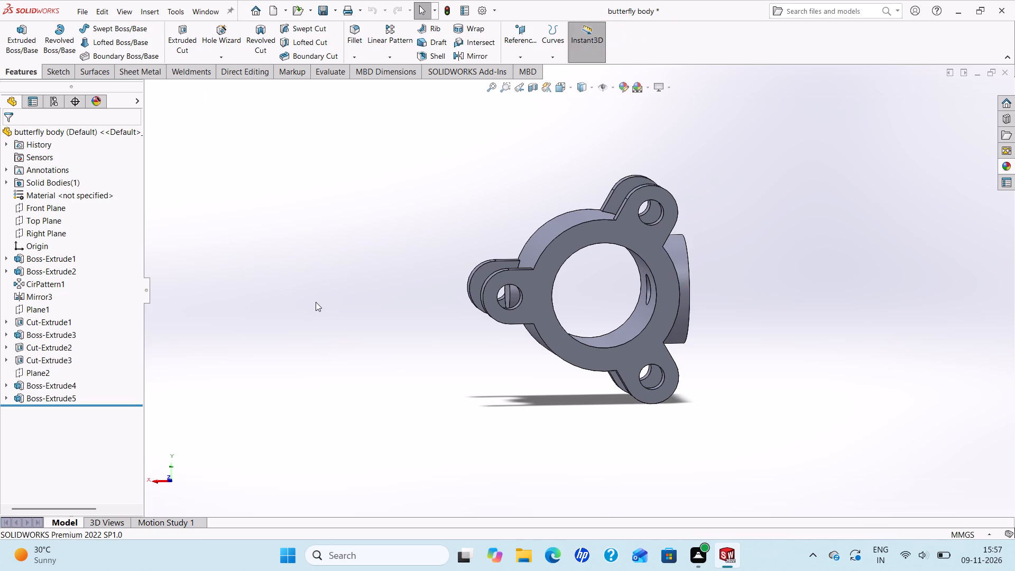
# Look over both sides of the finished butterfly body, save the part and close it to return to Part1.
pyautogui.scroll(-1, 628, 333)
pyautogui.moveTo(628, 332); pyautogui.dragTo(556, 310, button='middle')
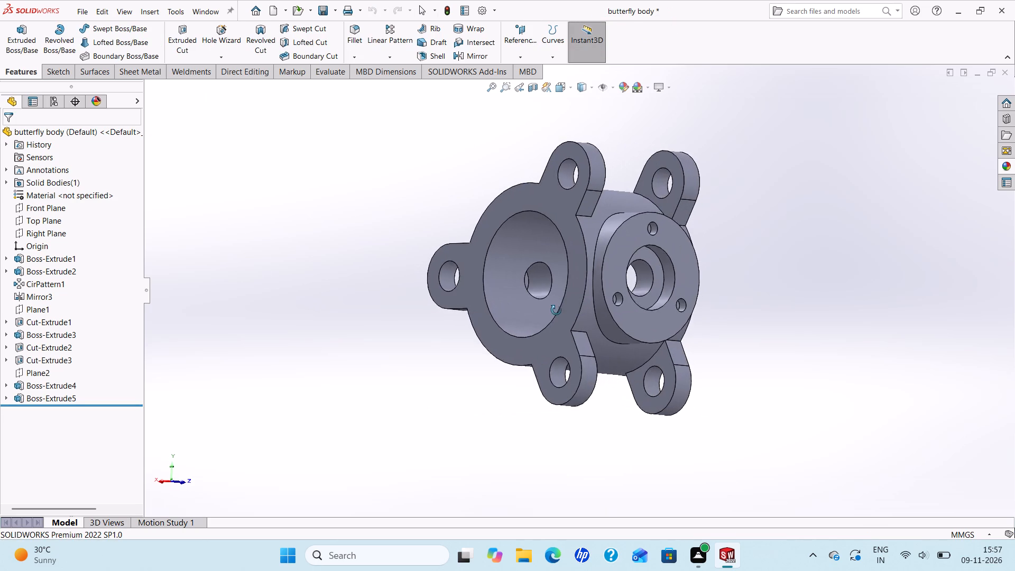
pyautogui.moveTo(556, 310); pyautogui.dragTo(531, 304, button='middle')
pyautogui.moveTo(533, 303); pyautogui.dragTo(550, 312, button='middle')
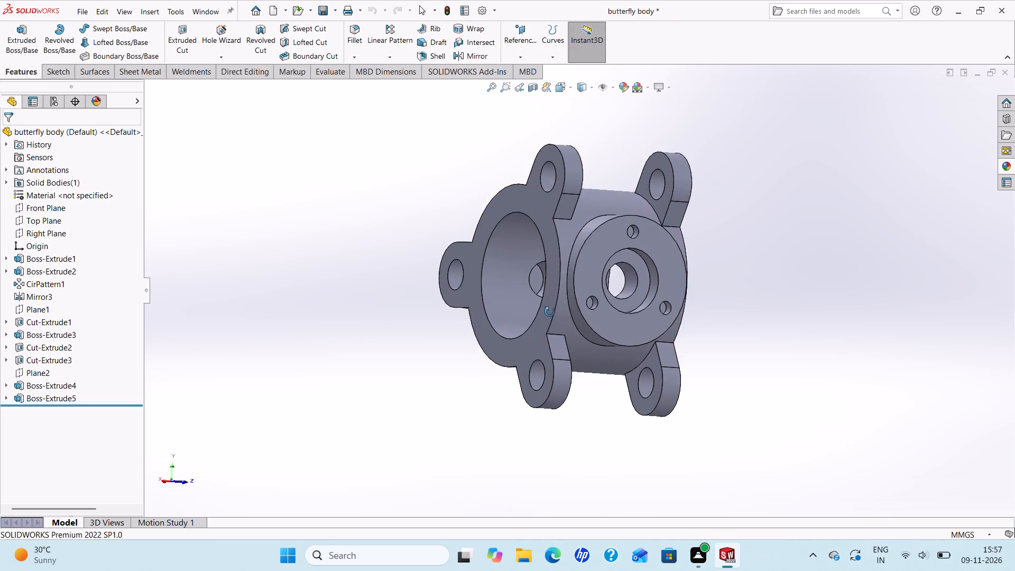
pyautogui.moveTo(550, 312); pyautogui.dragTo(565, 332, button='middle')
pyautogui.scroll(2, 564, 333)
pyautogui.moveTo(481, 334); pyautogui.dragTo(542, 354, button='middle')
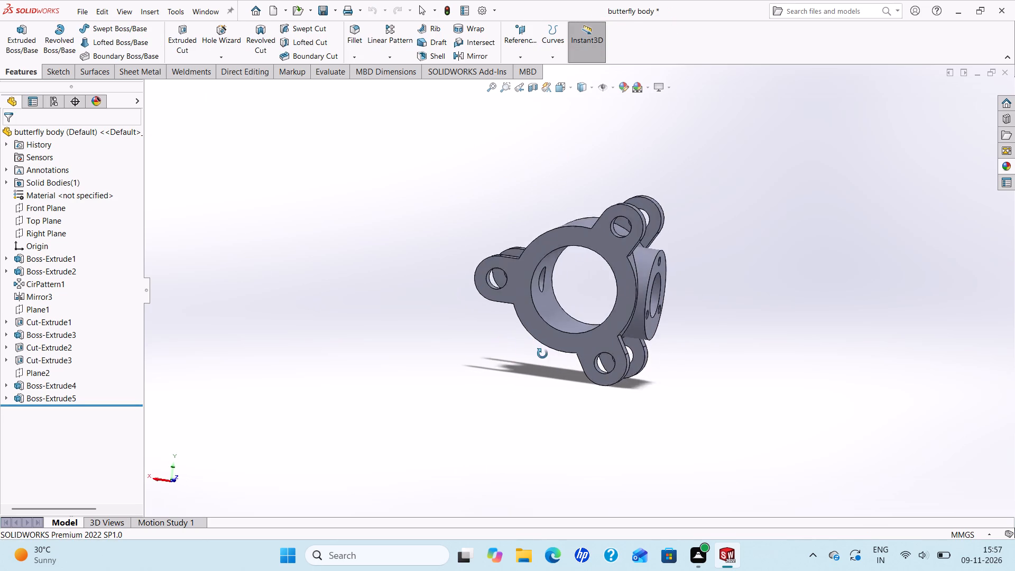
pyautogui.moveTo(542, 354); pyautogui.dragTo(619, 397, button='middle')
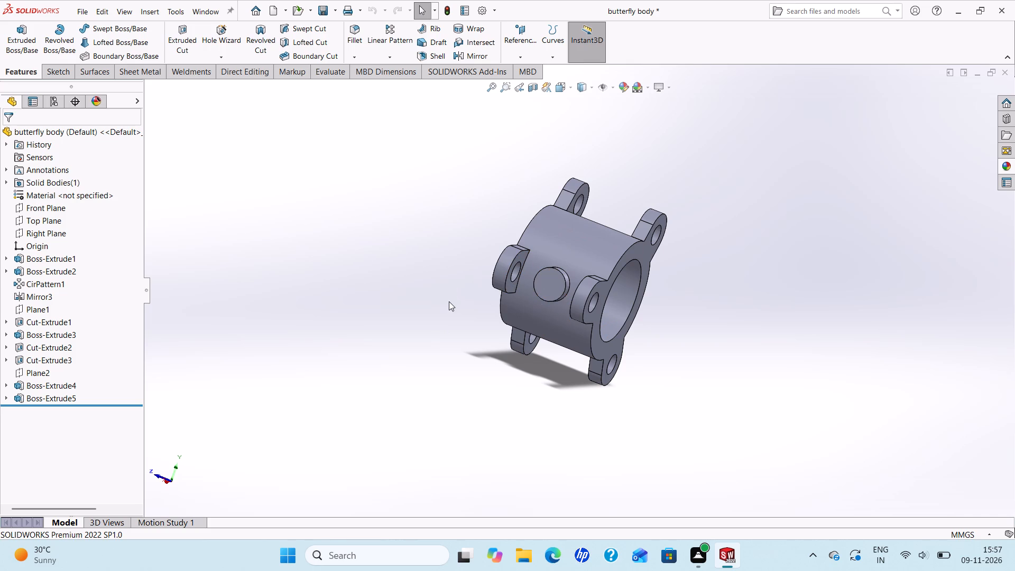
pyautogui.hotkey('ctrl', 's')
pyautogui.click(1005, 69)
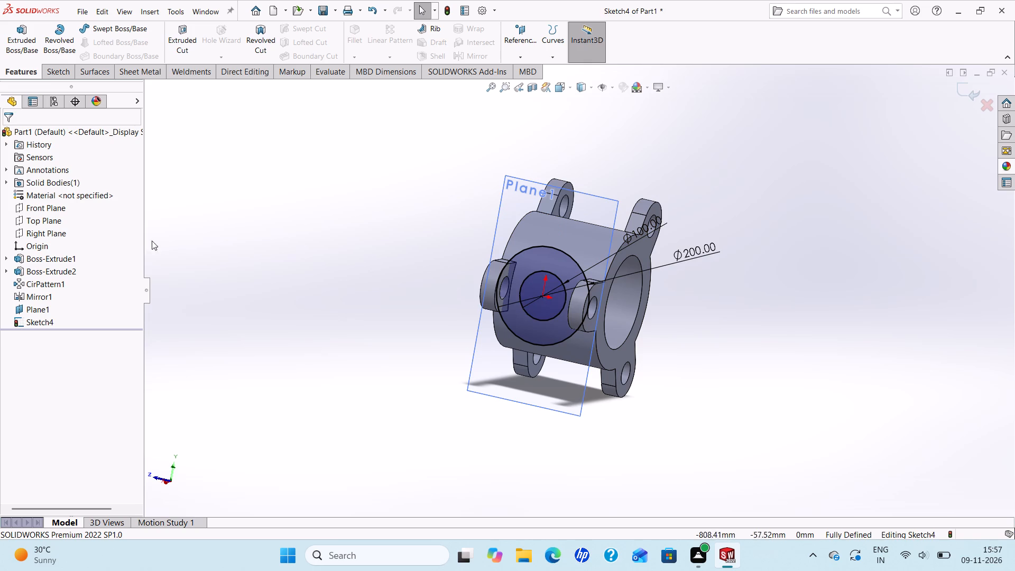
# Delete the inner circle and its diameter dimension from the offset-plane sketch.
pyautogui.click(648, 225)
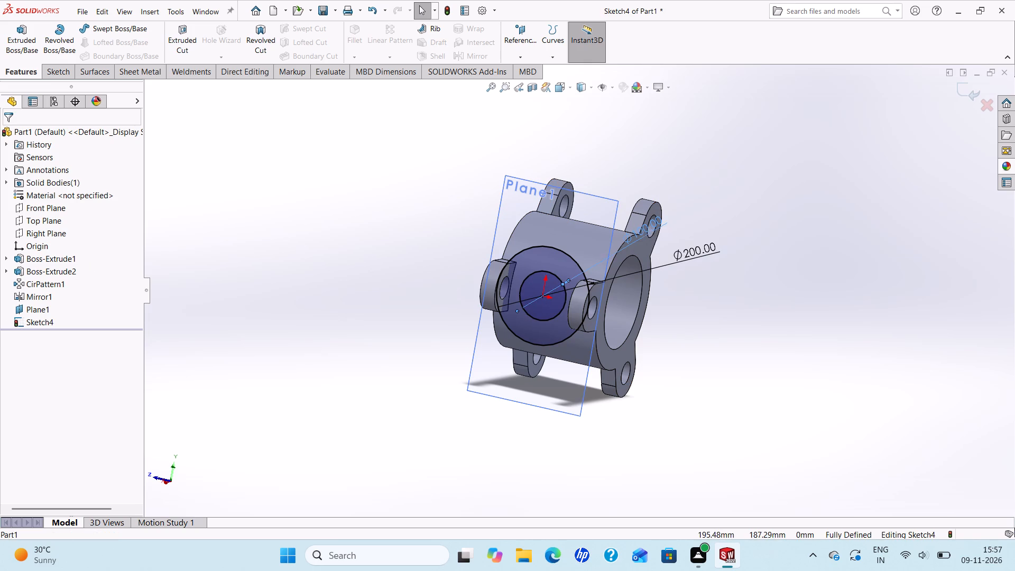
pyautogui.press('Delete')
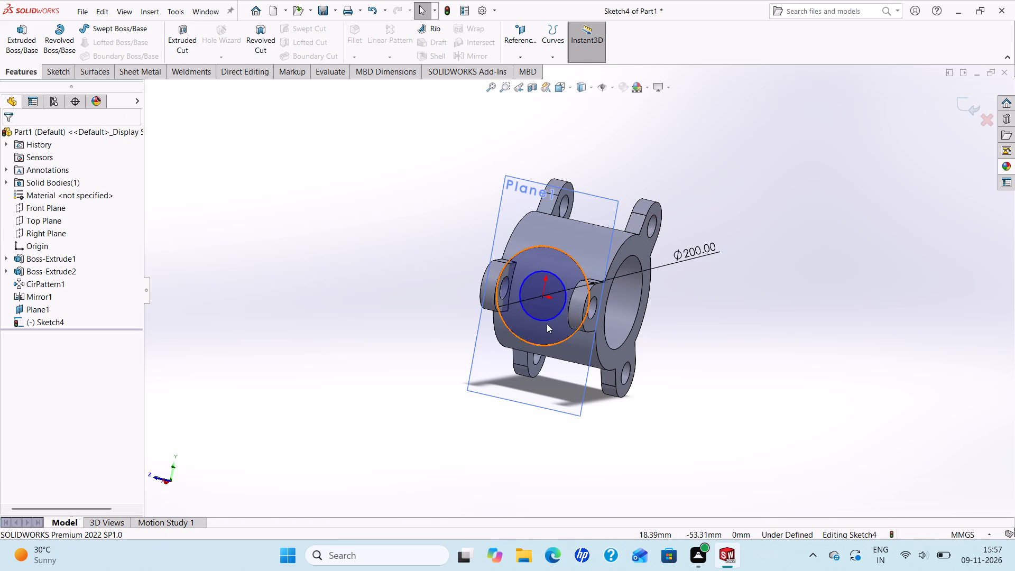
pyautogui.click(545, 320)
pyautogui.press('Delete')
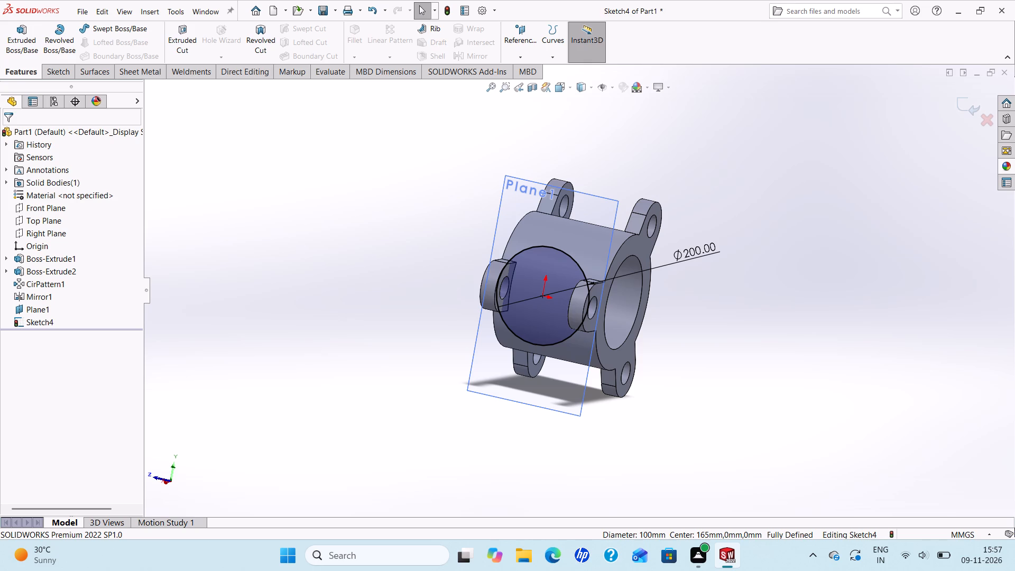
# Extrude the 200 mm circle from the offset plane up to the ring's outer cylindrical surface, with the result merged.
pyautogui.click(21, 41)
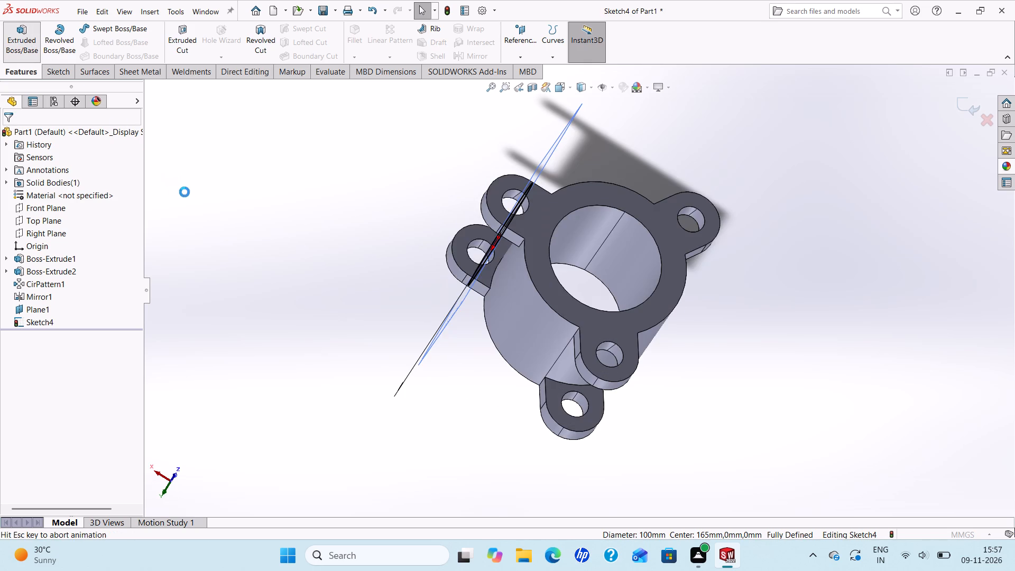
pyautogui.moveTo(284, 254); pyautogui.dragTo(343, 343, button='middle')
pyautogui.click(118, 207)
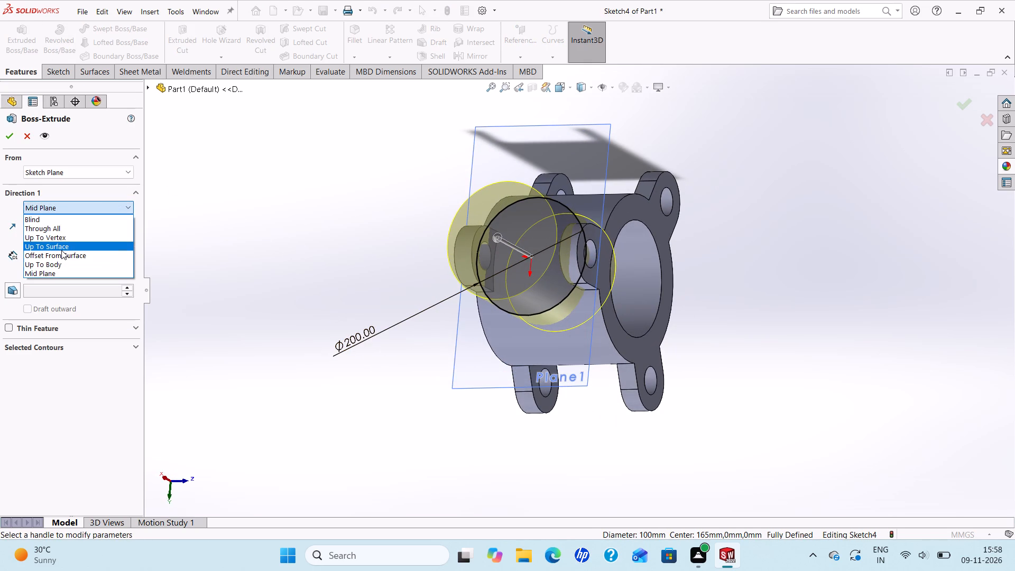
pyautogui.click(61, 250)
pyautogui.moveTo(427, 295); pyautogui.dragTo(488, 486, button='middle')
pyautogui.scroll(1, 504, 319)
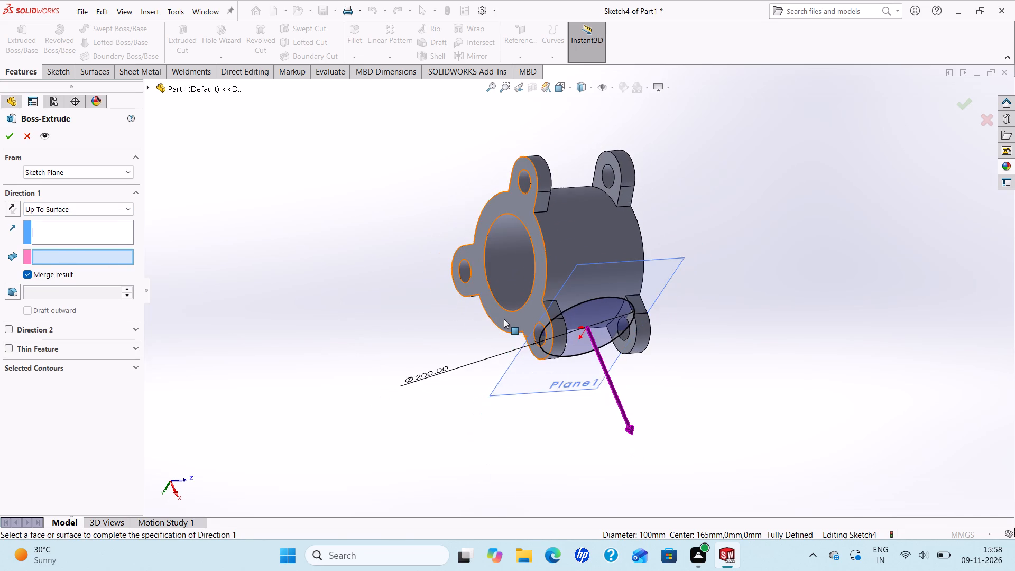
pyautogui.scroll(-2, 504, 319)
pyautogui.click(589, 248)
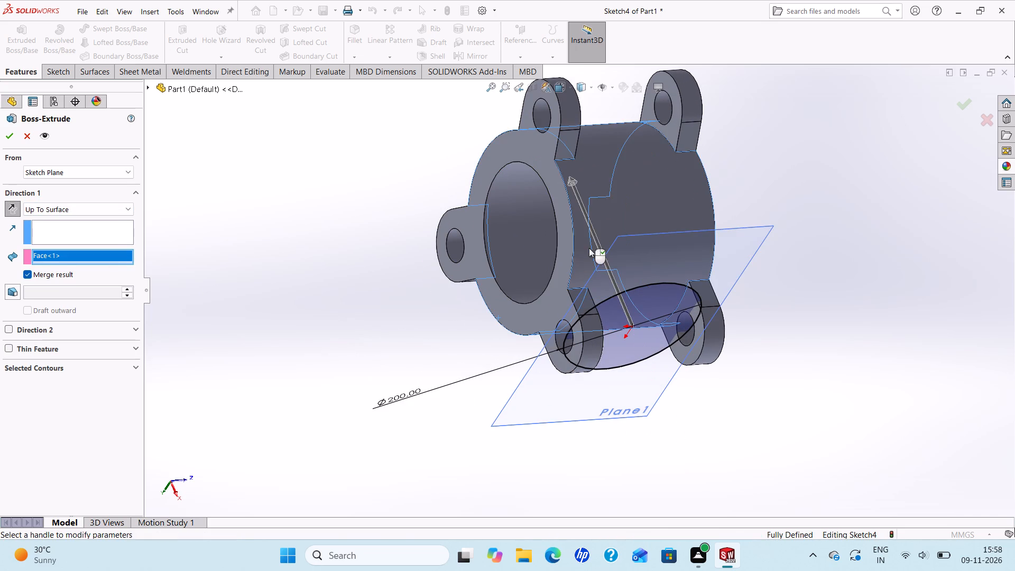
pyautogui.click(5, 132)
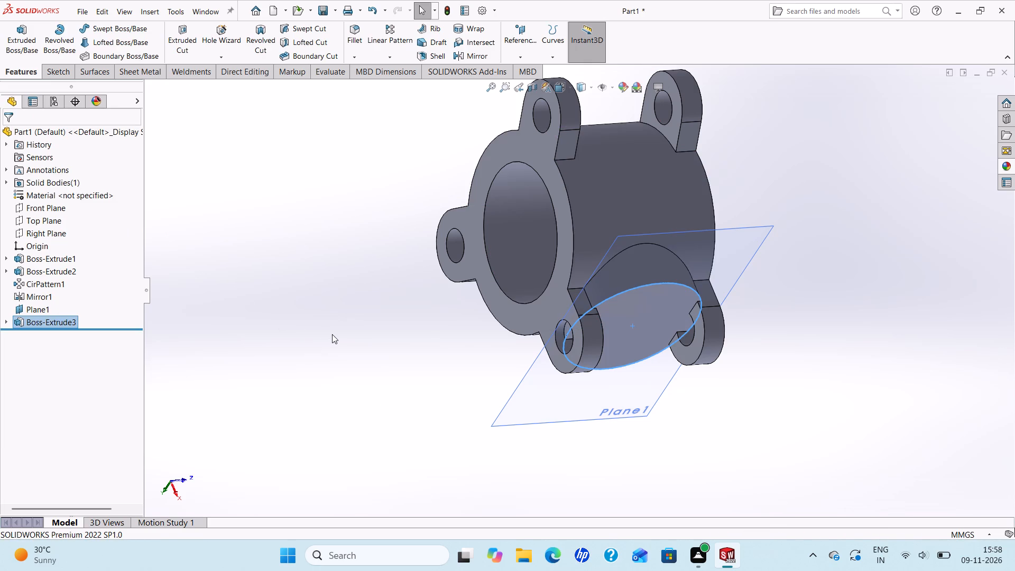
pyautogui.press('Escape')
pyautogui.moveTo(439, 374); pyautogui.dragTo(344, 143, button='middle')
pyautogui.scroll(1, 344, 143)
pyautogui.moveTo(344, 143); pyautogui.dragTo(437, 232, button='middle')
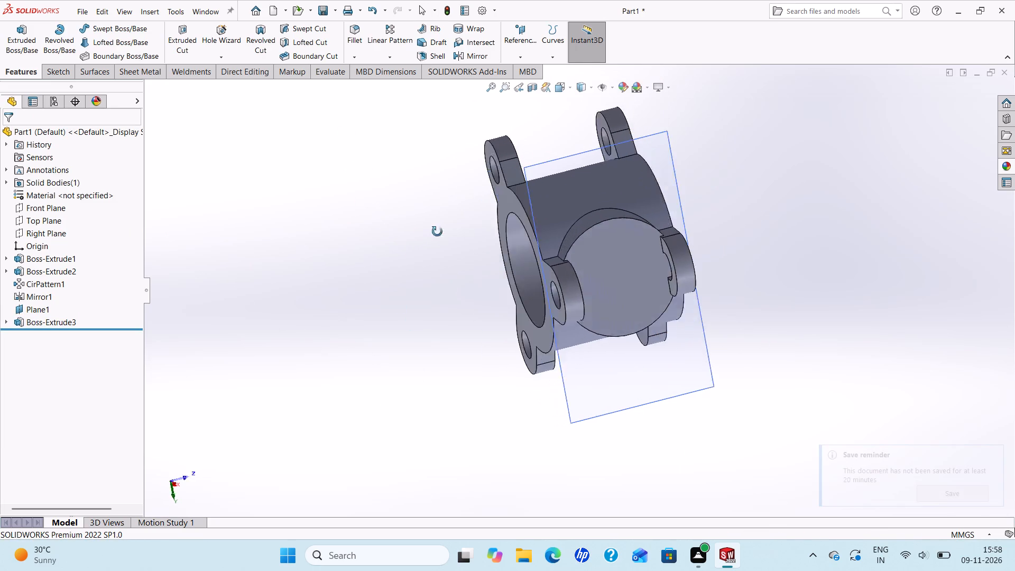
# Inspect the new side boss, open its sketch to check the circle against the lugs, and leave the sketch unedited.
pyautogui.moveTo(437, 232); pyautogui.dragTo(487, 200, button='middle')
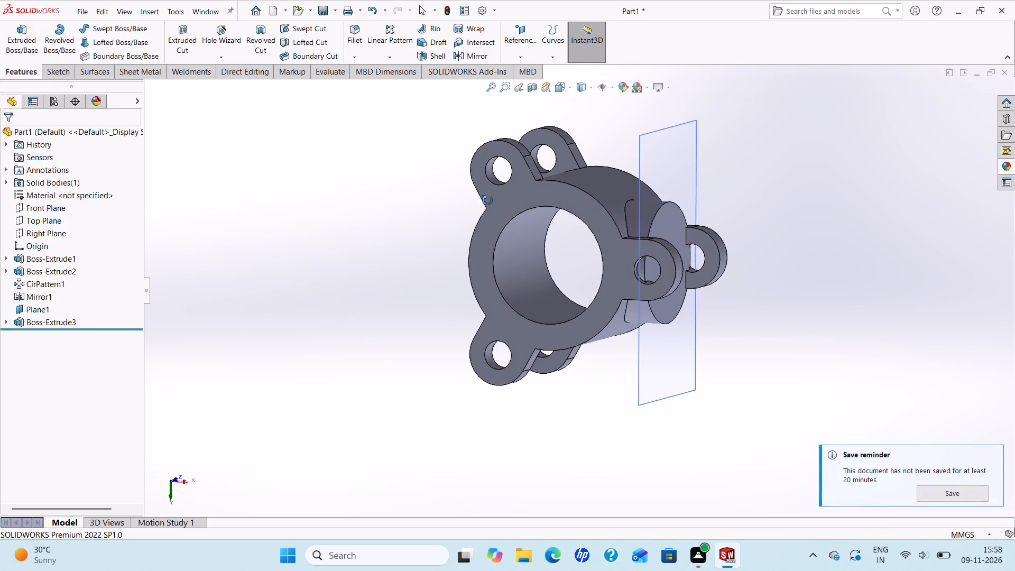
pyautogui.moveTo(487, 200); pyautogui.dragTo(355, 189, button='middle')
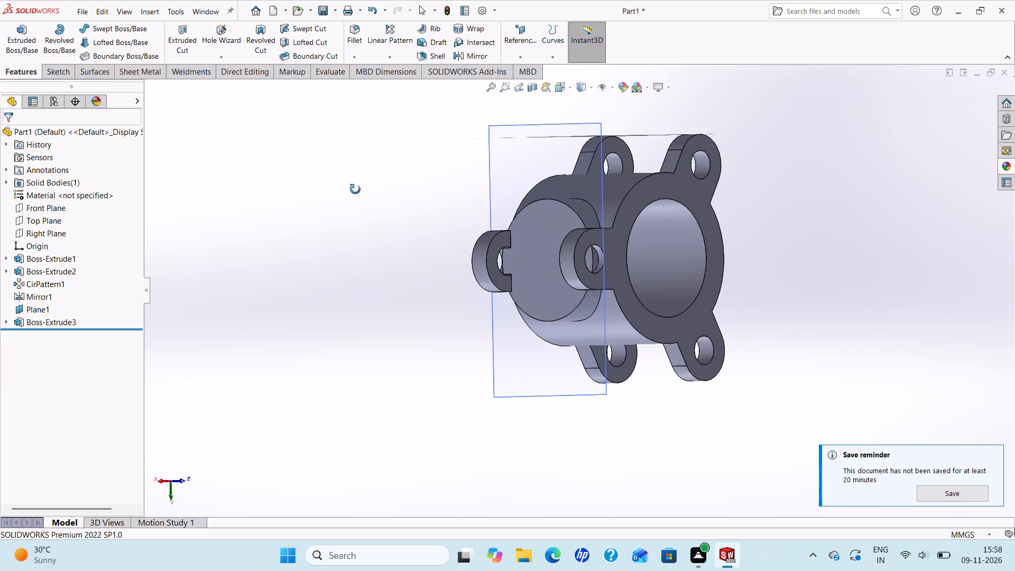
pyautogui.moveTo(355, 189); pyautogui.dragTo(416, 255, button='middle')
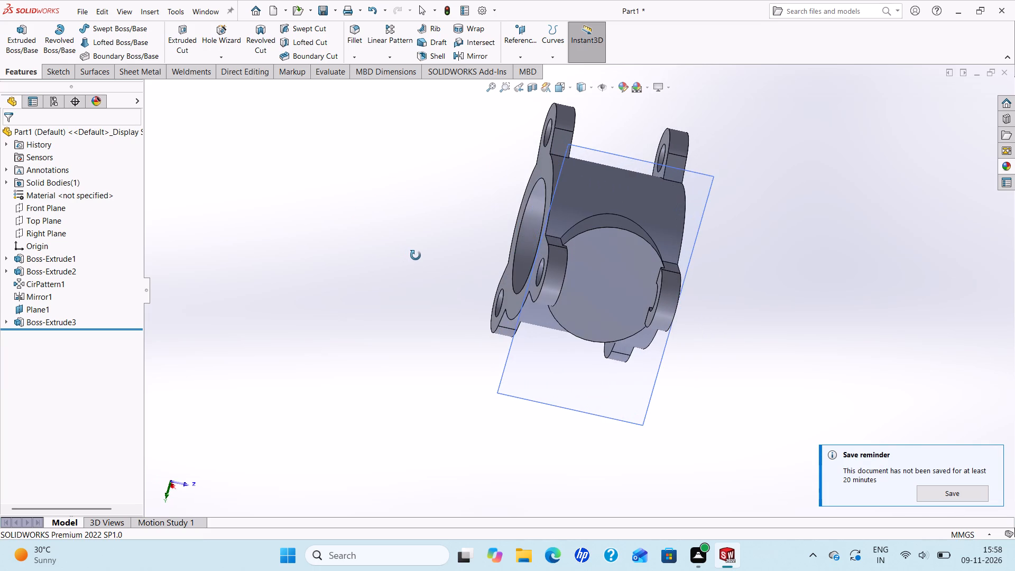
pyautogui.moveTo(416, 255); pyautogui.dragTo(427, 104, button='middle')
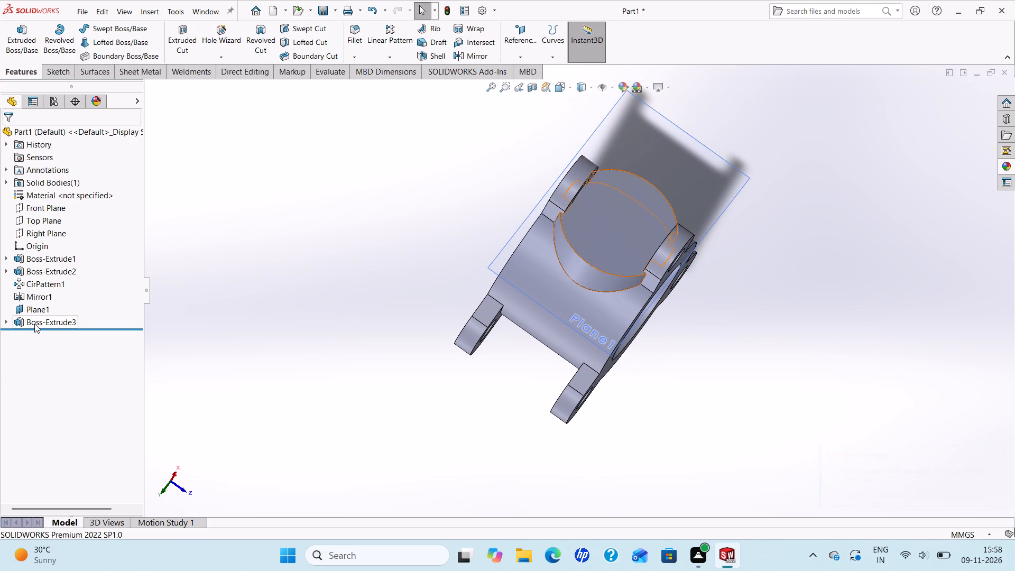
pyautogui.rightClick(41, 326)
pyautogui.click(67, 295)
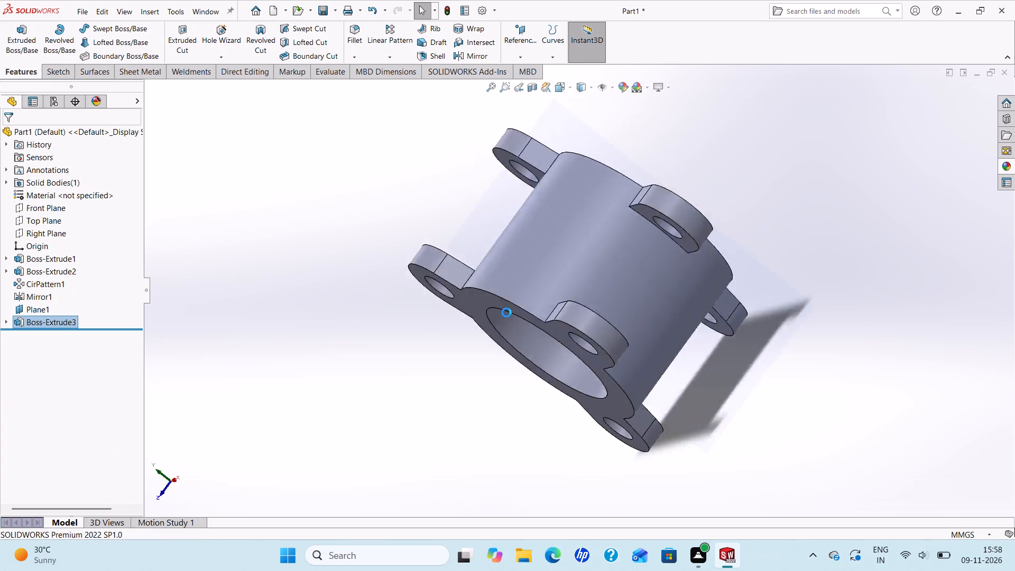
pyautogui.scroll(2, 567, 341)
pyautogui.scroll(1, 622, 298)
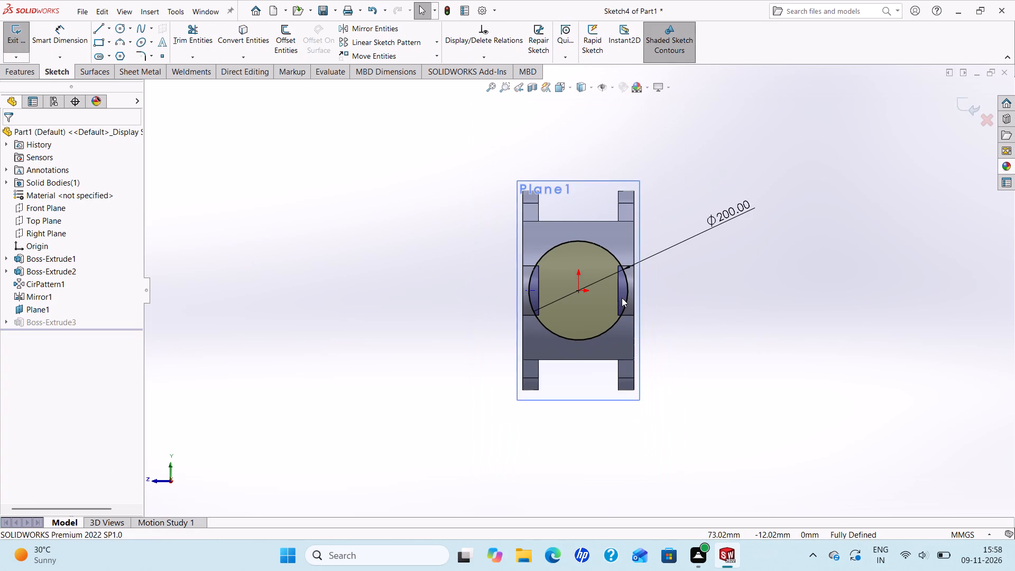
pyautogui.scroll(-2, 622, 298)
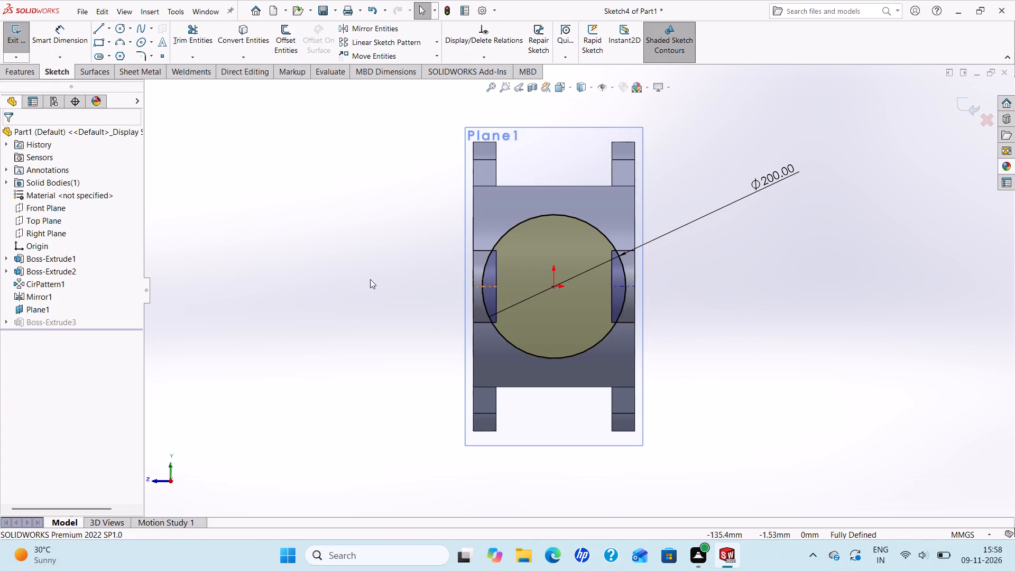
pyautogui.click(15, 31)
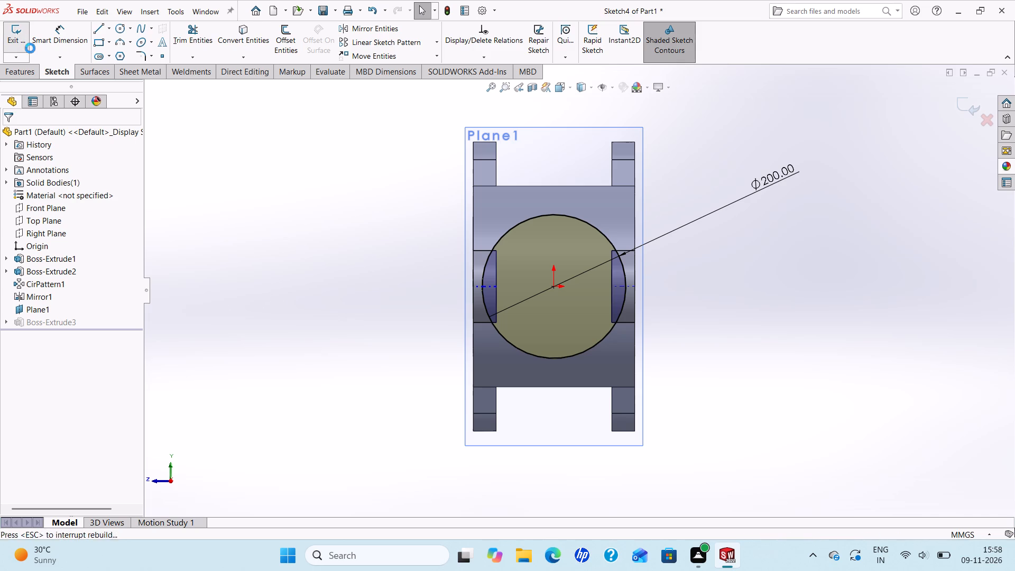
# Examine from all sides how the side boss meets the ring and overlaps the two adjacent lugs.
pyautogui.moveTo(376, 310); pyautogui.dragTo(298, 246, button='middle')
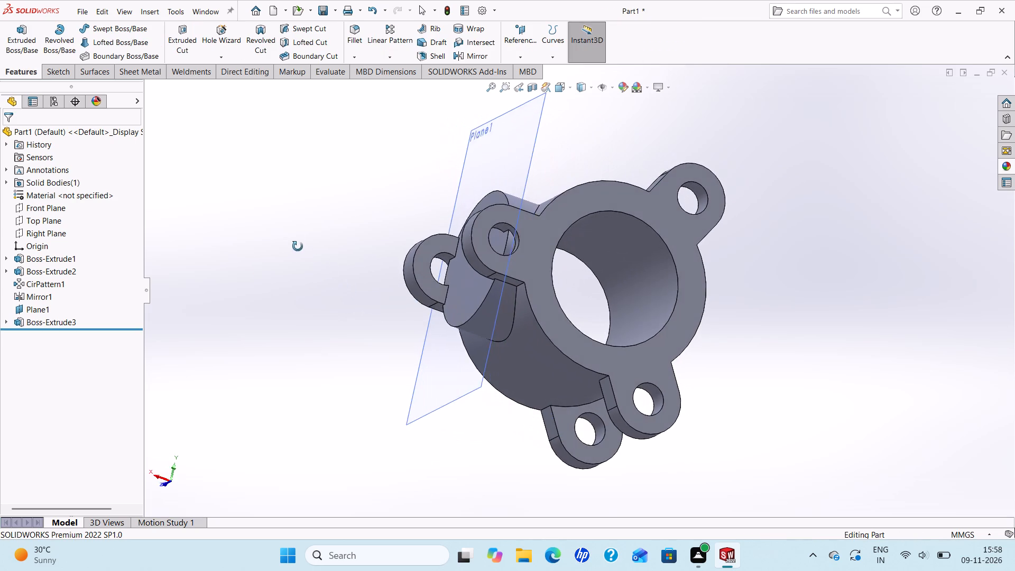
pyautogui.moveTo(298, 246); pyautogui.dragTo(273, 153, button='middle')
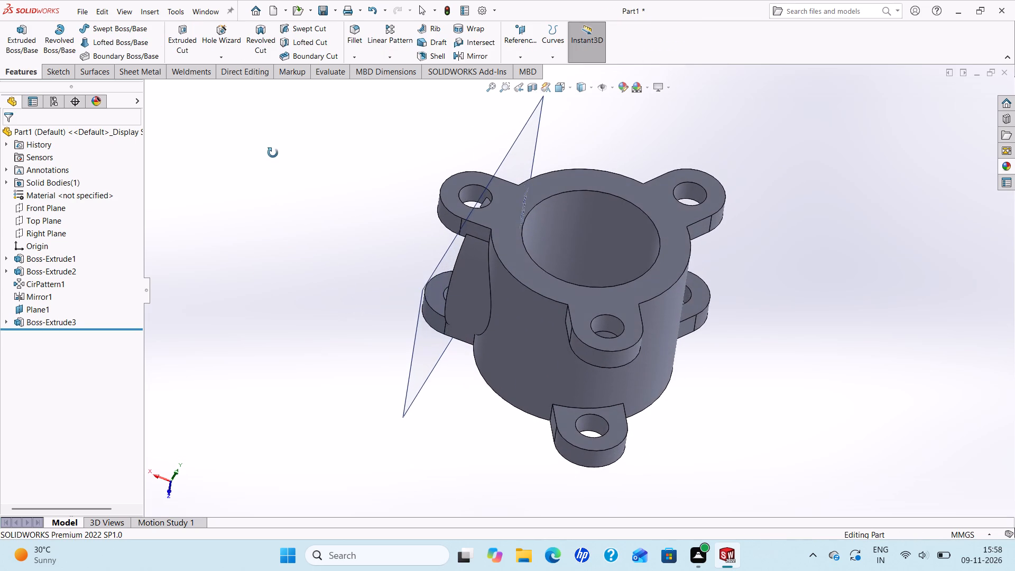
pyautogui.moveTo(273, 153); pyautogui.dragTo(331, 343, button='middle')
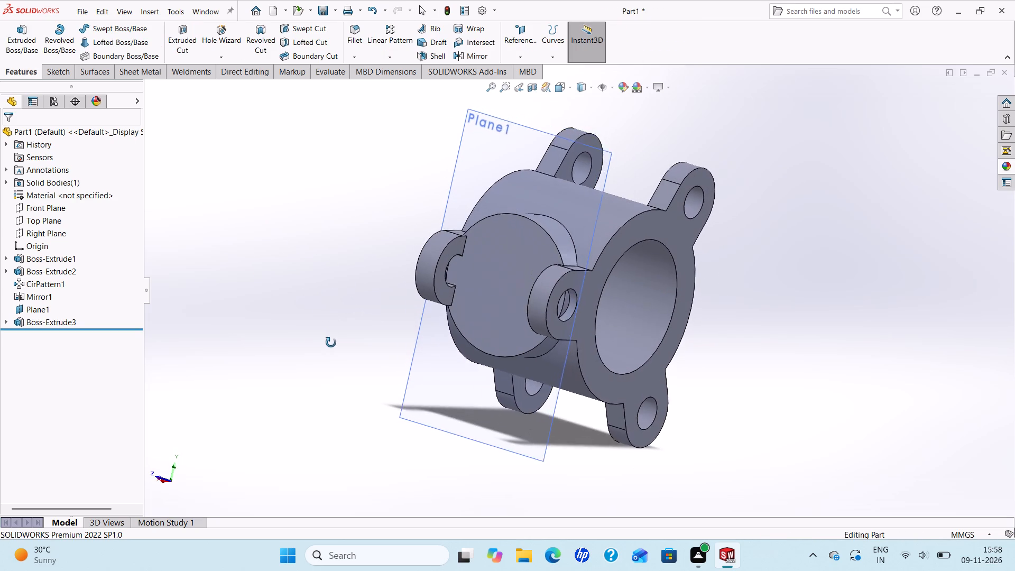
pyautogui.moveTo(331, 343); pyautogui.dragTo(279, 399, button='middle')
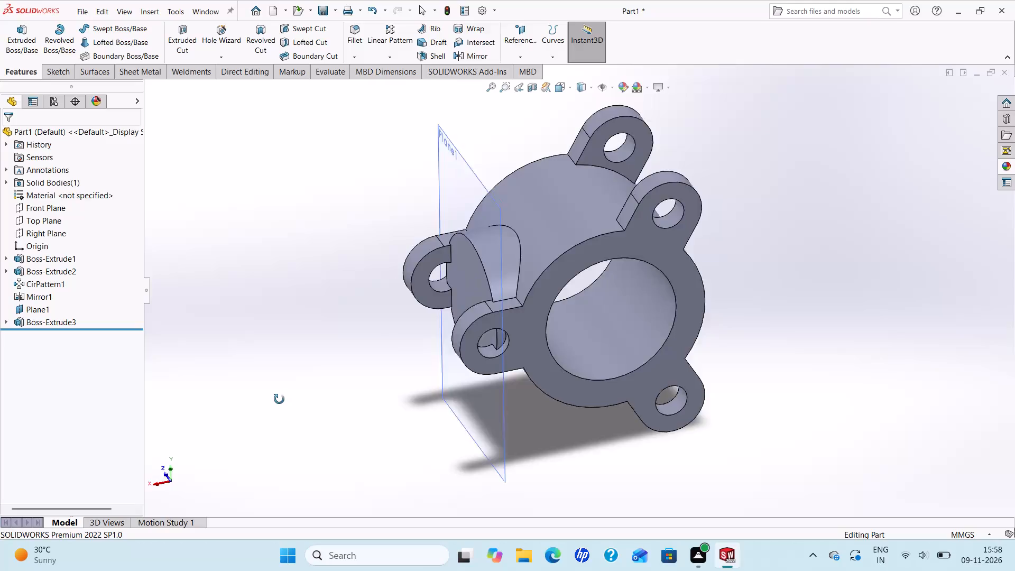
pyautogui.moveTo(279, 399); pyautogui.dragTo(314, 266, button='middle')
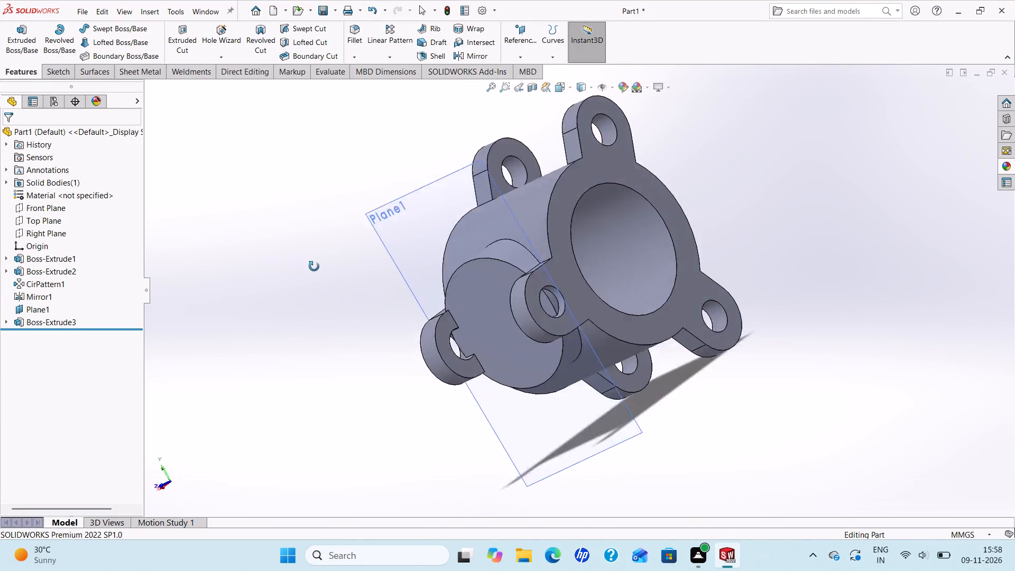
pyautogui.moveTo(314, 266); pyautogui.dragTo(429, 173, button='middle')
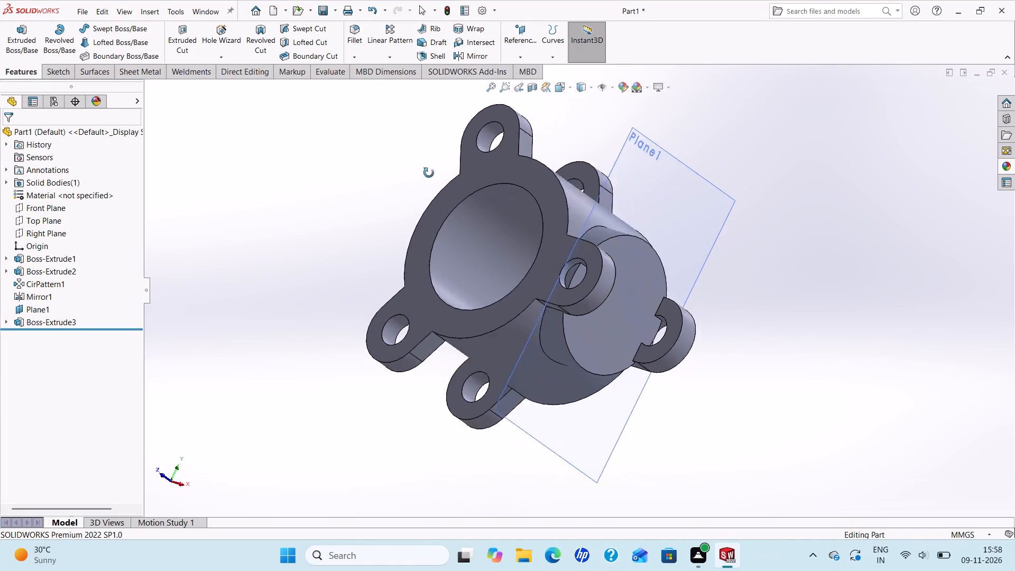
pyautogui.moveTo(429, 173); pyautogui.dragTo(356, 90, button='middle')
pyautogui.scroll(-1, 421, 267)
pyautogui.moveTo(428, 275); pyautogui.dragTo(428, 269, button='middle')
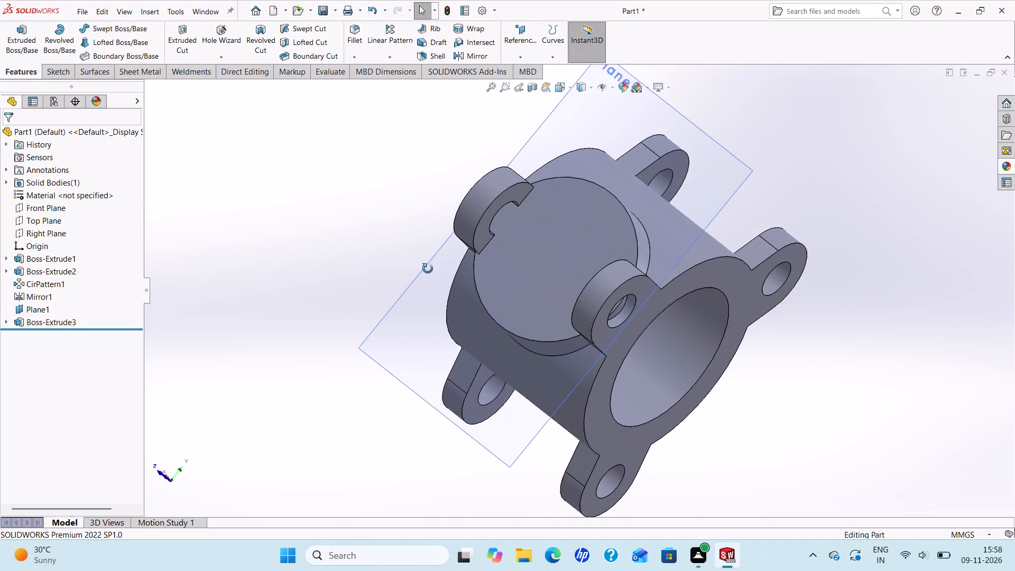
pyautogui.moveTo(428, 269); pyautogui.dragTo(431, 261, button='middle')
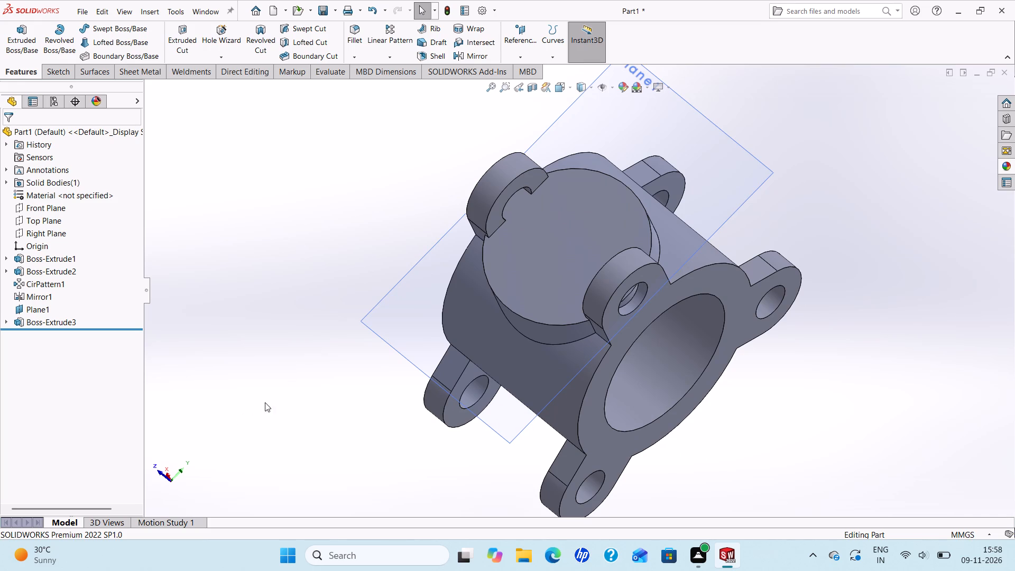
pyautogui.moveTo(330, 347); pyautogui.dragTo(196, 426, button='middle')
pyautogui.scroll(1, 330, 347)
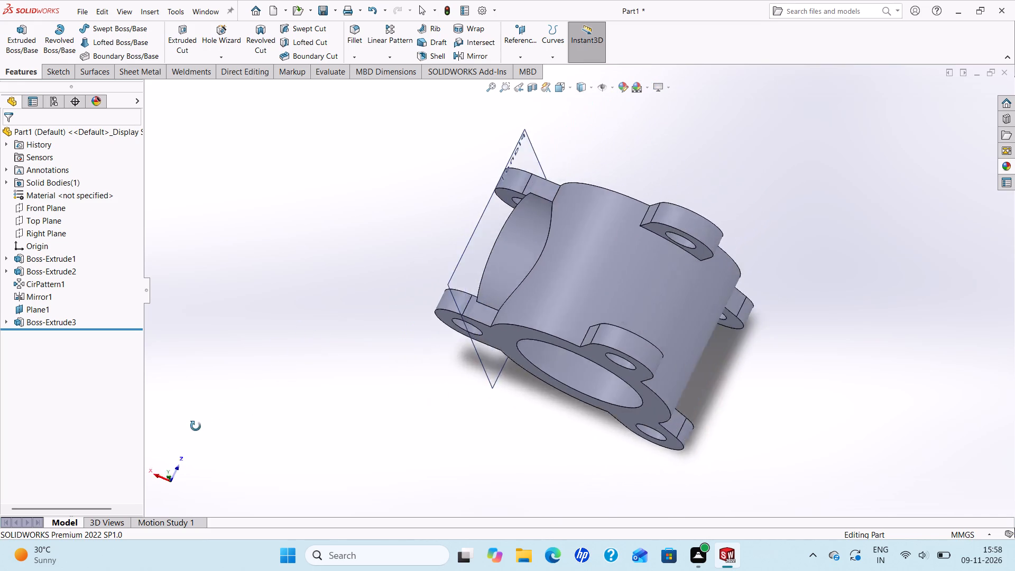
pyautogui.moveTo(196, 426); pyautogui.dragTo(130, 492, button='middle')
pyautogui.scroll(1, 399, 397)
pyautogui.moveTo(472, 369); pyautogui.dragTo(470, 373, button='middle')
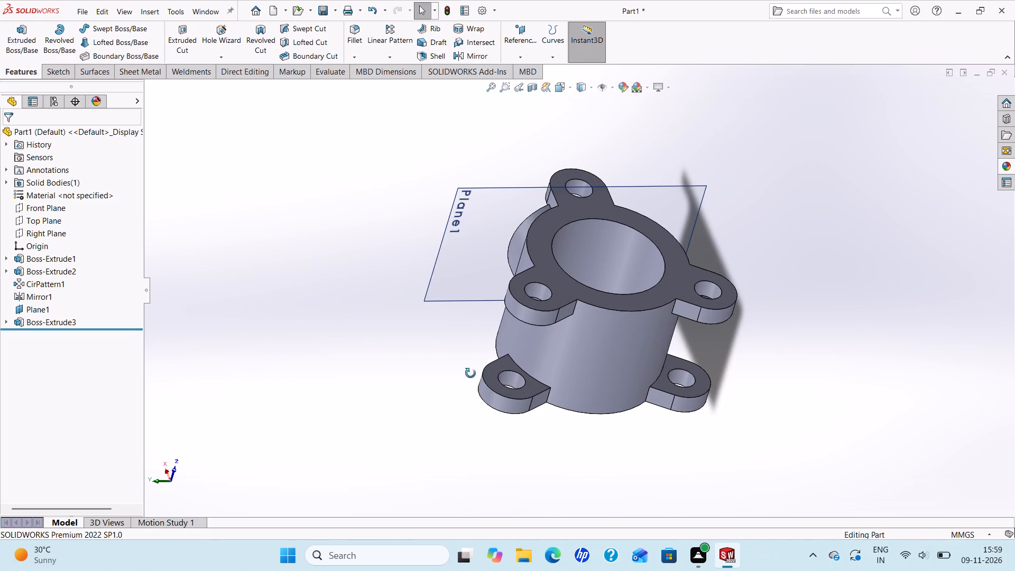
pyautogui.moveTo(470, 373); pyautogui.dragTo(429, 462, button='middle')
pyautogui.scroll(1, 538, 331)
pyautogui.moveTo(569, 323); pyautogui.dragTo(572, 315, button='middle')
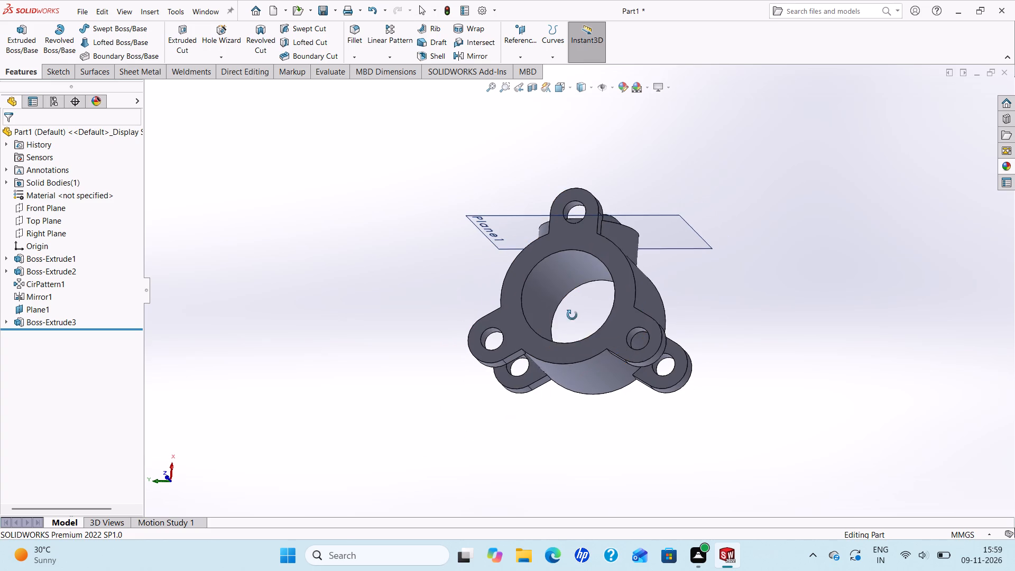
pyautogui.moveTo(572, 315); pyautogui.dragTo(587, 346, button='middle')
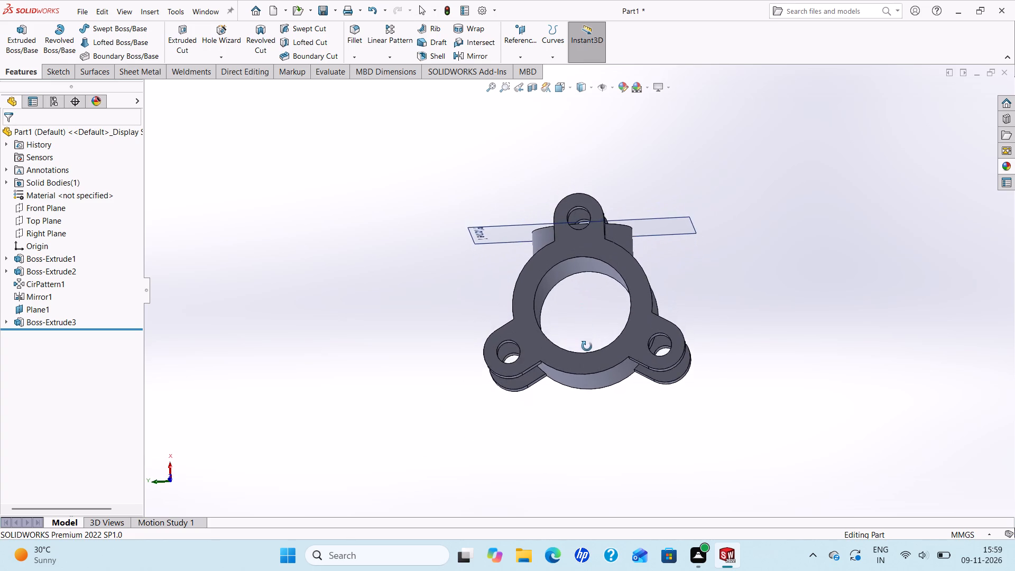
pyautogui.moveTo(587, 346); pyautogui.dragTo(423, 393, button='middle')
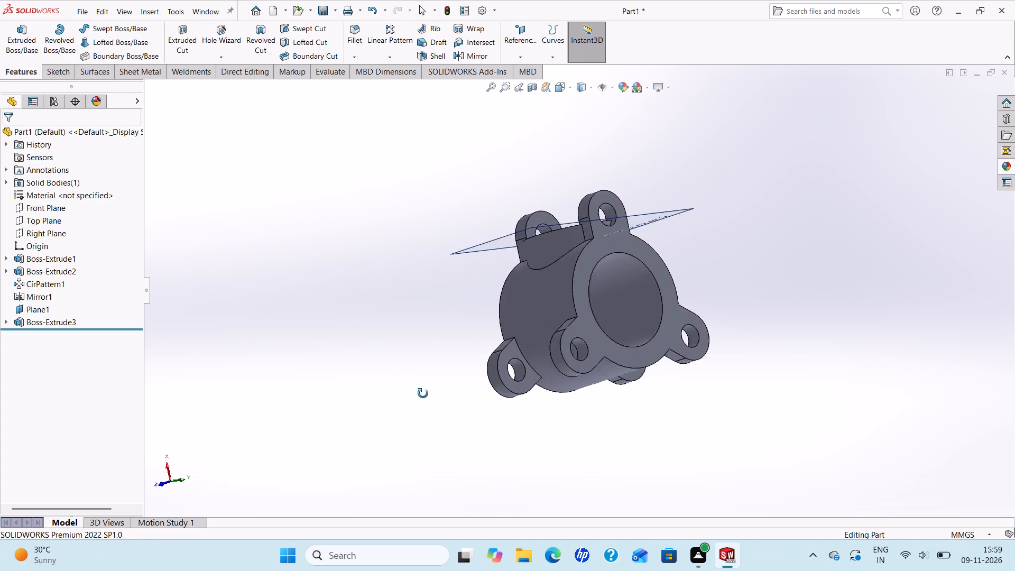
pyautogui.moveTo(423, 393); pyautogui.dragTo(329, 334, button='middle')
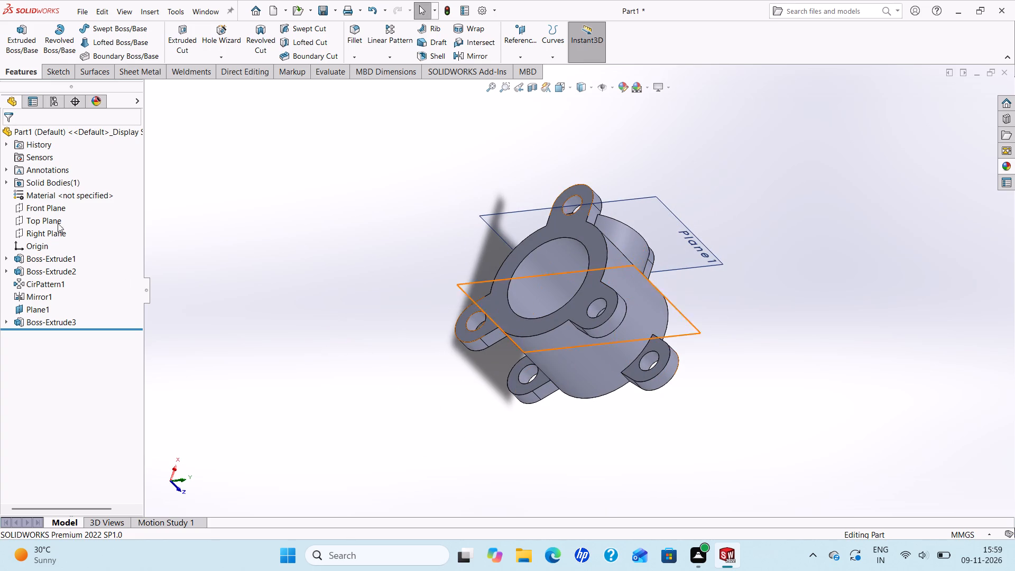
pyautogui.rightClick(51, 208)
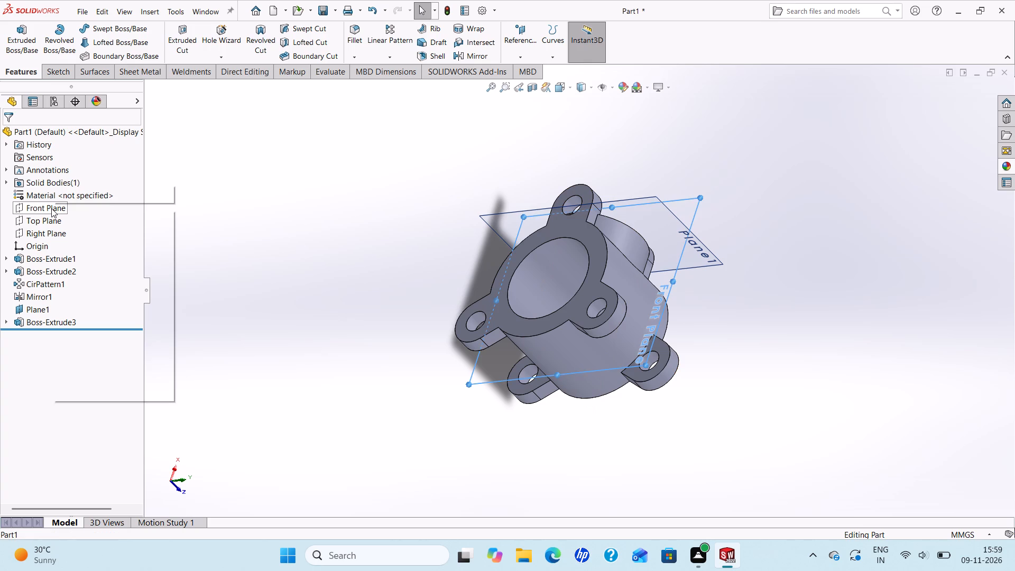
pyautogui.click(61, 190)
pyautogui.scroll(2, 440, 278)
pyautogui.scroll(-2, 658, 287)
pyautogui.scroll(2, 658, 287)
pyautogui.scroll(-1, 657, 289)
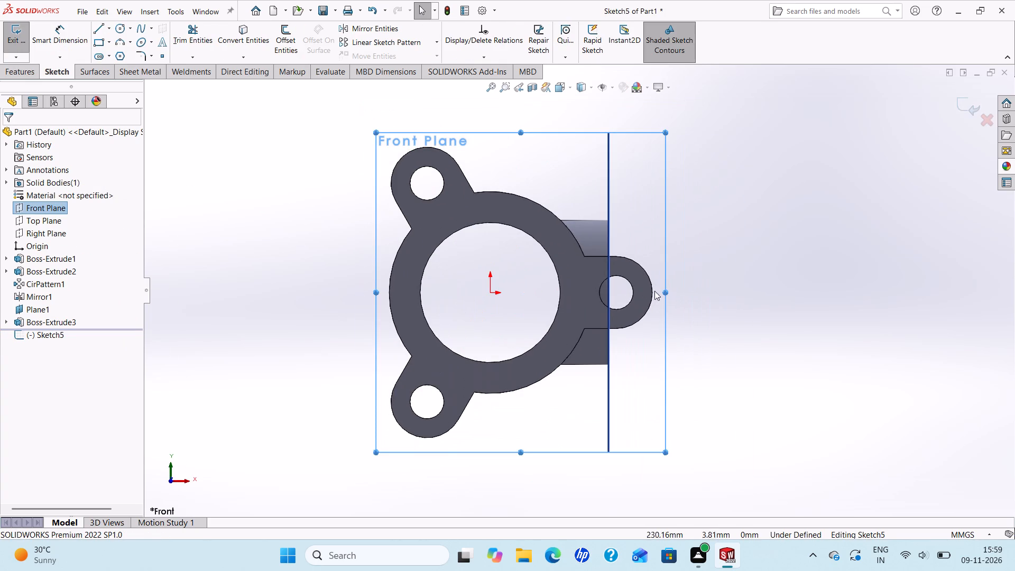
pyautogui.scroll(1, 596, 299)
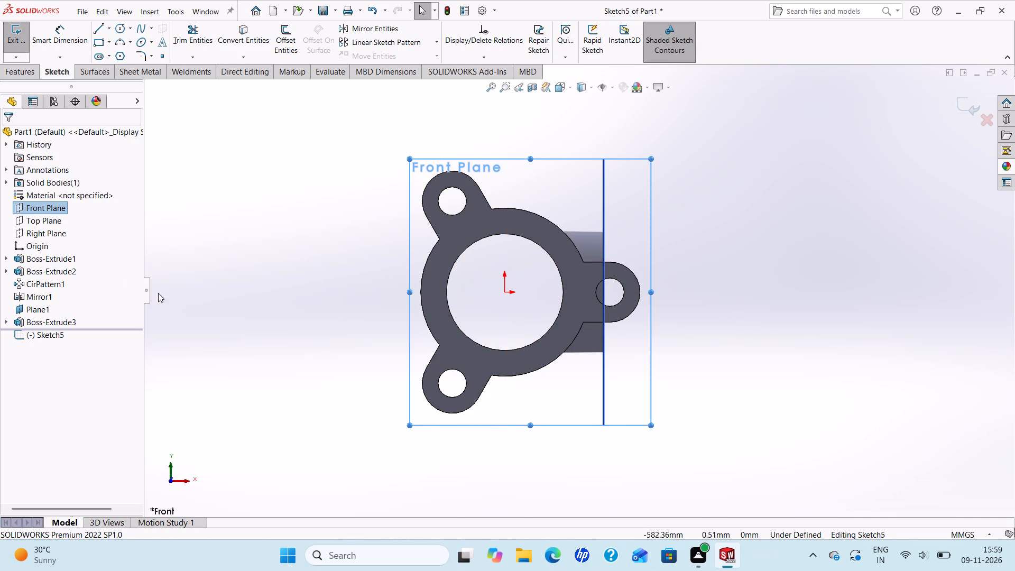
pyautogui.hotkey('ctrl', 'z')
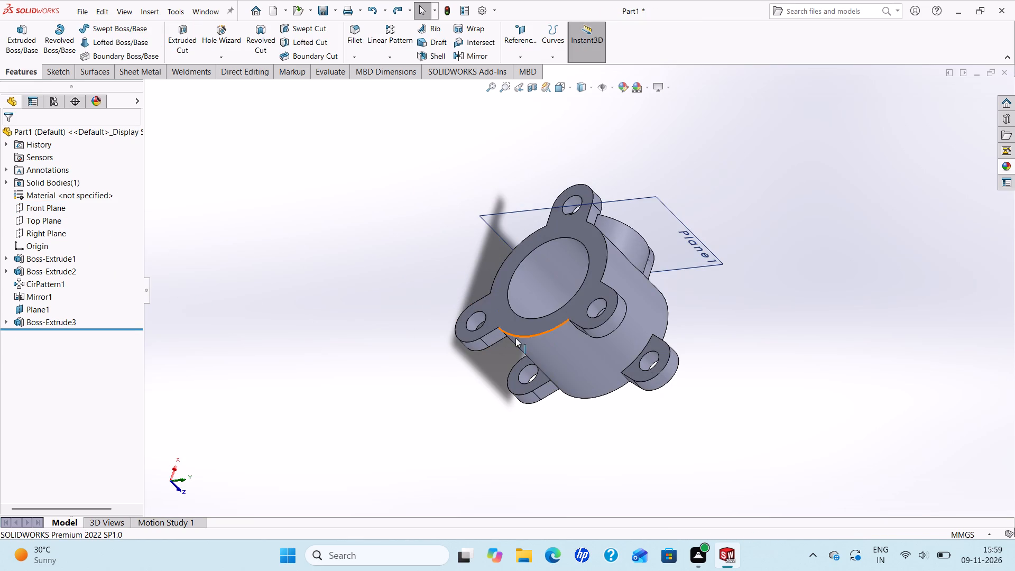
# Flip the offset of Plane1 to the opposite side of the Right Plane so the side boss sits between the lugs.
pyautogui.moveTo(549, 348); pyautogui.dragTo(451, 320, button='middle')
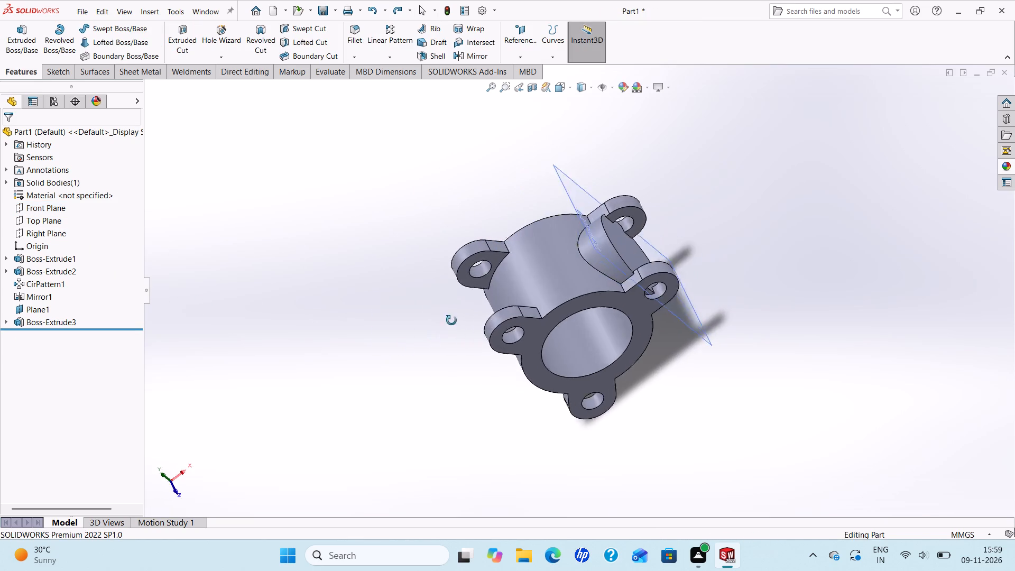
pyautogui.moveTo(451, 320); pyautogui.dragTo(463, 240, button='middle')
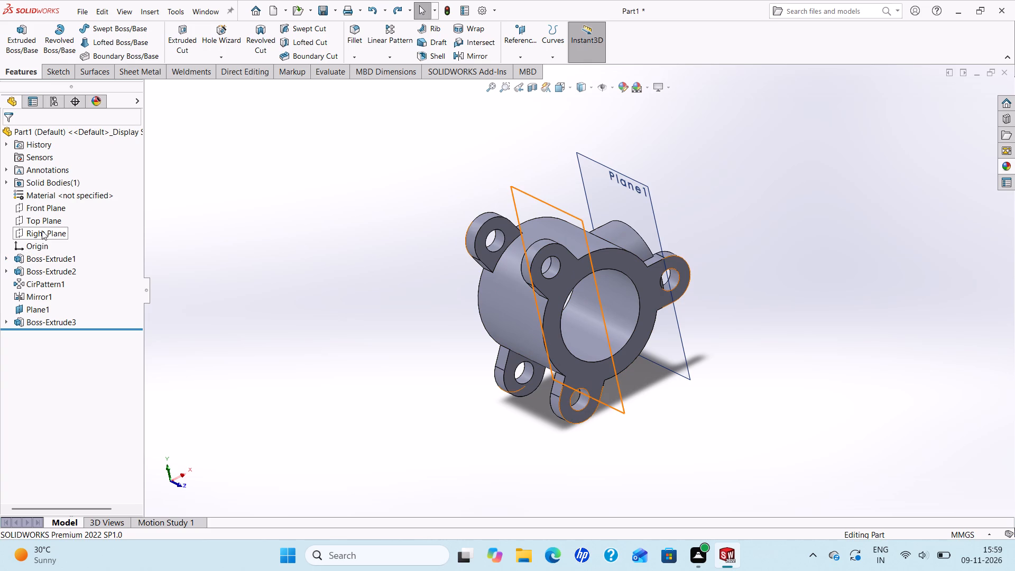
pyautogui.rightClick(43, 231)
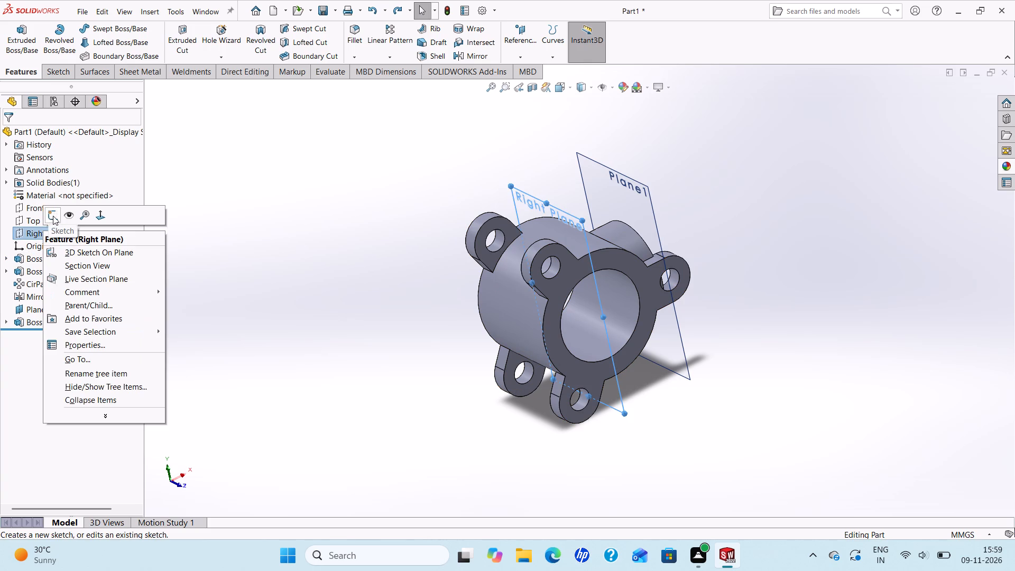
pyautogui.press('Escape')
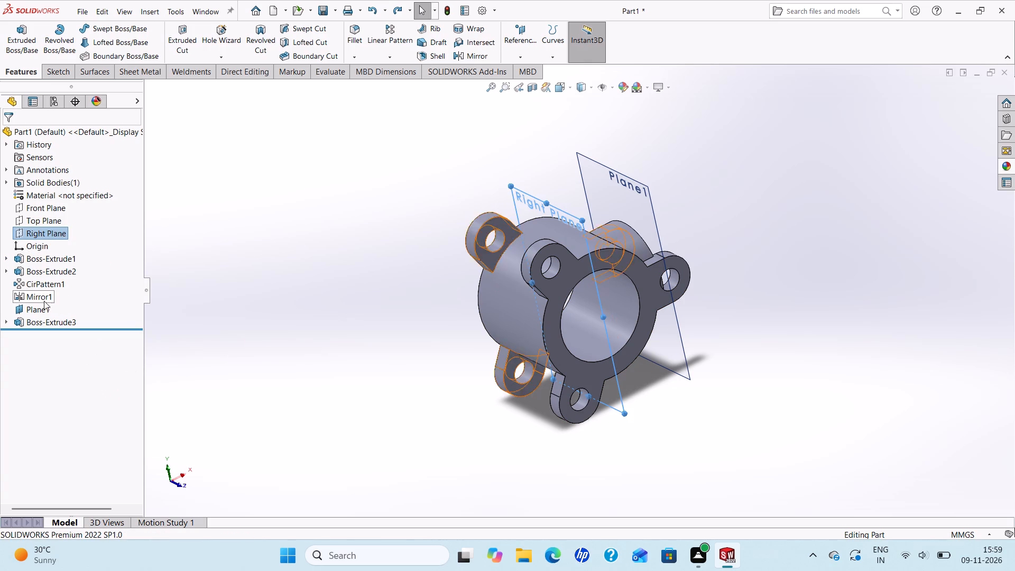
pyautogui.rightClick(39, 308)
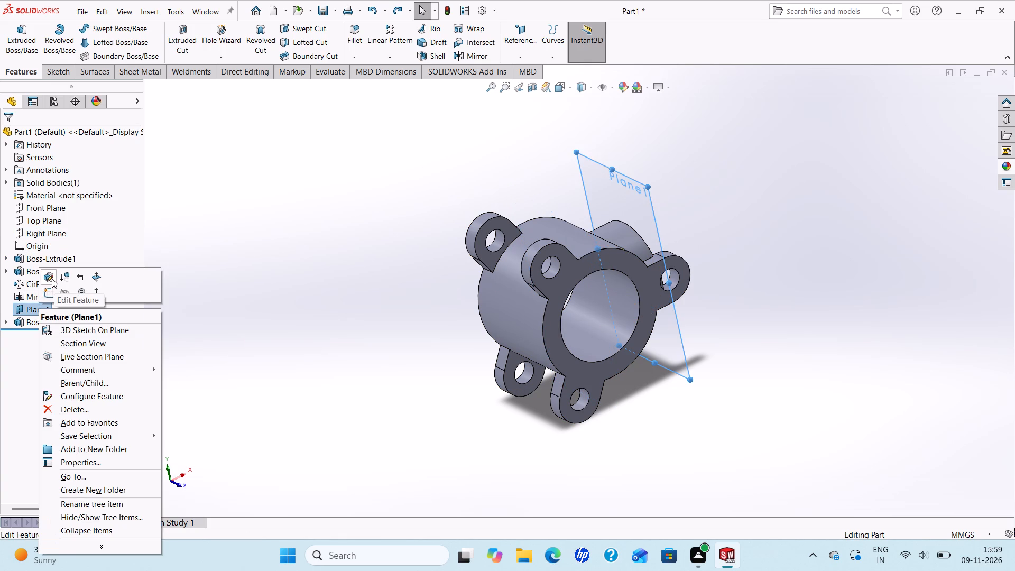
pyautogui.click(52, 279)
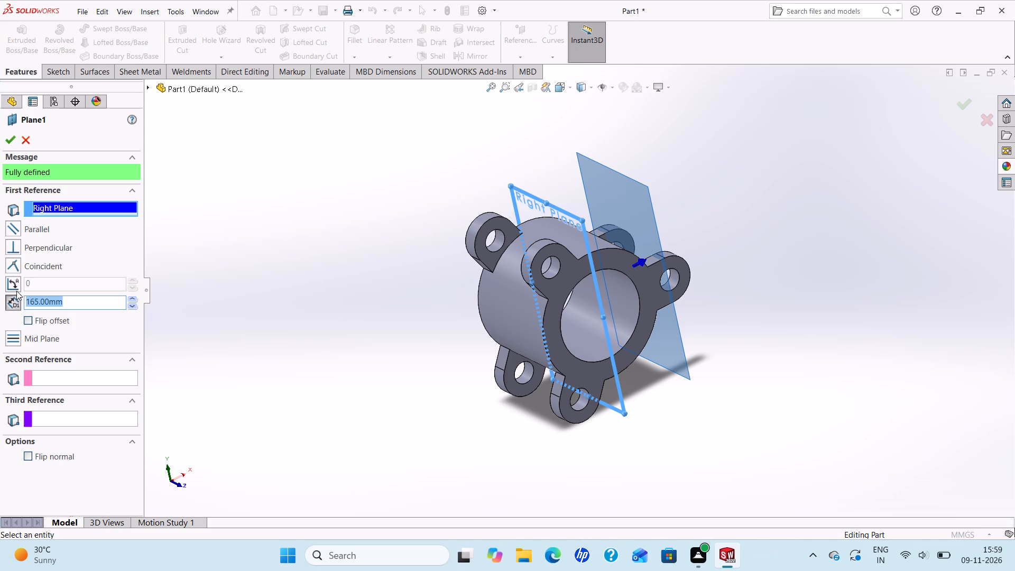
pyautogui.click(26, 323)
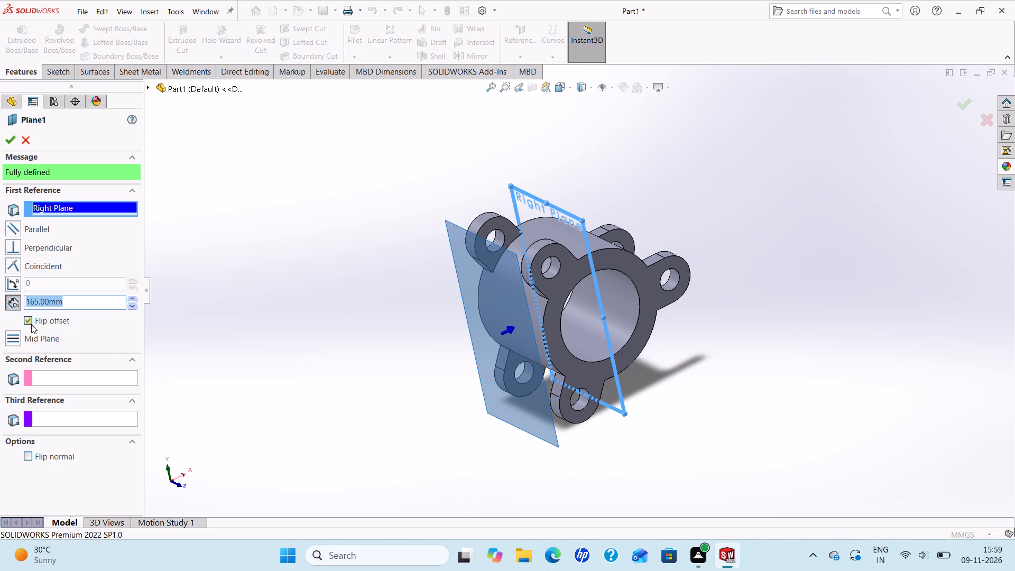
pyautogui.moveTo(307, 332); pyautogui.dragTo(267, 346, button='middle')
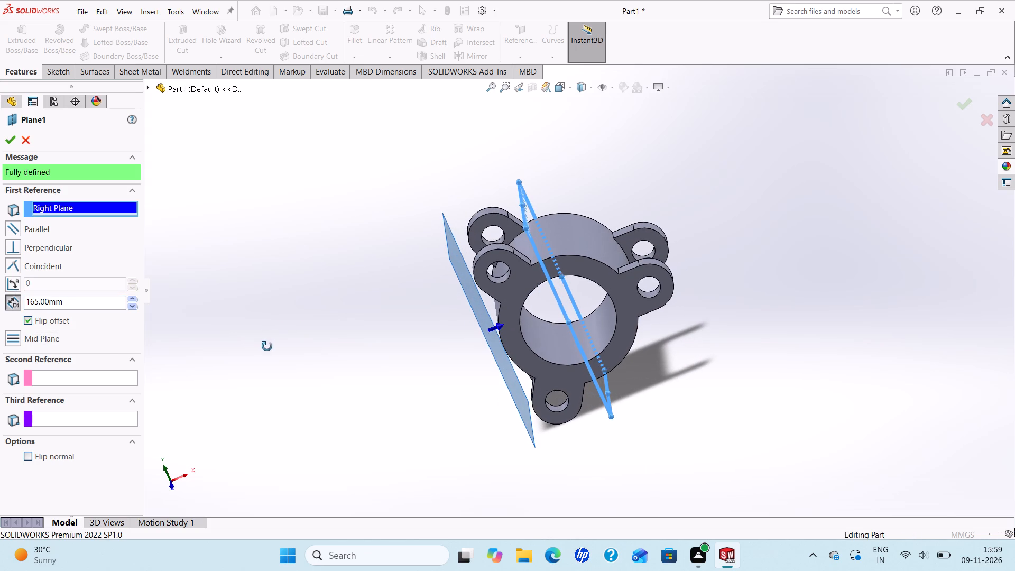
pyautogui.moveTo(267, 346); pyautogui.dragTo(267, 348, button='middle')
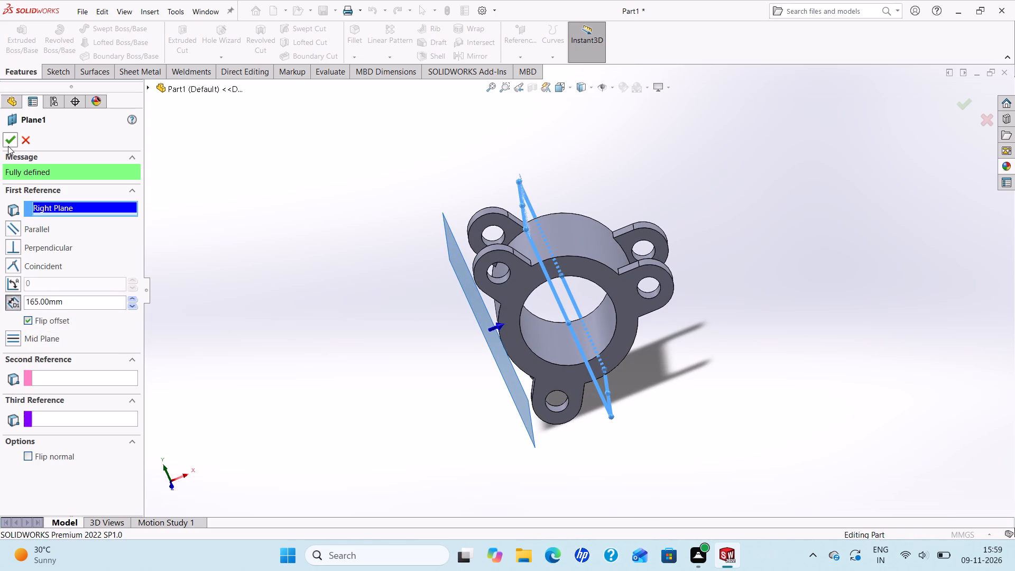
pyautogui.click(8, 146)
# Hide the offset plane Plane1 in the model view.
pyautogui.moveTo(431, 348); pyautogui.dragTo(511, 282, button='middle')
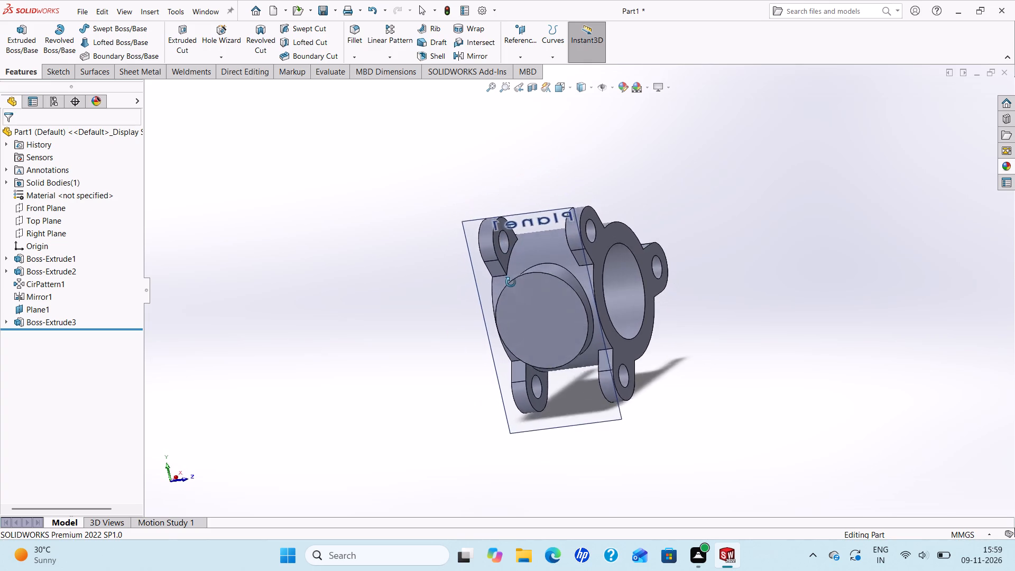
pyautogui.moveTo(511, 282); pyautogui.dragTo(493, 209, button='middle')
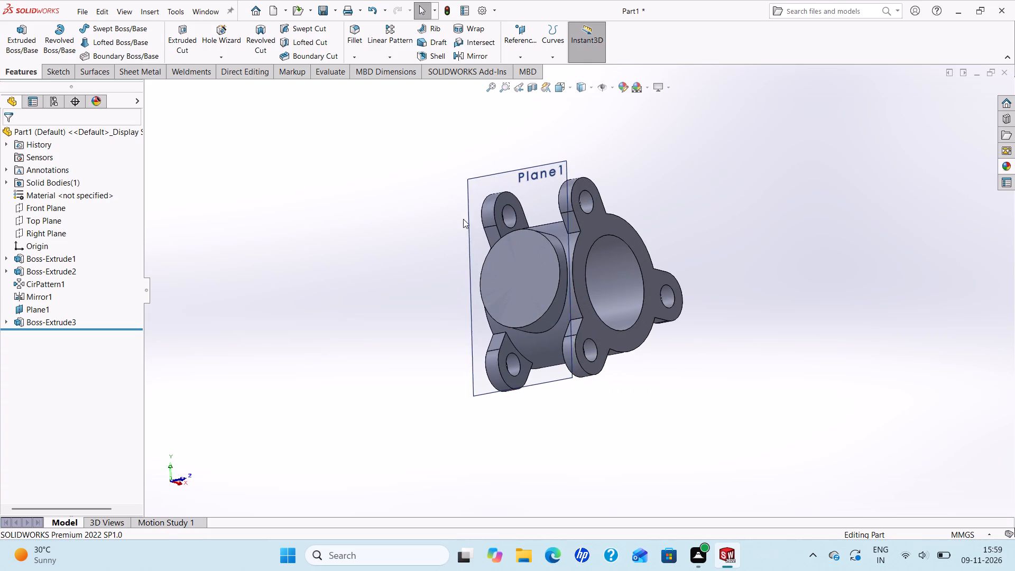
pyautogui.rightClick(521, 183)
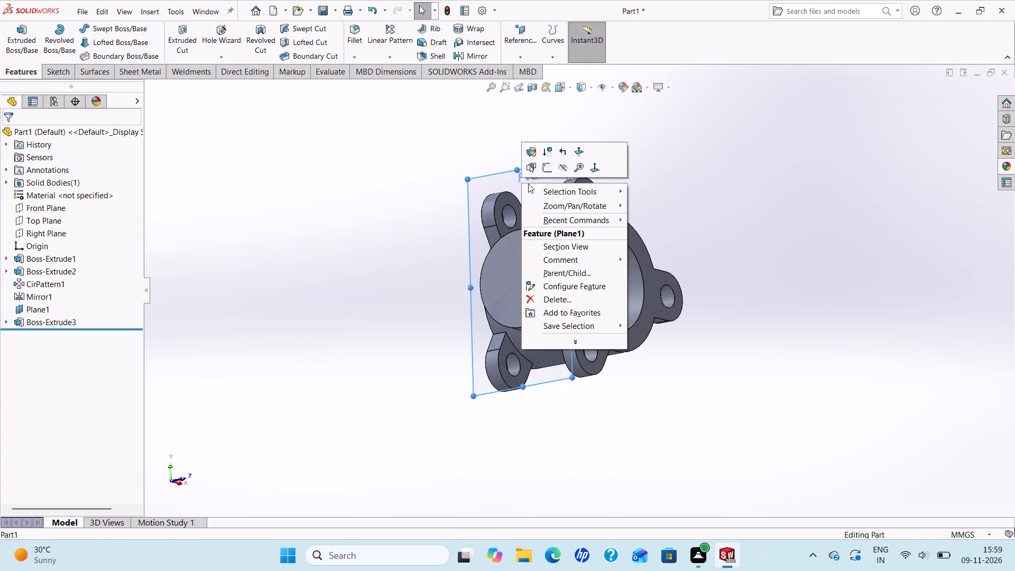
pyautogui.click(561, 165)
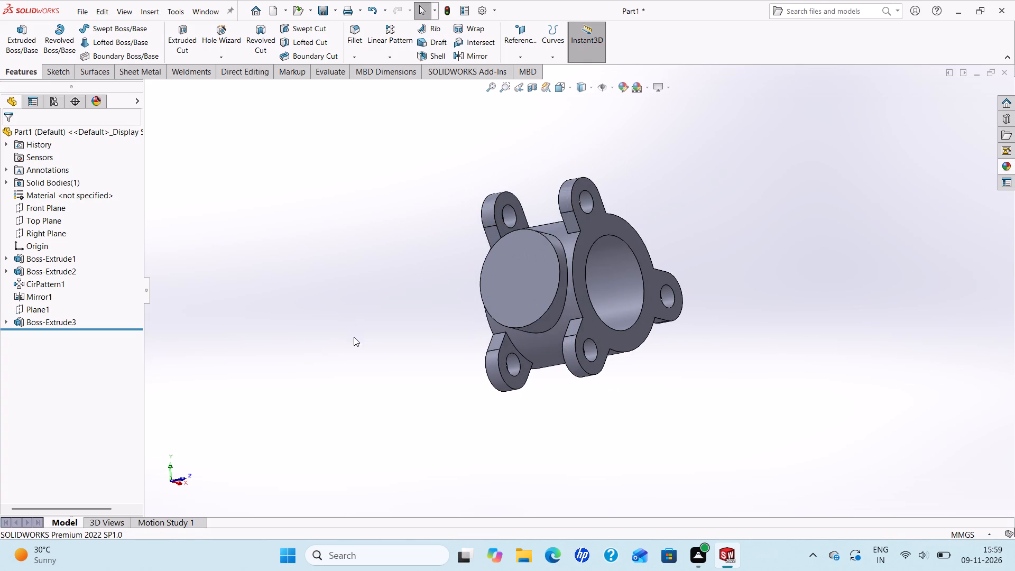
# Start a sketch on the side boss's flat end face and draw a circle of about 61 mm radius centred on the origin.
pyautogui.moveTo(354, 338); pyautogui.dragTo(619, 283, button='middle')
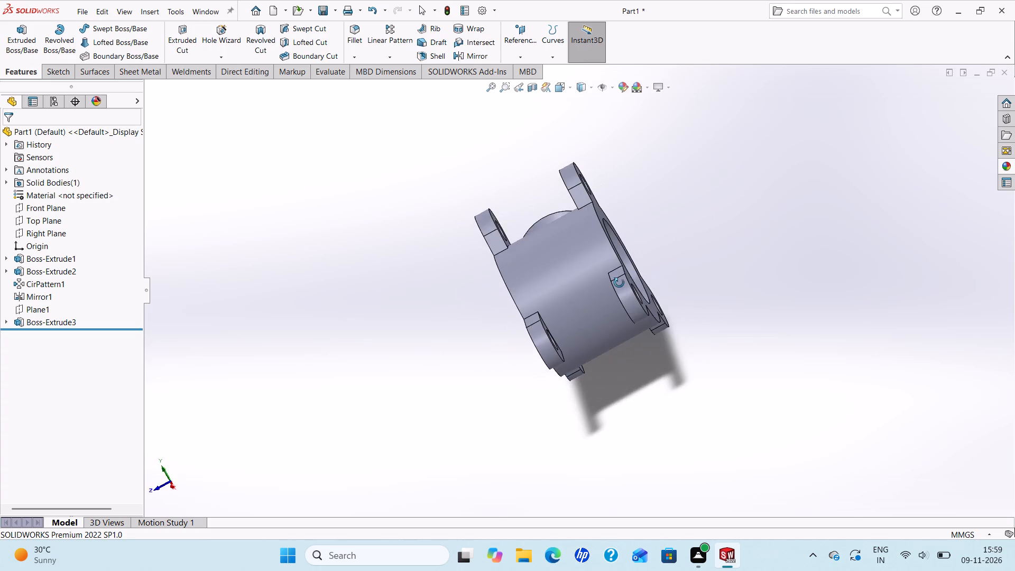
pyautogui.moveTo(619, 283); pyautogui.dragTo(358, 269, button='middle')
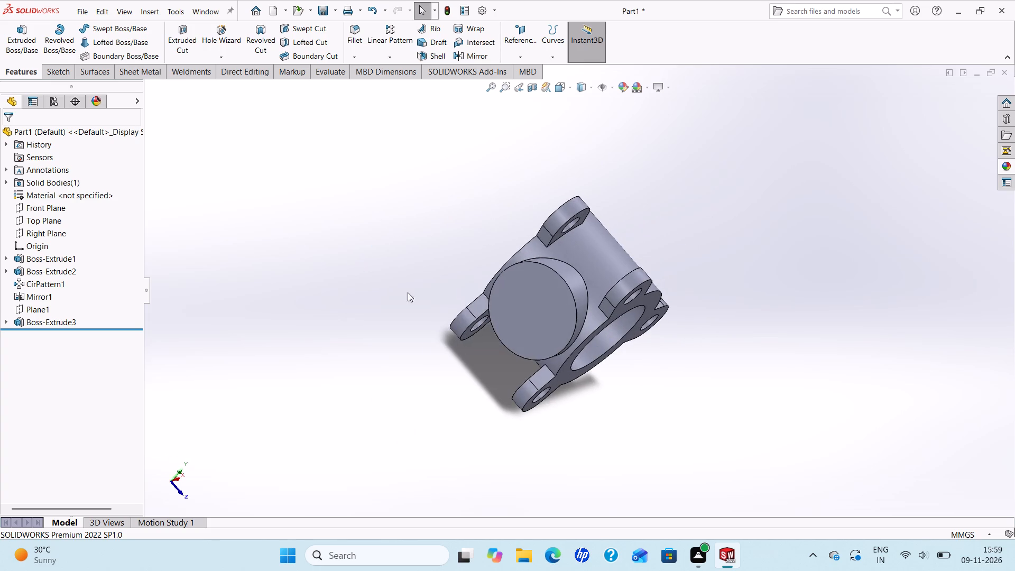
pyautogui.click(532, 315)
pyautogui.click(576, 282)
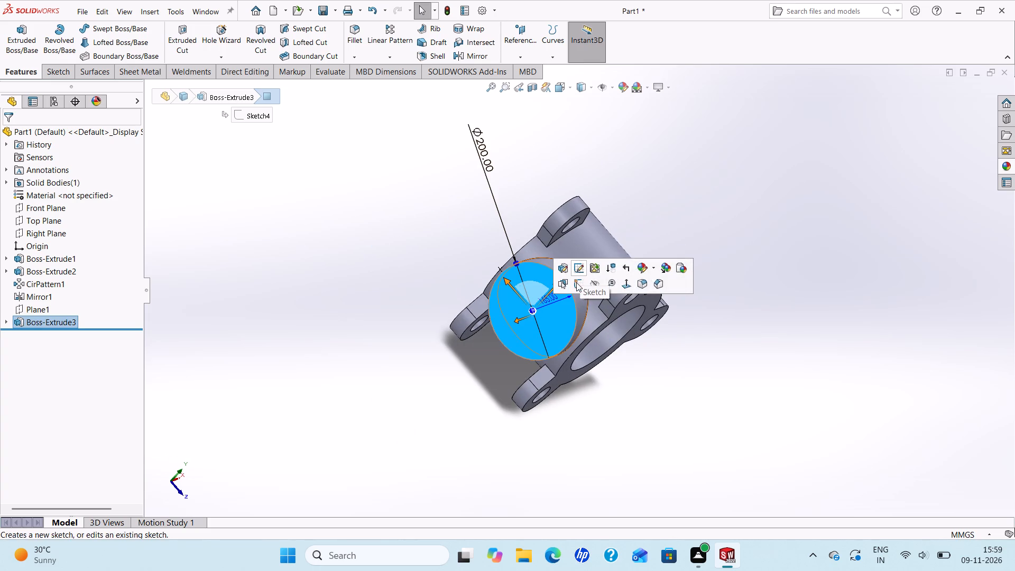
pyautogui.scroll(2, 591, 314)
pyautogui.scroll(-2, 635, 261)
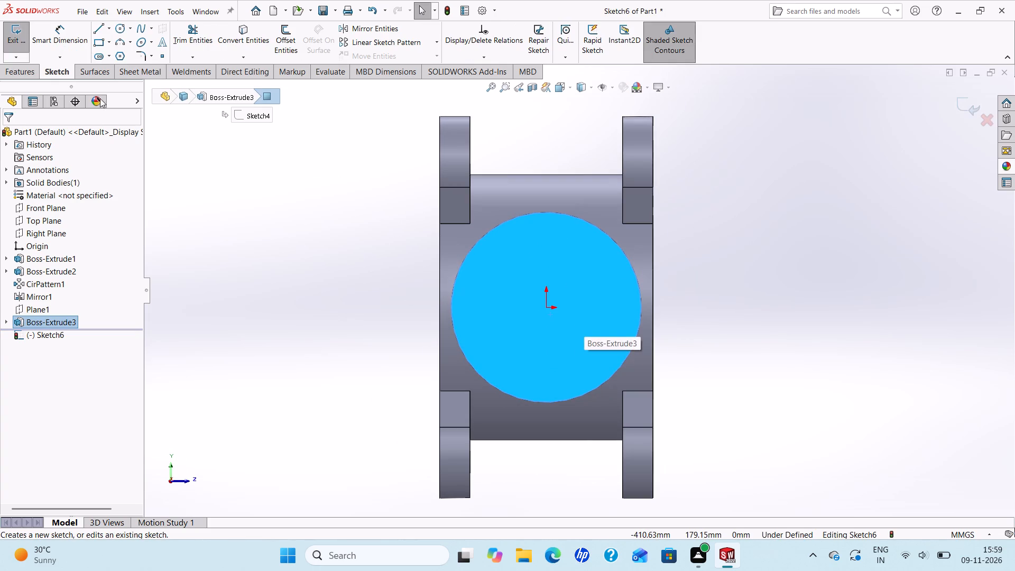
pyautogui.click(121, 31)
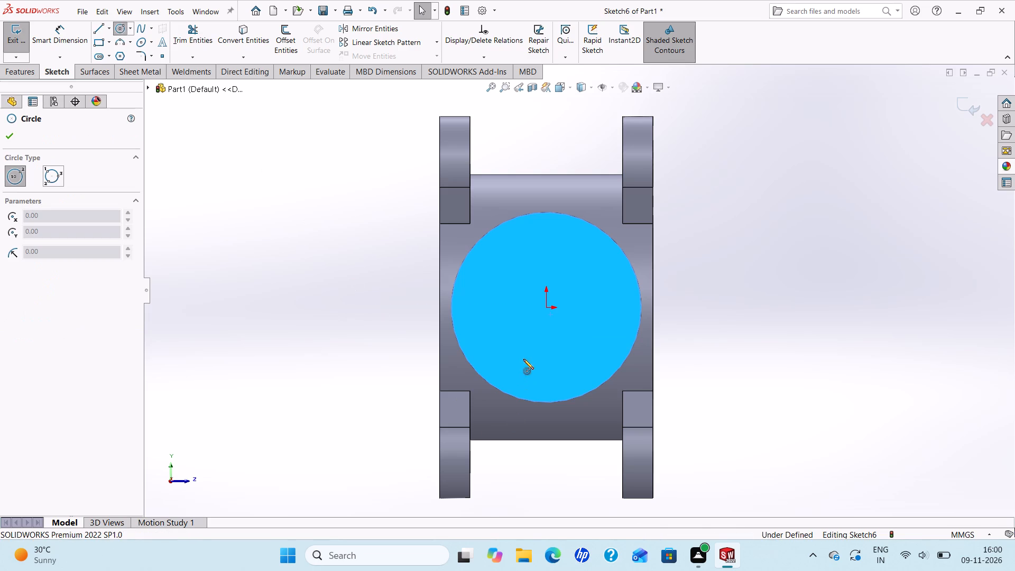
pyautogui.click(547, 309)
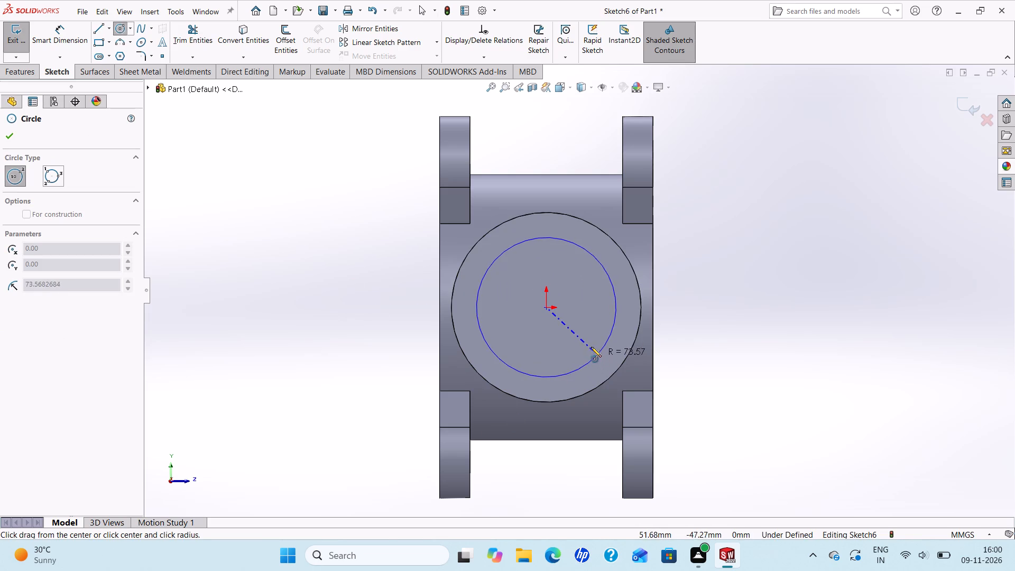
pyautogui.click(590, 345)
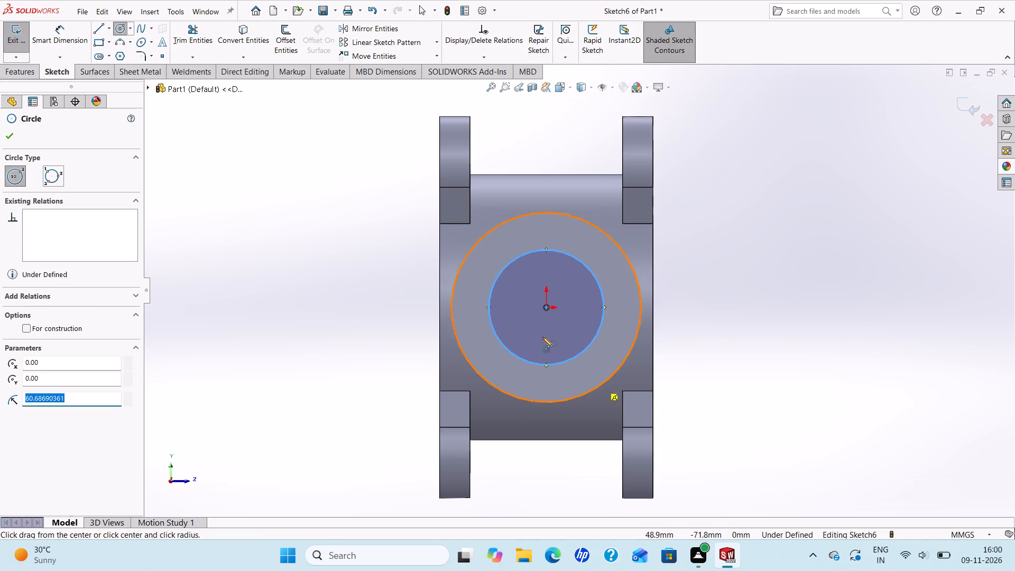
pyautogui.click(6, 137)
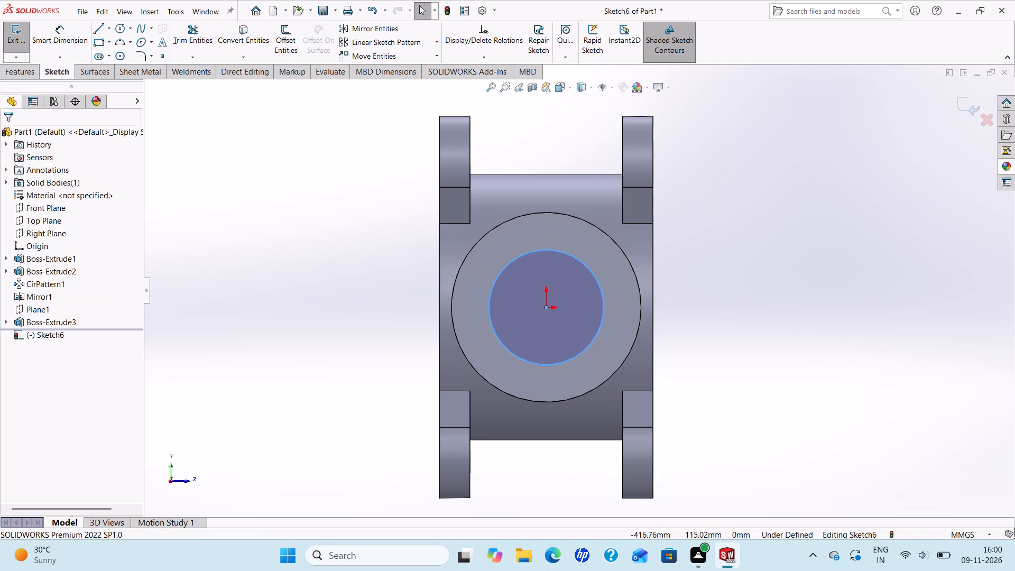
# Dimension the new circle on the boss face with a diameter of 100 mm.
pyautogui.click(73, 45)
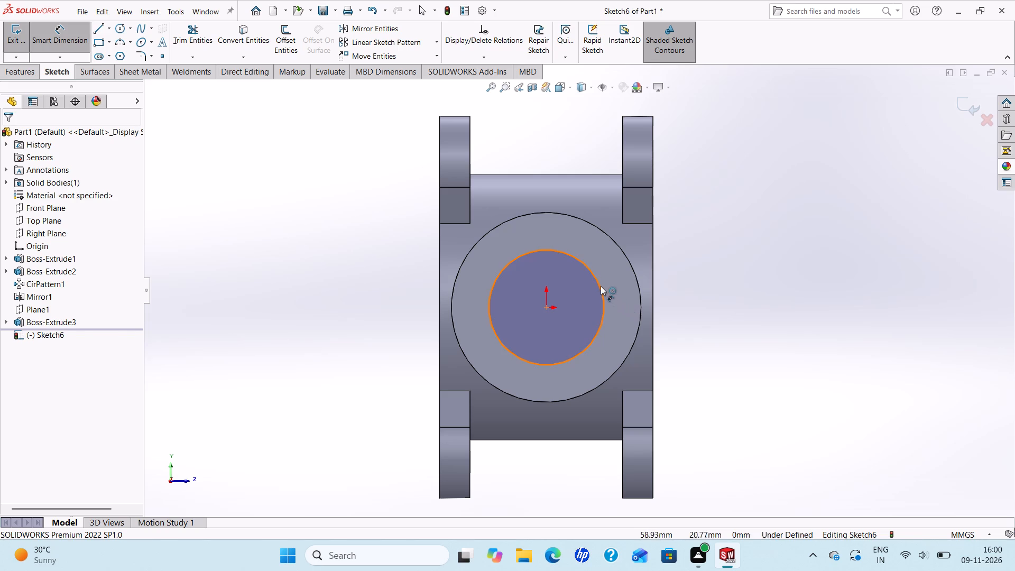
pyautogui.click(601, 286)
pyautogui.click(764, 236)
pyautogui.write('100')
pyautogui.press('Return')
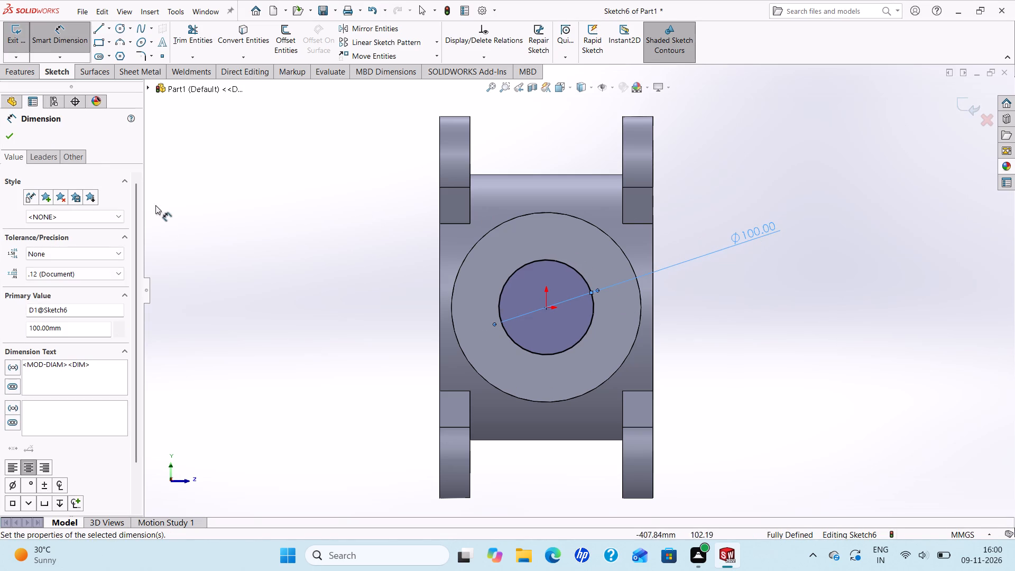
pyautogui.click(4, 138)
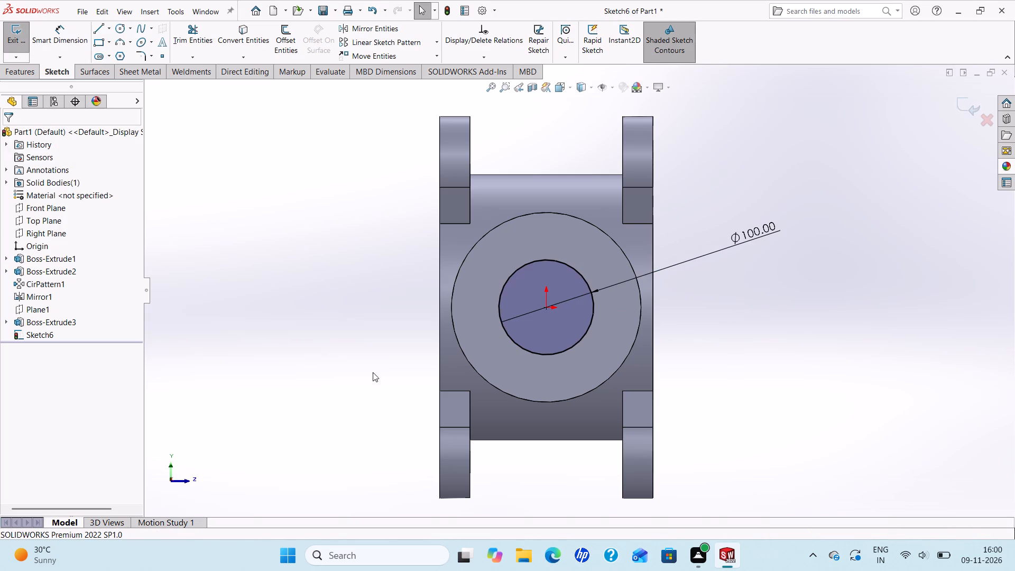
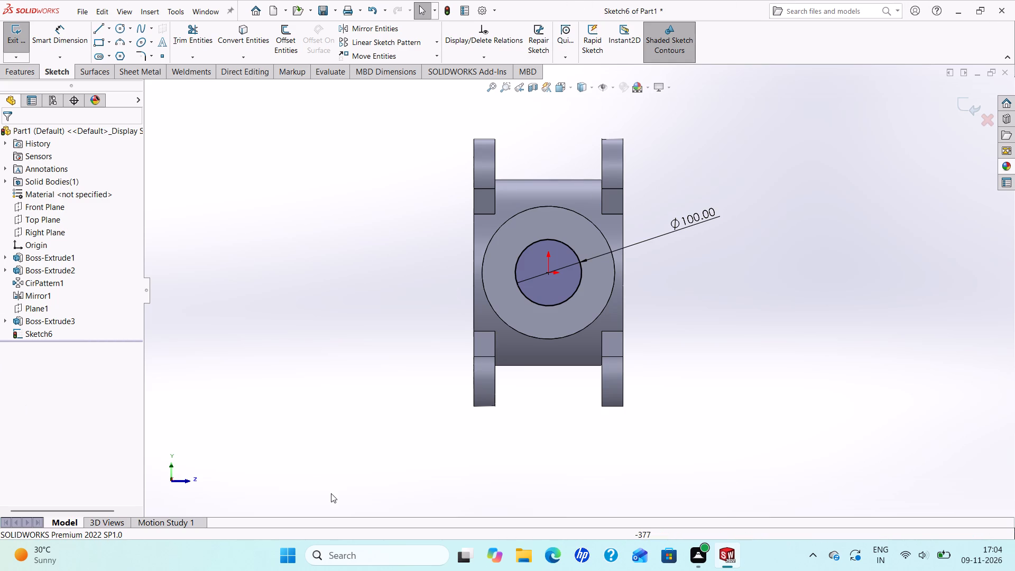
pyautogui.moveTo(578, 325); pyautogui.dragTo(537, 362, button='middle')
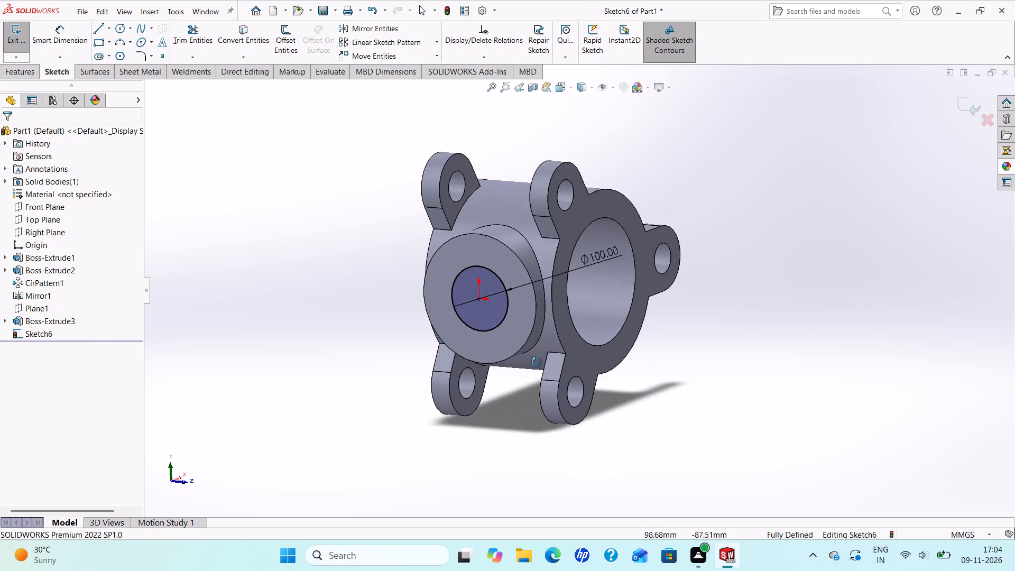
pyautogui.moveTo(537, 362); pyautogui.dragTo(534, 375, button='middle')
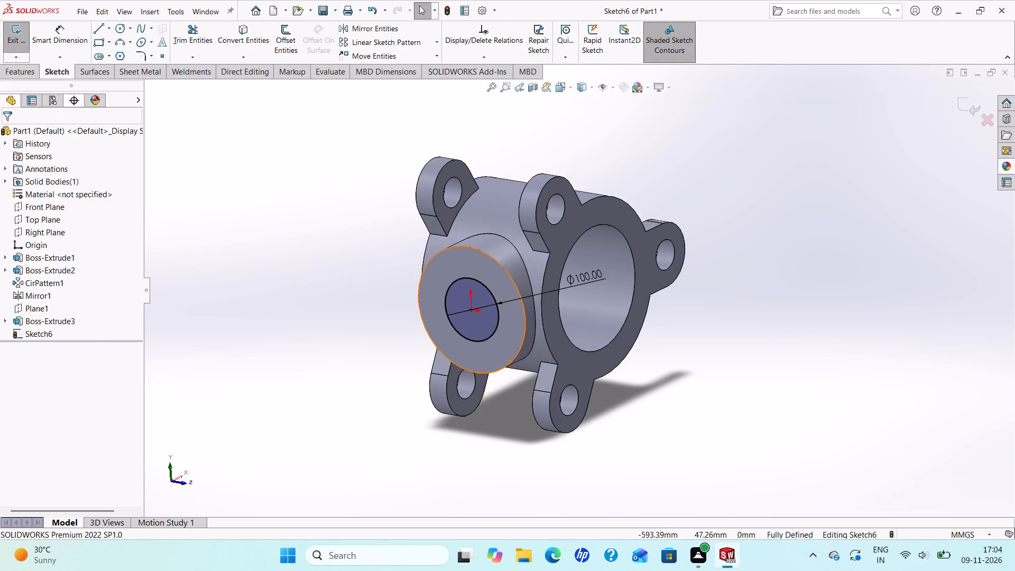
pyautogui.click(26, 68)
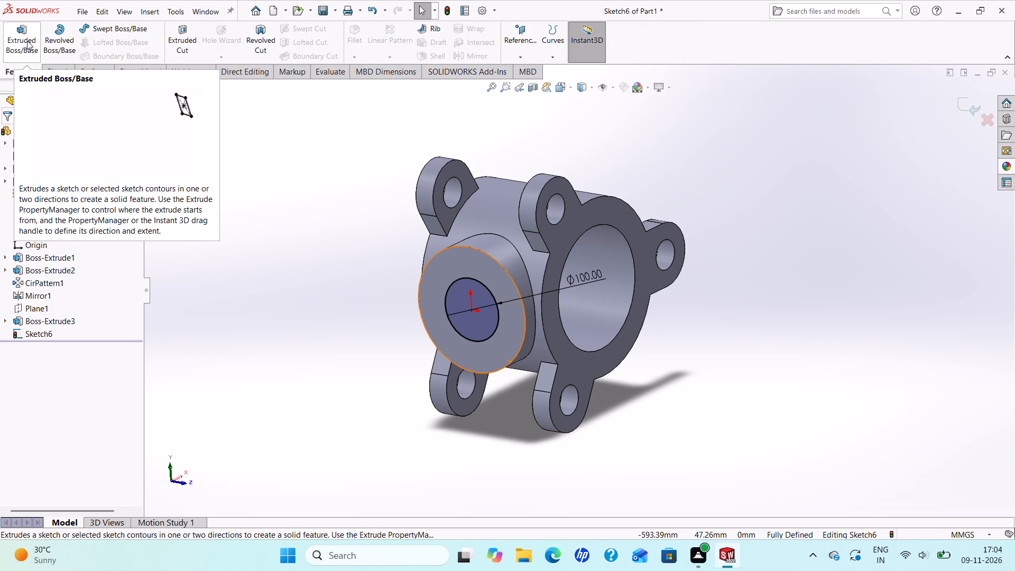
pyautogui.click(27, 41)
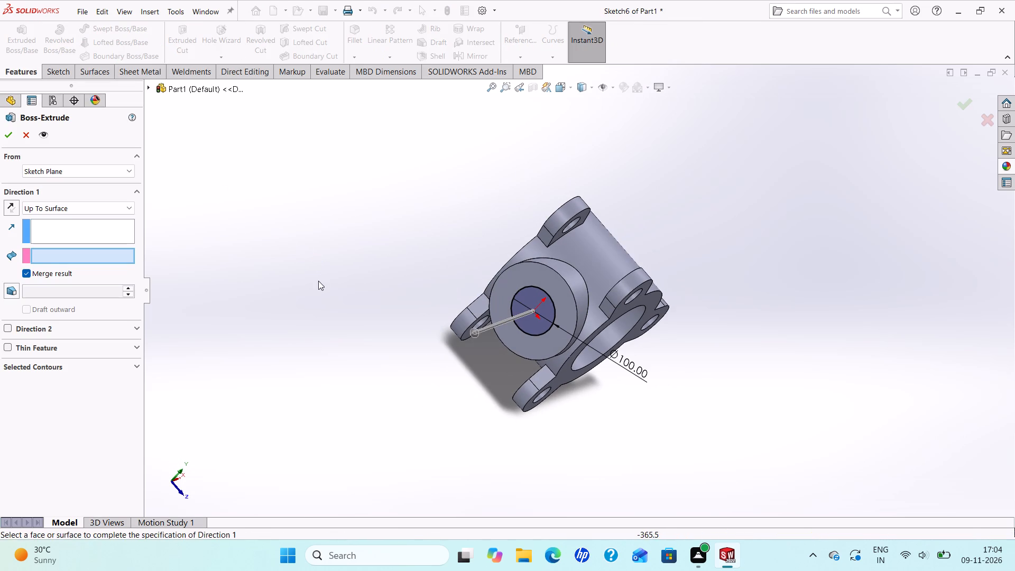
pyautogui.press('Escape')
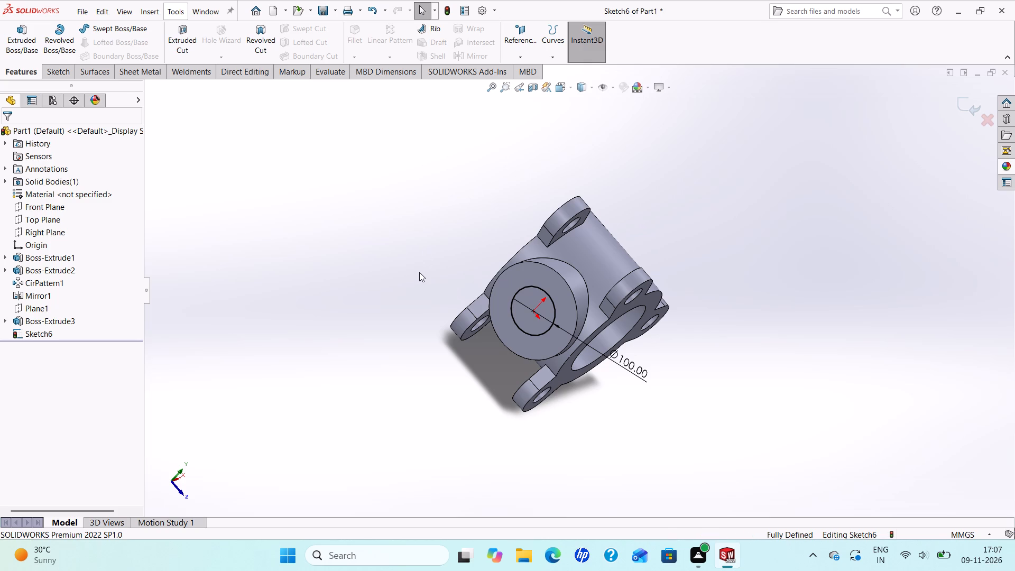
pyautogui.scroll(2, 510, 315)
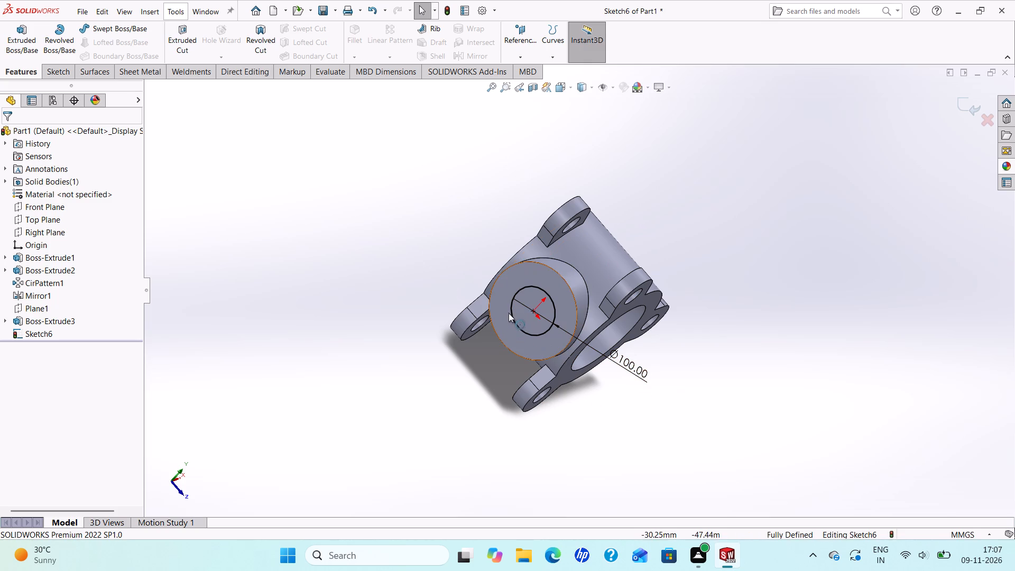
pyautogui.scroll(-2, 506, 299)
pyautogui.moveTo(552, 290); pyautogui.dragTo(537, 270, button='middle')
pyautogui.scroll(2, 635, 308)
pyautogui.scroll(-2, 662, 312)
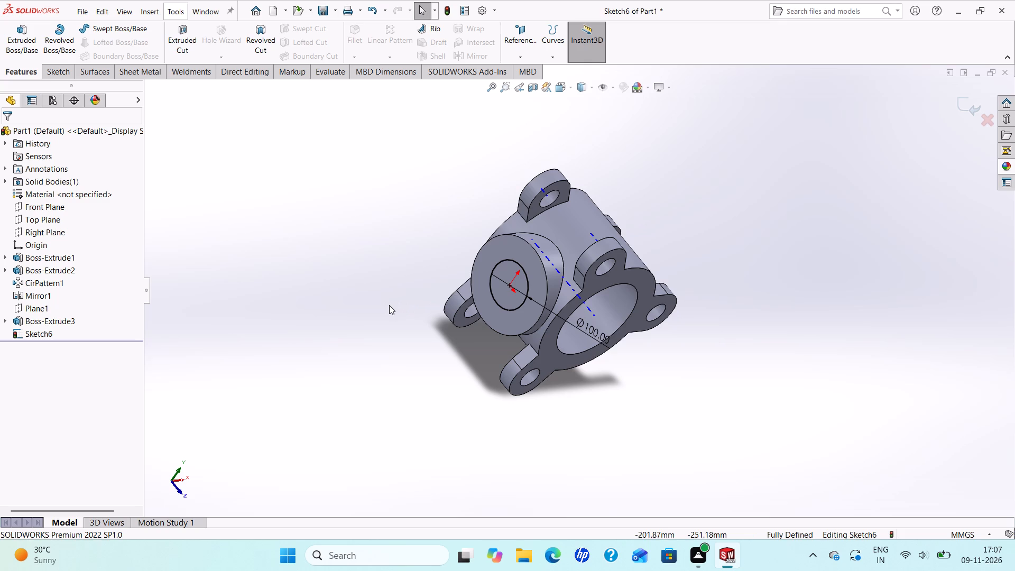
# Open the existing butterfly body part from the hammer folder as a reference.
pyautogui.hotkey('ctrl', 'o')
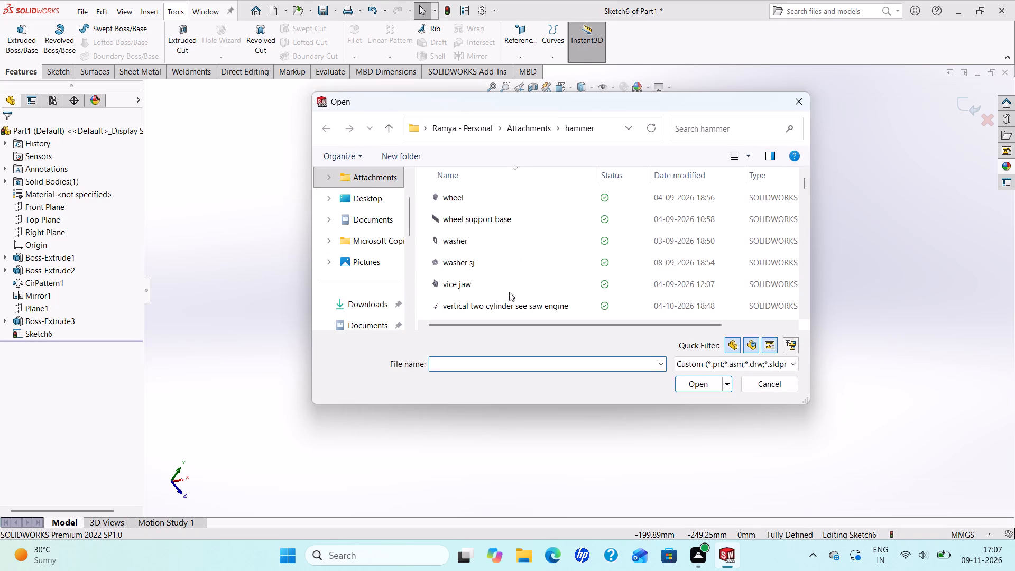
pyautogui.scroll(-1, 491, 291)
pyautogui.click(436, 370)
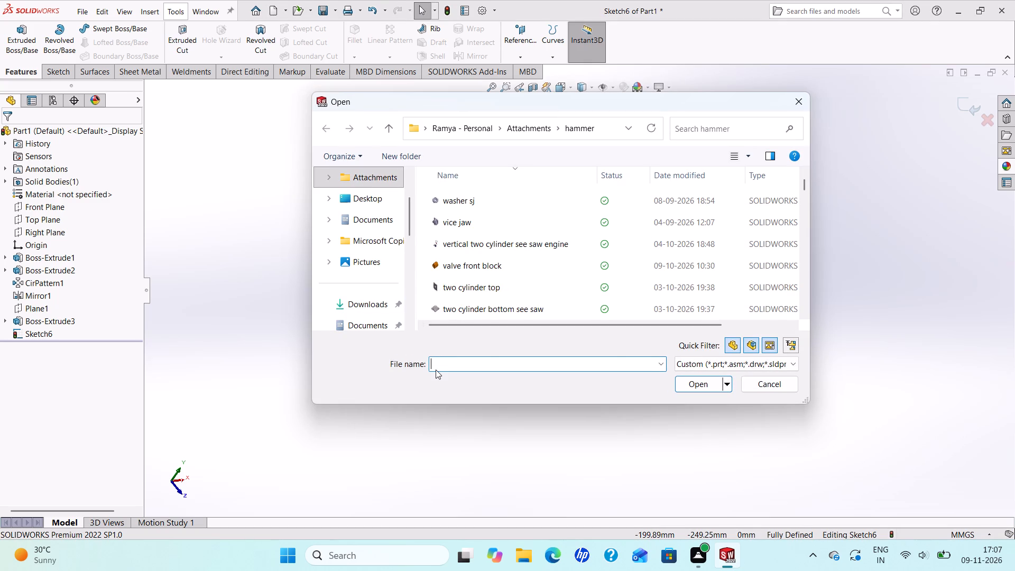
pyautogui.press('b')
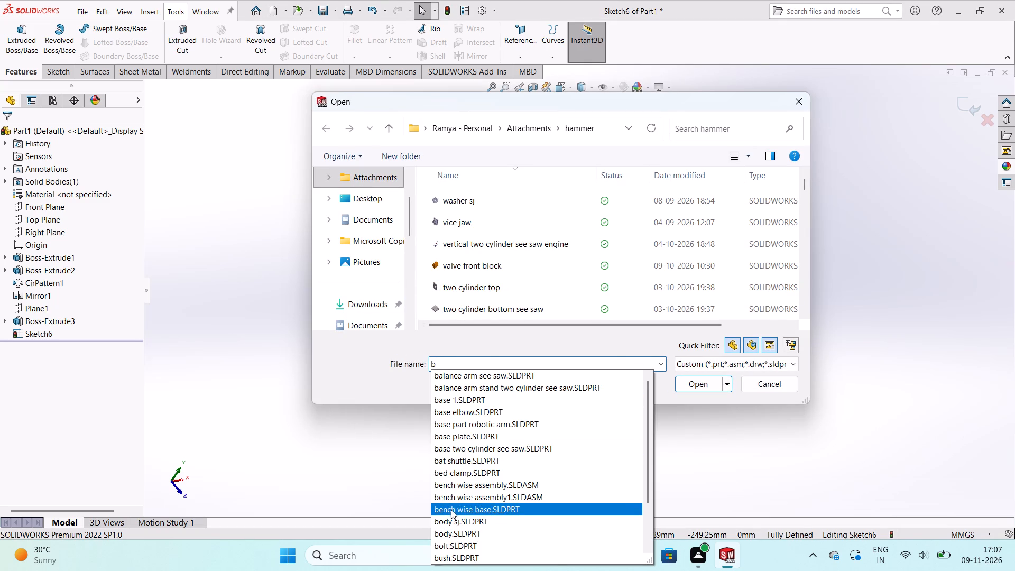
pyautogui.press('u')
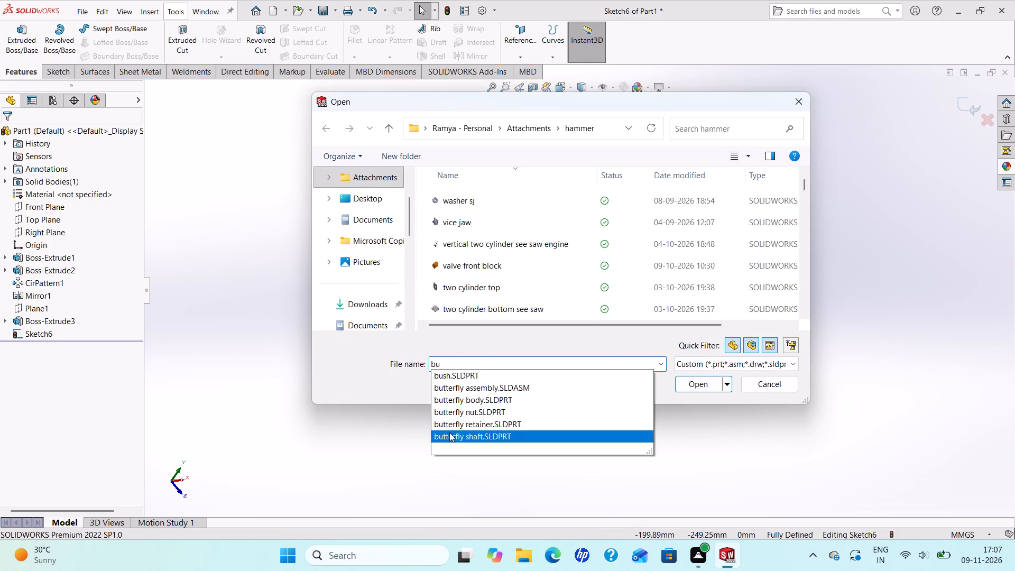
pyautogui.click(448, 401)
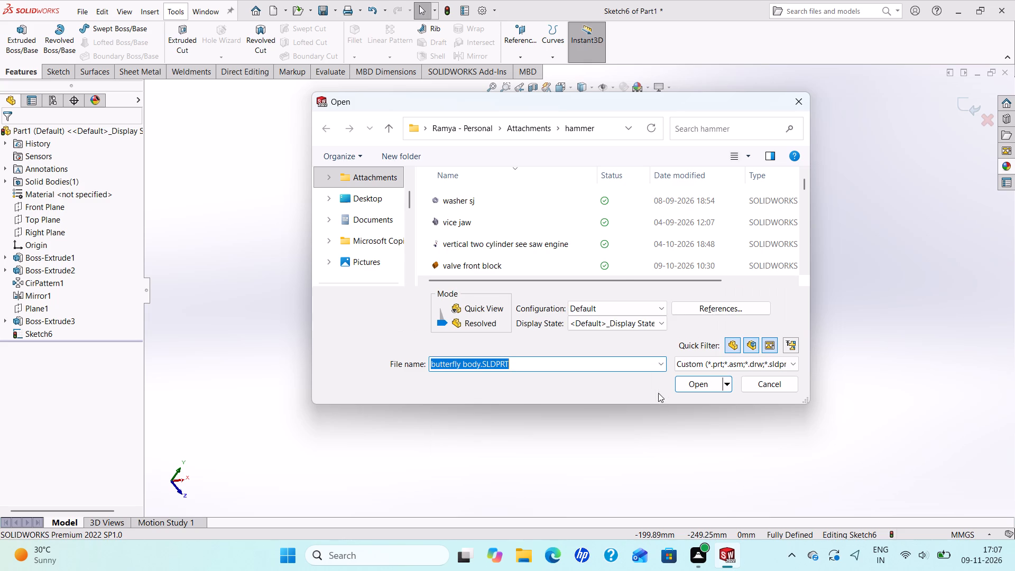
pyautogui.click(692, 382)
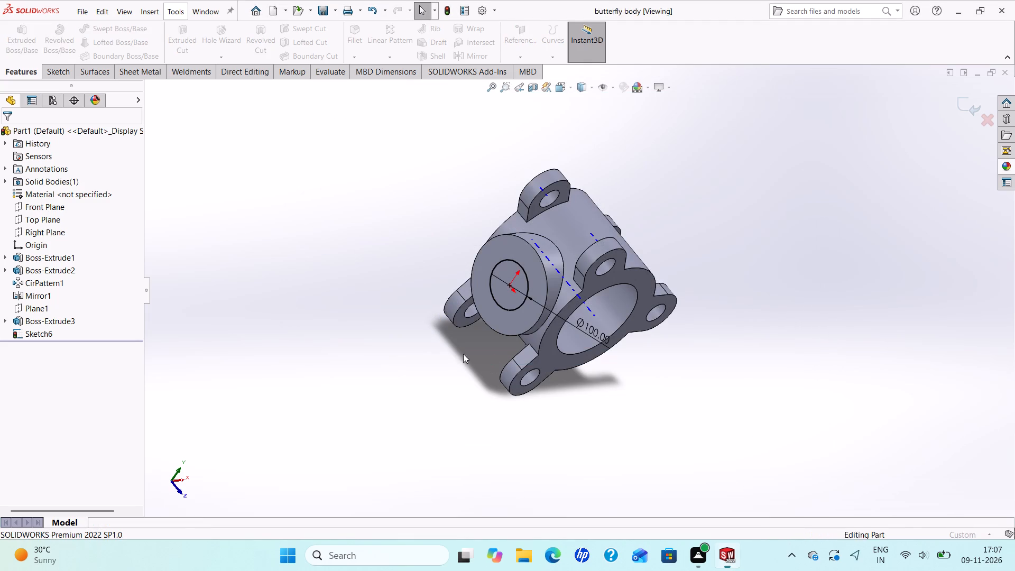
# Open the sketch of Cut-Extrude2, the recess in the side boss, to check its circle, and exit it.
pyautogui.moveTo(459, 308); pyautogui.dragTo(444, 295, button='middle')
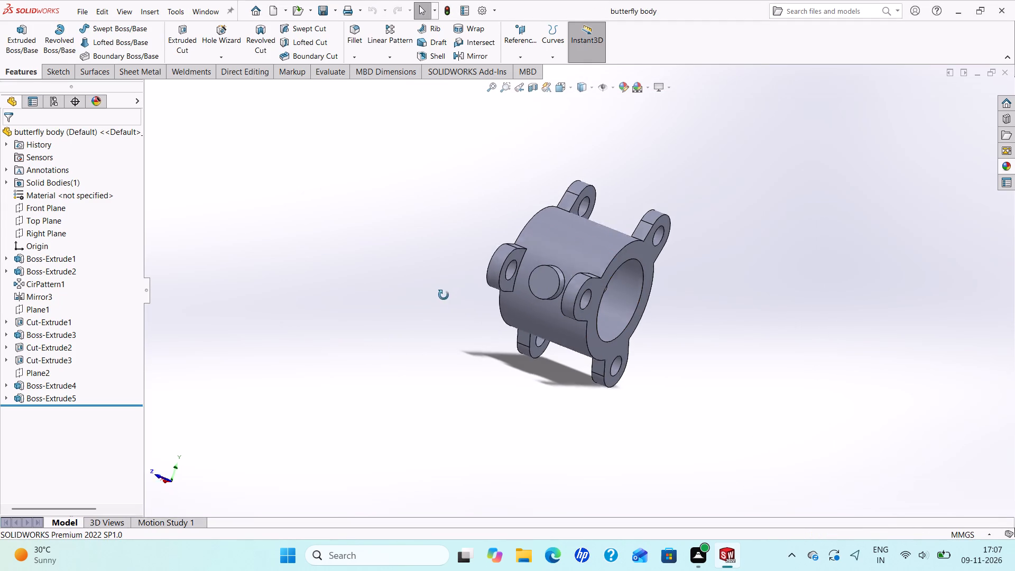
pyautogui.moveTo(444, 295); pyautogui.dragTo(352, 292, button='middle')
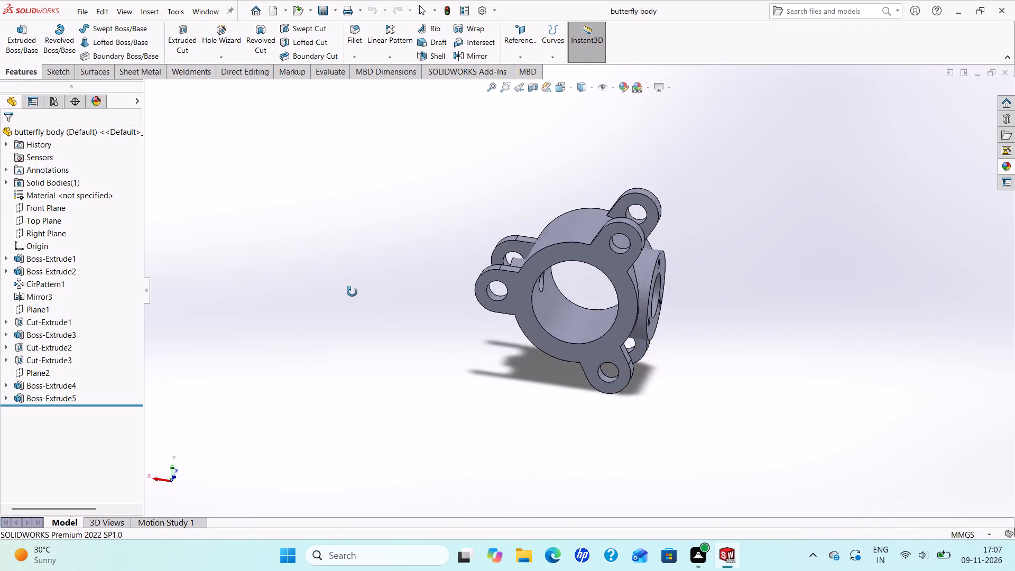
pyautogui.moveTo(352, 292); pyautogui.dragTo(288, 280, button='middle')
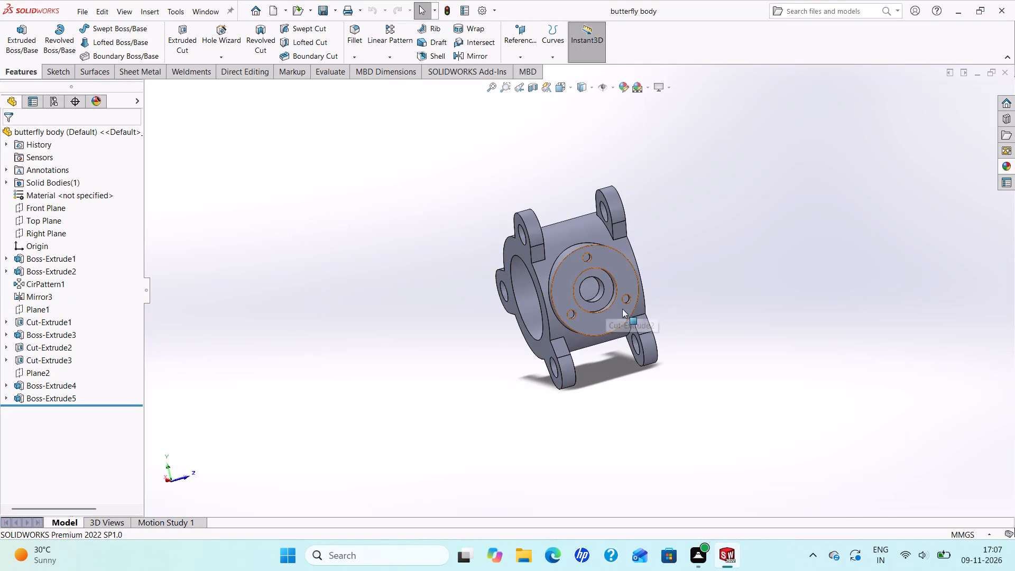
pyautogui.rightClick(43, 343)
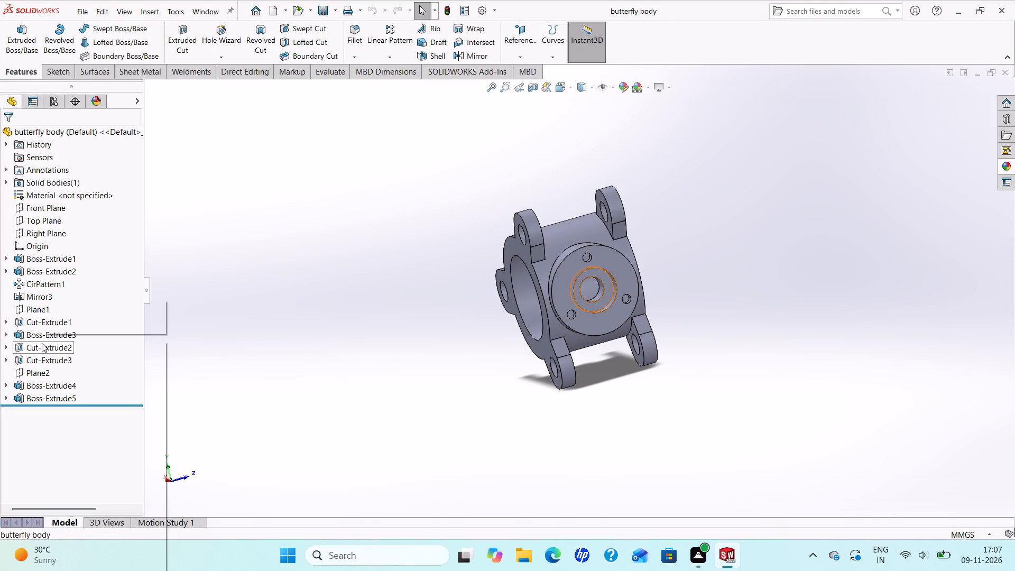
pyautogui.click(68, 311)
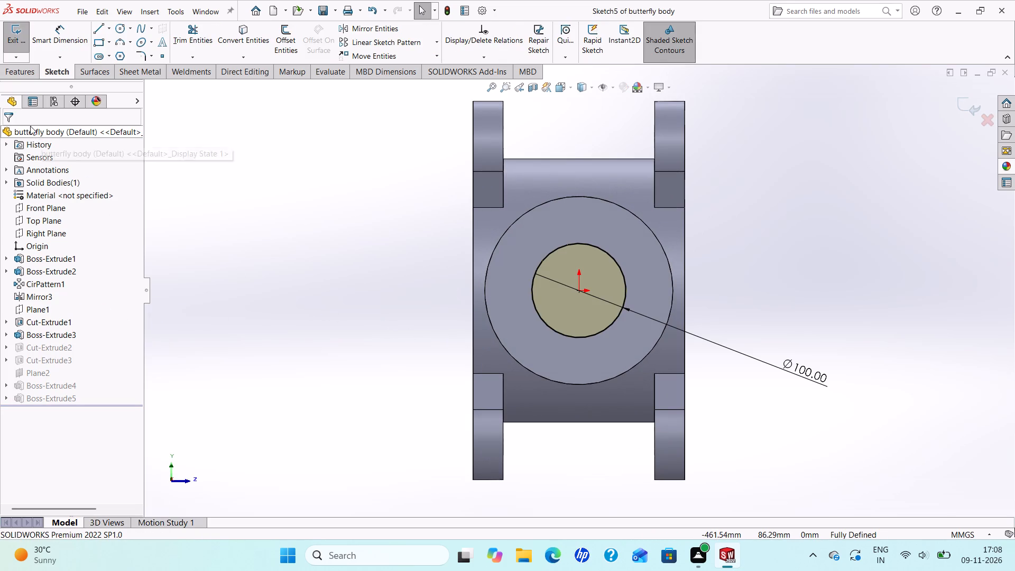
pyautogui.click(9, 27)
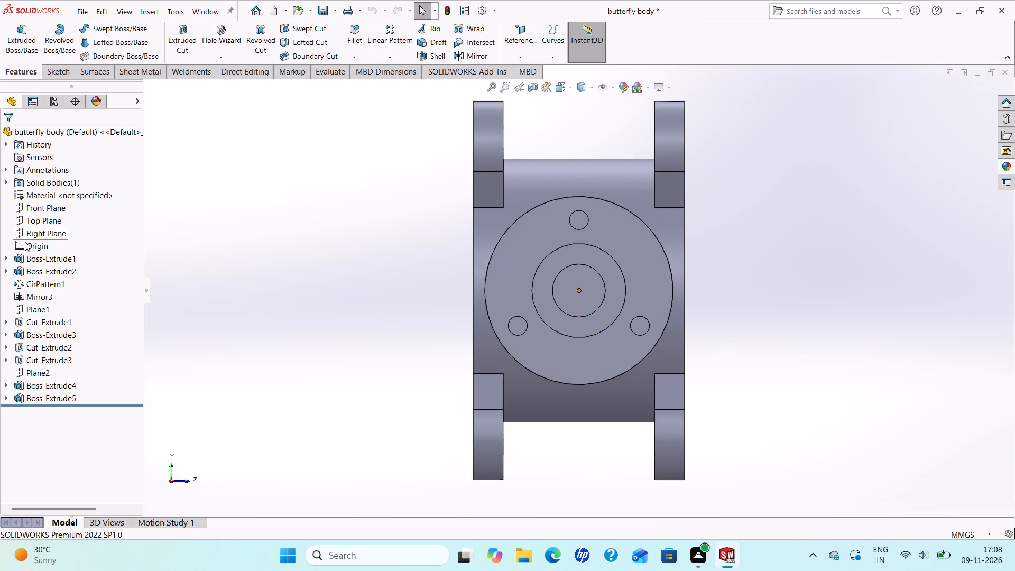
# Open the definition of Cut-Extrude2 to check its end condition and depth, and close it.
pyautogui.rightClick(45, 345)
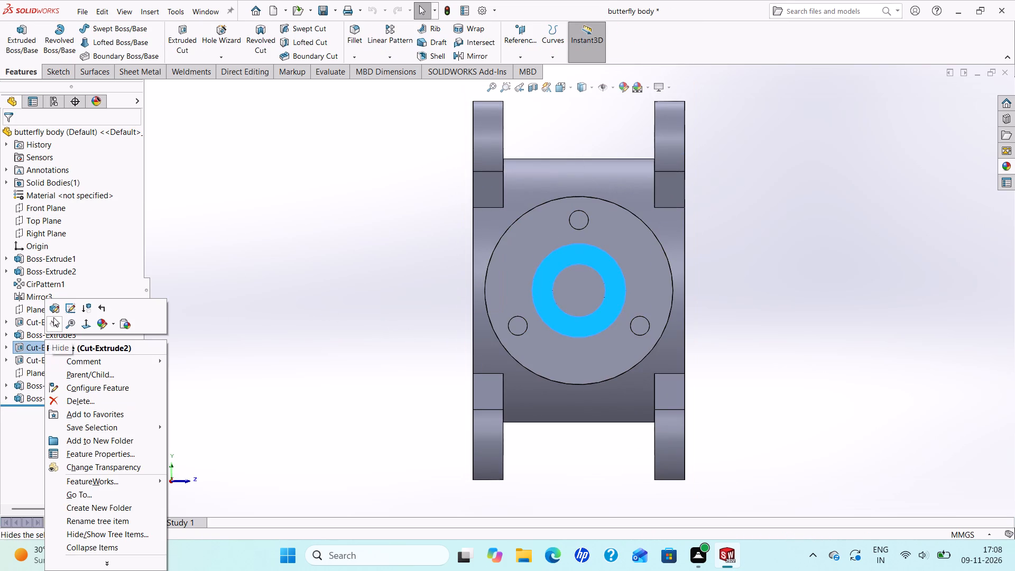
pyautogui.click(54, 309)
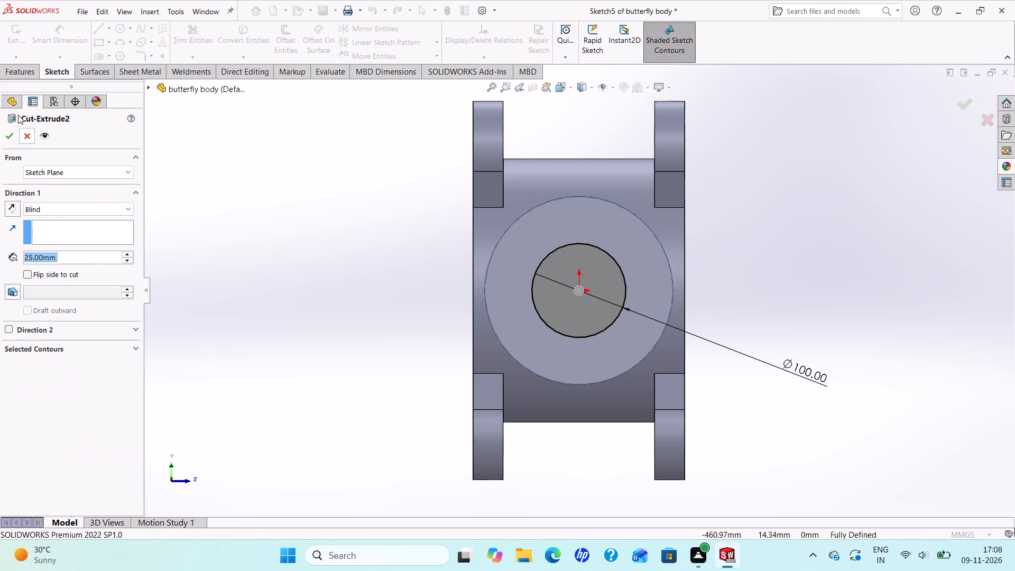
pyautogui.click(9, 136)
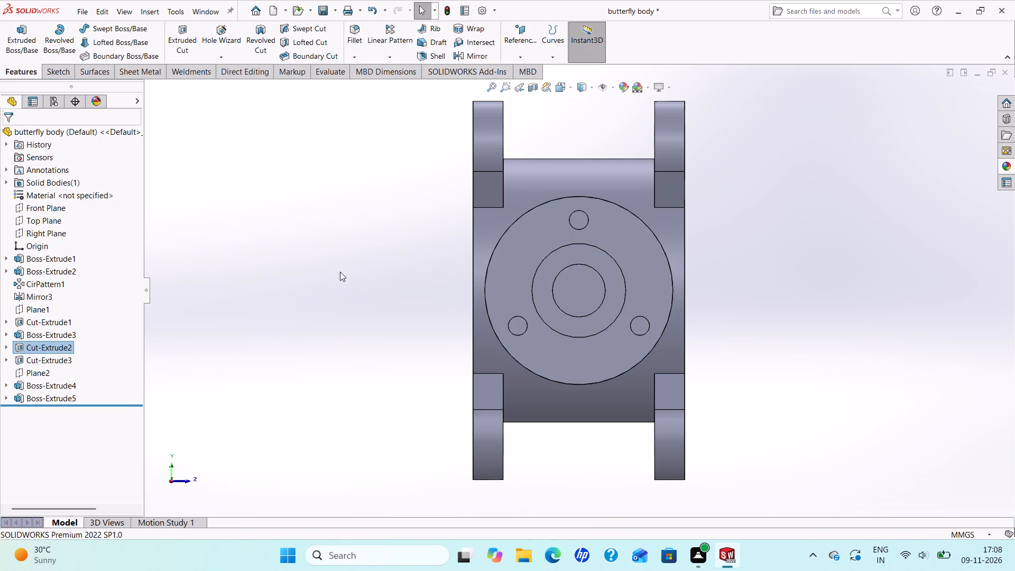
# Examine the side boss's stepped bore and three small holes, and the inside of the ring, from several angles.
pyautogui.moveTo(494, 264); pyautogui.dragTo(461, 276, button='middle')
pyautogui.scroll(1, 494, 264)
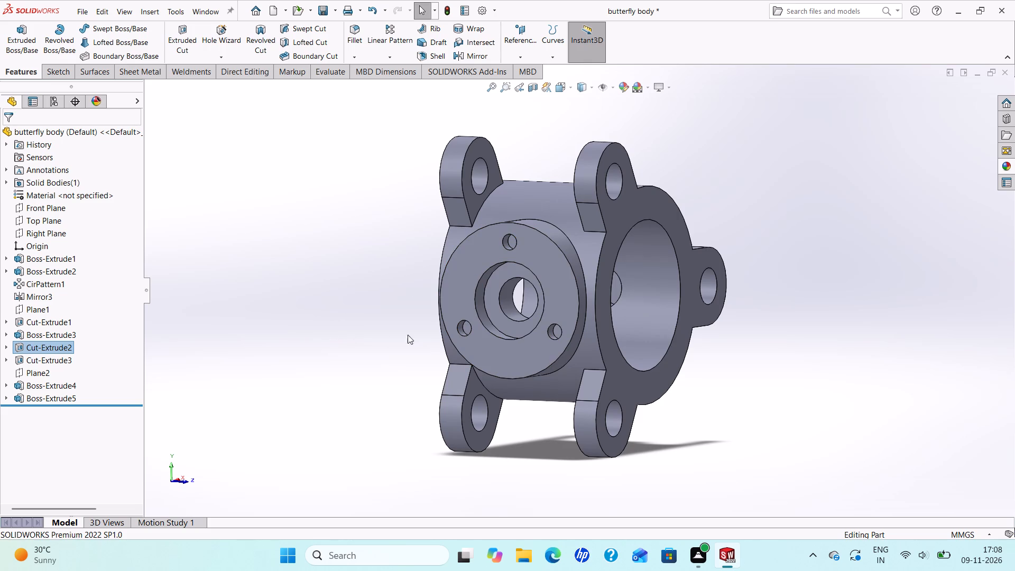
pyautogui.rightClick(62, 357)
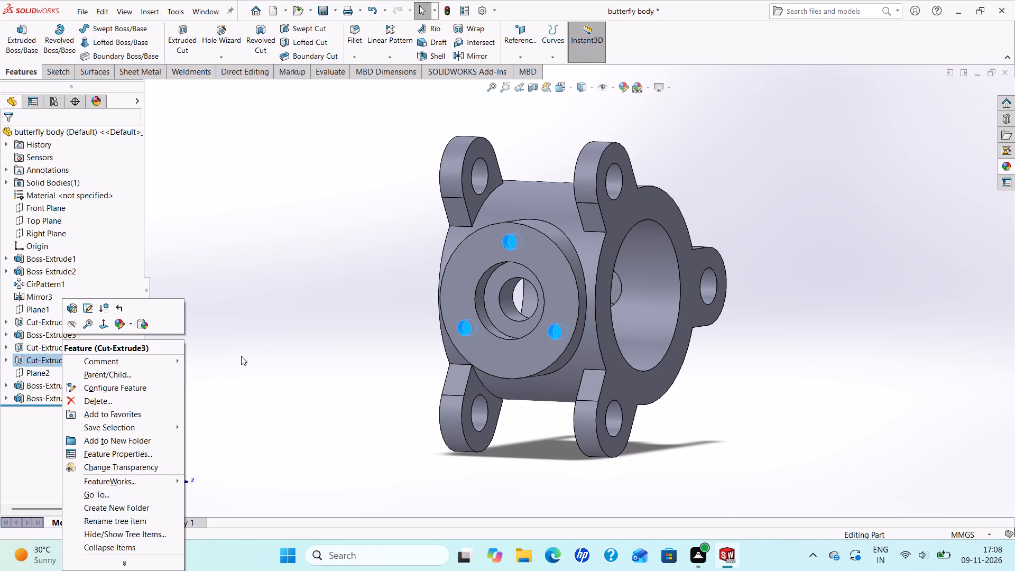
pyautogui.press('Escape')
pyautogui.press('Escape')
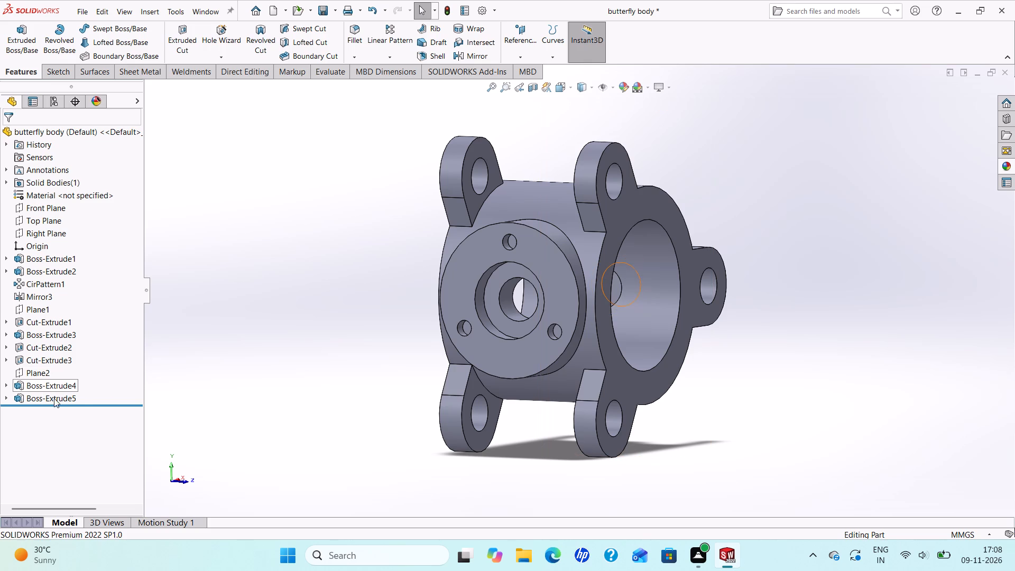
pyautogui.moveTo(268, 336); pyautogui.dragTo(264, 335, button='middle')
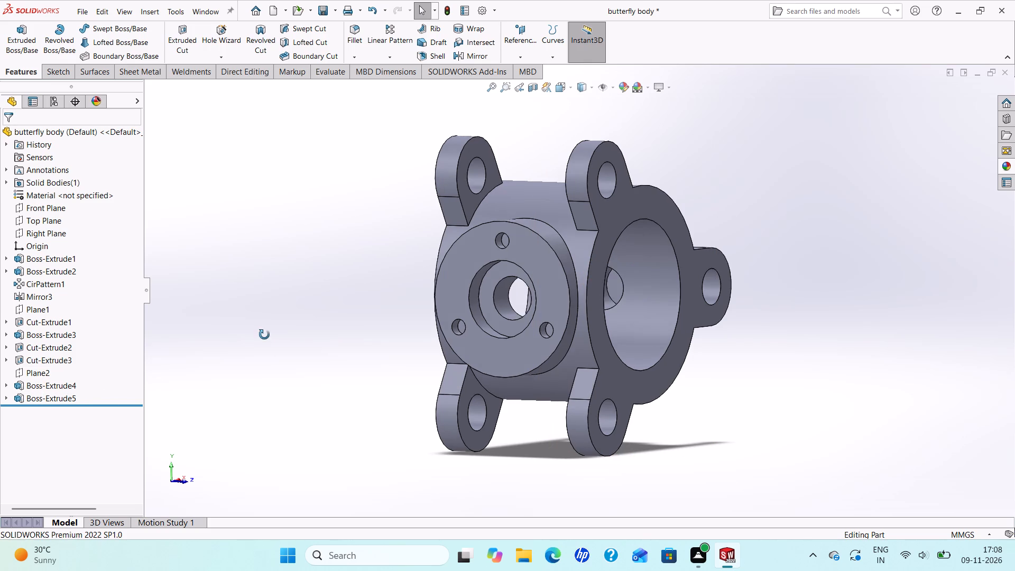
pyautogui.moveTo(264, 335); pyautogui.dragTo(223, 334, button='middle')
pyautogui.scroll(-1, 266, 334)
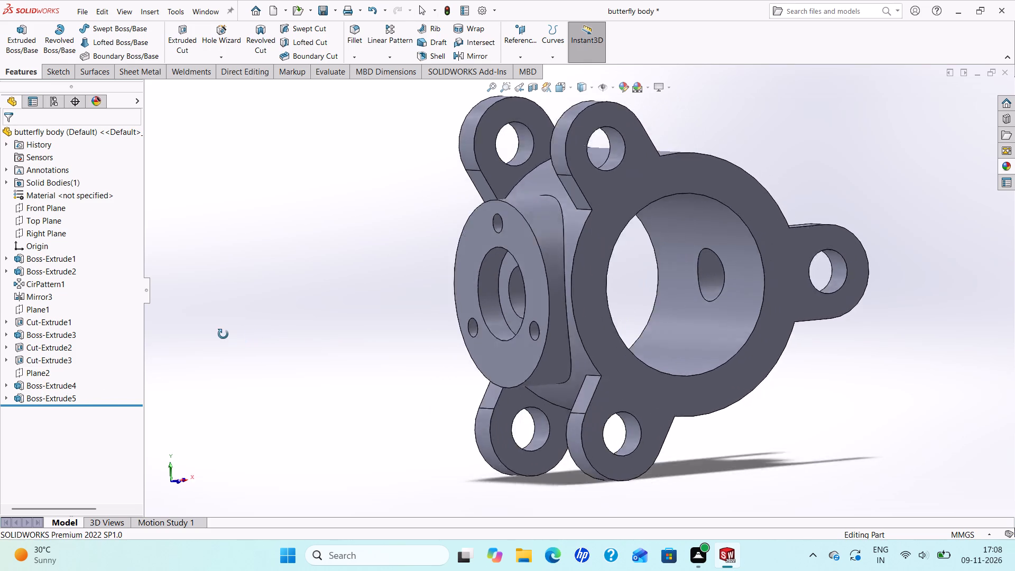
pyautogui.moveTo(223, 334); pyautogui.dragTo(177, 321, button='middle')
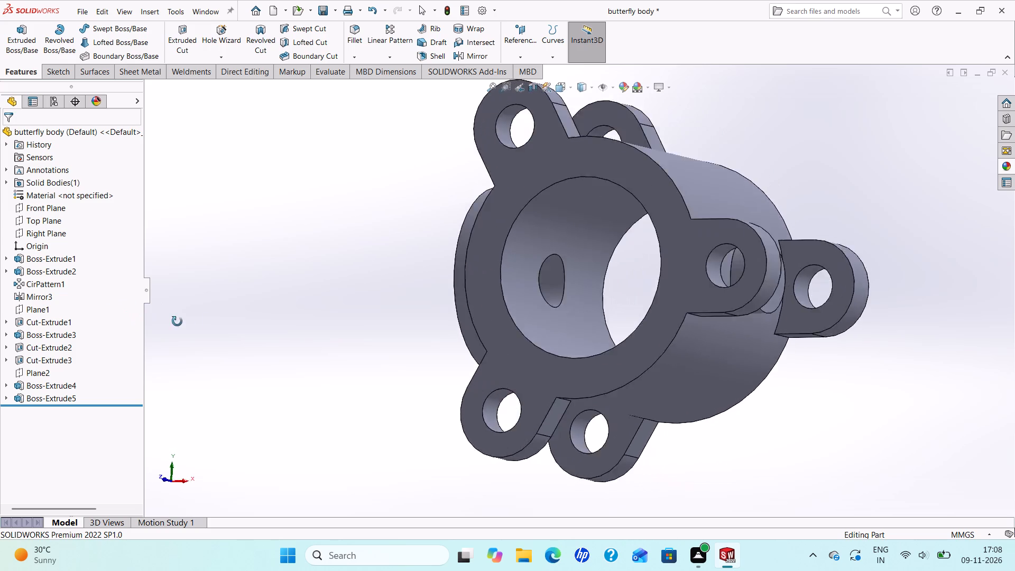
pyautogui.moveTo(177, 321); pyautogui.dragTo(220, 323, button='middle')
pyautogui.scroll(3, 231, 330)
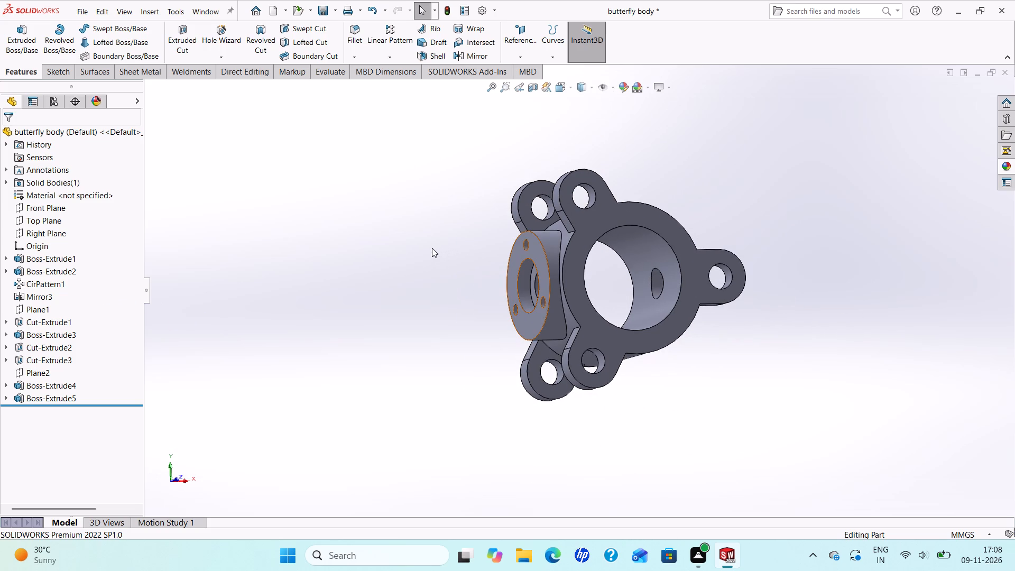
# Save the butterfly body reference part and close it to return to Part1.
pyautogui.hotkey('ctrl', 's')
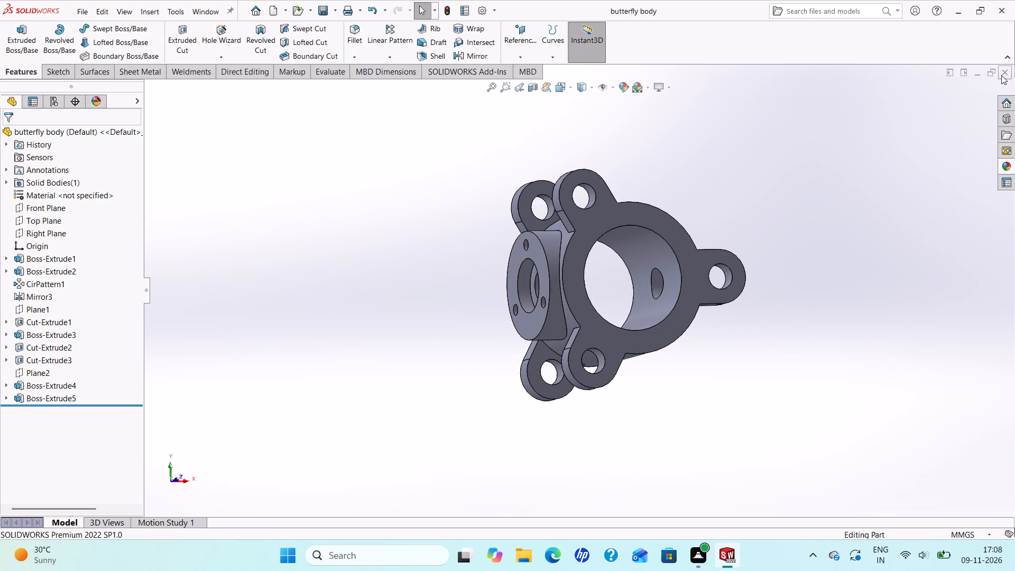
pyautogui.click(1003, 78)
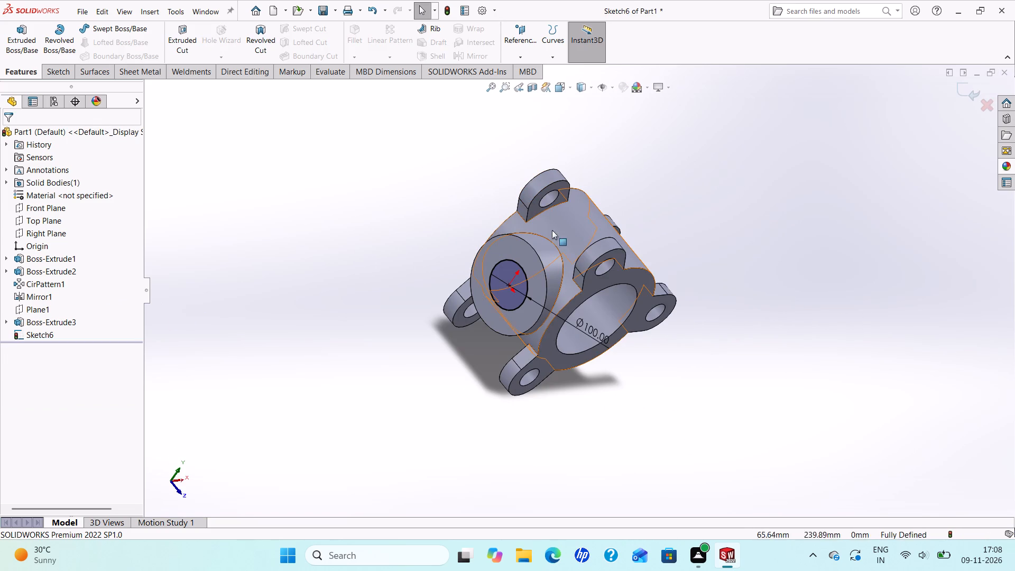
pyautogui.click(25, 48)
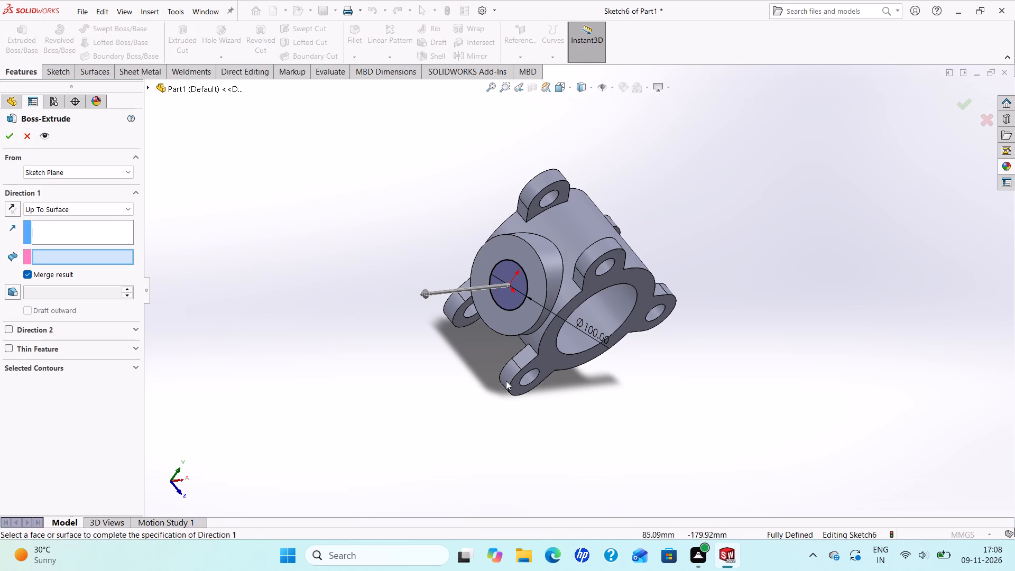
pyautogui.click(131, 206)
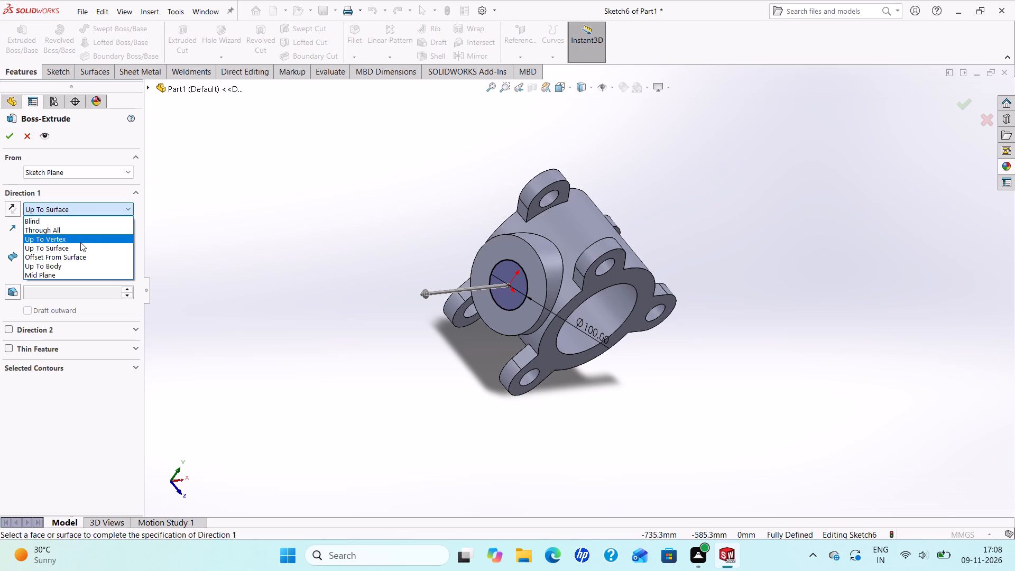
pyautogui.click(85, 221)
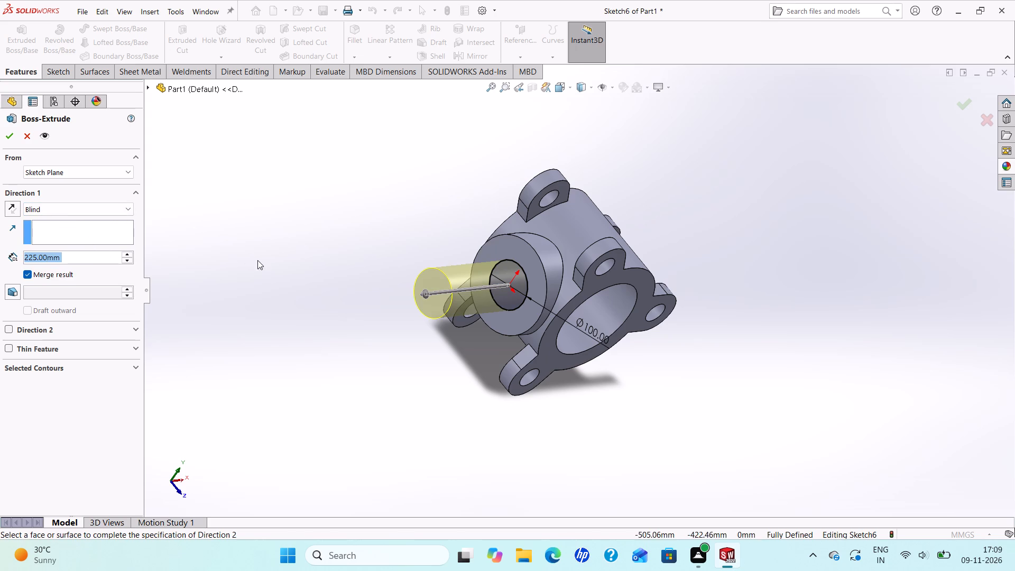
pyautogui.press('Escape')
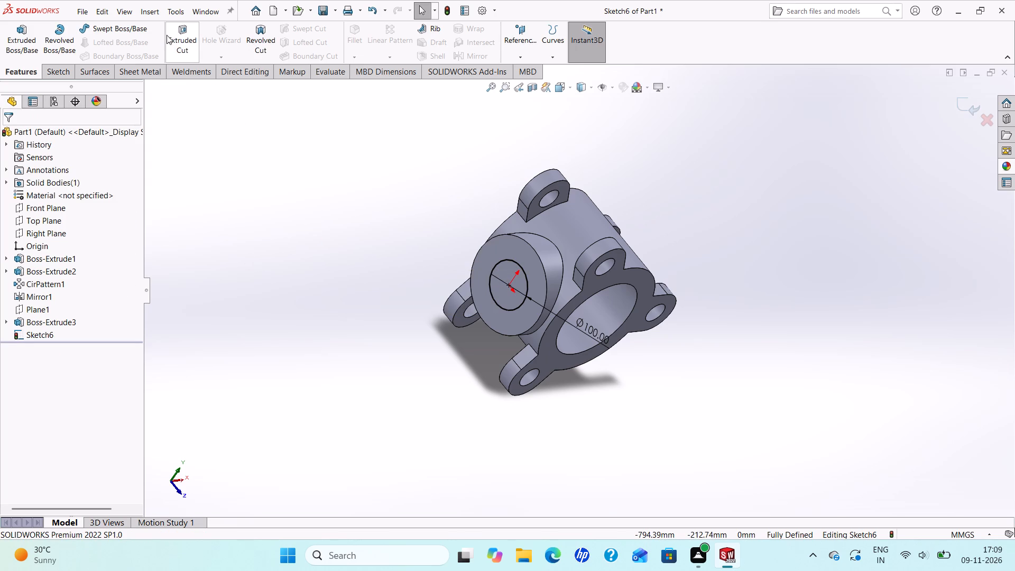
# Cut-extrude the 100 mm circle on the side boss as a Blind cut 15 mm deep.
pyautogui.click(170, 34)
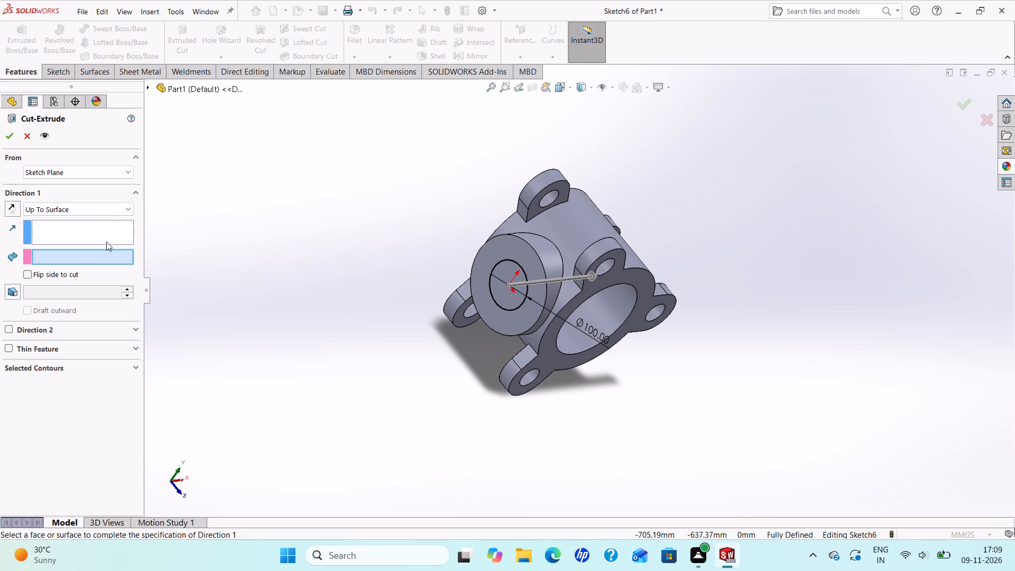
pyautogui.click(119, 210)
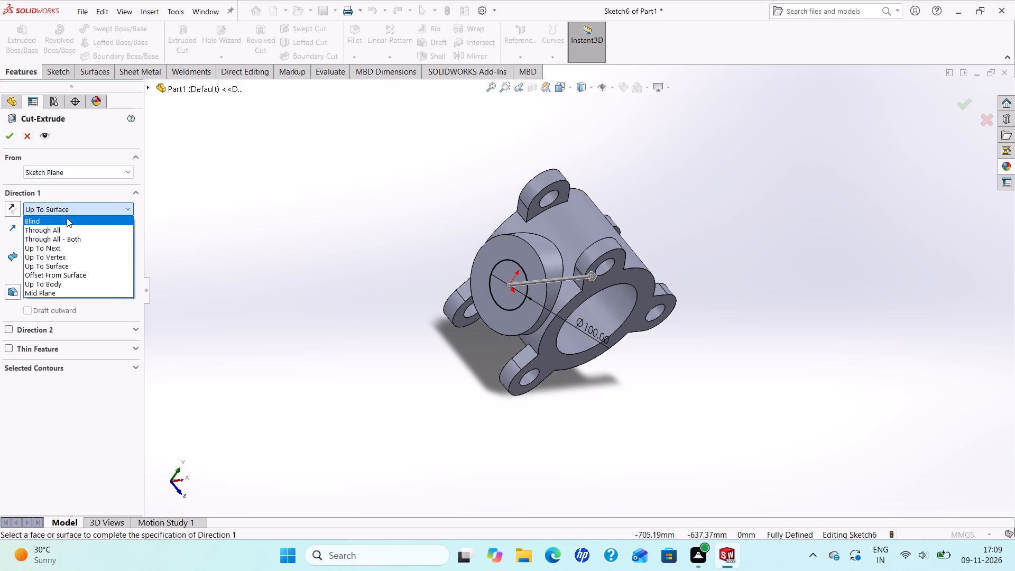
pyautogui.click(67, 218)
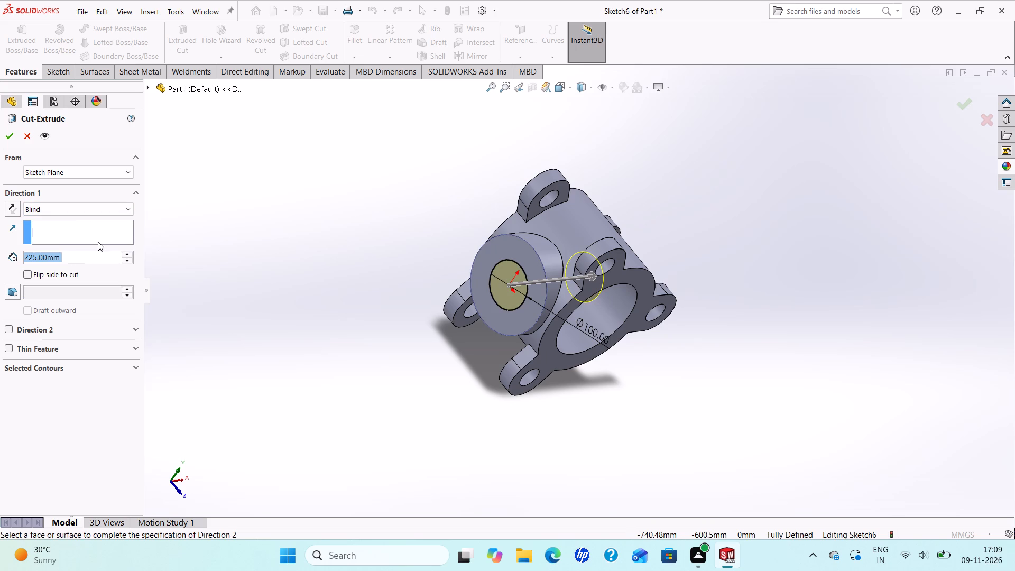
pyautogui.write('15')
pyautogui.press('Return')
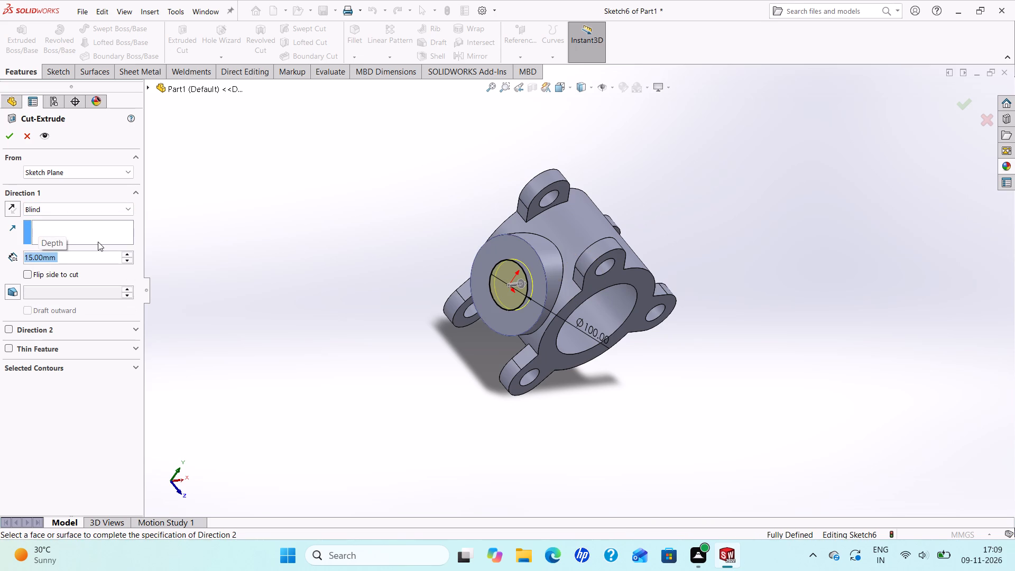
pyautogui.click(11, 141)
pyautogui.press('Escape')
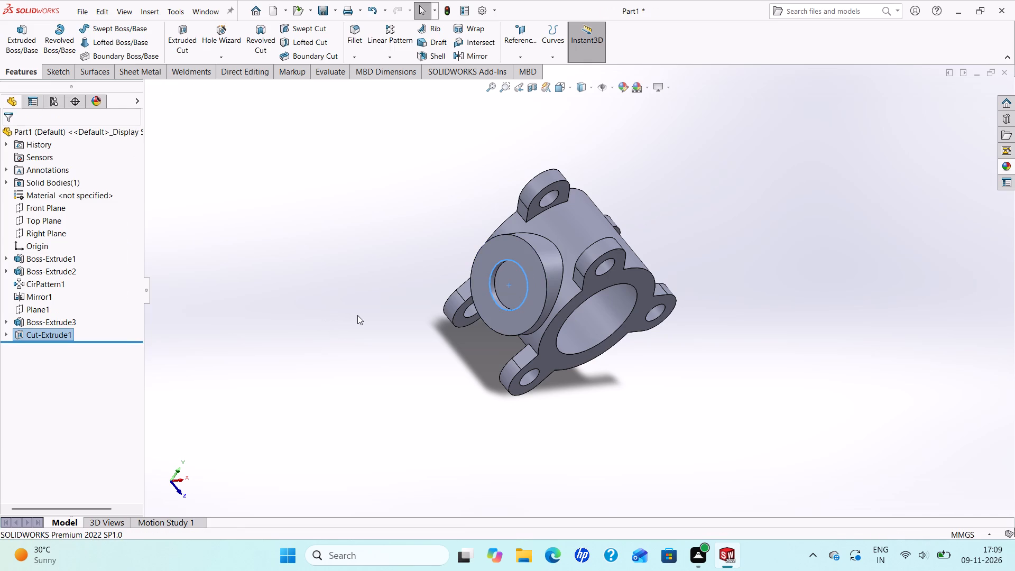
# Change the end condition of the side boss's circular cut to Up To Next.
pyautogui.moveTo(391, 305); pyautogui.dragTo(395, 268, button='middle')
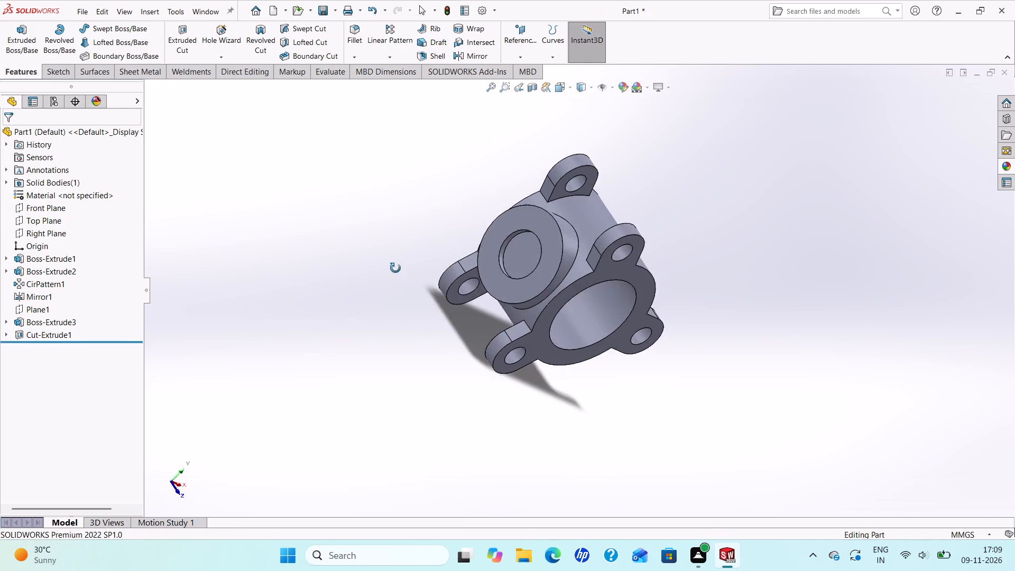
pyautogui.moveTo(395, 268); pyautogui.dragTo(380, 303, button='middle')
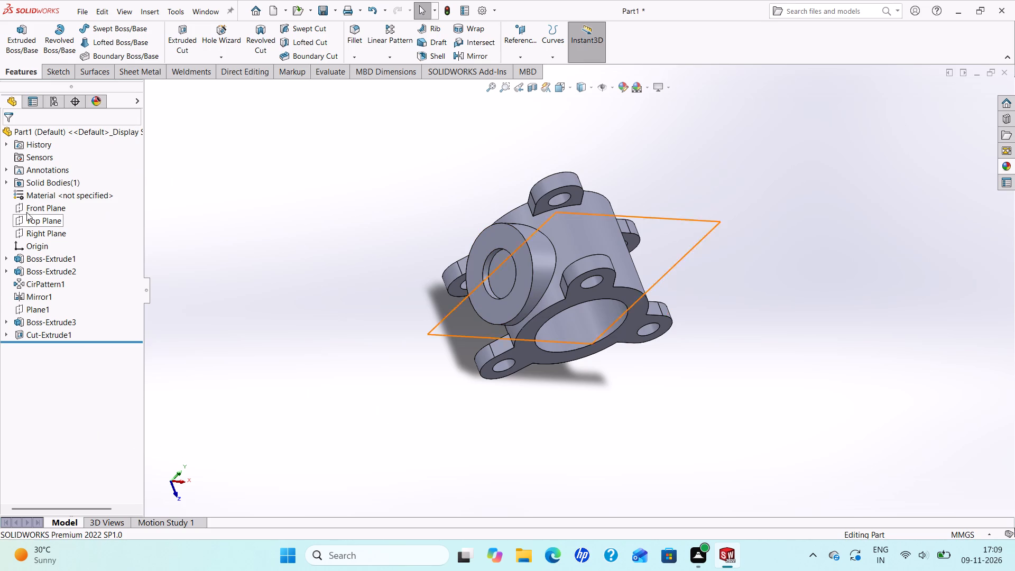
pyautogui.rightClick(49, 336)
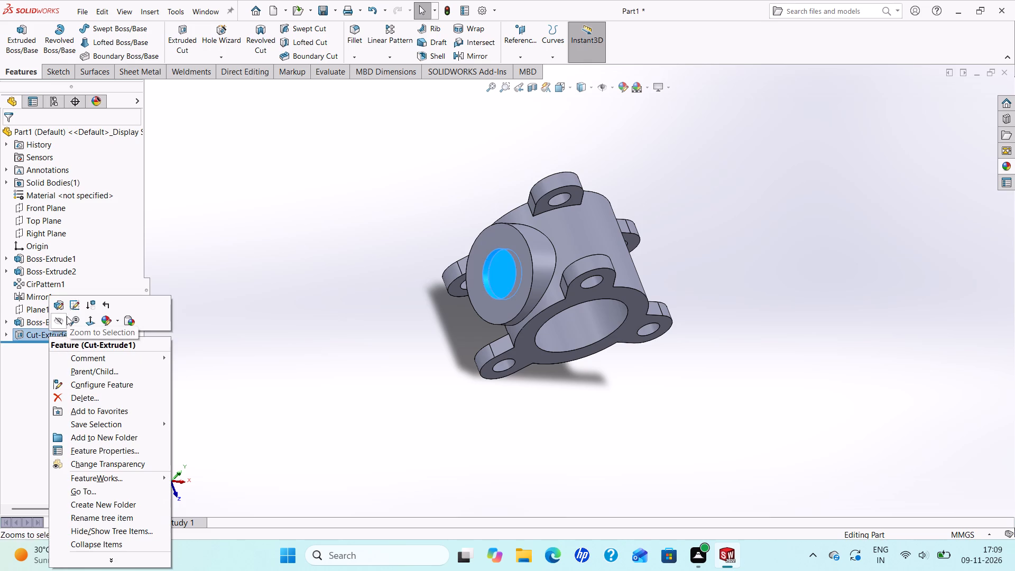
pyautogui.click(60, 305)
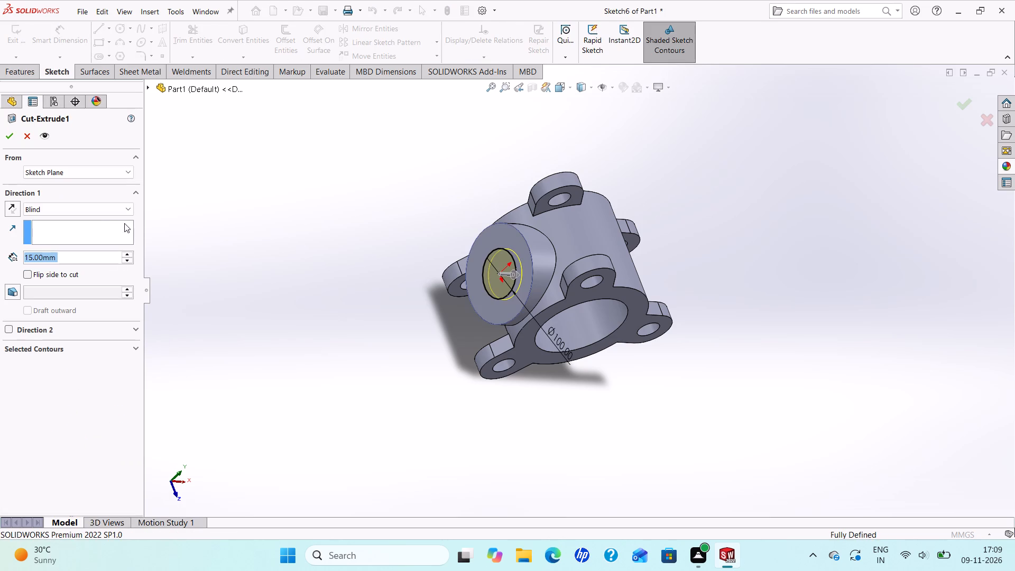
pyautogui.click(118, 205)
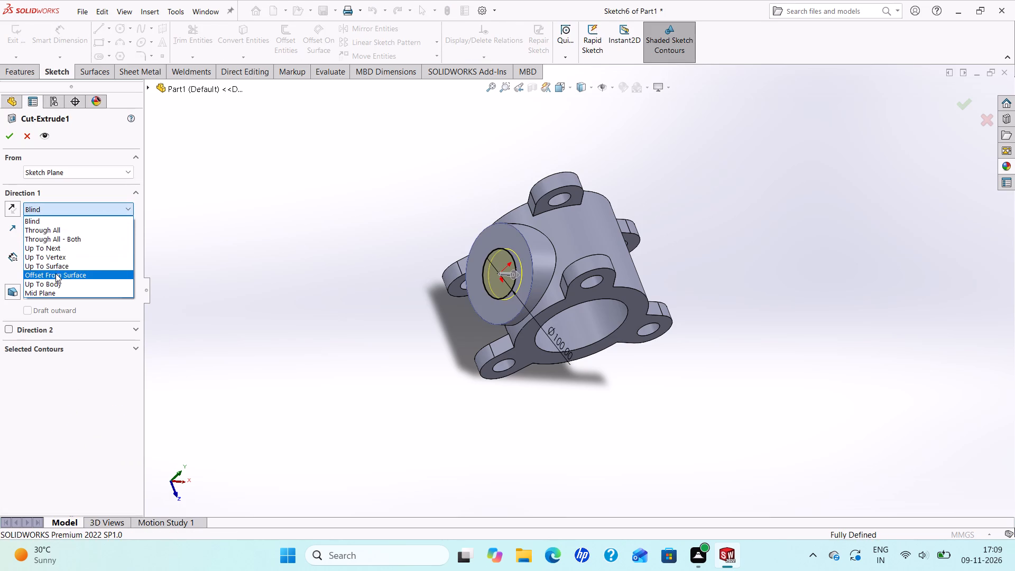
pyautogui.click(58, 245)
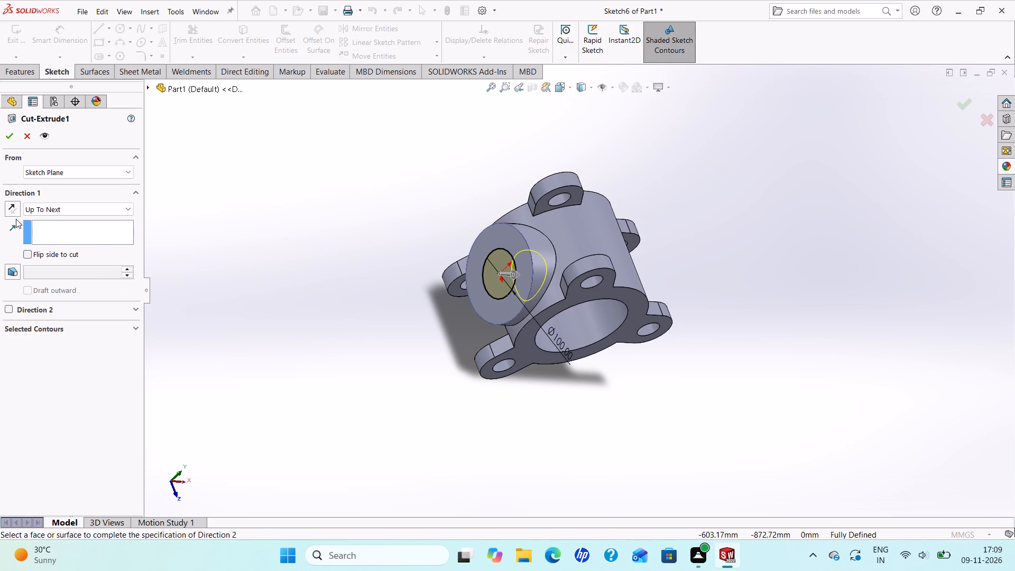
pyautogui.click(6, 140)
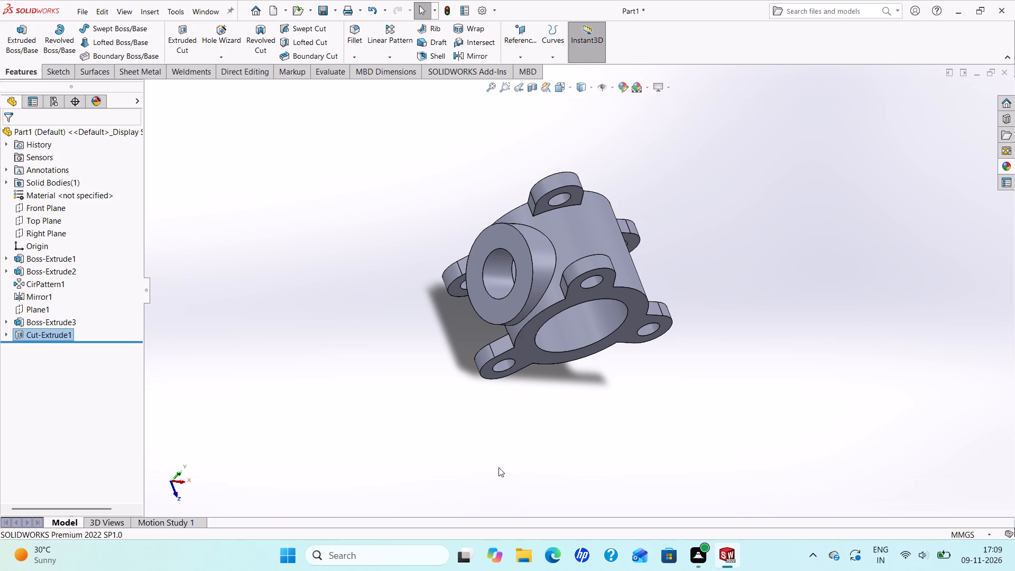
# Examine the side boss's bore and the inside of the ring from several angles.
pyautogui.moveTo(524, 358); pyautogui.dragTo(548, 359, button='middle')
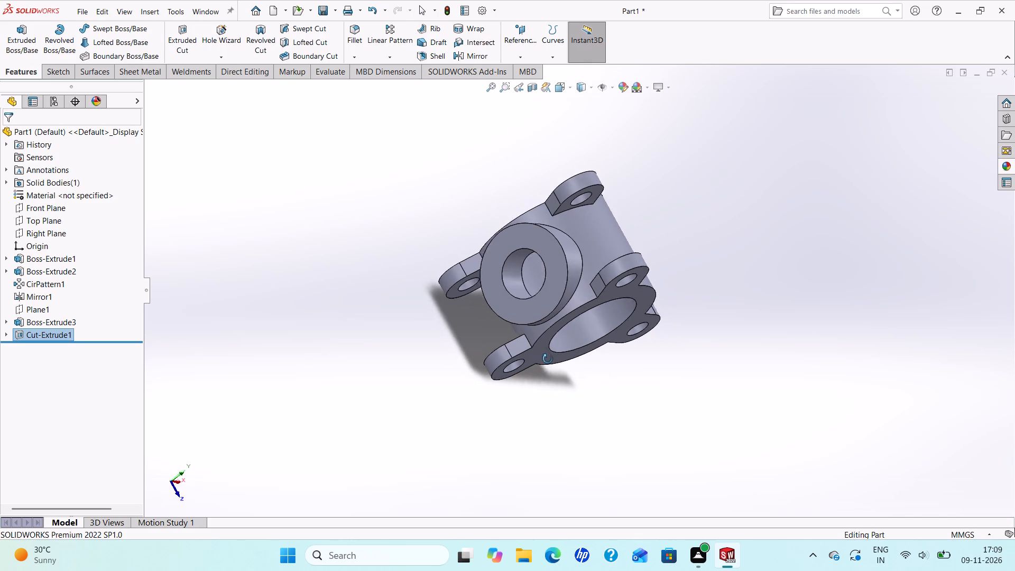
pyautogui.moveTo(548, 359); pyautogui.dragTo(553, 362, button='middle')
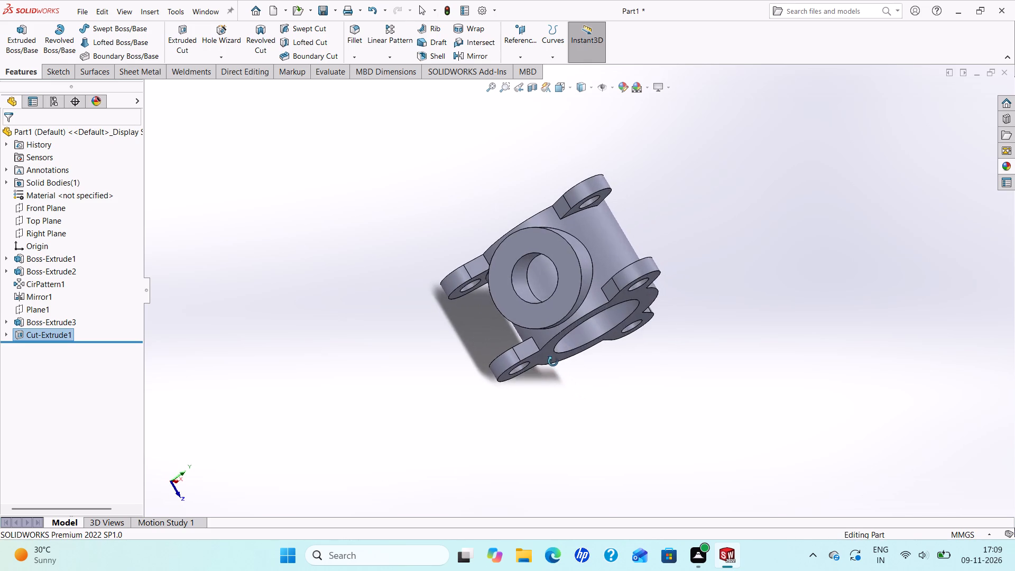
pyautogui.moveTo(553, 362); pyautogui.dragTo(551, 357, button='middle')
pyautogui.moveTo(561, 341); pyautogui.dragTo(521, 339, button='middle')
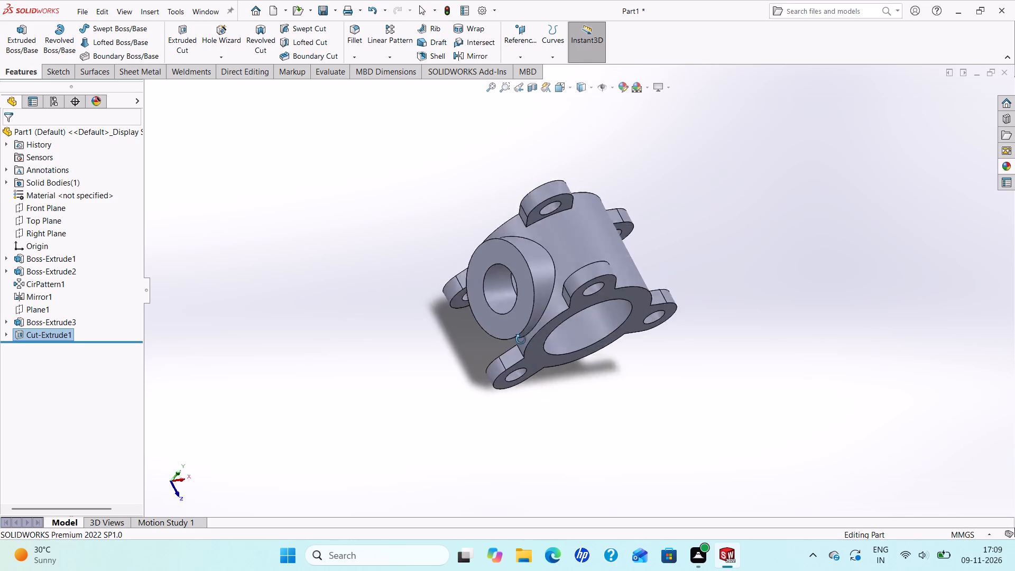
pyautogui.moveTo(521, 339); pyautogui.dragTo(482, 269, button='middle')
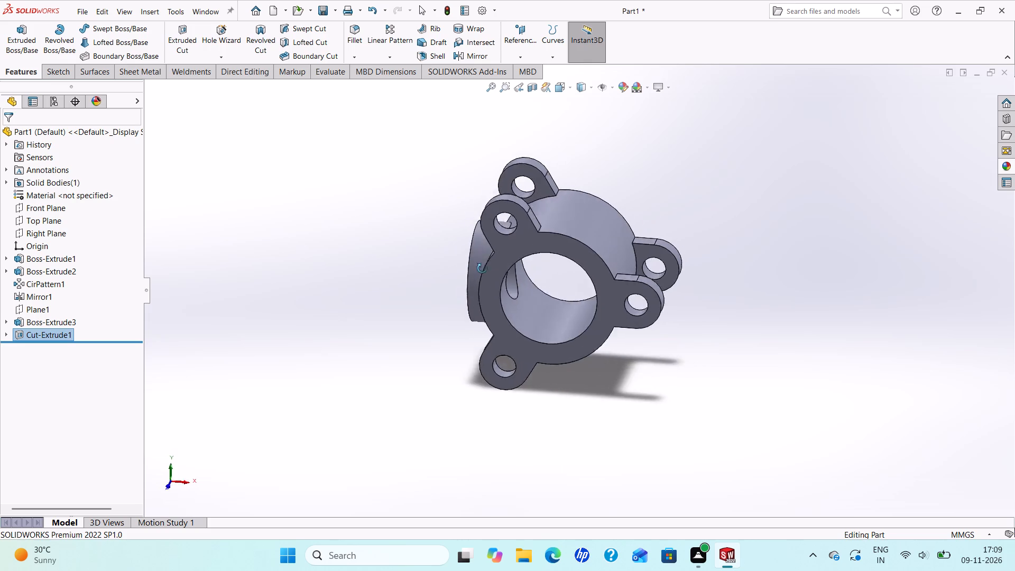
pyautogui.moveTo(482, 269); pyautogui.dragTo(593, 334, button='middle')
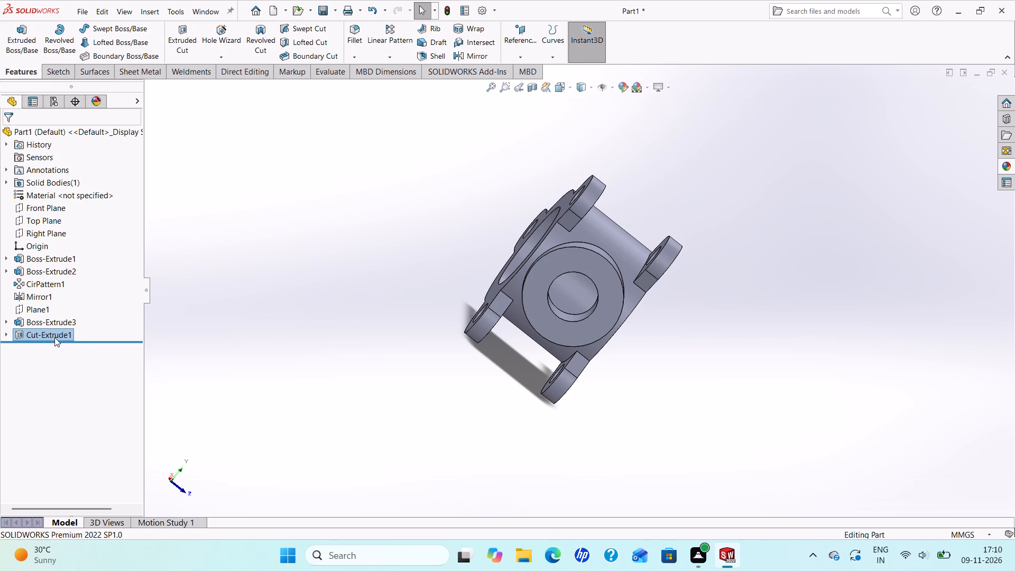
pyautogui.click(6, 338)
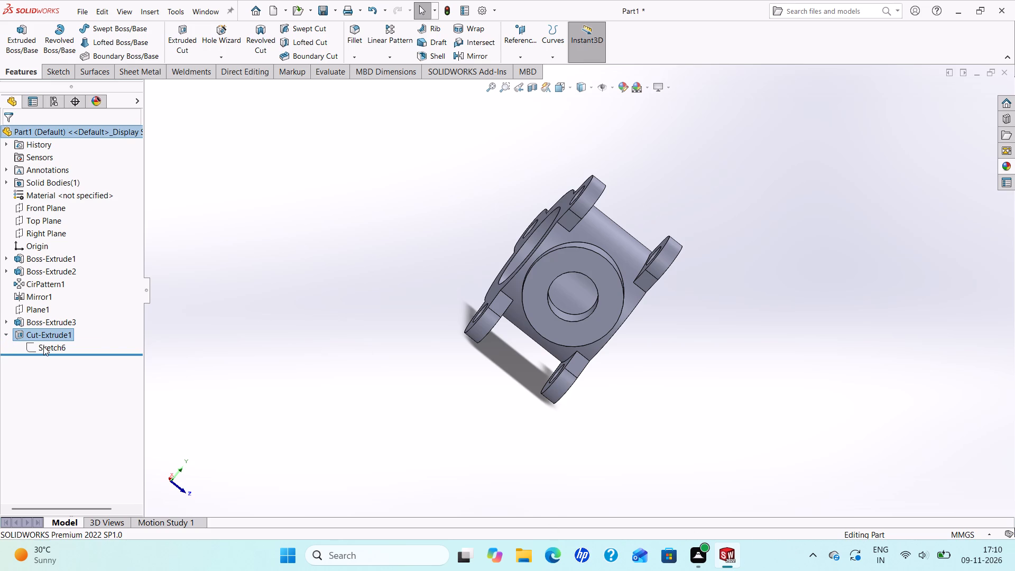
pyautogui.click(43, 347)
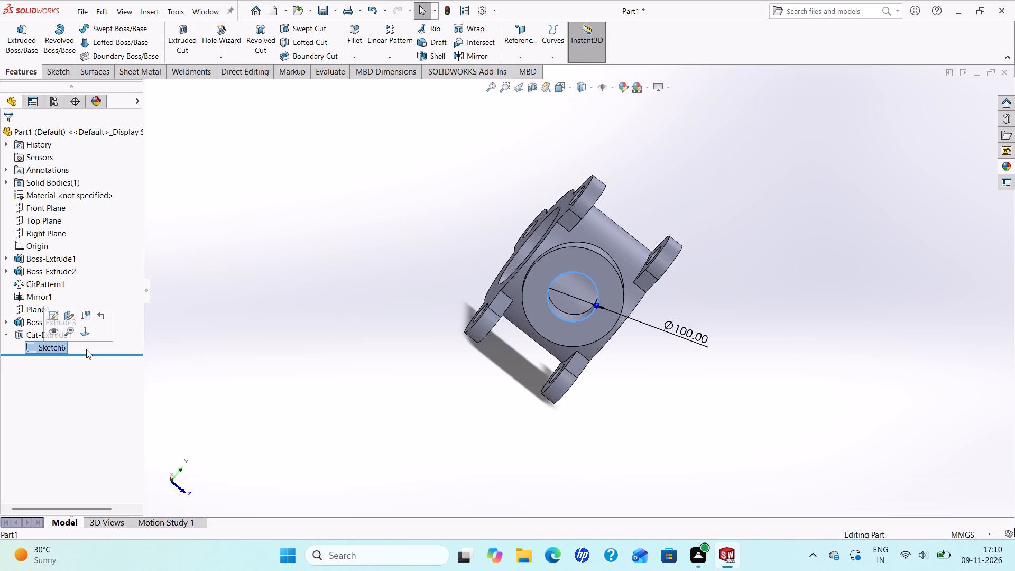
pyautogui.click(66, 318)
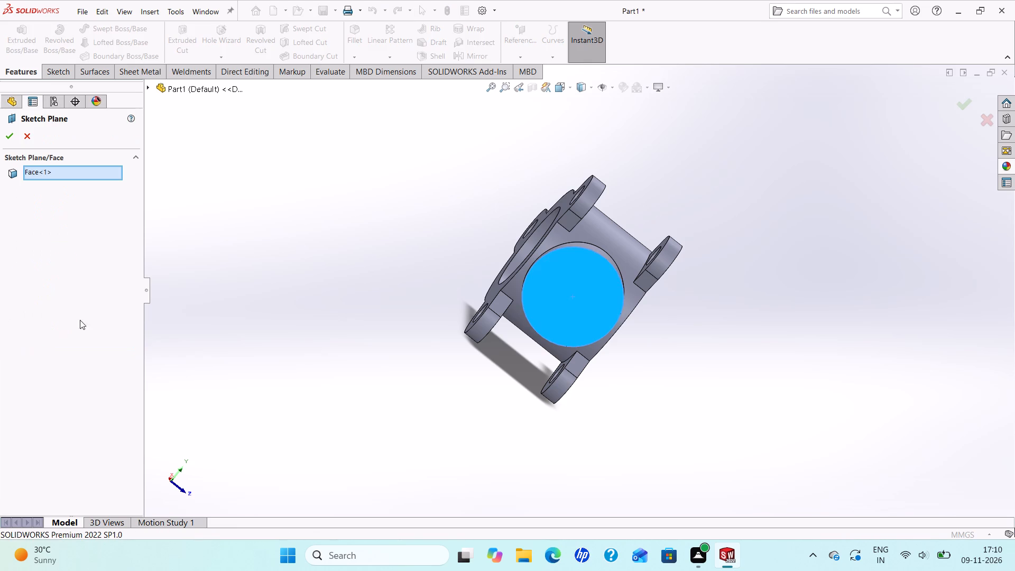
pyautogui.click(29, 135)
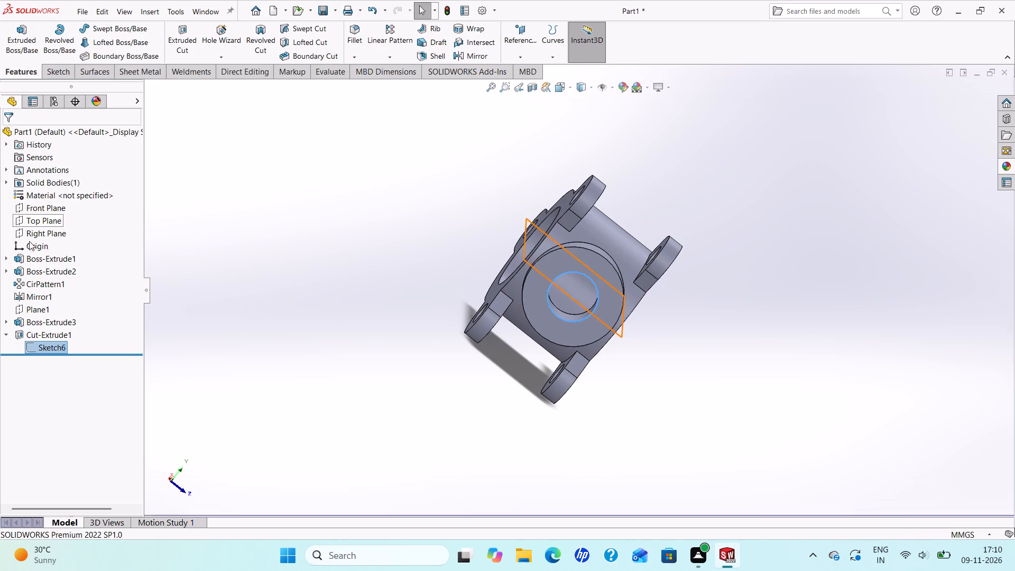
# Open Sketch6, the circle sketch of the side boss's cut, for editing.
pyautogui.rightClick(36, 351)
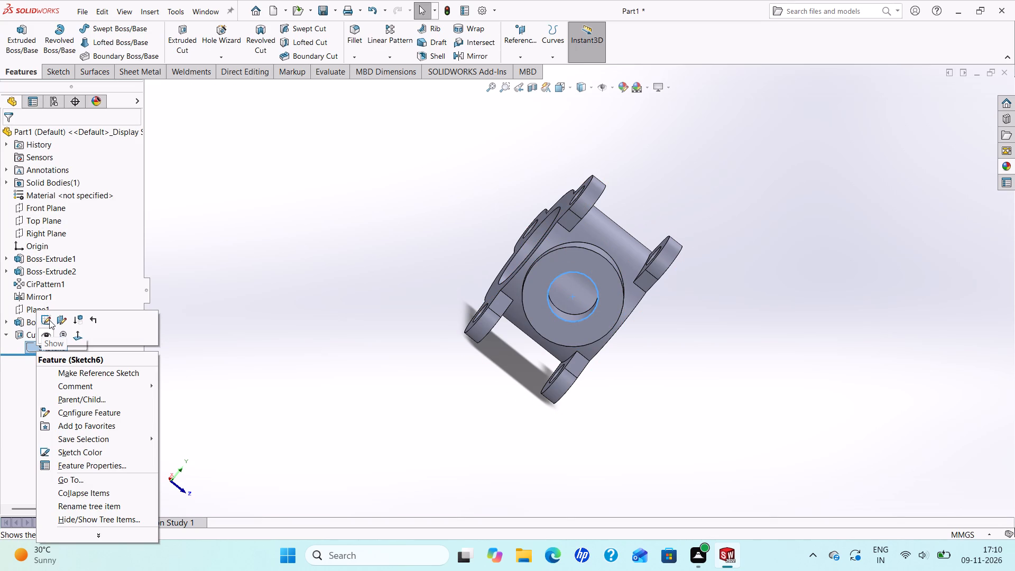
pyautogui.click(49, 320)
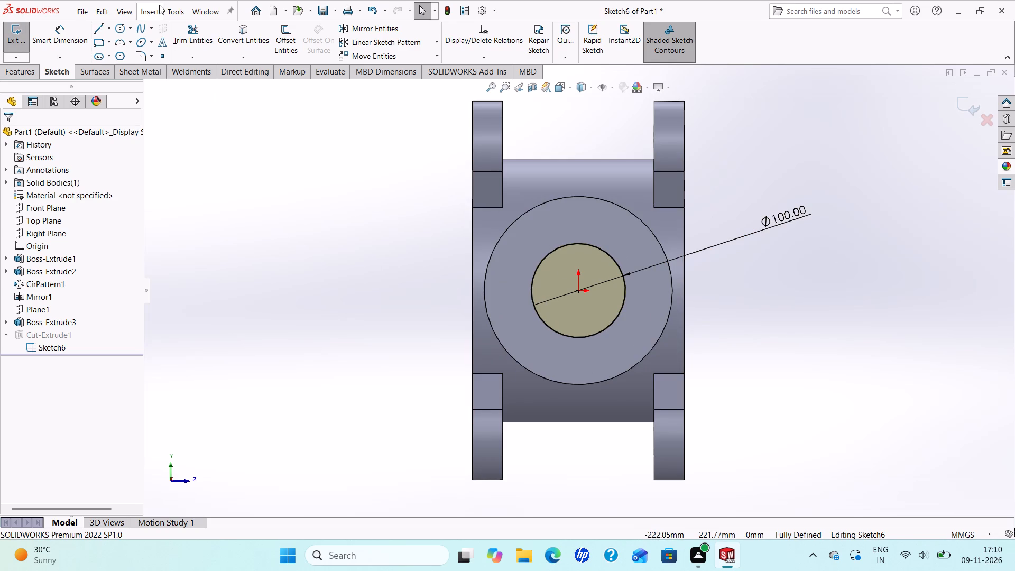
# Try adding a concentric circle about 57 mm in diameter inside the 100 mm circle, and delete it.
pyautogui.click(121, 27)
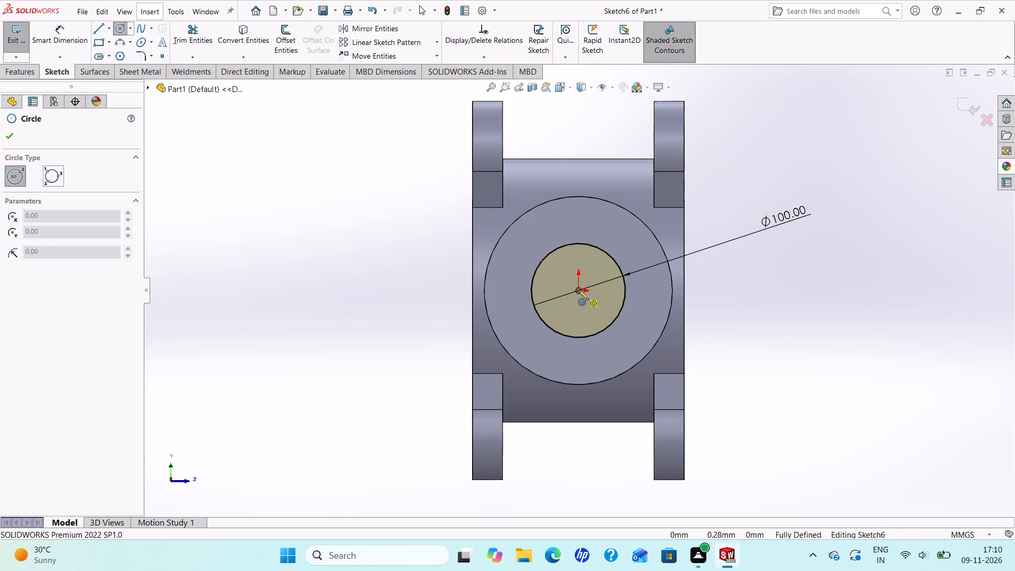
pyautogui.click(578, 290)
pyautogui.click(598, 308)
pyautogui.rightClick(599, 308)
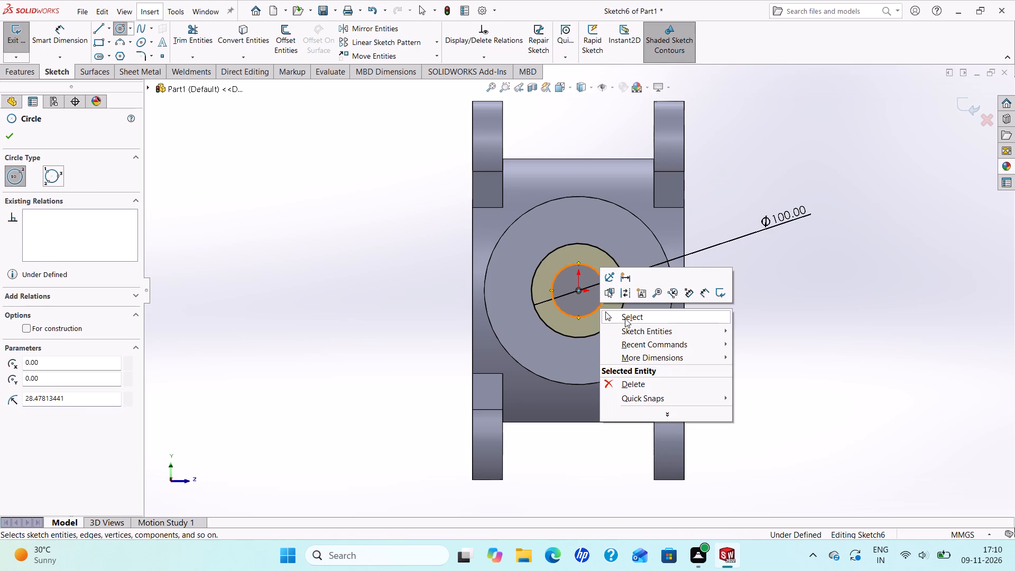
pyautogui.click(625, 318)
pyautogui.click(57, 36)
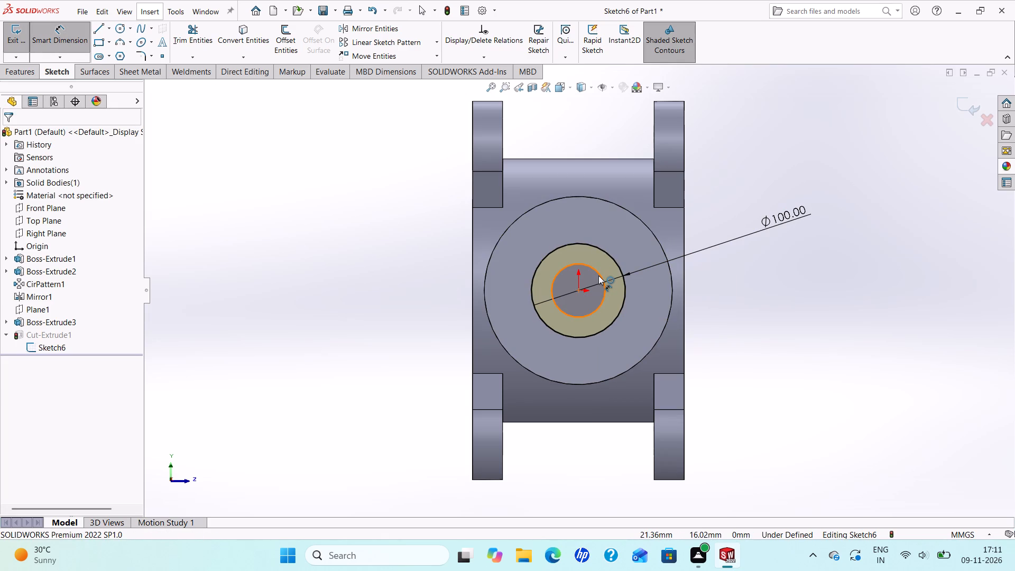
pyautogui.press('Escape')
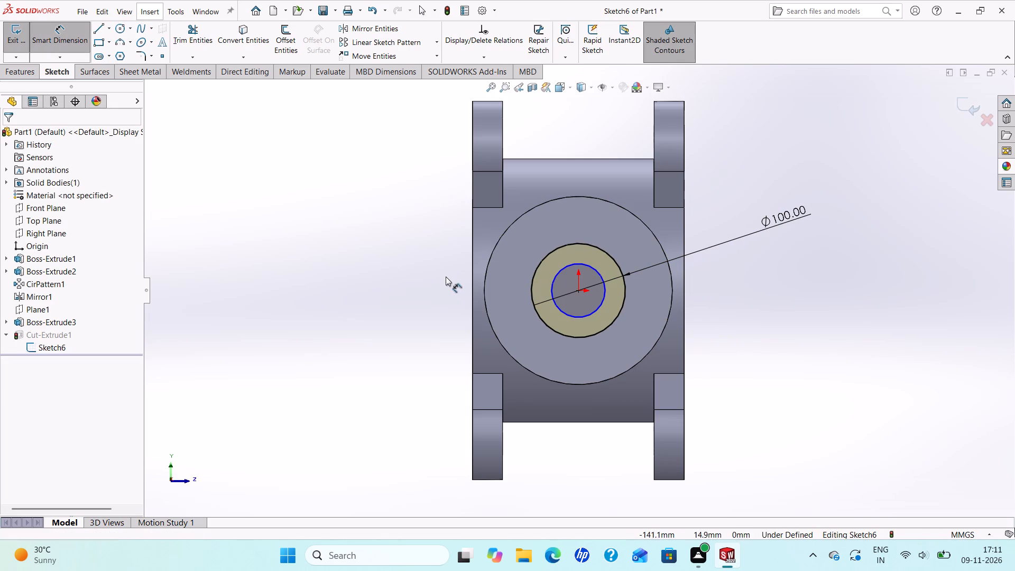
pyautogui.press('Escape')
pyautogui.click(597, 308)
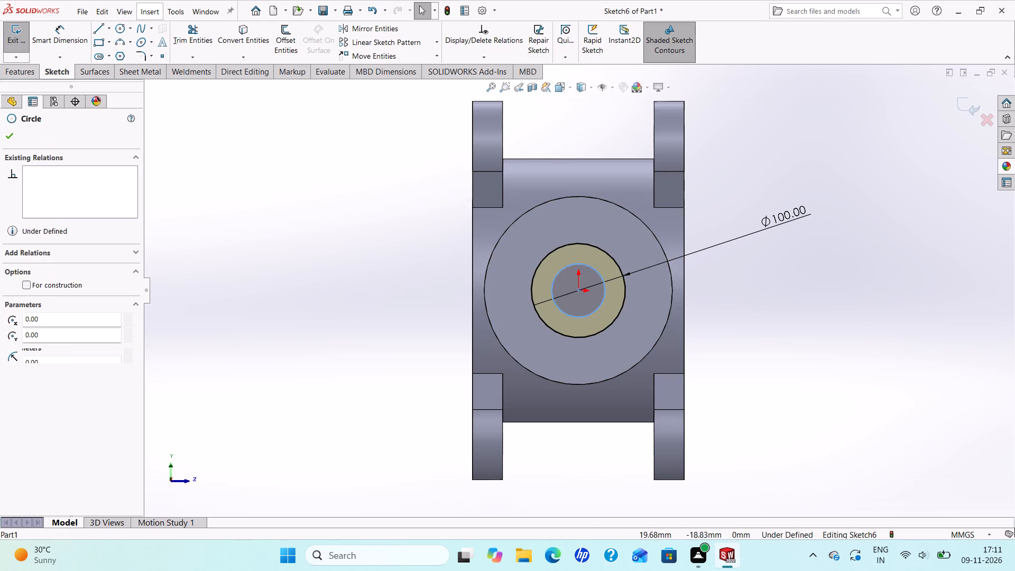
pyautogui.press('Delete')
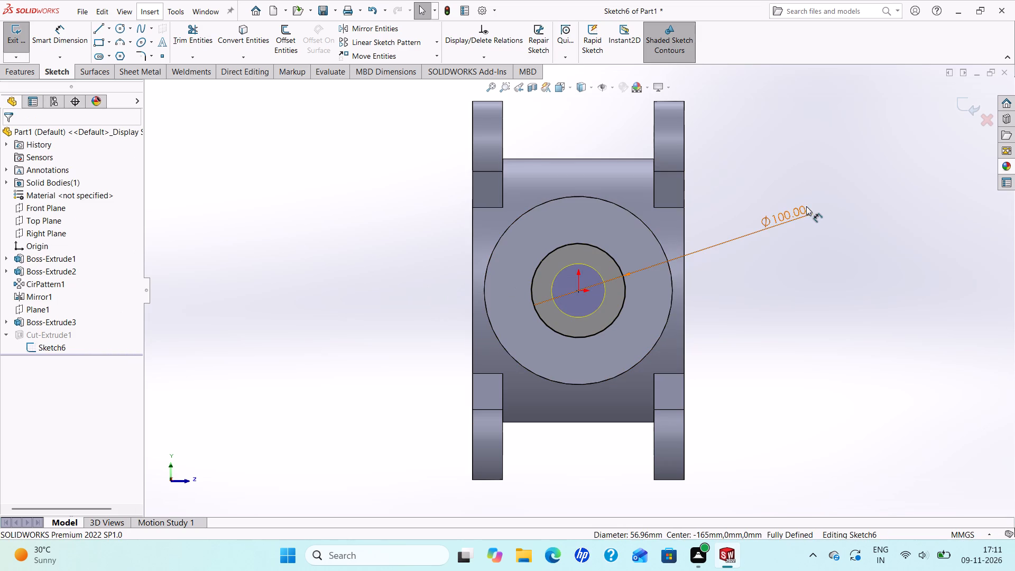
# Set the diameter of the side boss's cut circle to 56 mm and exit the sketch.
pyautogui.click(777, 220)
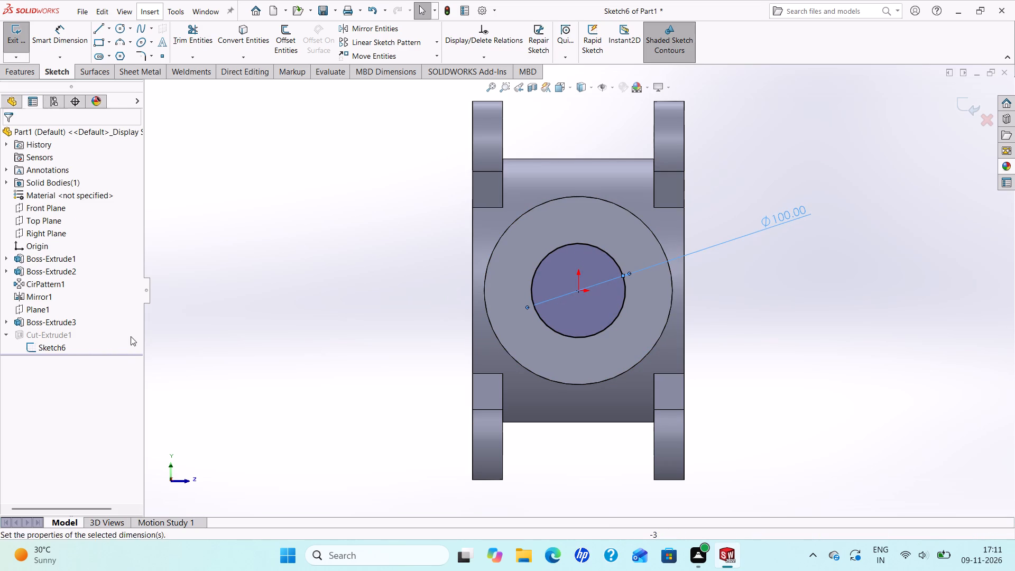
pyautogui.moveTo(79, 323); pyautogui.dragTo(6, 318)
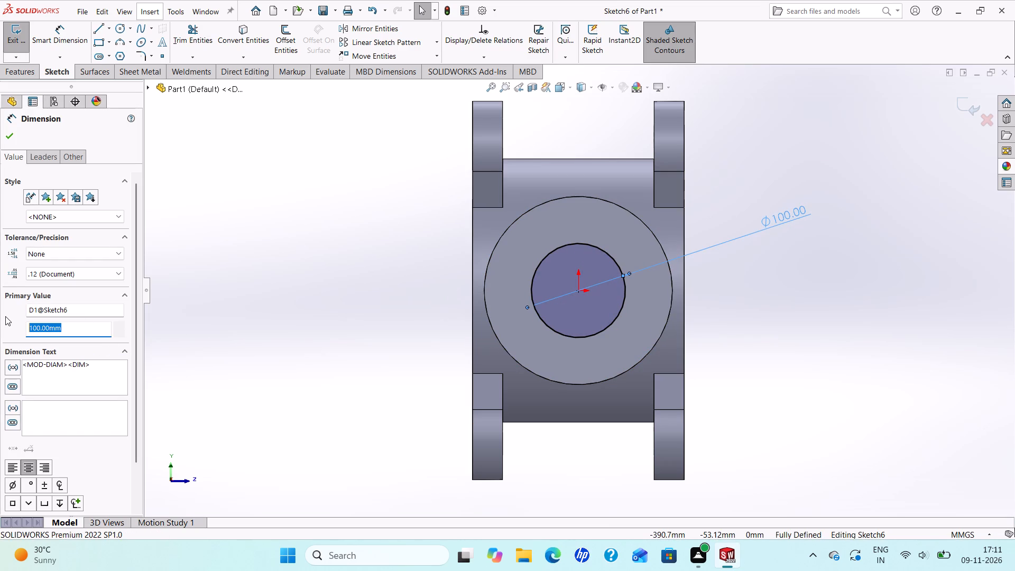
pyautogui.write('56')
pyautogui.press('Return')
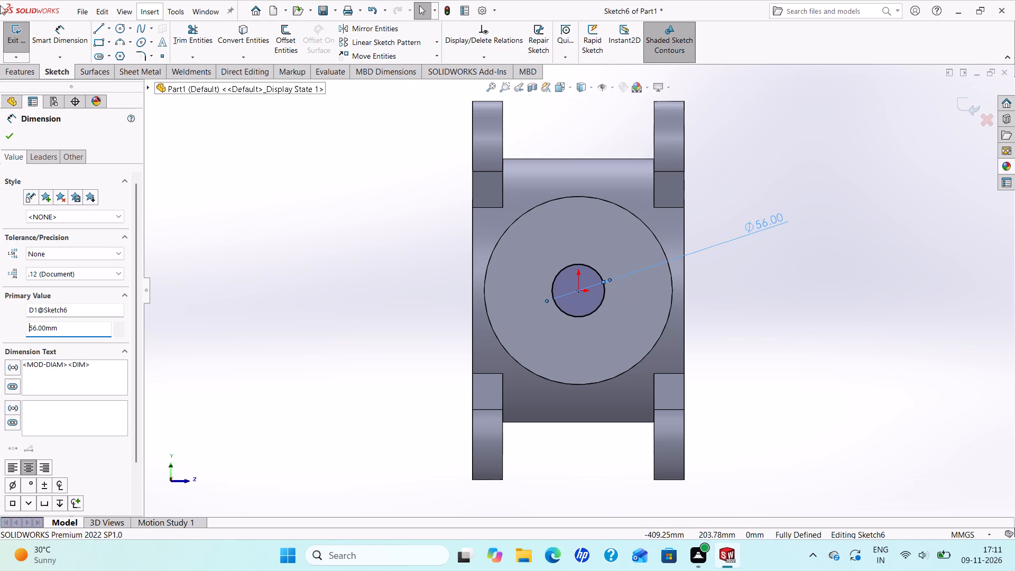
pyautogui.click(6, 138)
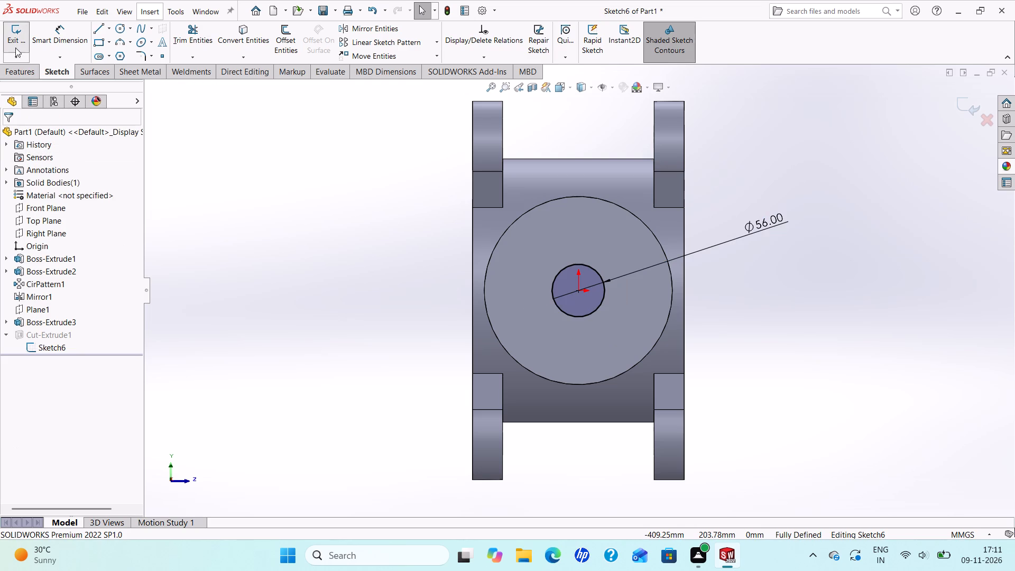
pyautogui.click(11, 40)
pyautogui.moveTo(321, 296); pyautogui.dragTo(319, 300, button='middle')
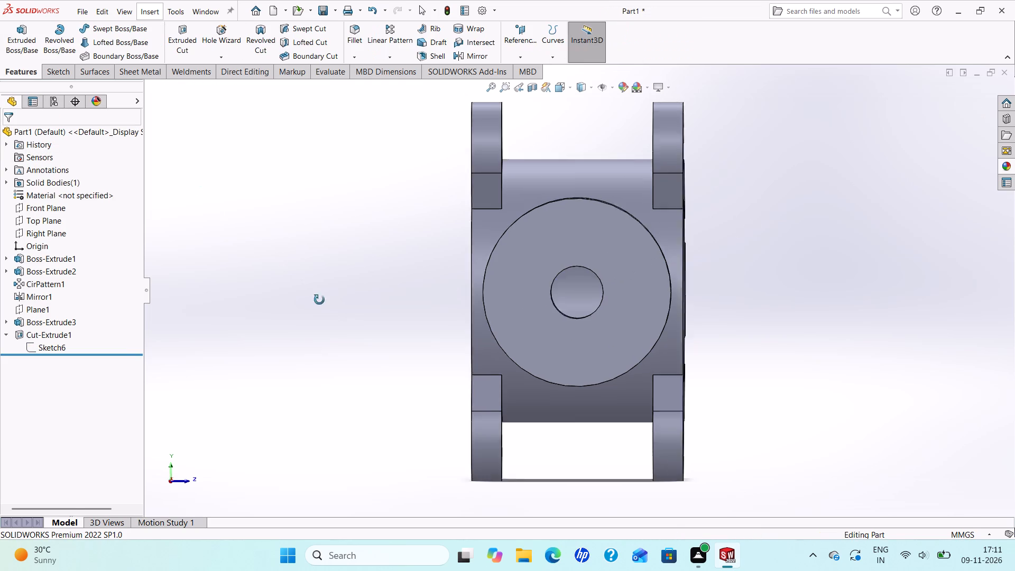
pyautogui.moveTo(319, 300); pyautogui.dragTo(283, 292, button='middle')
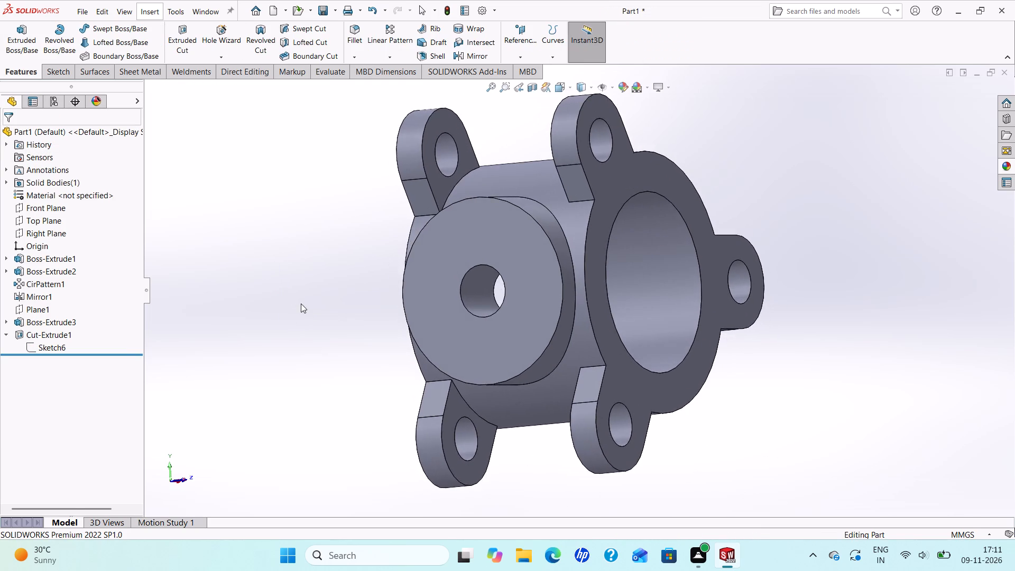
# Sketch a circle centred on the origin on the side boss's outer face and dimension its diameter to 100 mm.
pyautogui.scroll(2, 302, 305)
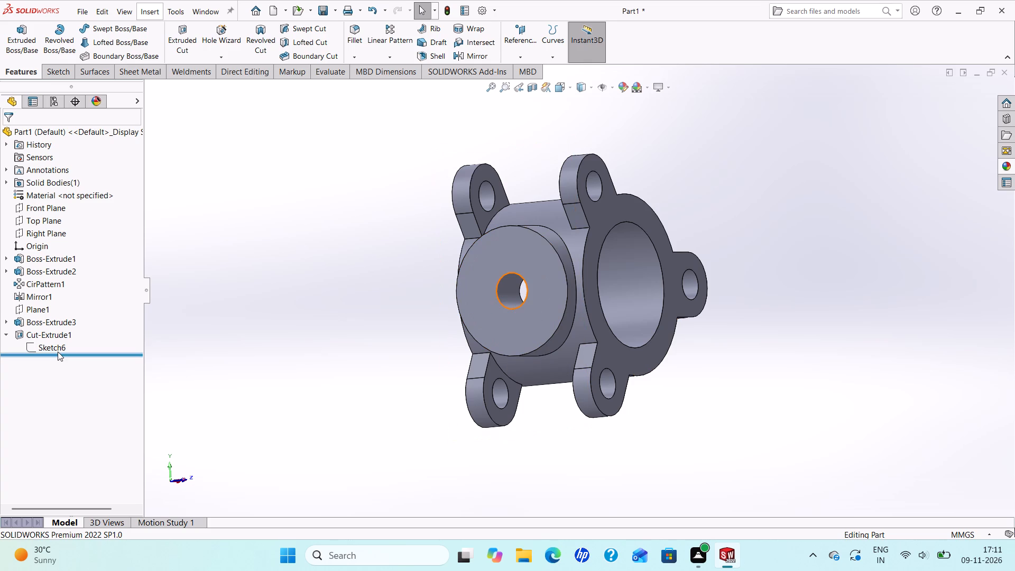
pyautogui.click(484, 325)
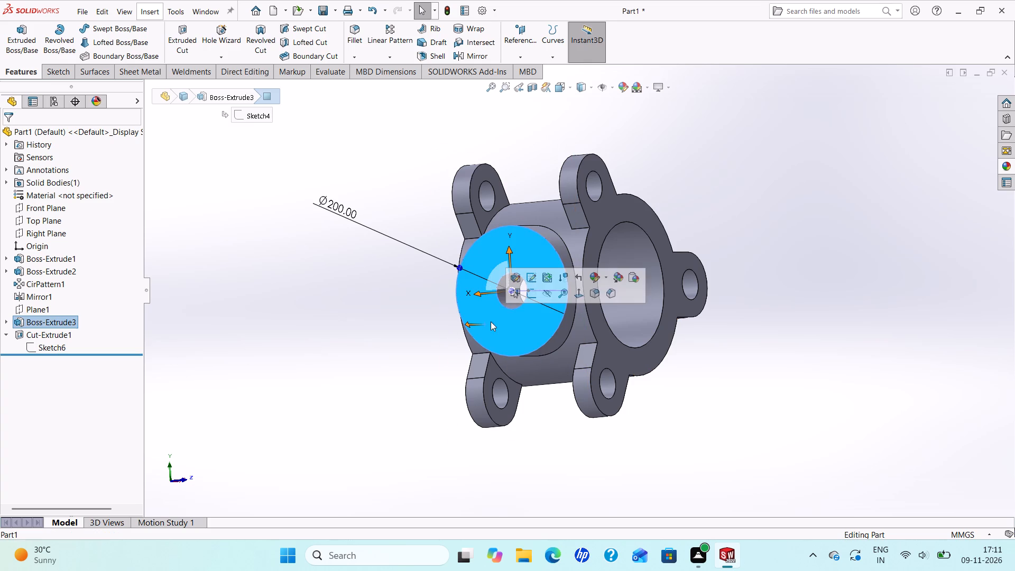
pyautogui.click(527, 293)
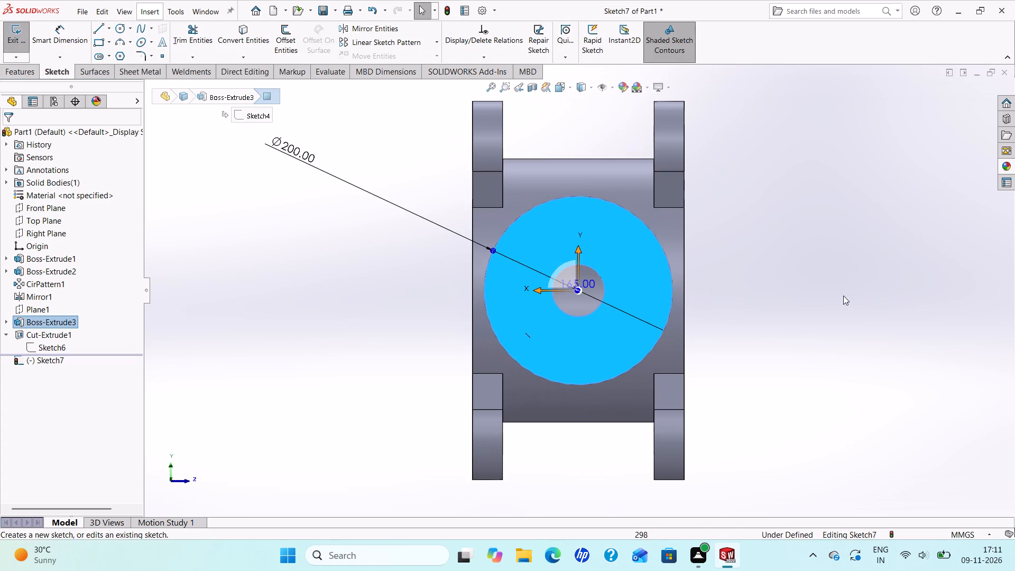
pyautogui.click(118, 27)
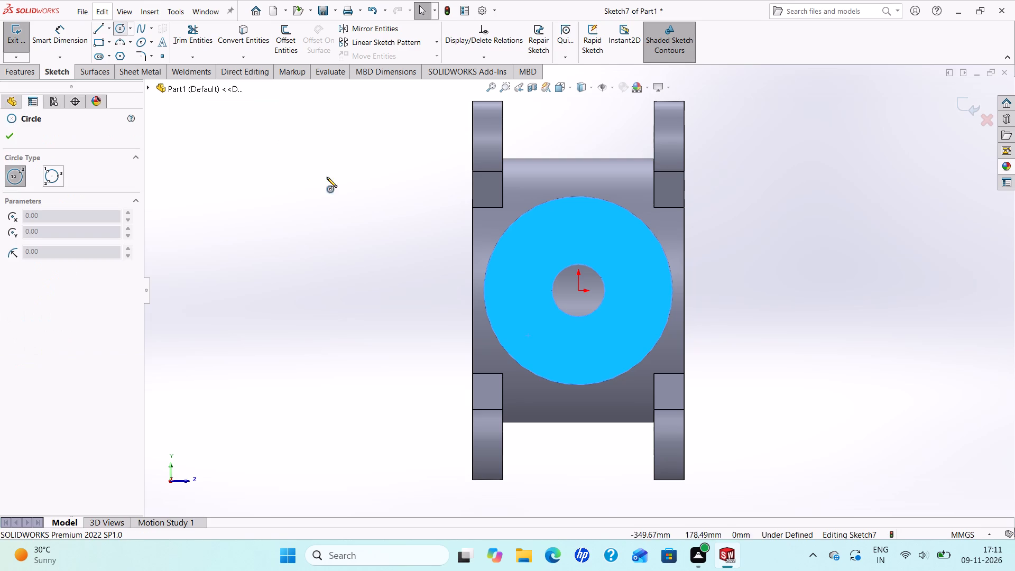
pyautogui.click(577, 288)
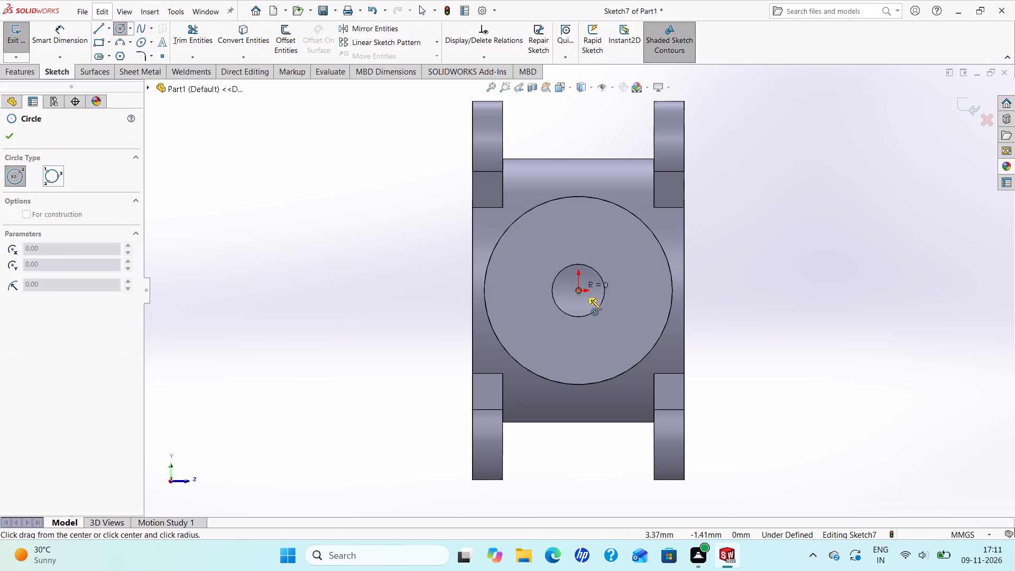
pyautogui.click(619, 324)
pyautogui.rightClick(619, 324)
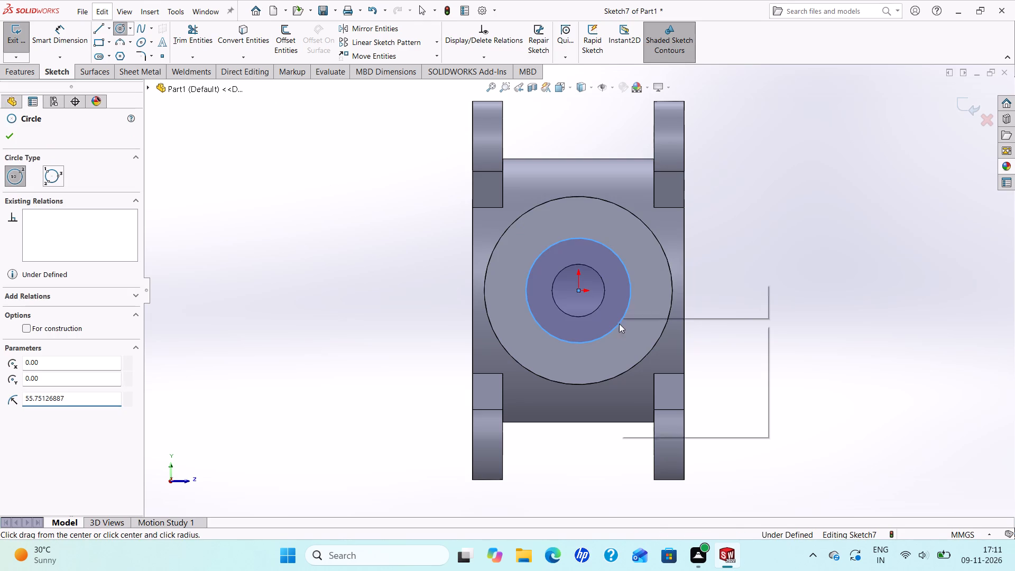
pyautogui.click(655, 333)
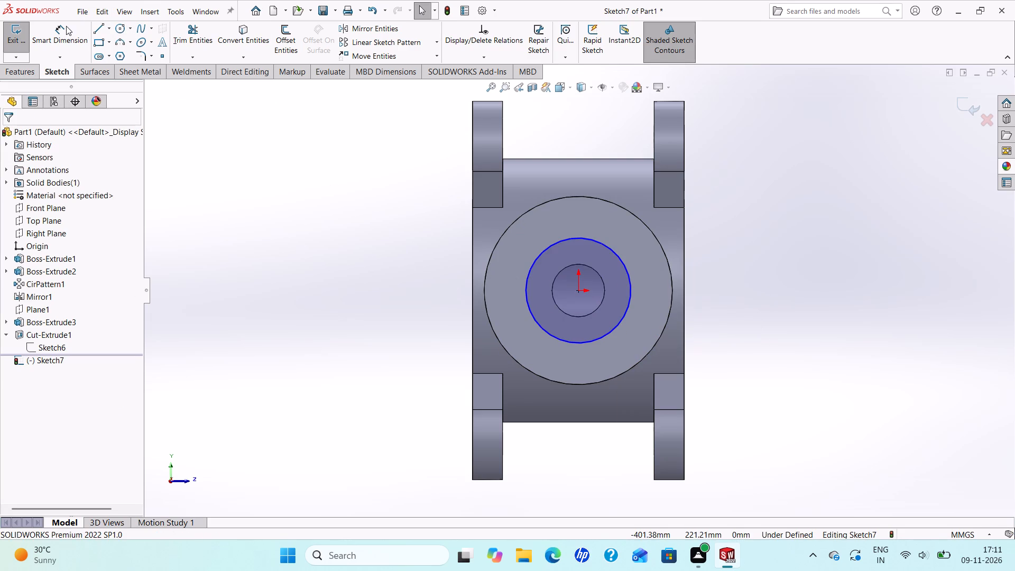
pyautogui.click(66, 26)
pyautogui.click(626, 270)
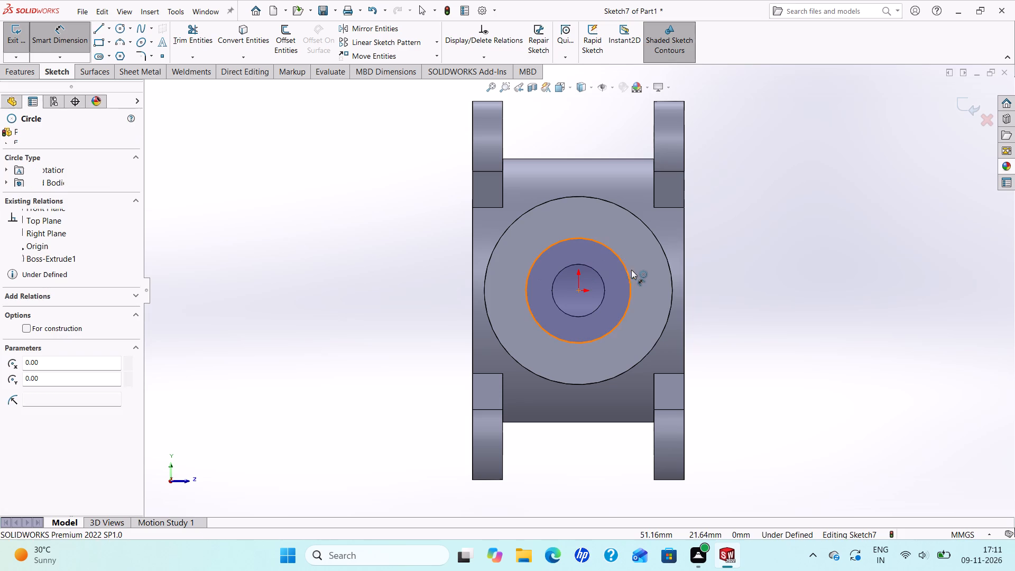
pyautogui.click(754, 232)
pyautogui.write('100')
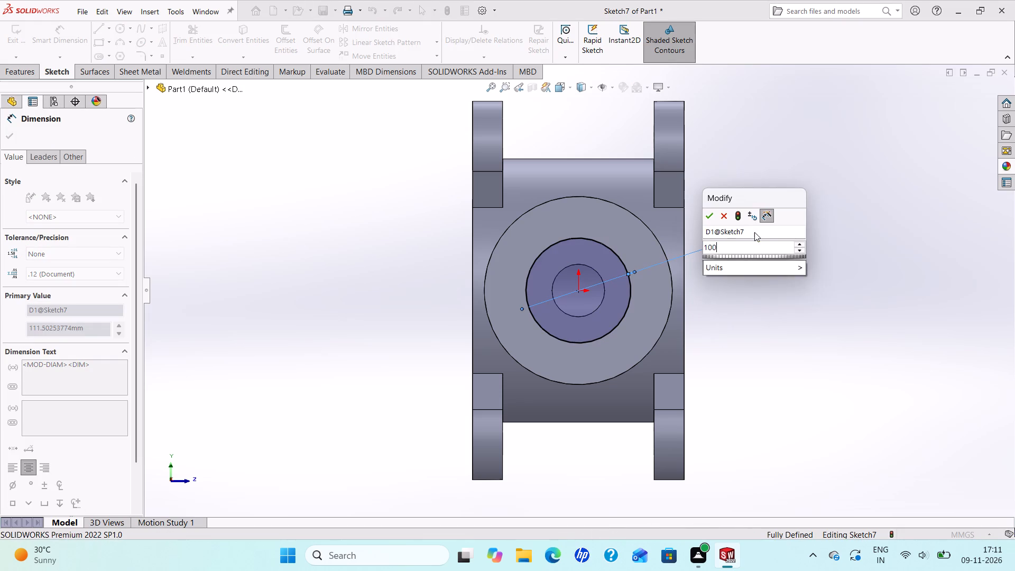
pyautogui.press('Return')
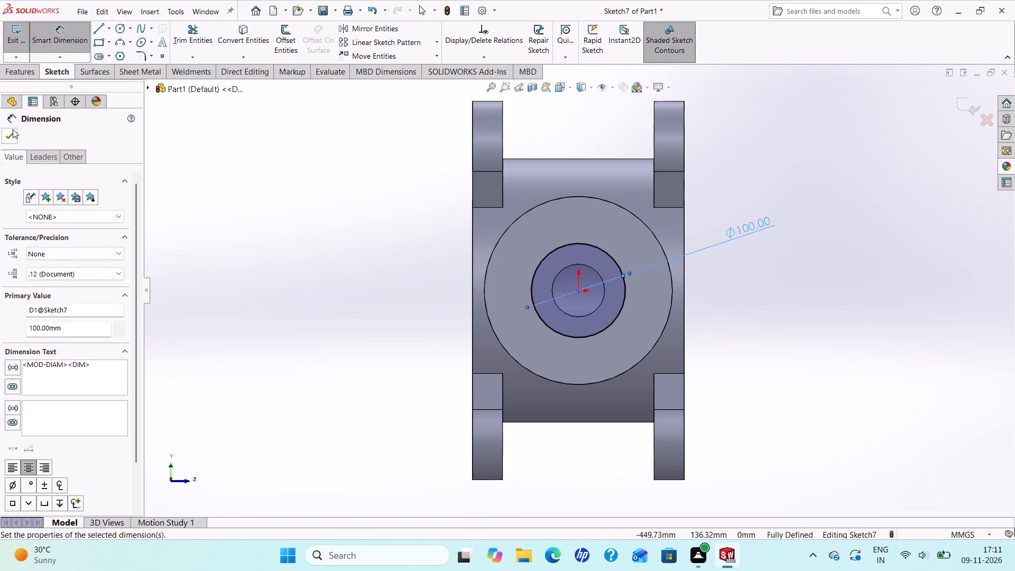
pyautogui.click(12, 129)
# Cut the 100 mm circle into the side boss with a blind Extruded Cut 25 mm deep.
pyautogui.click(11, 77)
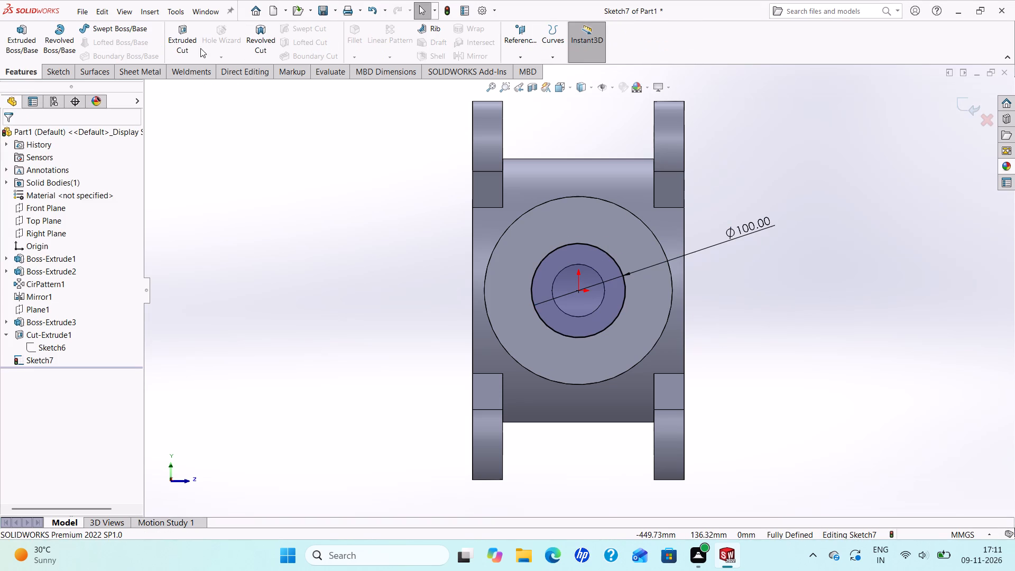
pyautogui.click(187, 34)
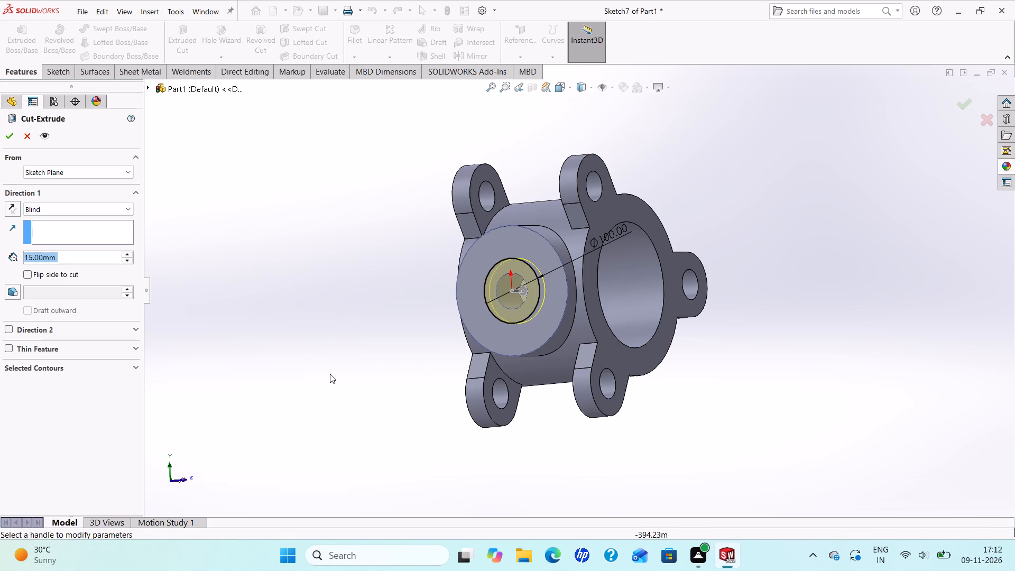
pyautogui.write('25')
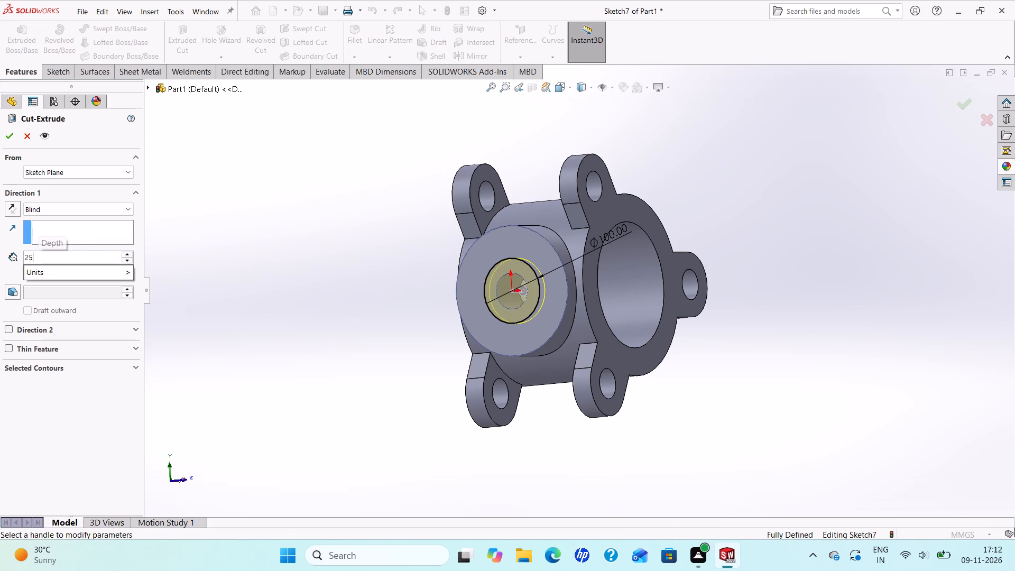
pyautogui.press('Return')
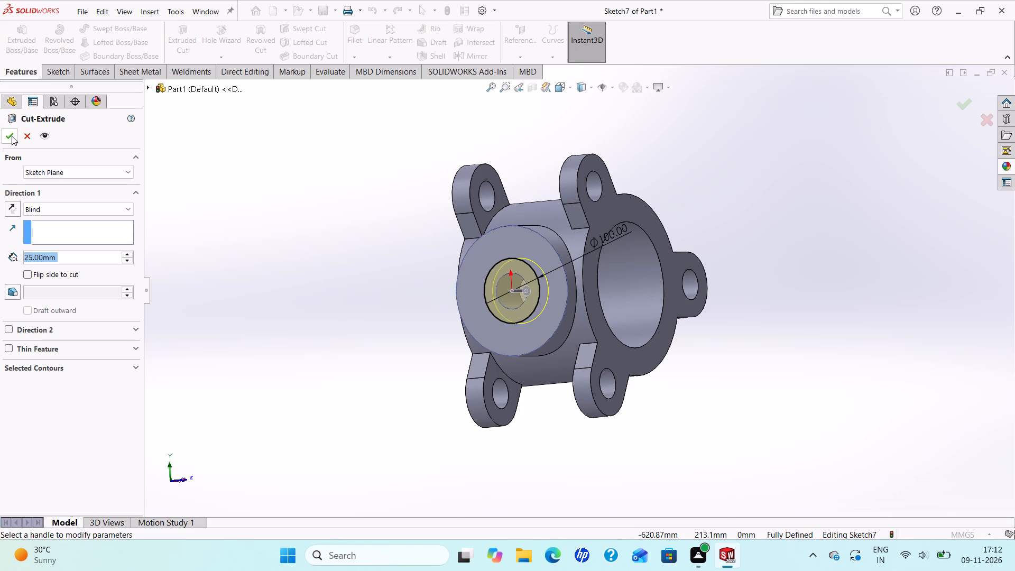
pyautogui.click(10, 139)
# Examine the side boss's recess, its through bore and the inside of the ring from several angles.
pyautogui.moveTo(269, 364); pyautogui.dragTo(297, 347, button='middle')
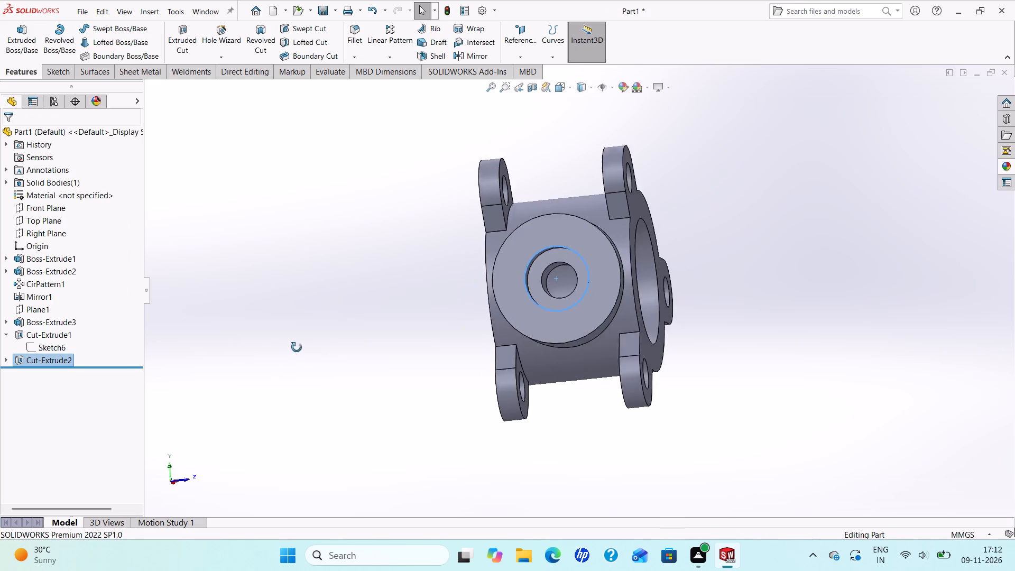
pyautogui.moveTo(297, 347); pyautogui.dragTo(289, 386, button='middle')
pyautogui.press('Escape')
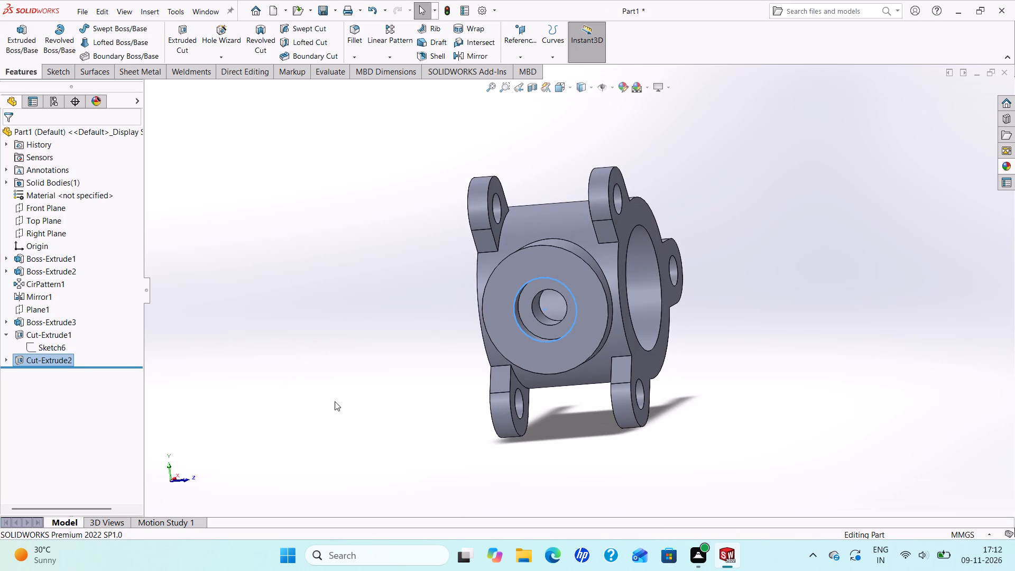
pyautogui.scroll(-1, 460, 373)
pyautogui.moveTo(549, 351); pyautogui.dragTo(607, 244, button='middle')
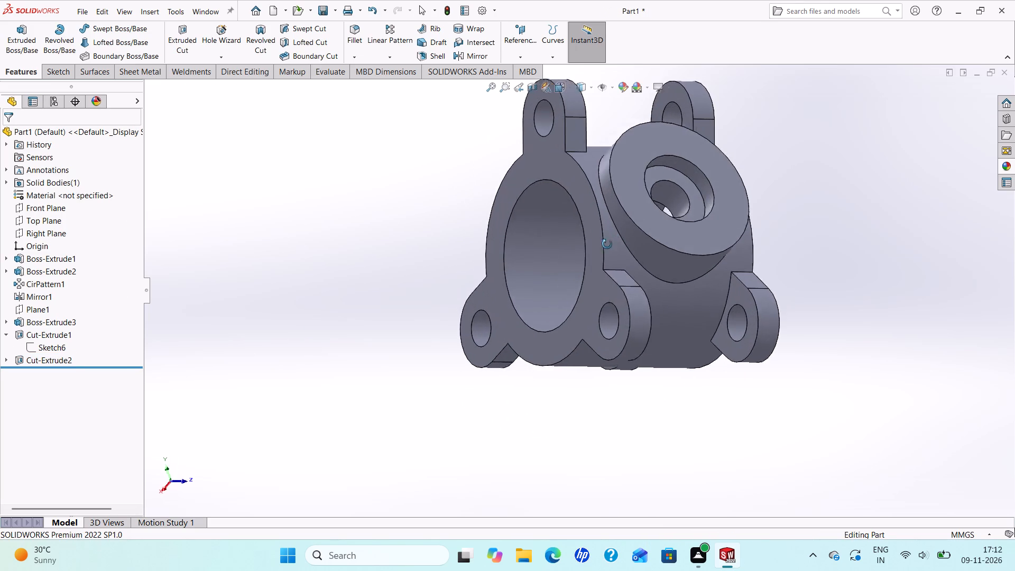
pyautogui.moveTo(607, 244); pyautogui.dragTo(430, 369, button='middle')
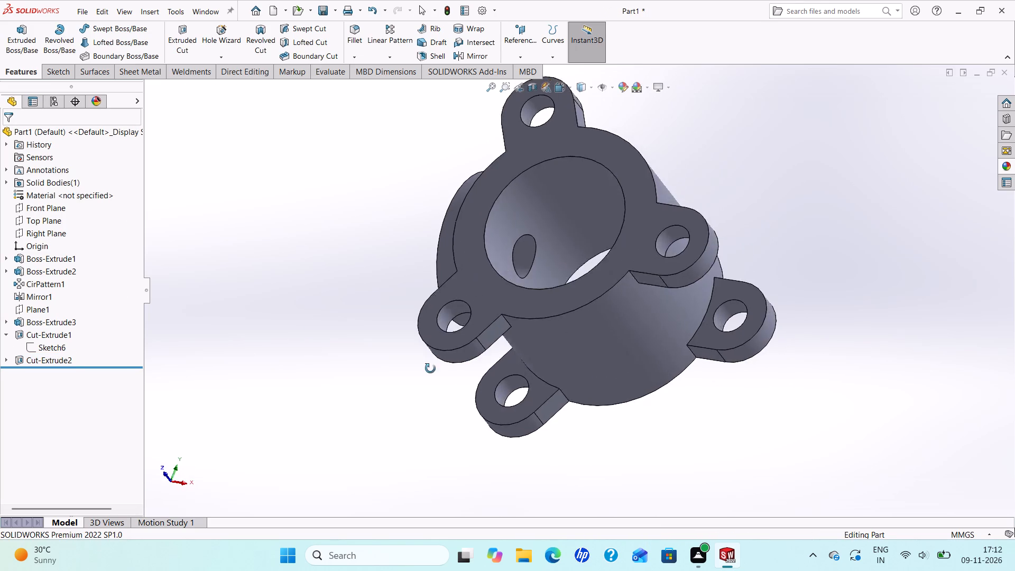
pyautogui.moveTo(430, 369); pyautogui.dragTo(453, 437, button='middle')
pyautogui.scroll(-1, 451, 422)
pyautogui.scroll(1, 577, 183)
pyautogui.moveTo(538, 141); pyautogui.dragTo(607, 267, button='middle')
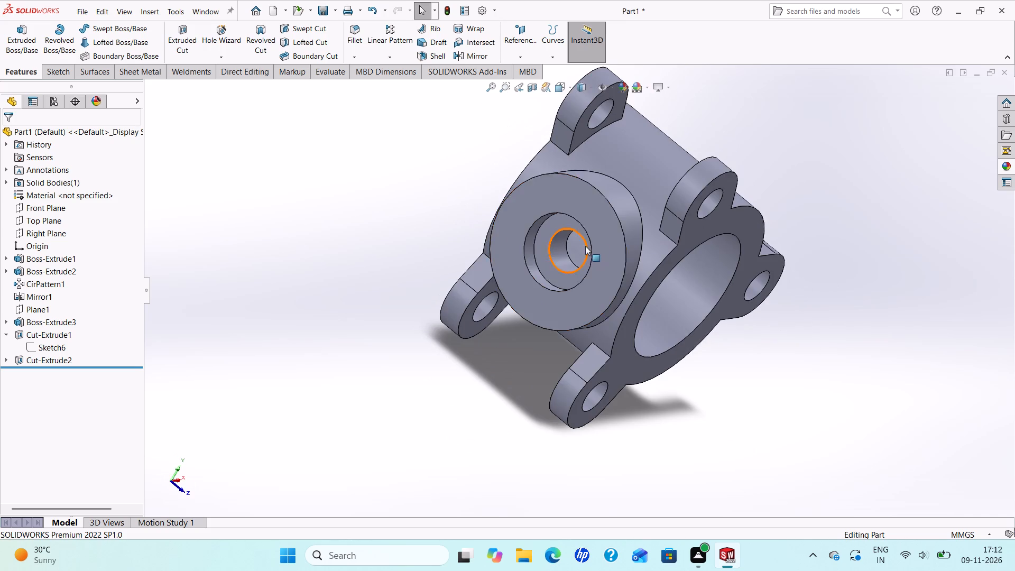
pyautogui.moveTo(616, 201); pyautogui.dragTo(587, 231, button='middle')
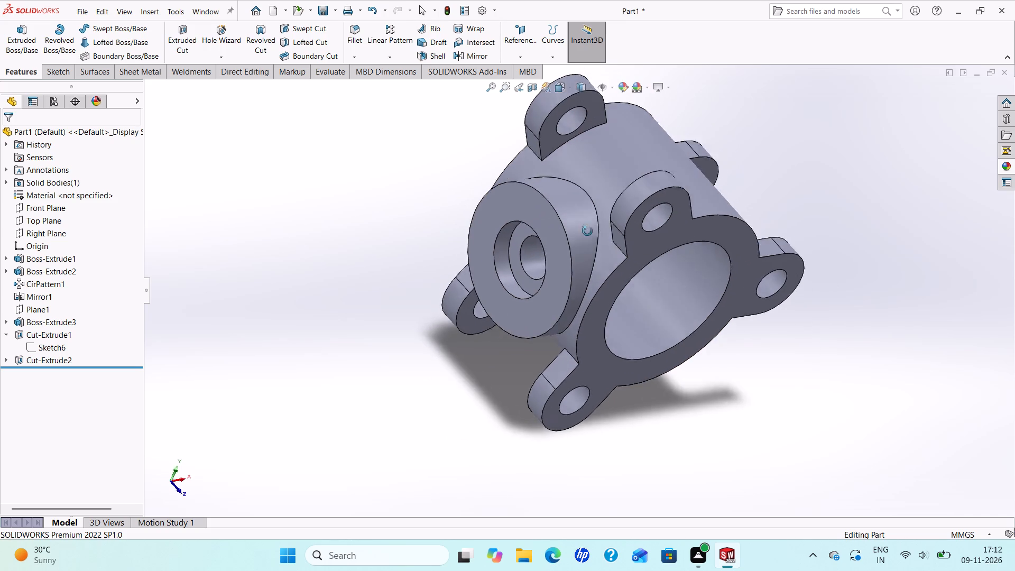
pyautogui.moveTo(587, 231); pyautogui.dragTo(583, 275, button='middle')
pyautogui.scroll(-1, 583, 261)
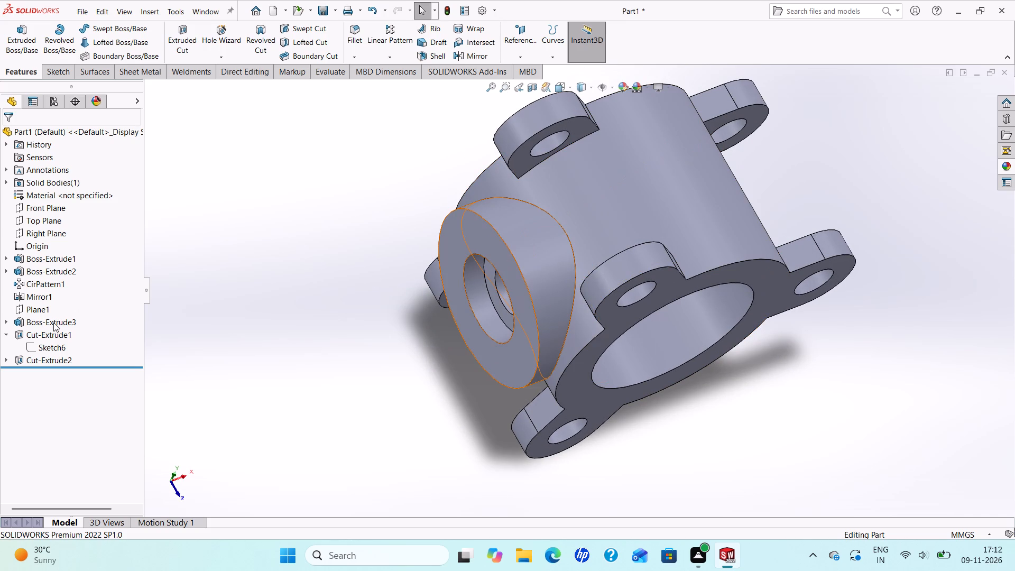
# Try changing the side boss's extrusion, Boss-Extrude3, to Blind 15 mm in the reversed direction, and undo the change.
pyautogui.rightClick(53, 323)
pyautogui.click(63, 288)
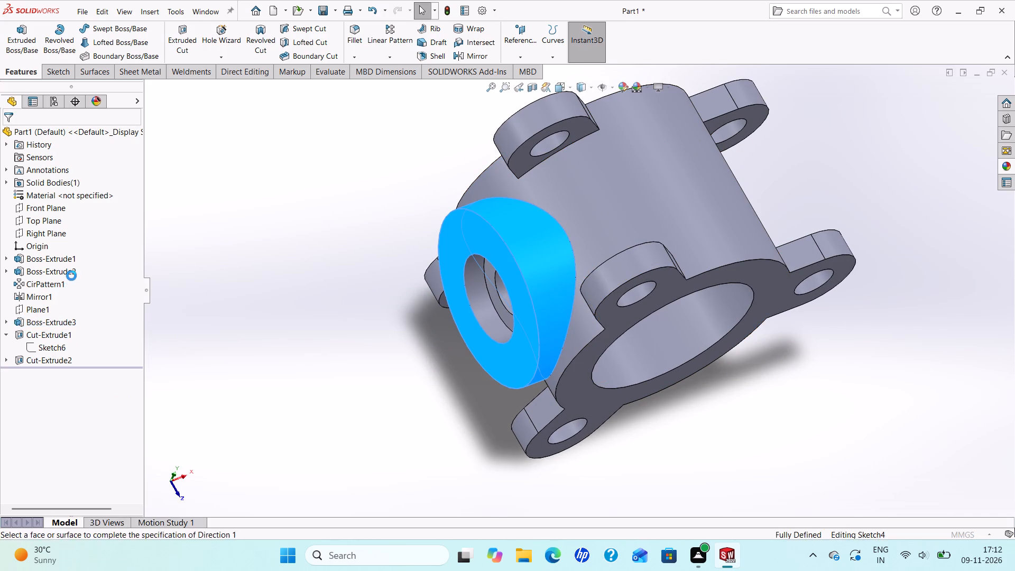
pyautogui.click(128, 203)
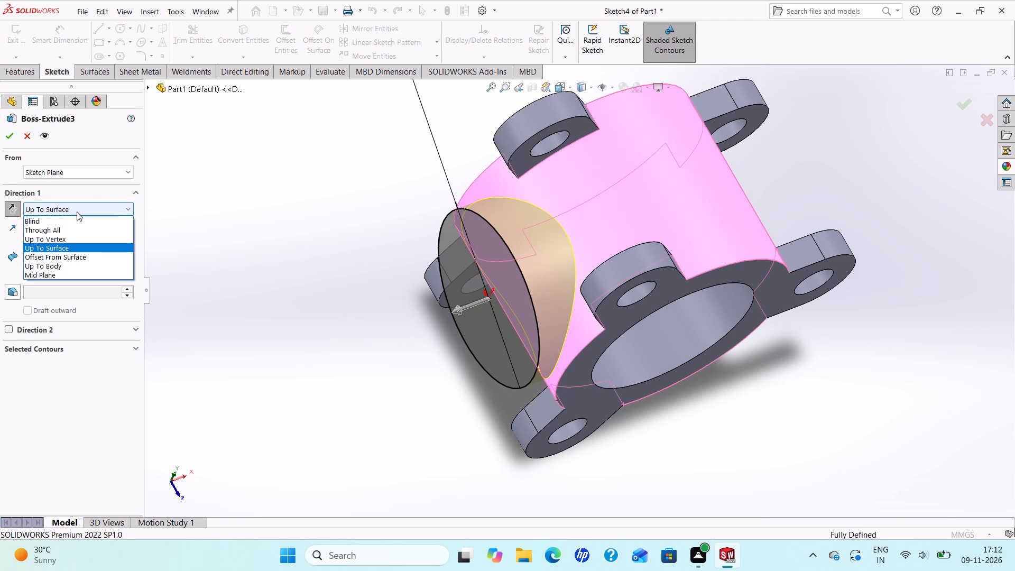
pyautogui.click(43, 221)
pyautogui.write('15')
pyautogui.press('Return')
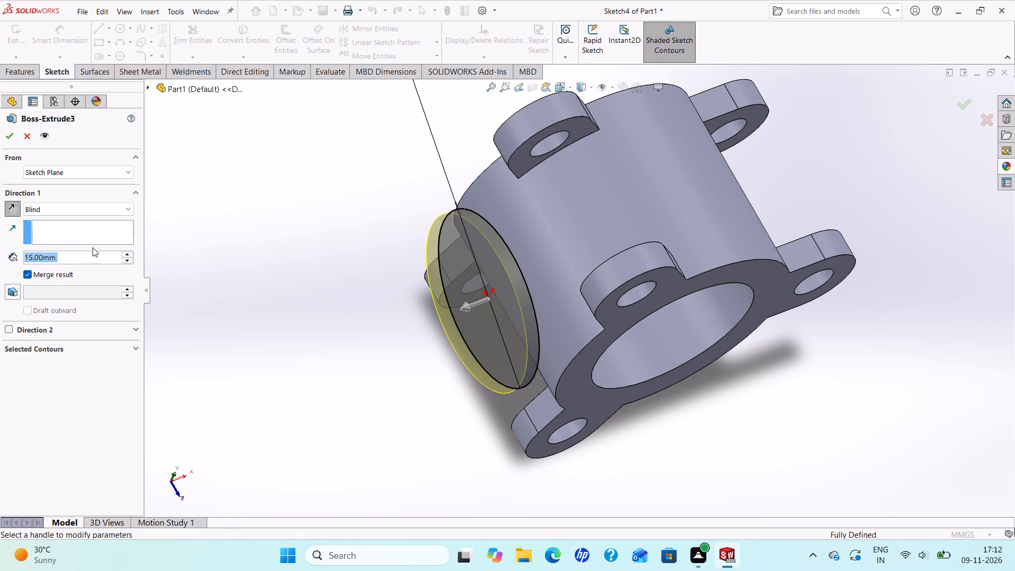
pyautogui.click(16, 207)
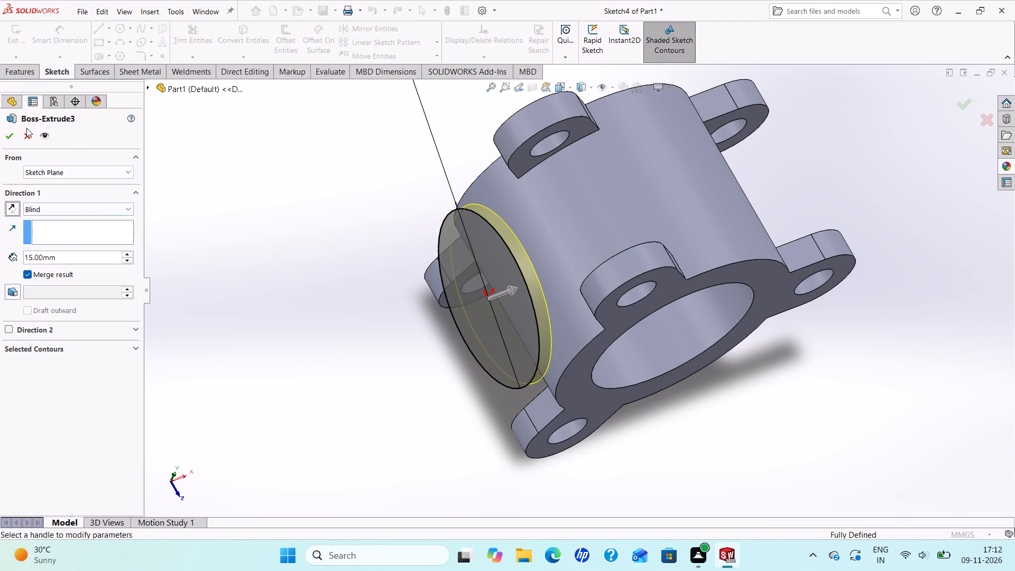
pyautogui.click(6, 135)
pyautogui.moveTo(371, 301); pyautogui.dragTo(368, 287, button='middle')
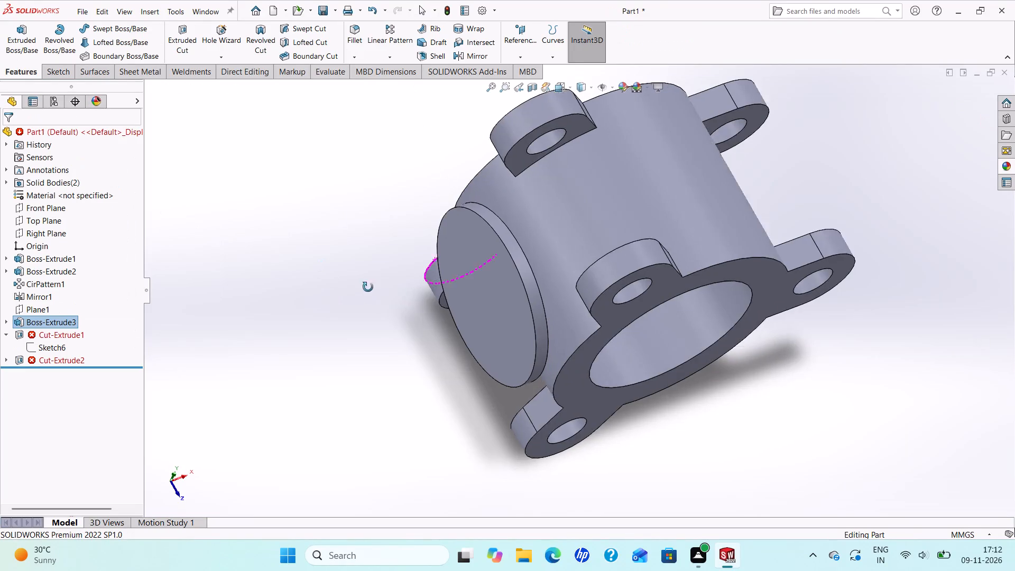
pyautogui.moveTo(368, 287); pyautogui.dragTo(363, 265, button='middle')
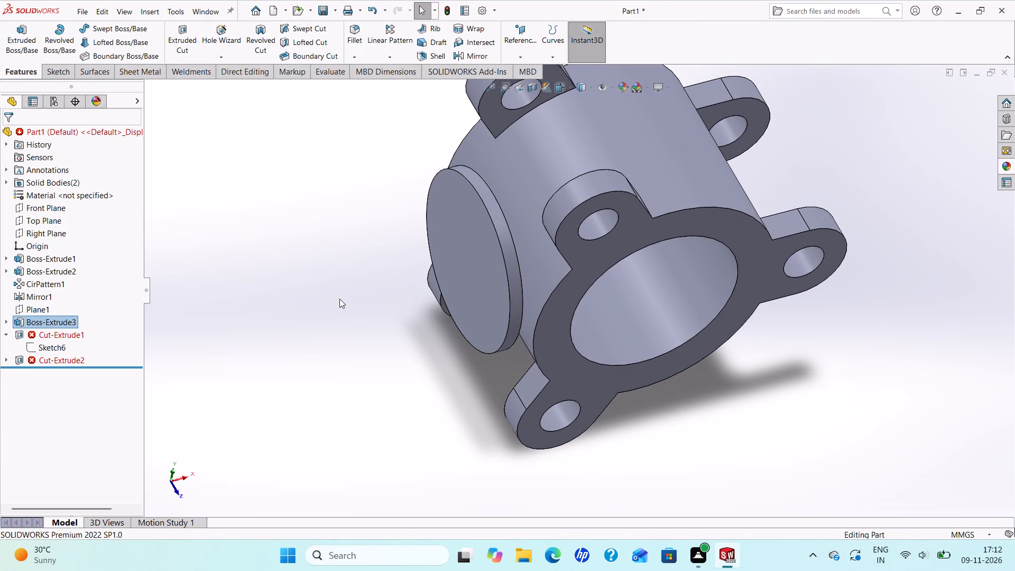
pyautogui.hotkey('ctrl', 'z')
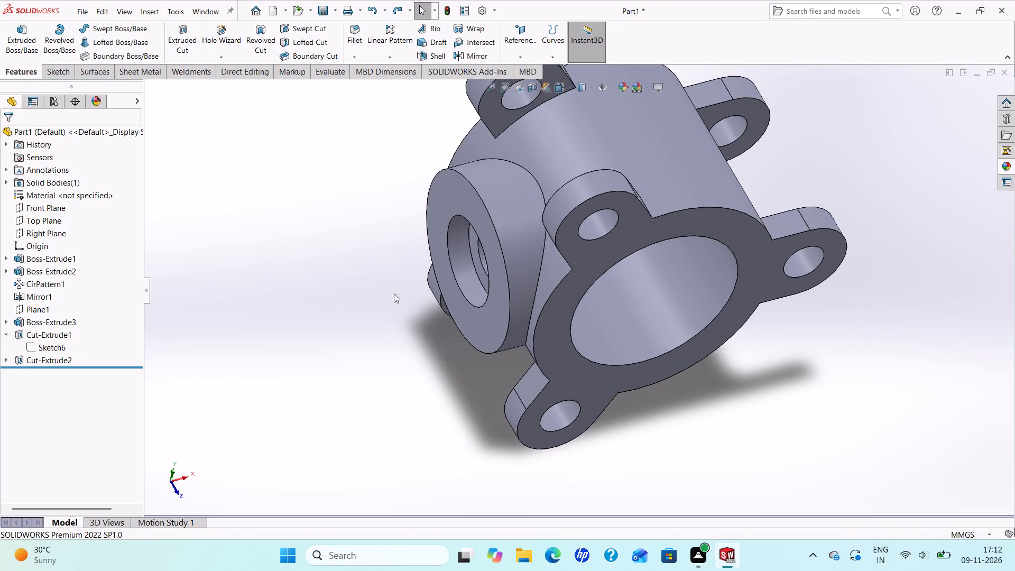
# Examine the ring's interior, the bore opening in its wall and the lugs from several angles.
pyautogui.moveTo(475, 298); pyautogui.dragTo(430, 198, button='middle')
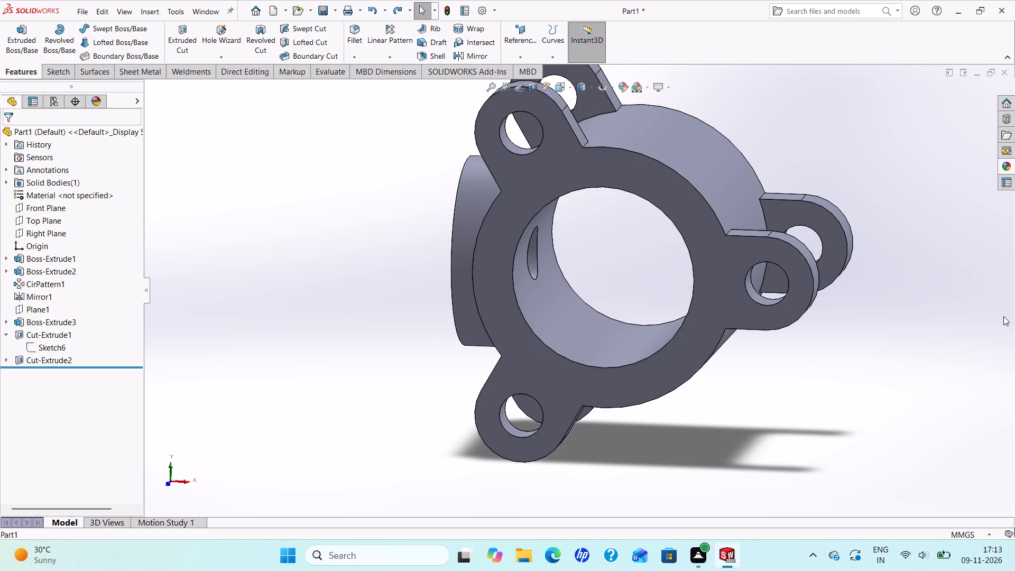
pyautogui.moveTo(660, 314); pyautogui.dragTo(602, 285, button='middle')
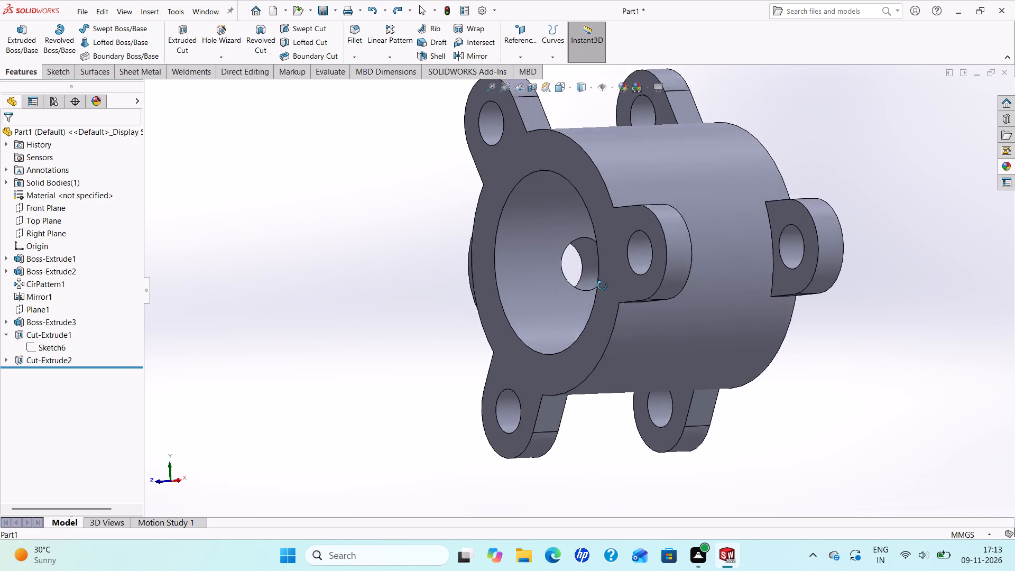
pyautogui.moveTo(602, 285); pyautogui.dragTo(615, 366, button='middle')
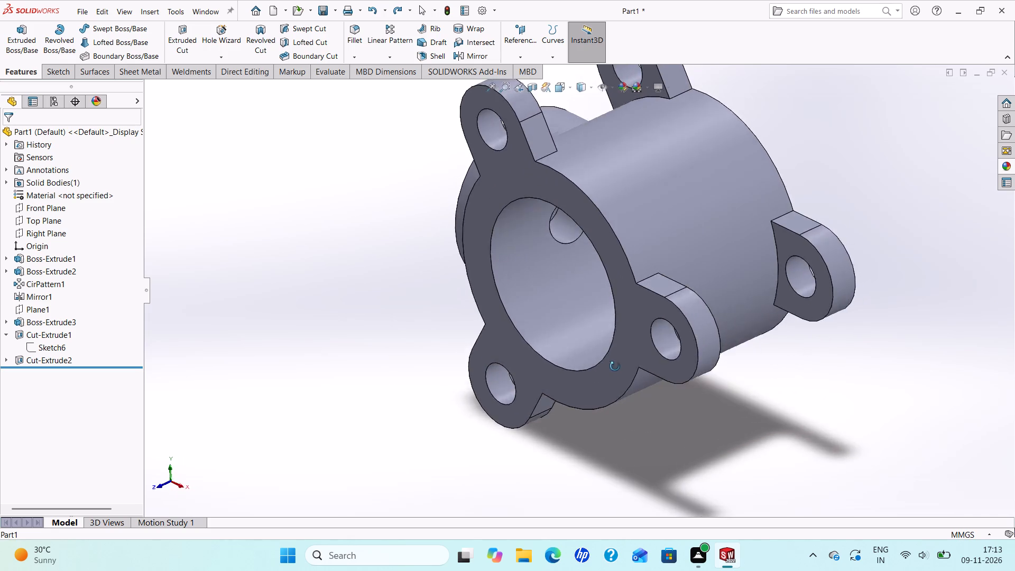
pyautogui.moveTo(615, 366); pyautogui.dragTo(601, 423, button='middle')
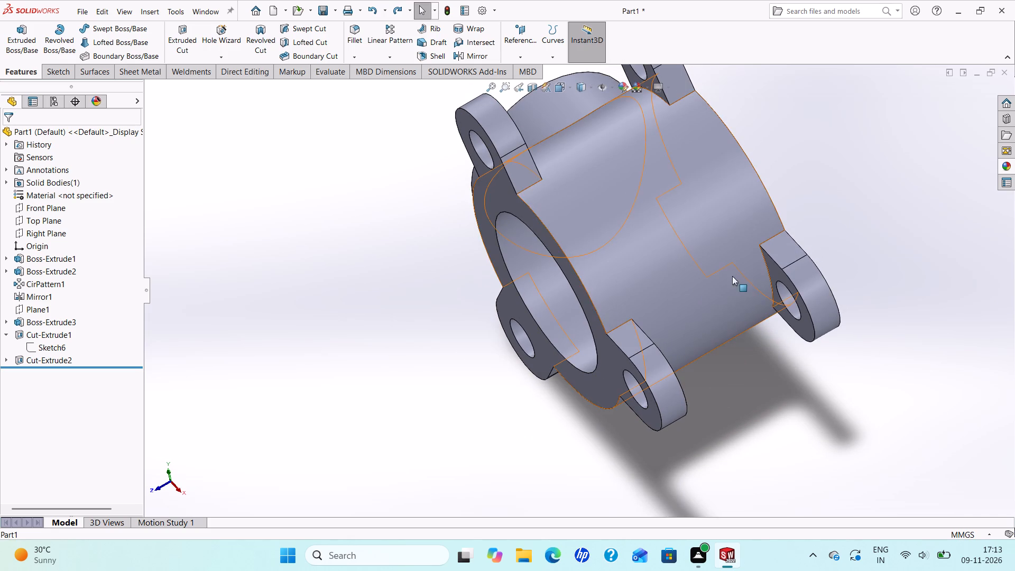
pyautogui.scroll(2, 712, 295)
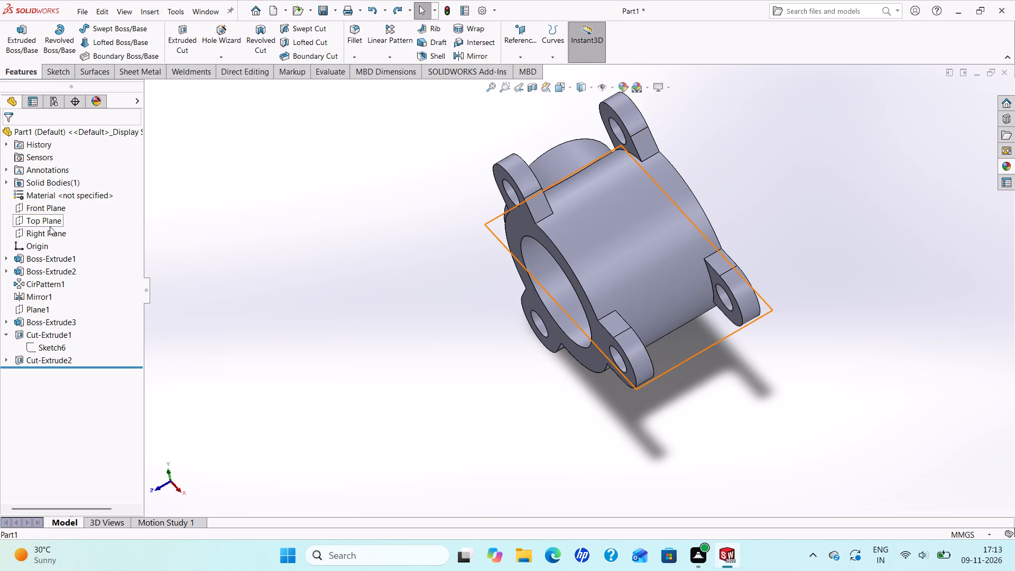
pyautogui.moveTo(455, 213); pyautogui.dragTo(326, 243, button='middle')
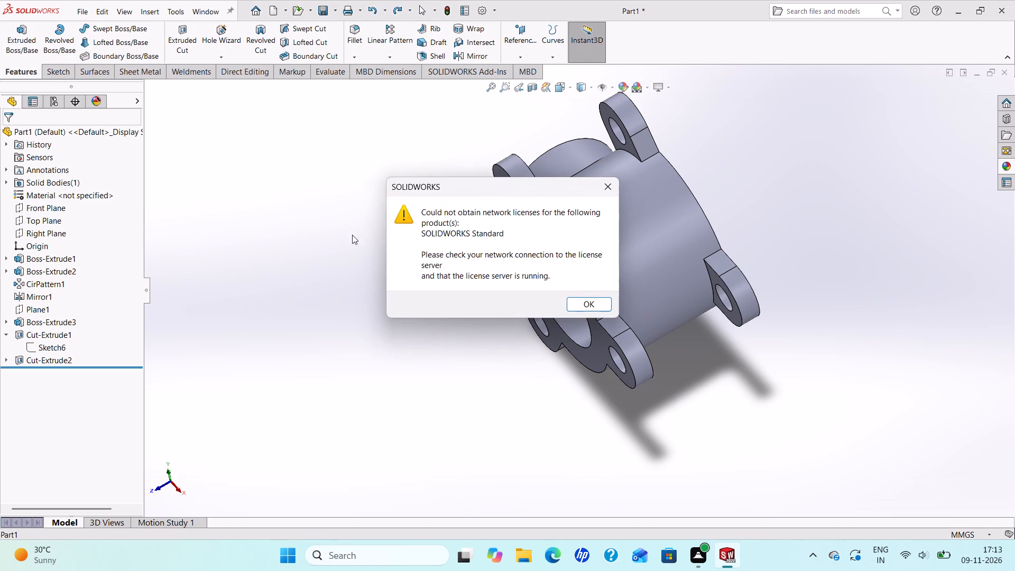
pyautogui.click(579, 304)
pyautogui.scroll(2, 672, 259)
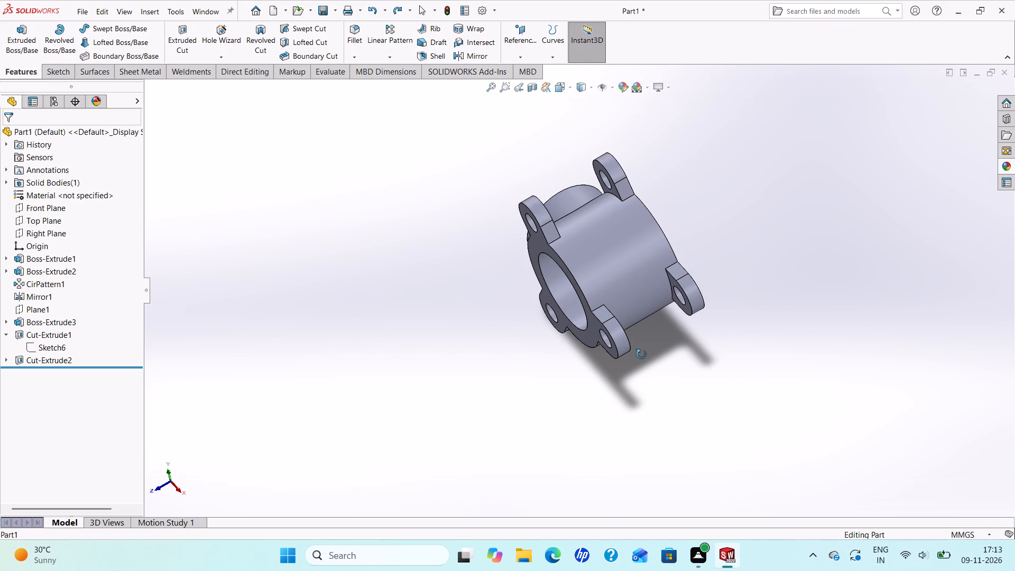
# Sketch a circle about 84 mm in diameter on the Right Plane, centred on the origin.
pyautogui.moveTo(641, 354); pyautogui.dragTo(471, 274, button='middle')
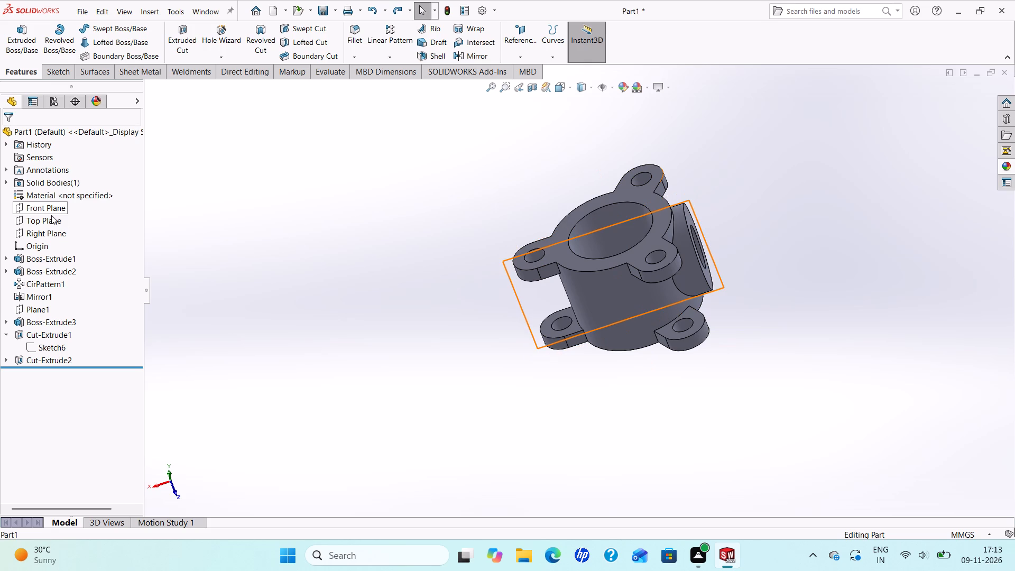
pyautogui.click(53, 232)
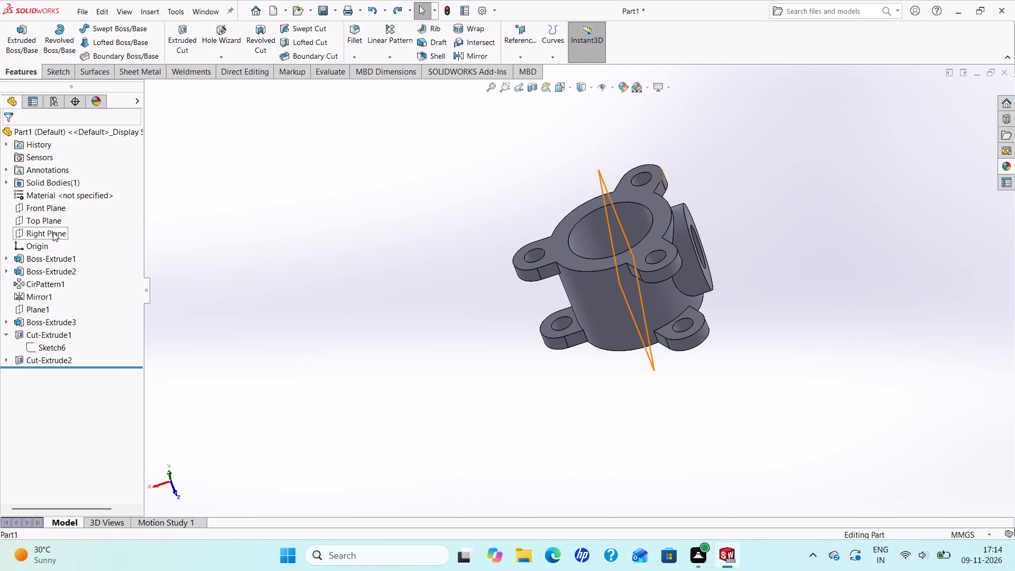
pyautogui.click(59, 218)
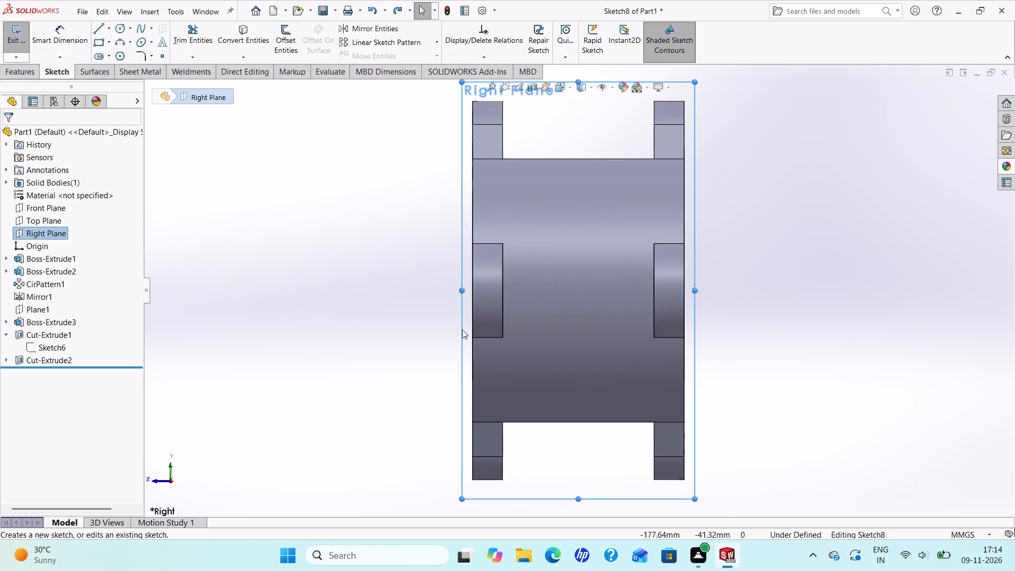
pyautogui.scroll(2, 534, 291)
pyautogui.scroll(-2, 557, 294)
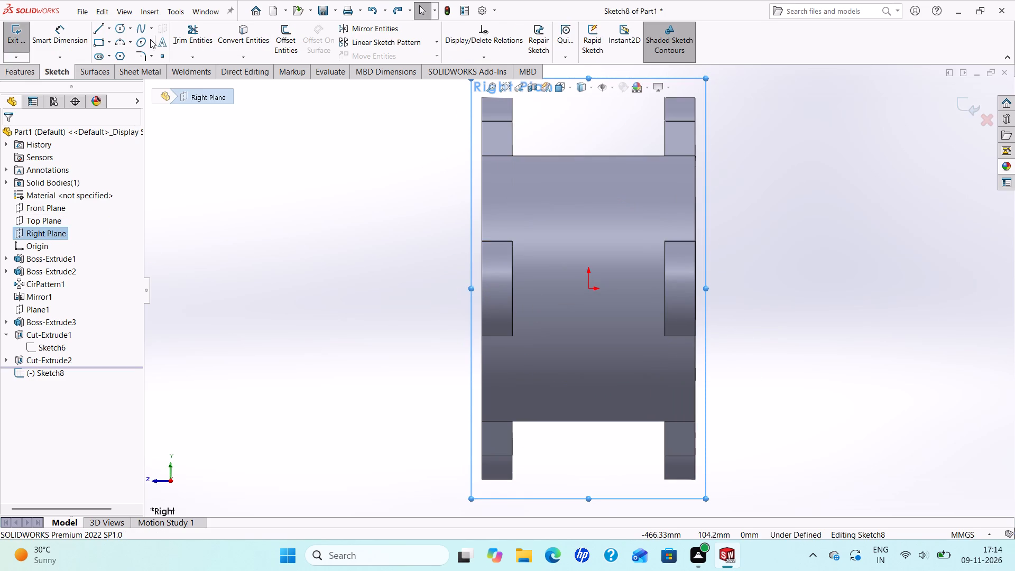
pyautogui.click(122, 26)
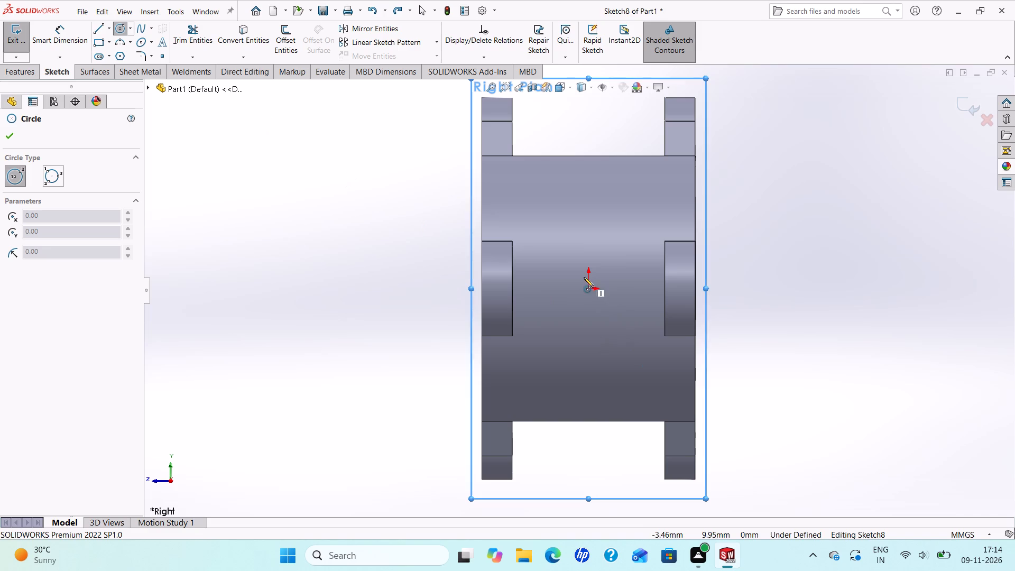
pyautogui.click(589, 290)
pyautogui.click(608, 323)
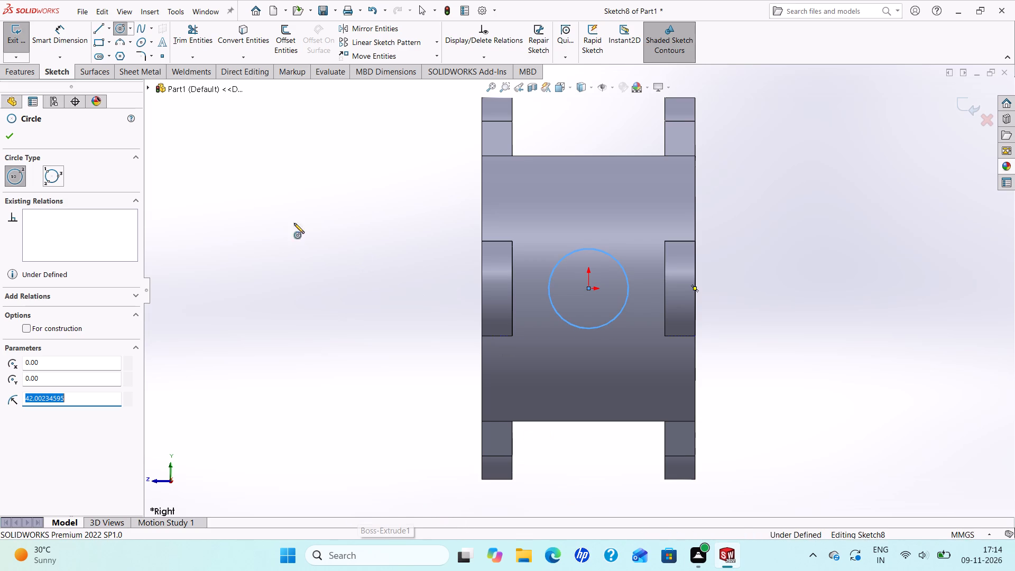
pyautogui.click(6, 134)
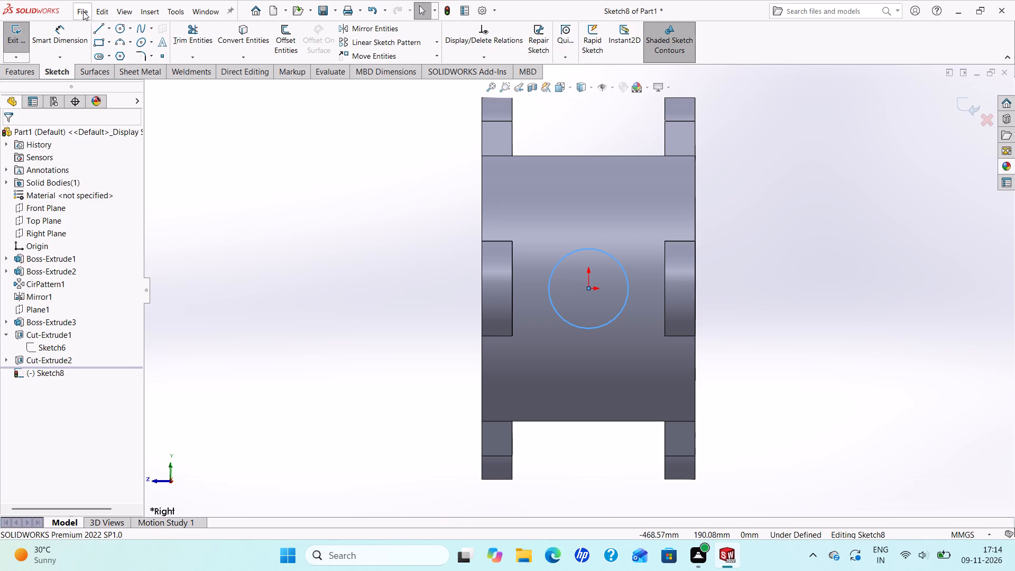
# Dimension the new circle's diameter and set it to 75 mm.
pyautogui.click(66, 32)
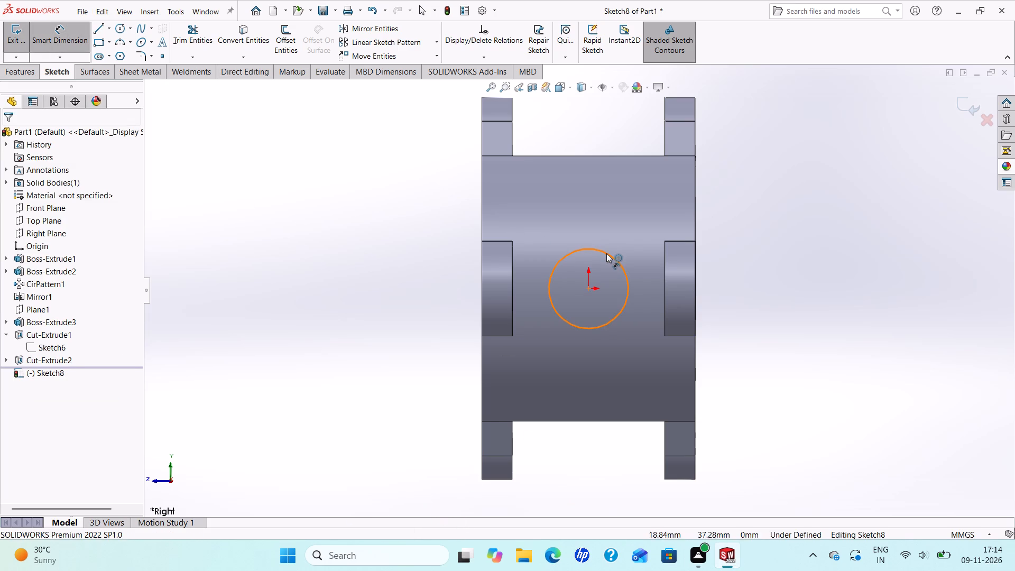
pyautogui.click(606, 253)
pyautogui.click(771, 186)
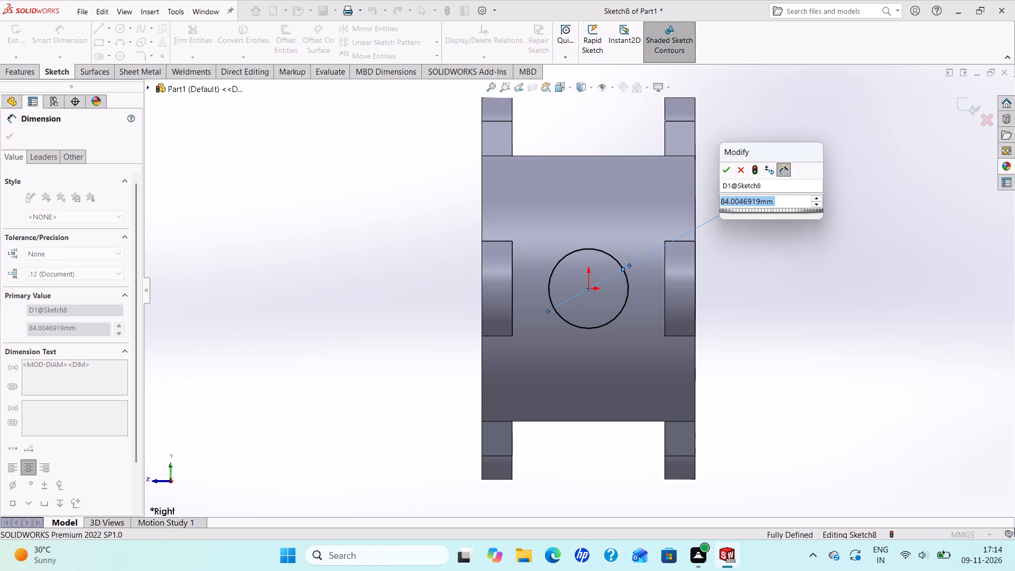
pyautogui.write('75')
pyautogui.press('Return')
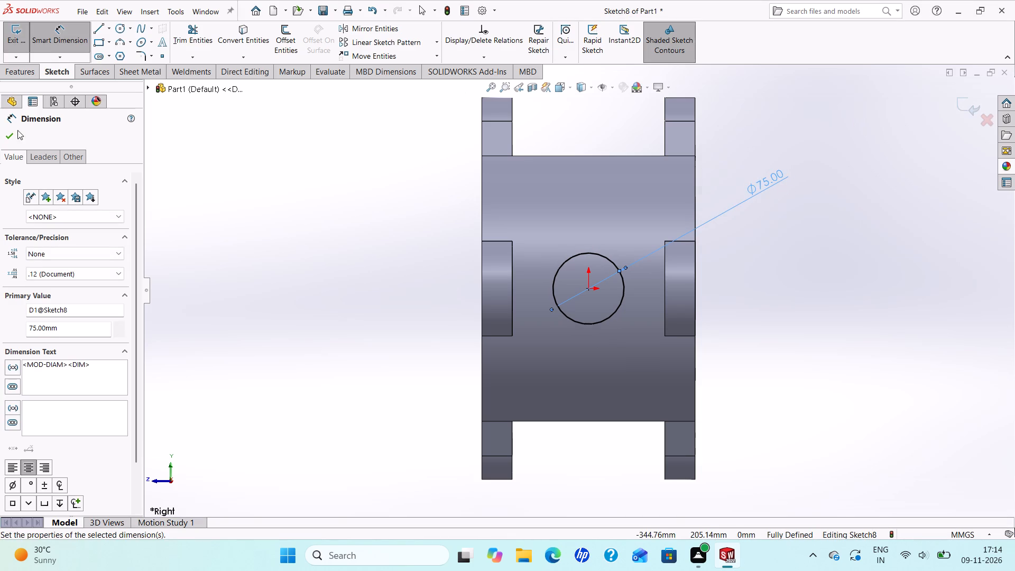
pyautogui.click(5, 135)
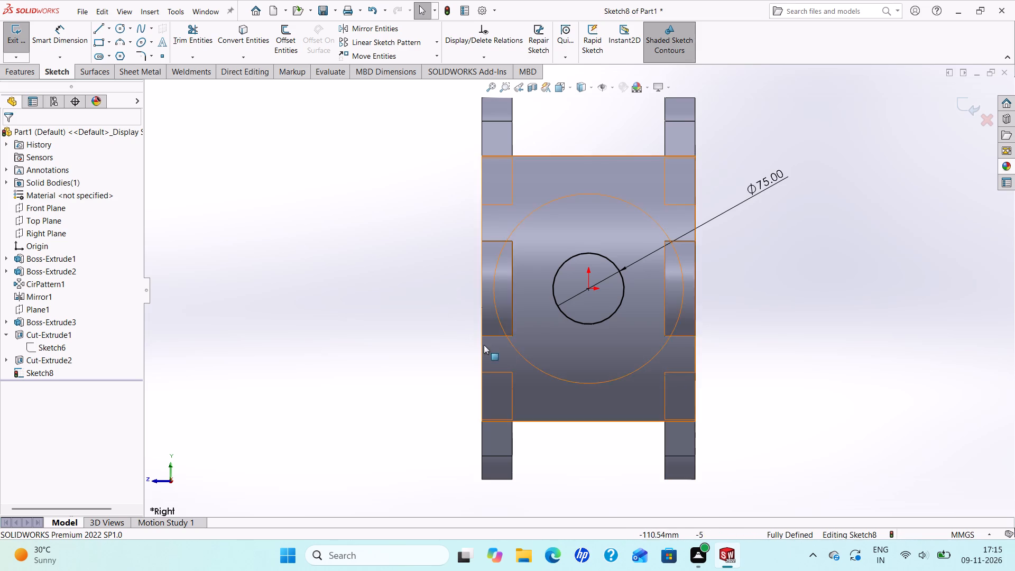
# Measure the centre distance between the side boss's annular end face and the ring's outer cylindrical face.
pyautogui.moveTo(515, 420); pyautogui.dragTo(456, 383, button='middle')
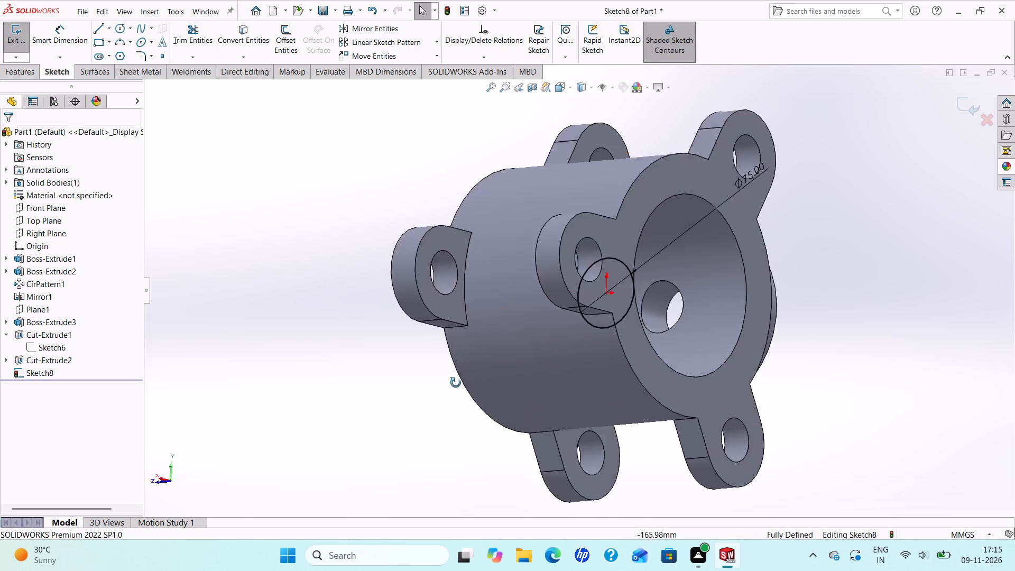
pyautogui.moveTo(456, 383); pyautogui.dragTo(389, 412, button='middle')
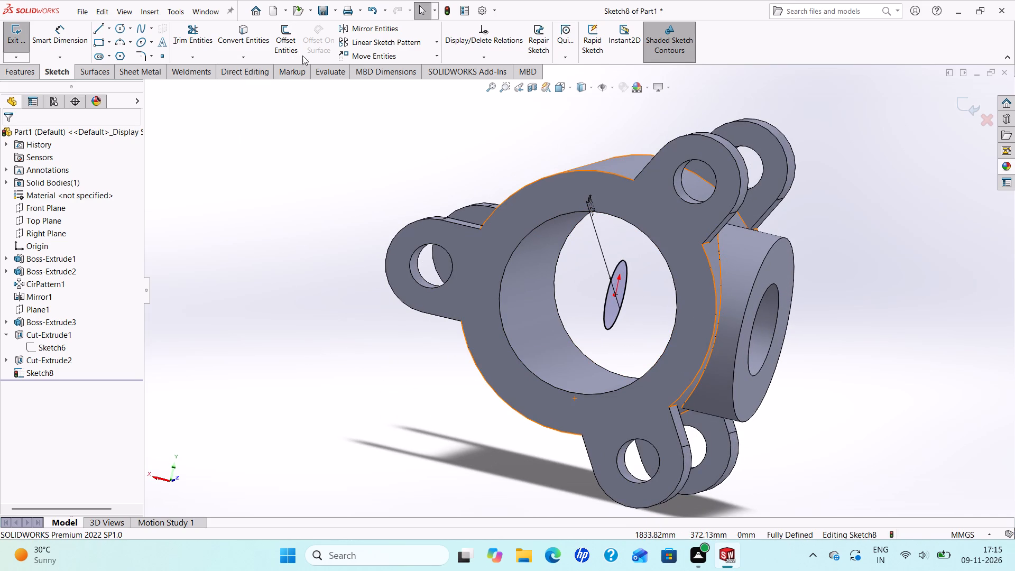
pyautogui.click(323, 70)
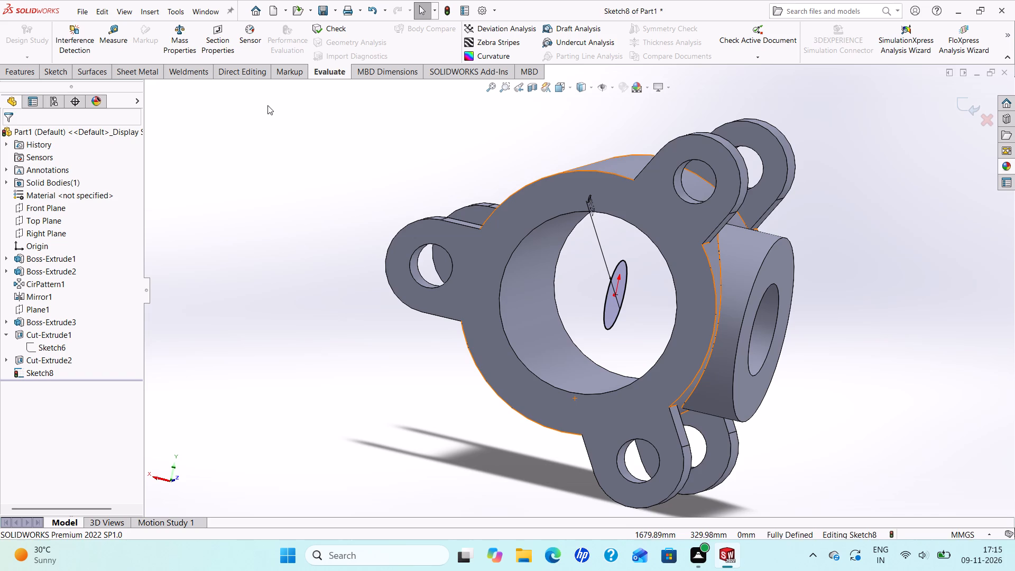
pyautogui.moveTo(100, 38); pyautogui.dragTo(105, 38)
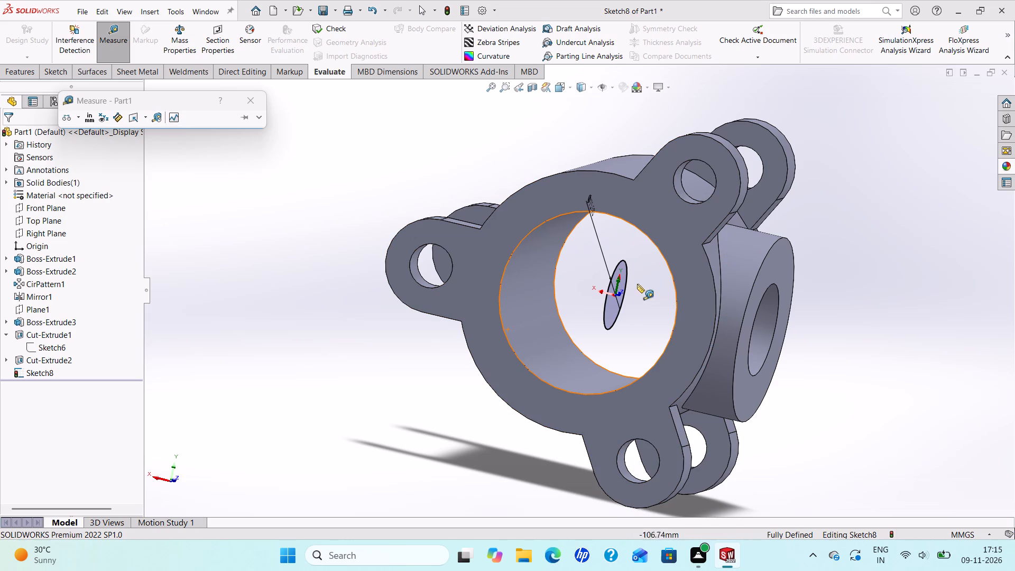
pyautogui.moveTo(412, 328); pyautogui.dragTo(421, 365, button='middle')
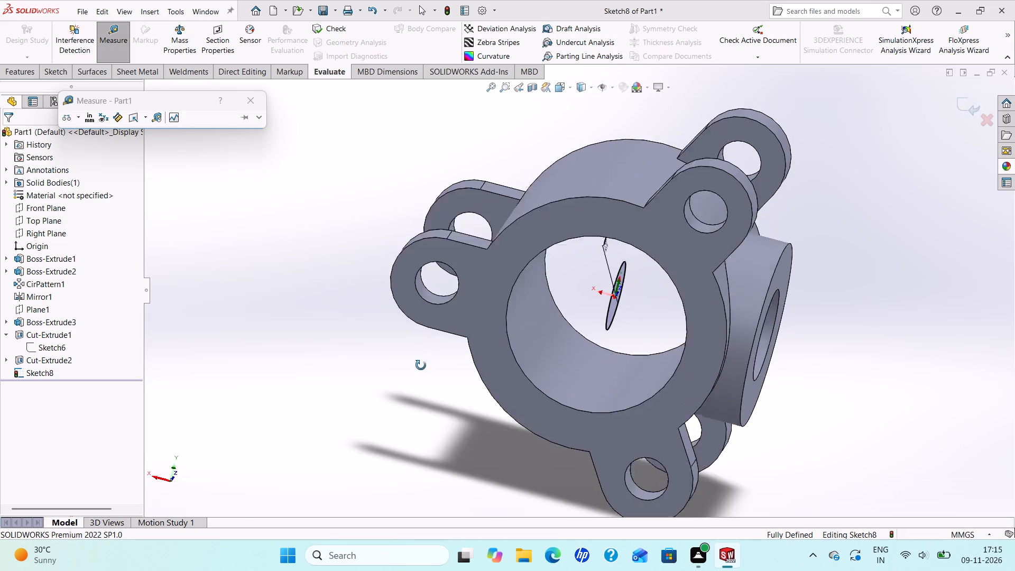
pyautogui.moveTo(421, 365); pyautogui.dragTo(436, 391, button='middle')
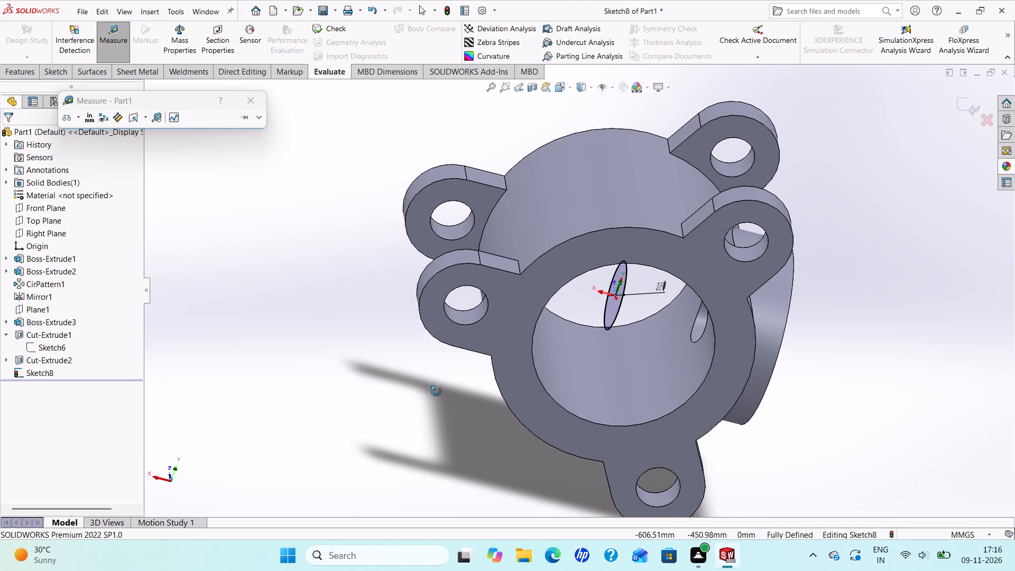
pyautogui.moveTo(436, 391); pyautogui.dragTo(436, 391, button='middle')
pyautogui.scroll(-2, 657, 305)
pyautogui.scroll(-1, 582, 289)
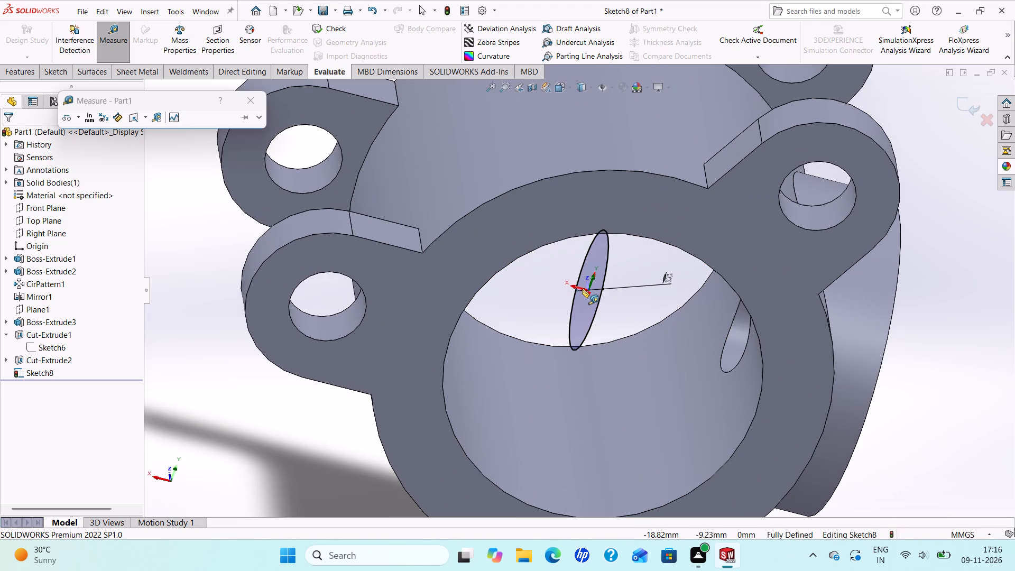
pyautogui.scroll(1, 582, 289)
pyautogui.scroll(1, 621, 333)
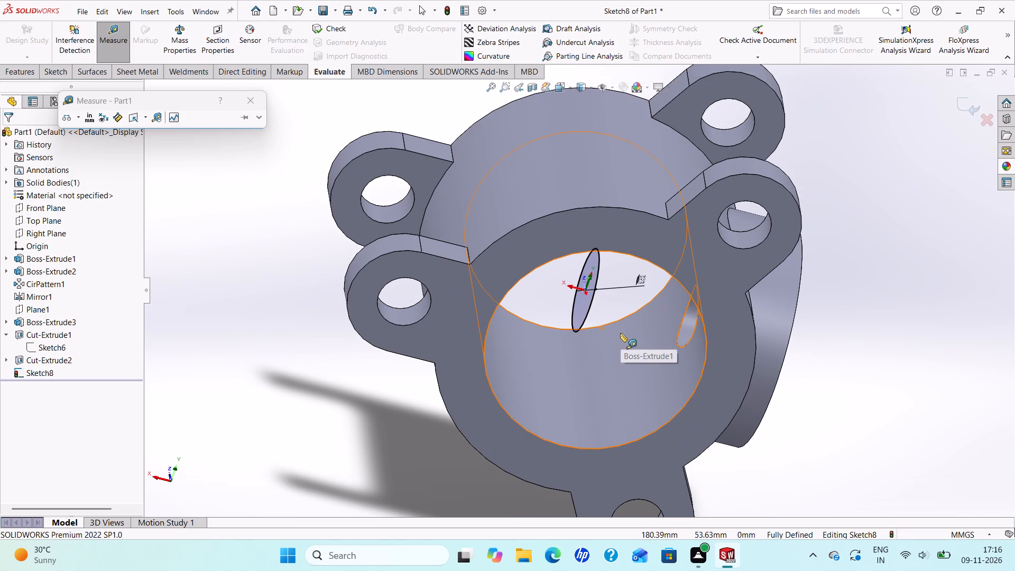
pyautogui.moveTo(543, 336); pyautogui.dragTo(403, 264, button='middle')
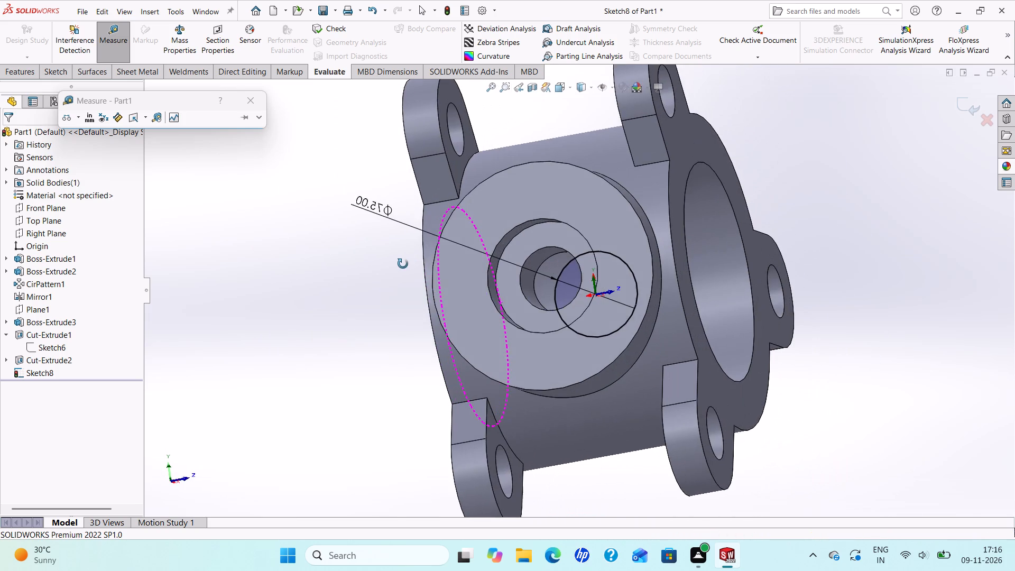
pyautogui.moveTo(403, 264); pyautogui.dragTo(390, 289, button='middle')
pyautogui.click(431, 283)
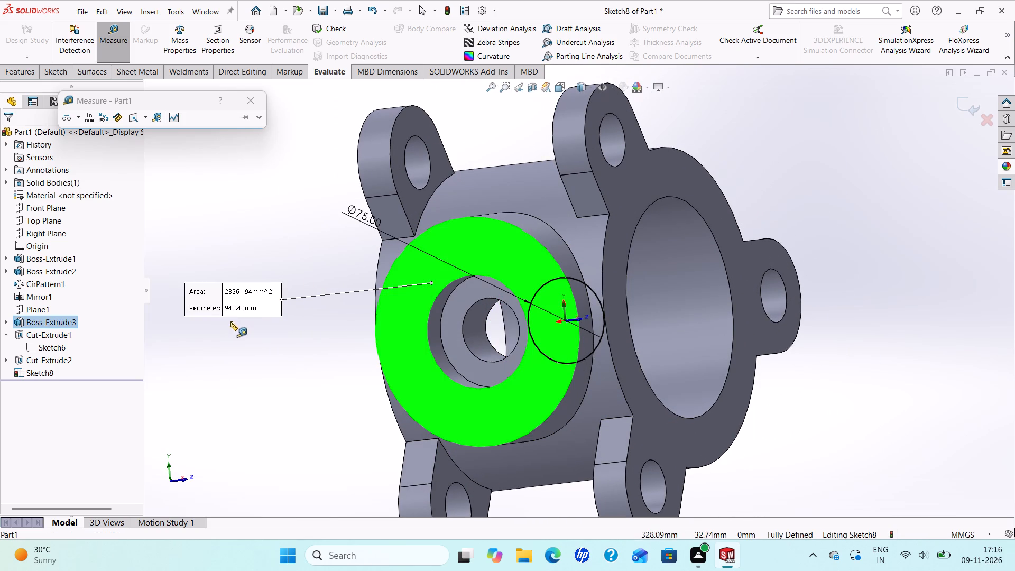
pyautogui.moveTo(694, 333); pyautogui.dragTo(606, 345, button='middle')
pyautogui.click(743, 219)
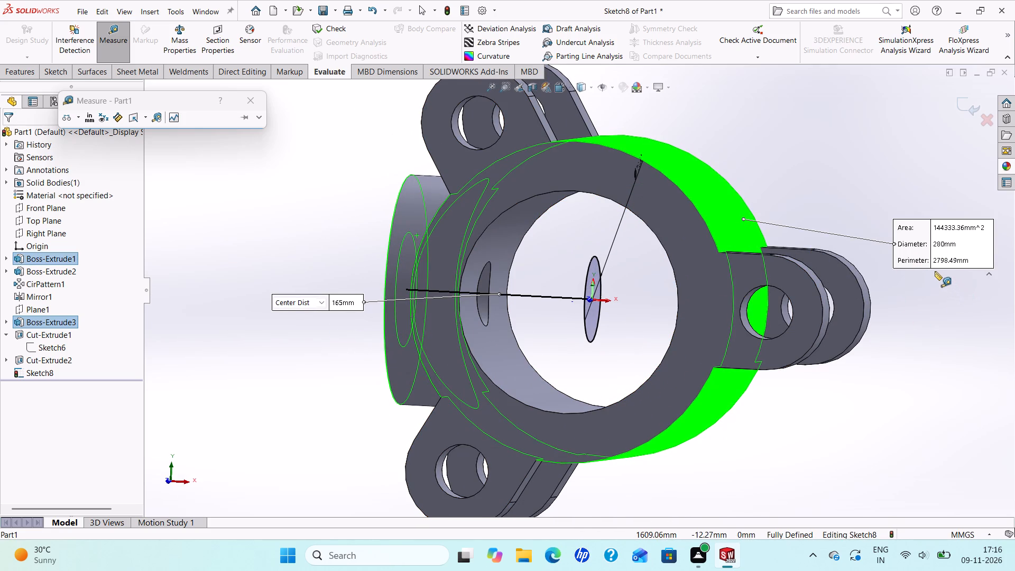
pyautogui.scroll(1, 935, 271)
pyautogui.scroll(-1, 932, 272)
pyautogui.scroll(-2, 865, 275)
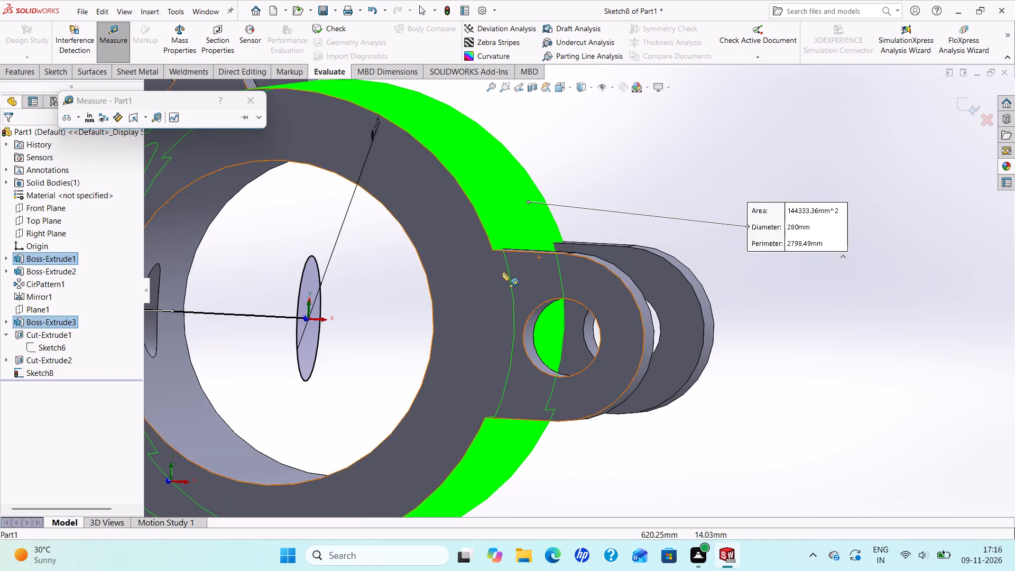
pyautogui.scroll(3, 501, 276)
pyautogui.moveTo(335, 339); pyautogui.dragTo(393, 358, button='middle')
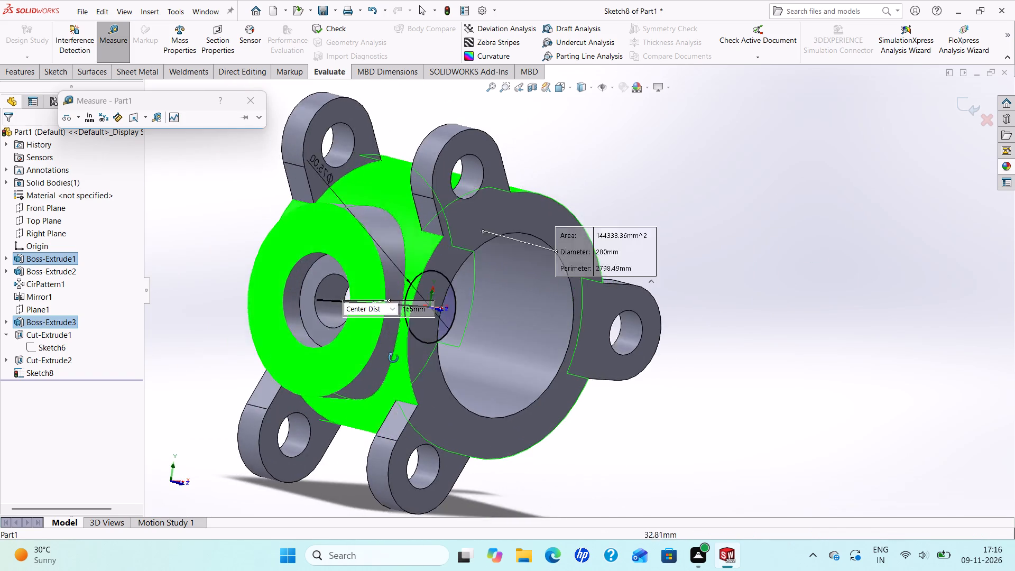
pyautogui.moveTo(393, 358); pyautogui.dragTo(370, 367, button='middle')
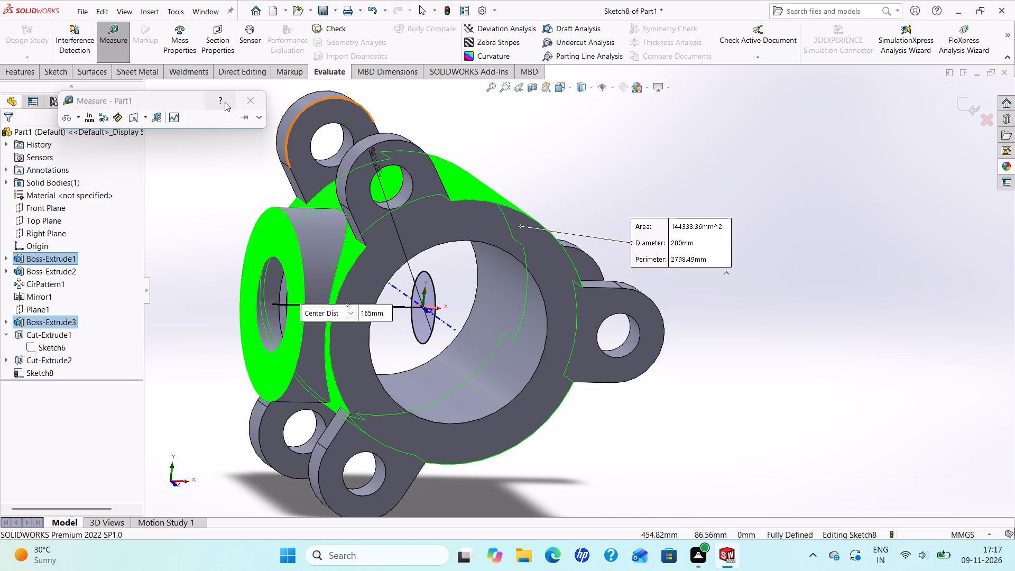
pyautogui.click(245, 101)
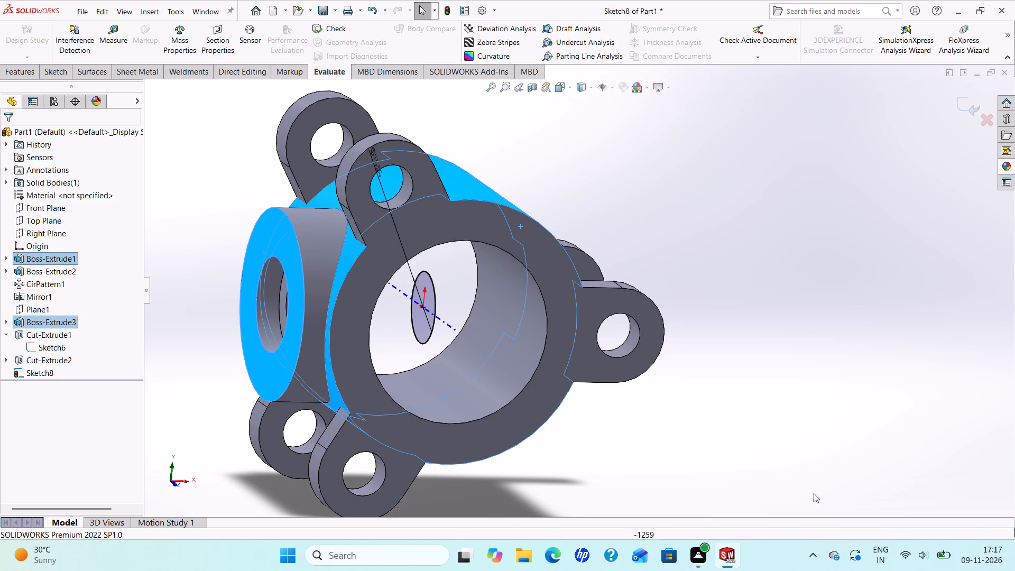
pyautogui.scroll(1, 334, 269)
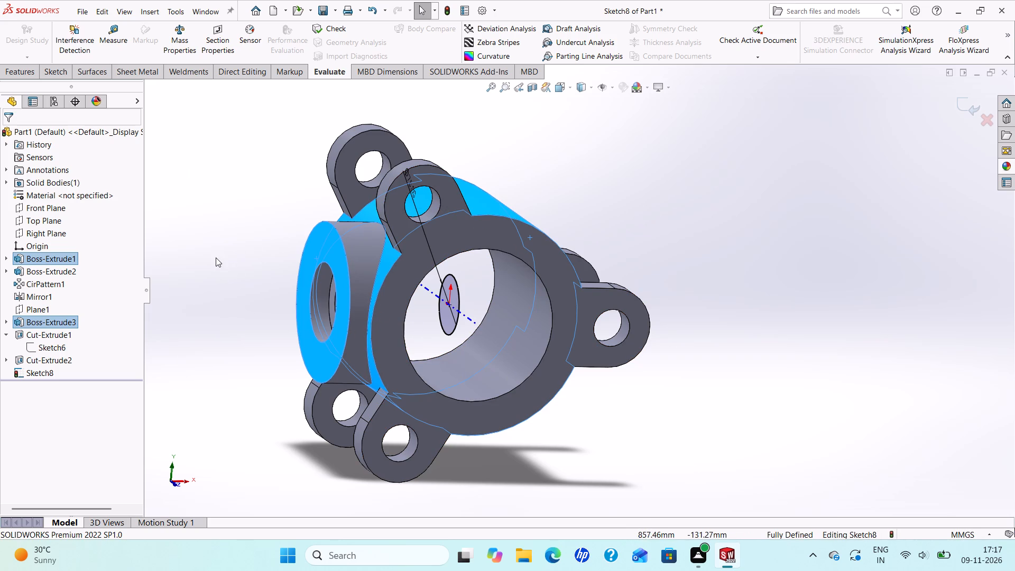
pyautogui.press('Escape')
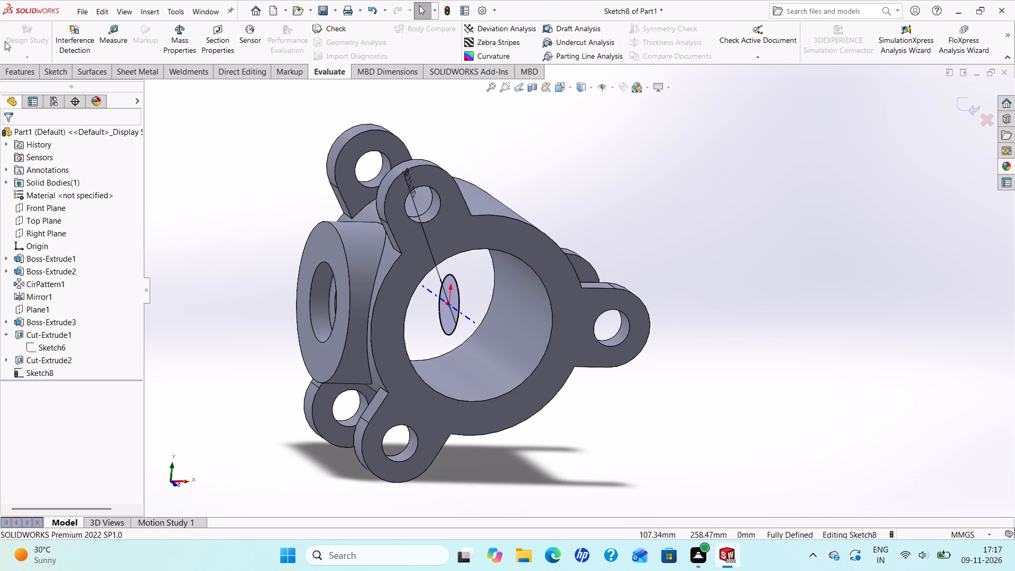
# Extrude the 75 mm circle as a merged boss from a 160 mm offset up to the ring's outer cylindrical surface.
pyautogui.click(51, 67)
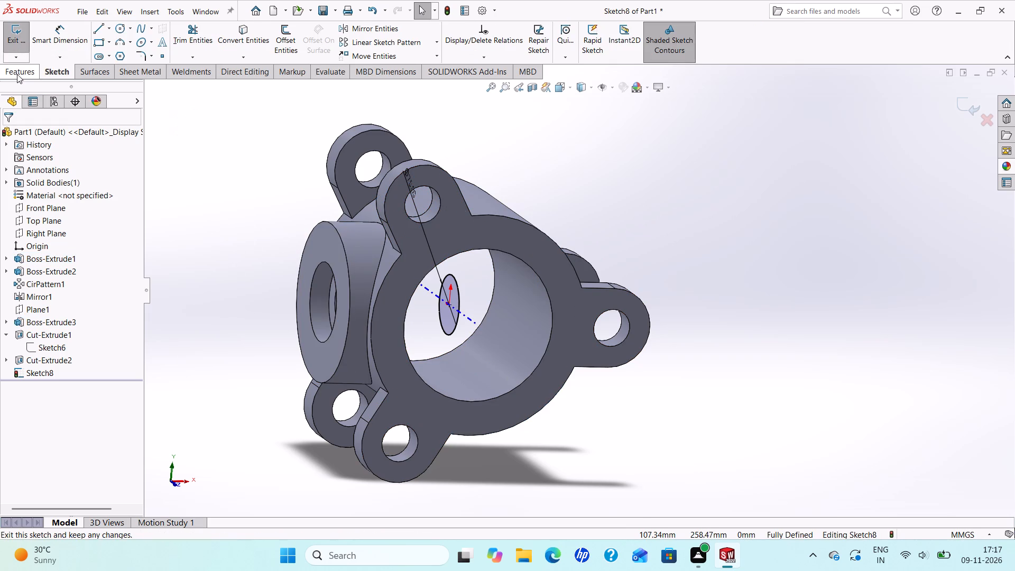
pyautogui.click(17, 74)
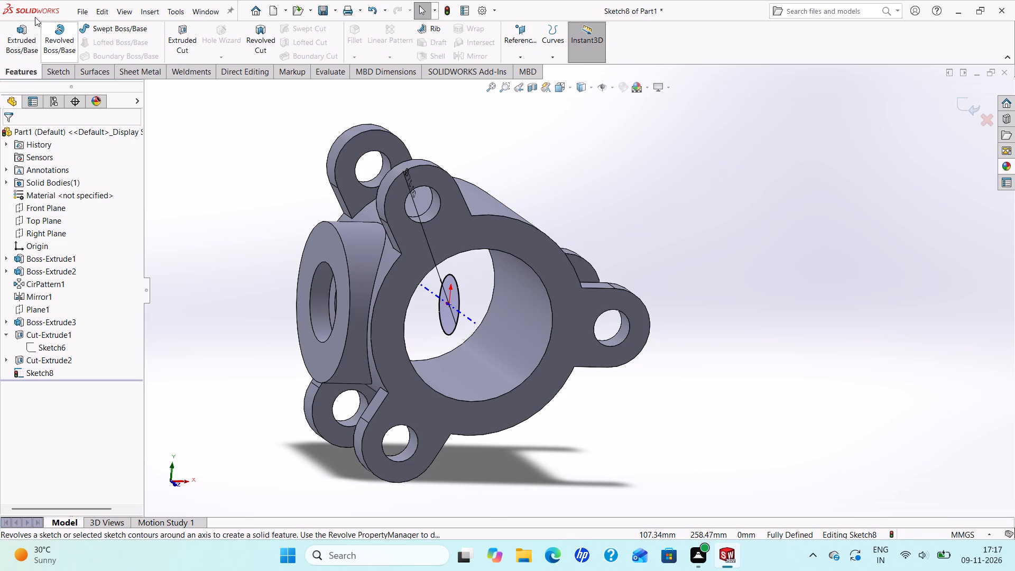
pyautogui.click(24, 32)
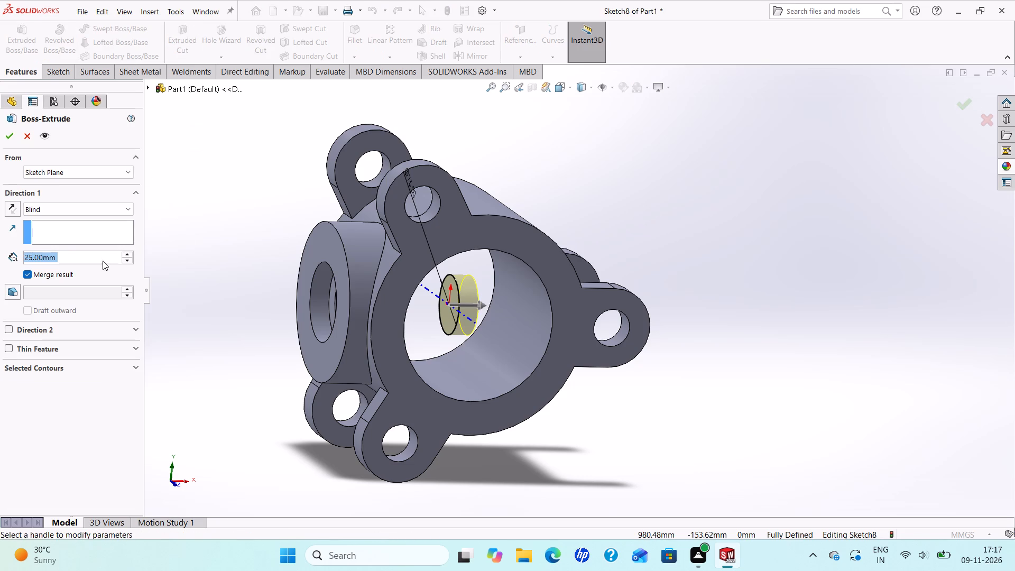
pyautogui.click(127, 170)
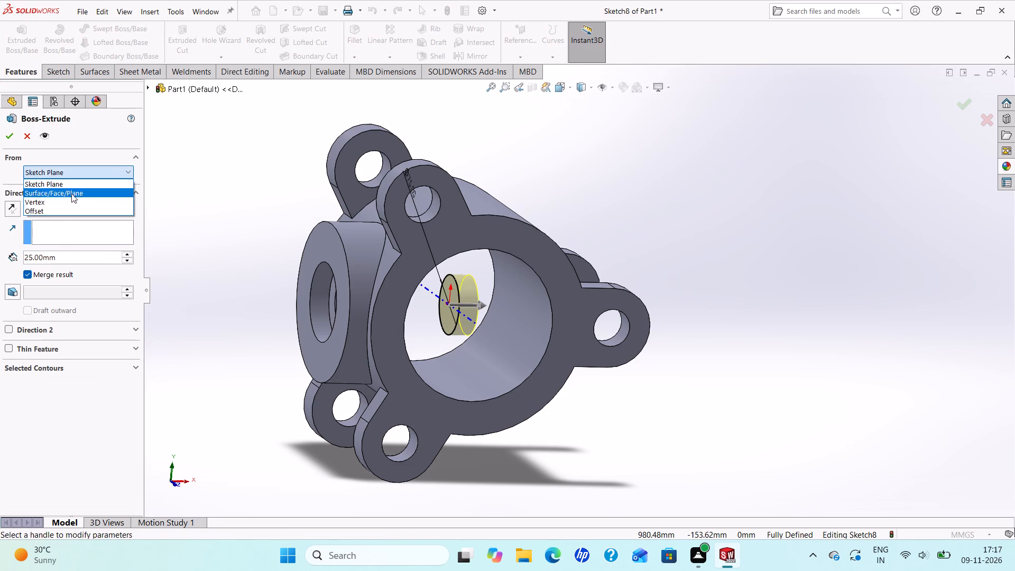
pyautogui.click(63, 210)
pyautogui.moveTo(73, 193); pyautogui.dragTo(0, 177)
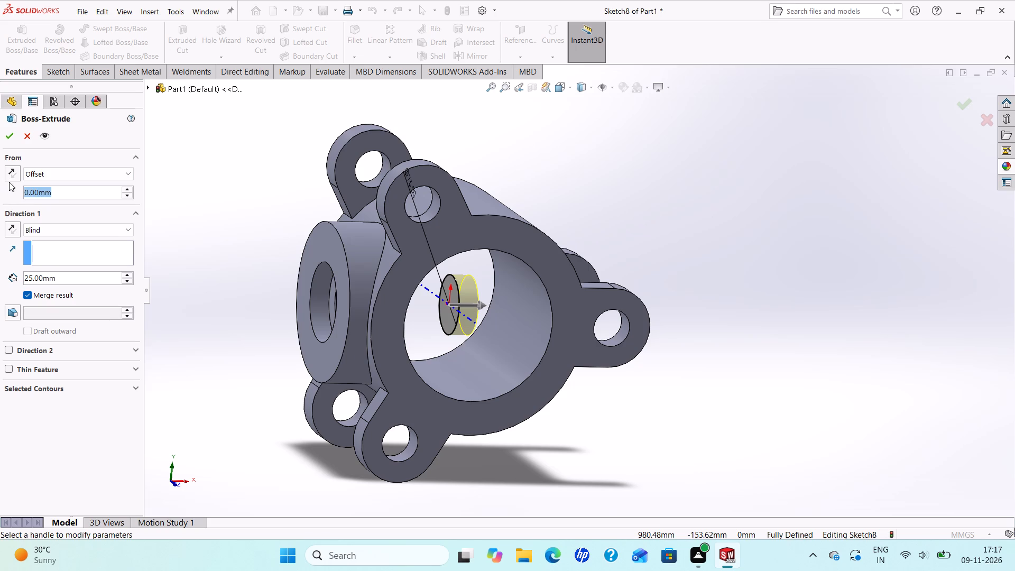
pyautogui.write('160')
pyautogui.press('Return')
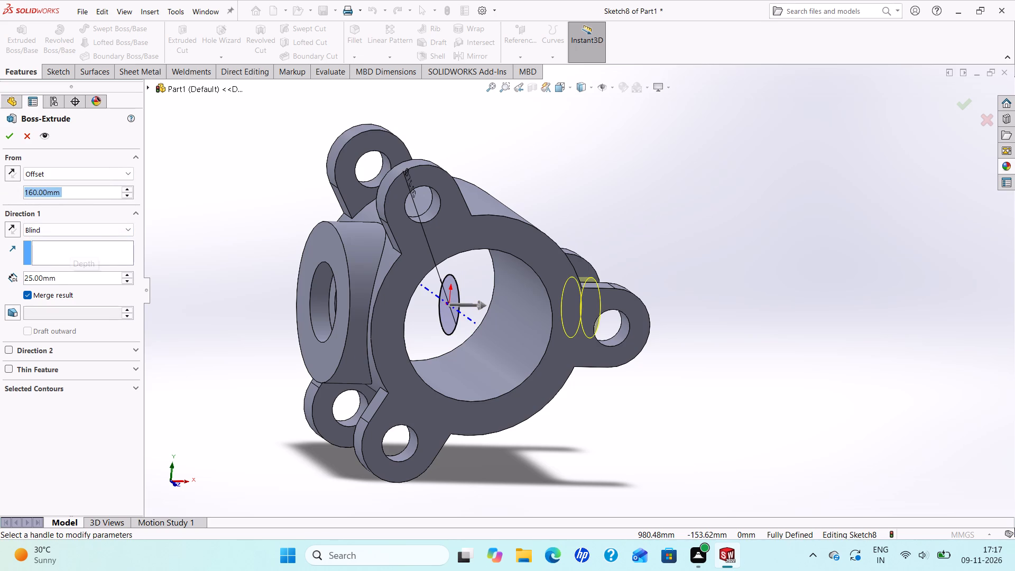
pyautogui.click(124, 232)
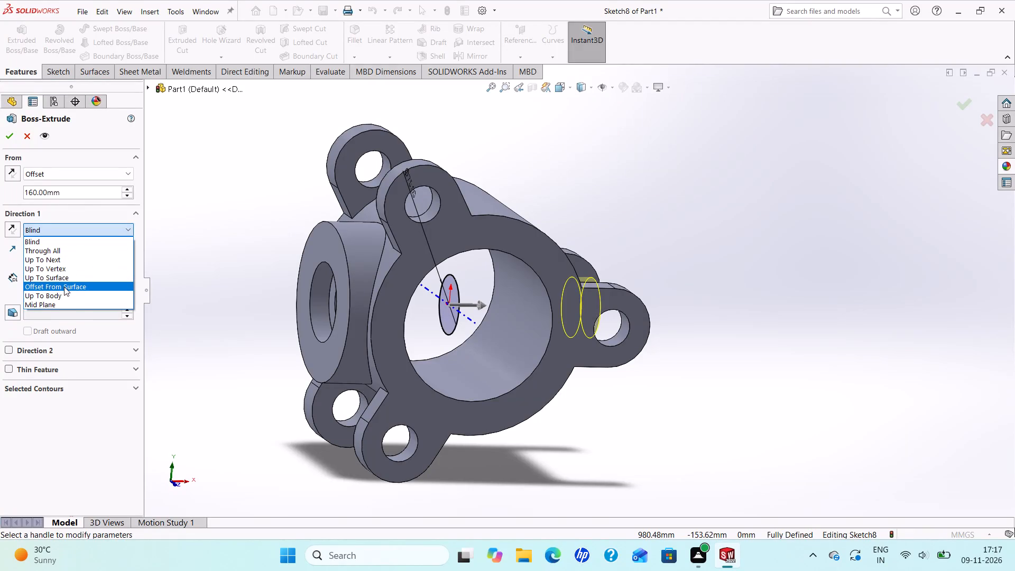
pyautogui.click(66, 281)
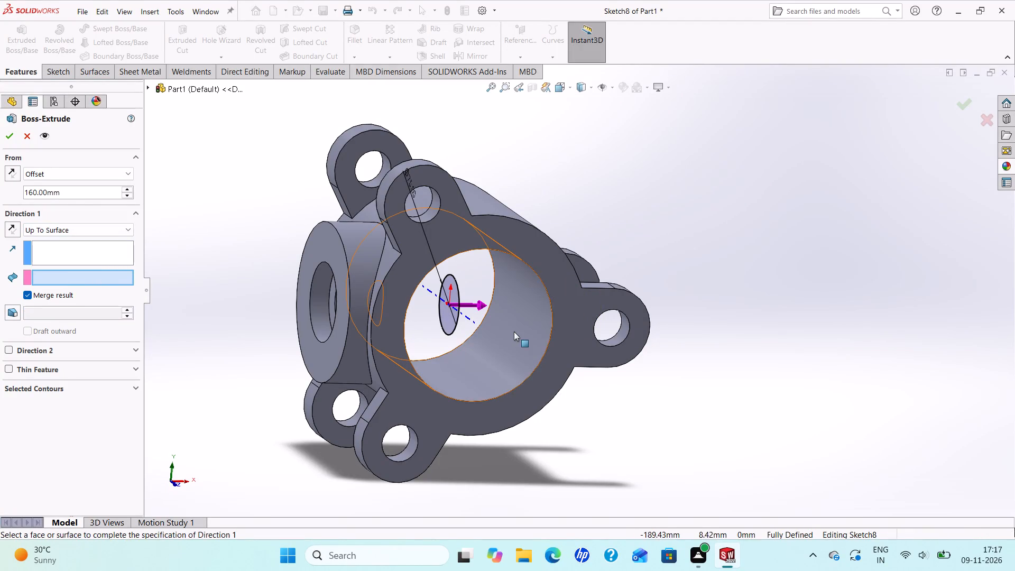
pyautogui.moveTo(616, 256); pyautogui.dragTo(564, 303, button='middle')
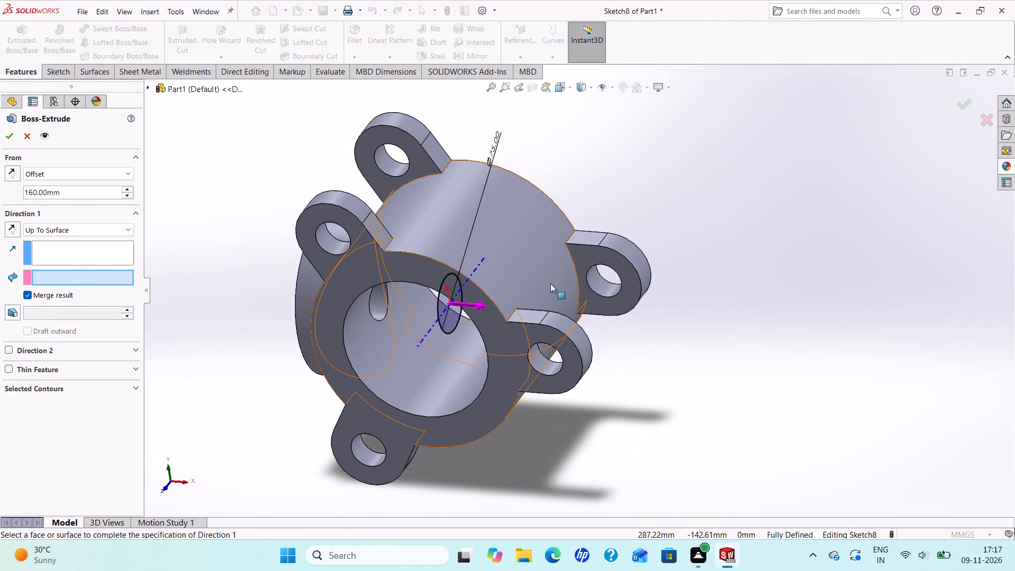
pyautogui.click(548, 280)
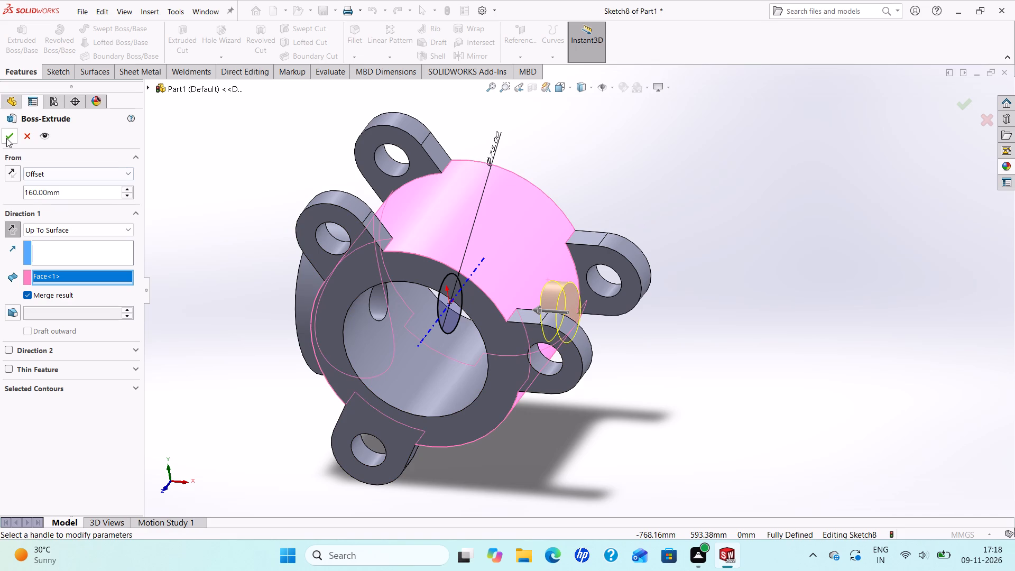
pyautogui.click(6, 135)
# Examine the new boss, the bore opening inside the ring and the lugs from several angles.
pyautogui.moveTo(183, 338); pyautogui.dragTo(250, 263, button='middle')
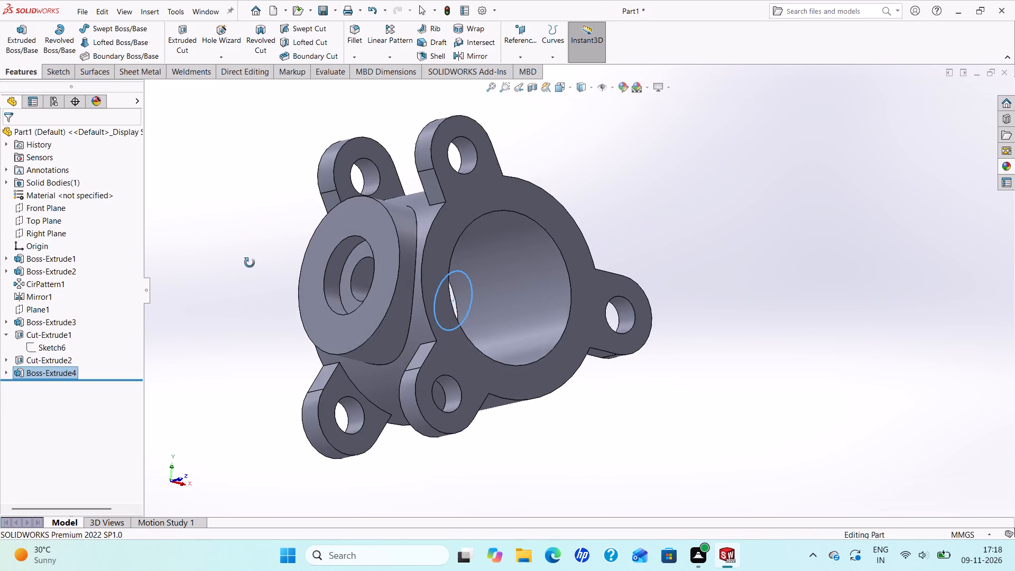
pyautogui.moveTo(250, 263); pyautogui.dragTo(246, 289, button='middle')
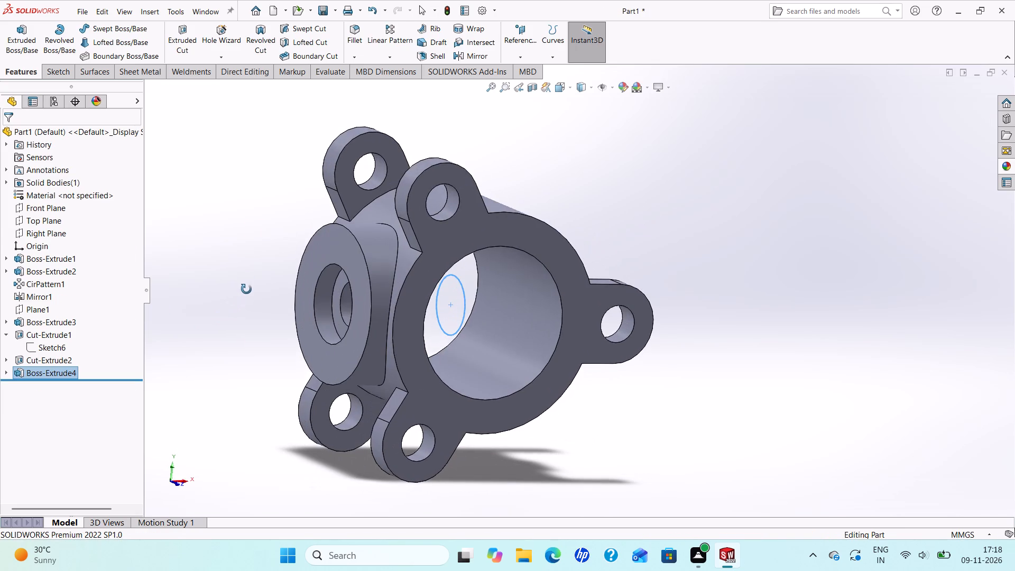
pyautogui.moveTo(246, 289); pyautogui.dragTo(240, 296, button='middle')
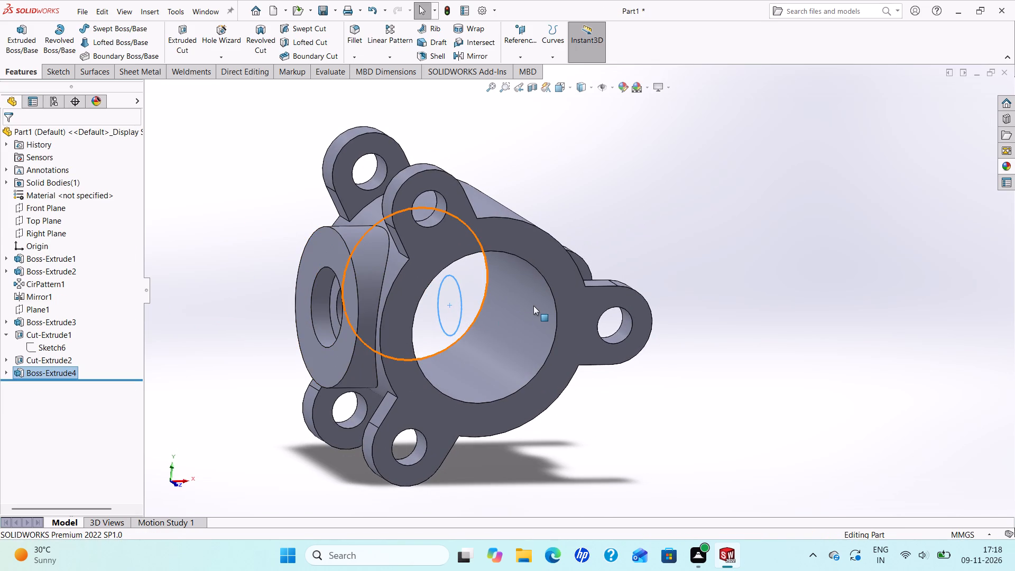
pyautogui.moveTo(275, 382); pyautogui.dragTo(245, 351, button='middle')
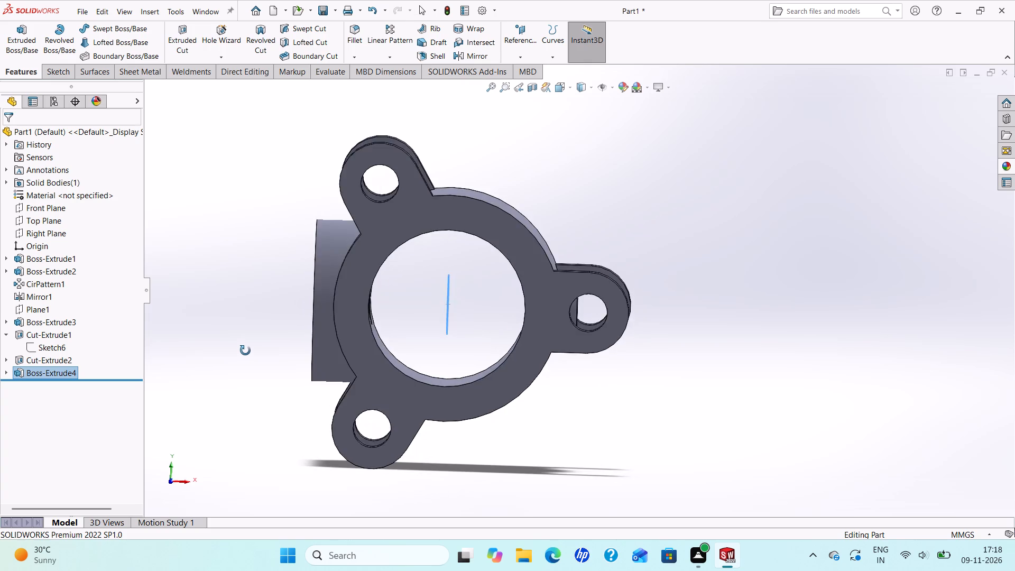
pyautogui.moveTo(245, 351); pyautogui.dragTo(211, 378, button='middle')
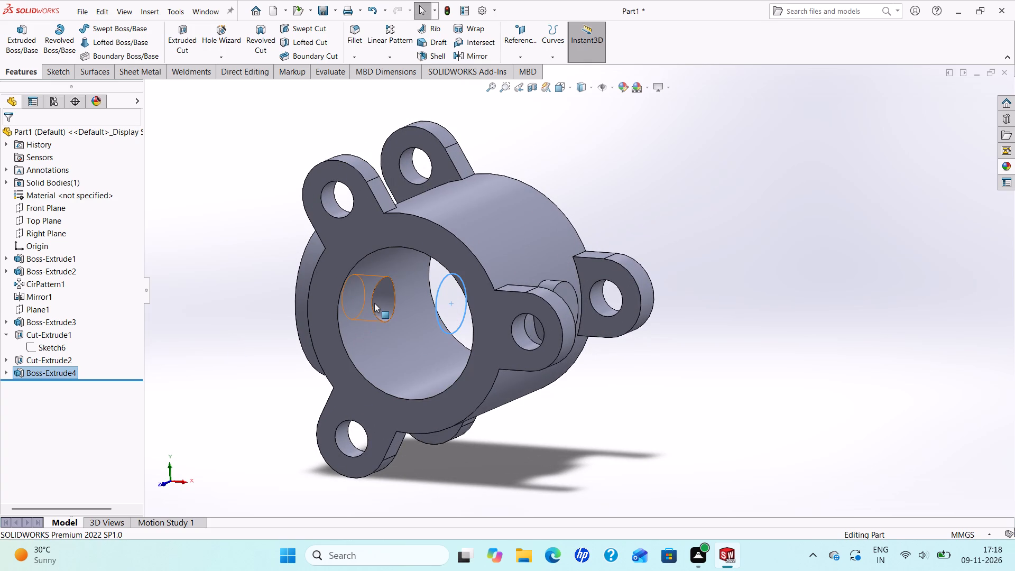
pyautogui.moveTo(377, 319); pyautogui.dragTo(403, 328, button='middle')
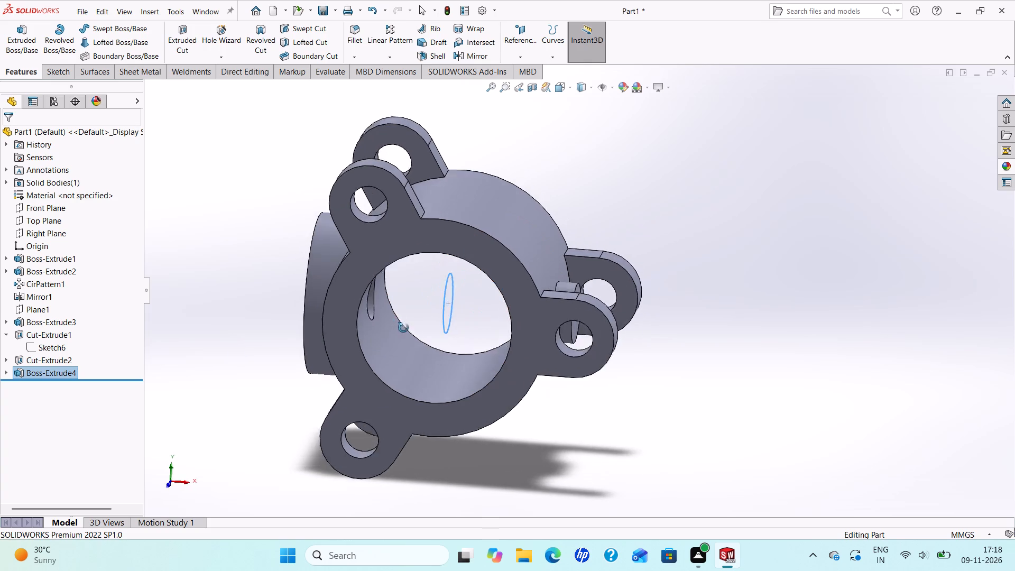
pyautogui.moveTo(403, 328); pyautogui.dragTo(439, 351, button='middle')
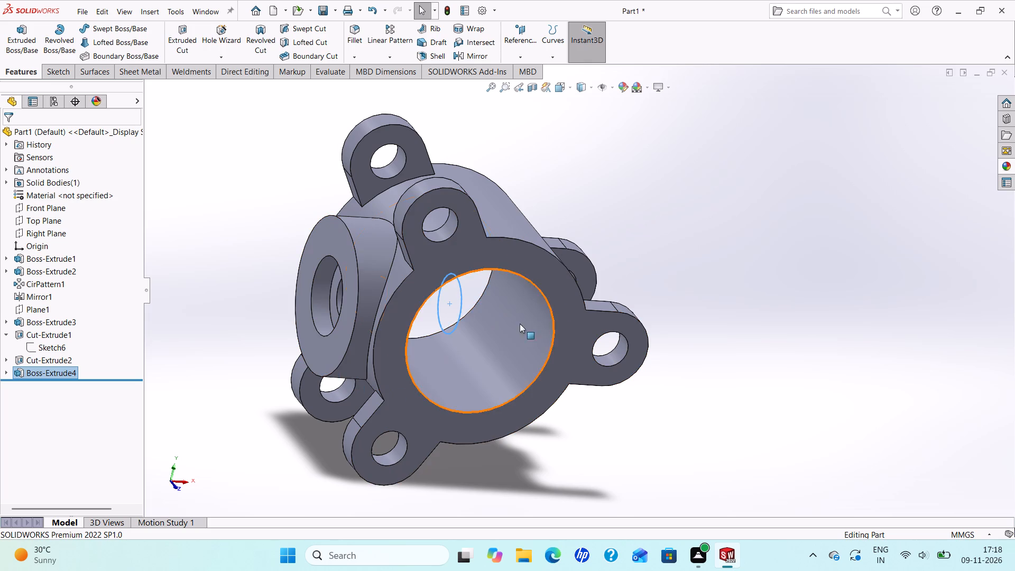
pyautogui.moveTo(476, 341); pyautogui.dragTo(438, 307, button='middle')
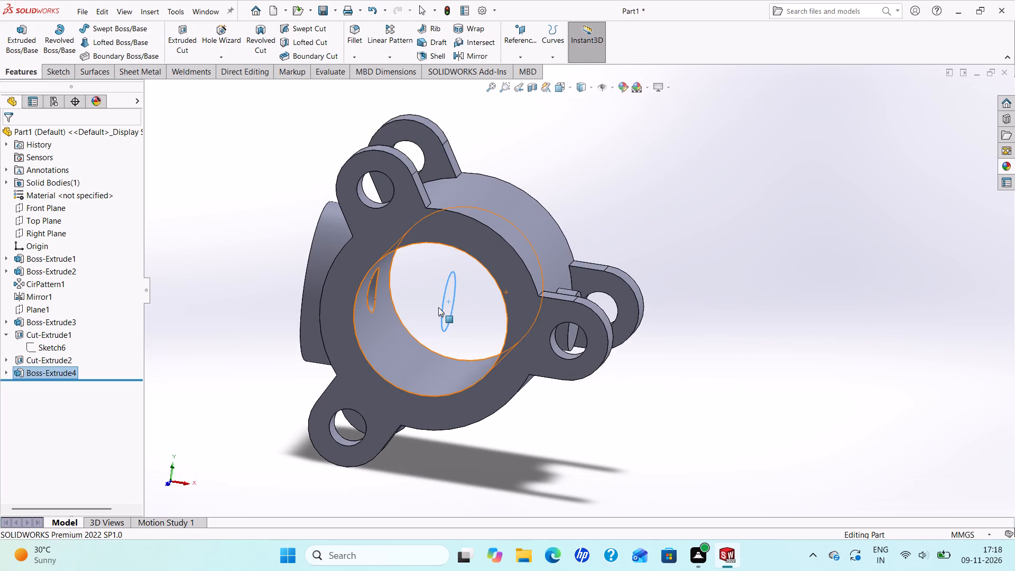
pyautogui.scroll(-1, 438, 307)
pyautogui.moveTo(440, 315); pyautogui.dragTo(454, 321, button='middle')
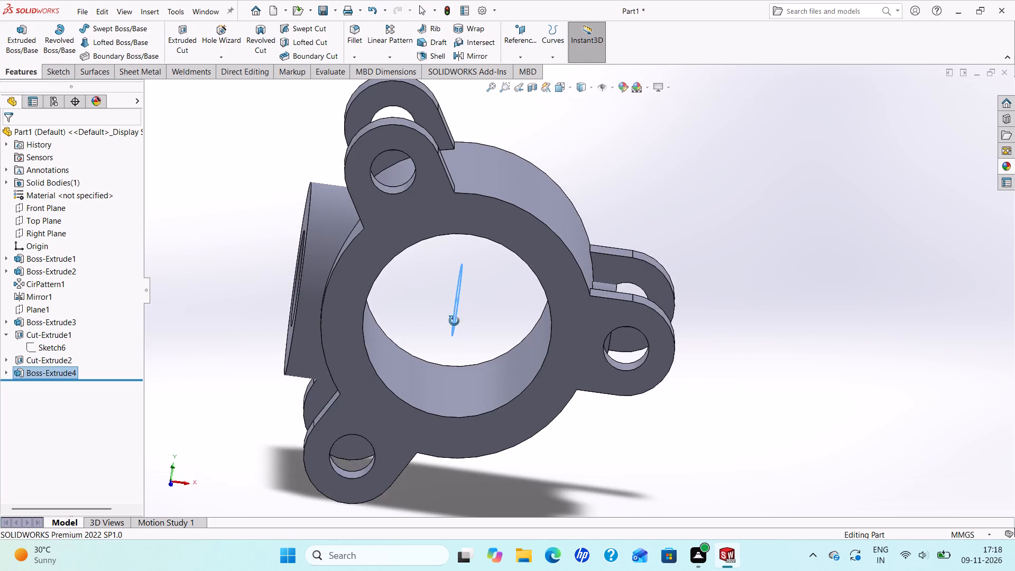
pyautogui.moveTo(454, 321); pyautogui.dragTo(457, 296, button='middle')
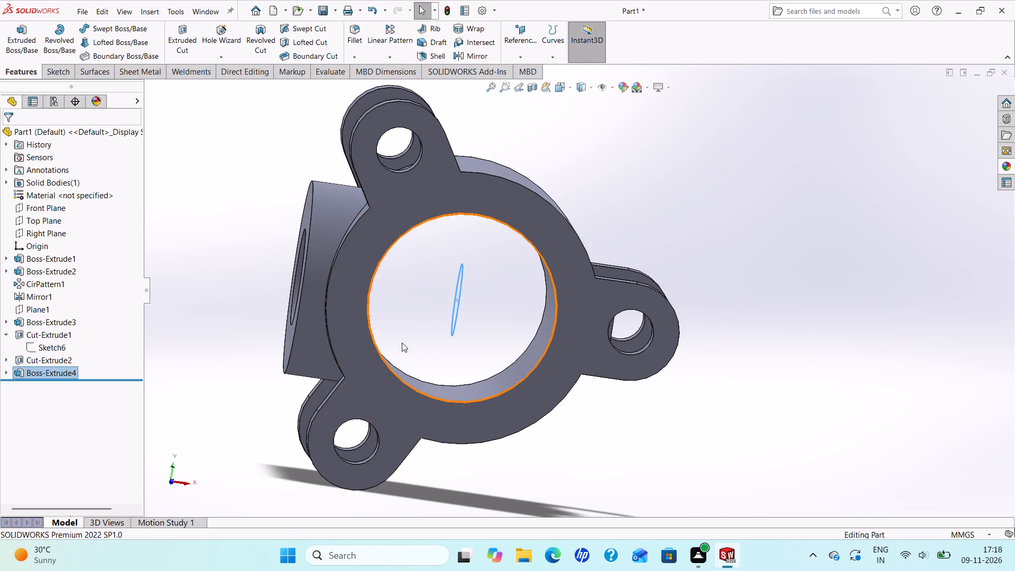
pyautogui.moveTo(395, 335); pyautogui.dragTo(381, 317, button='middle')
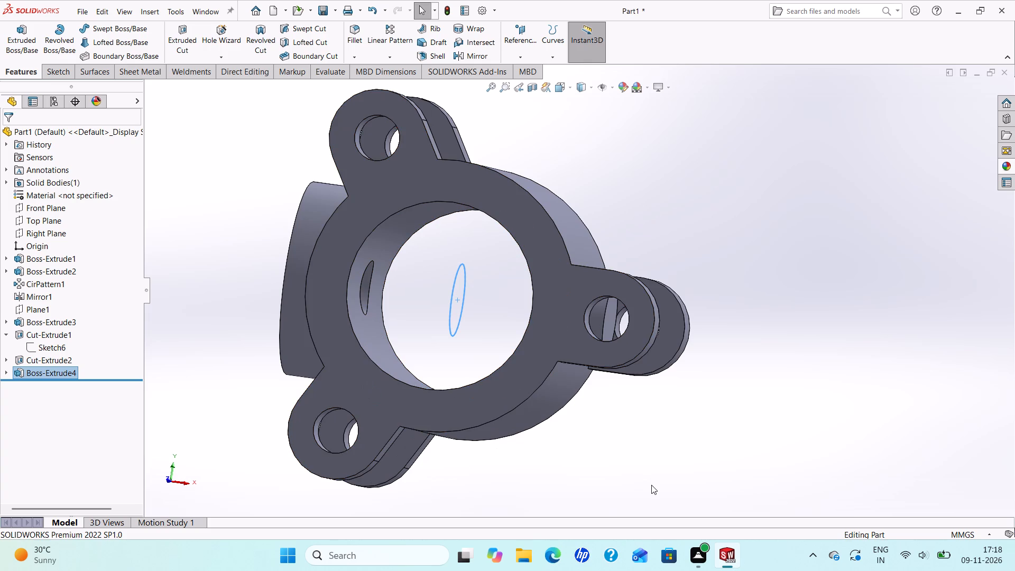
pyautogui.click(651, 485)
pyautogui.rightClick(651, 485)
pyautogui.scroll(1, 651, 485)
pyautogui.click(651, 485)
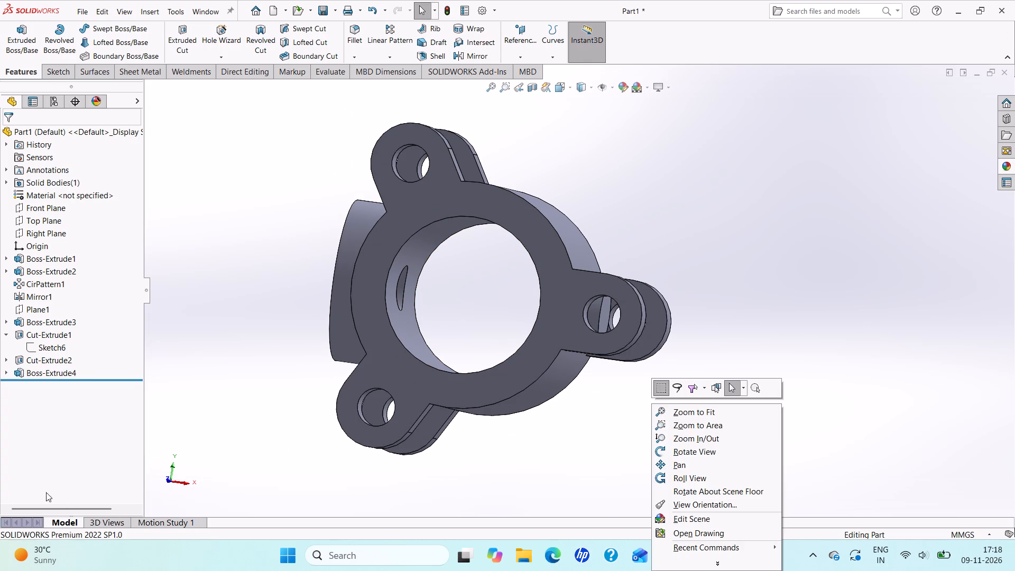
# Roll the feature history back to just before the new 75 mm boss extrusion.
pyautogui.moveTo(0, 483); pyautogui.dragTo(11, 481)
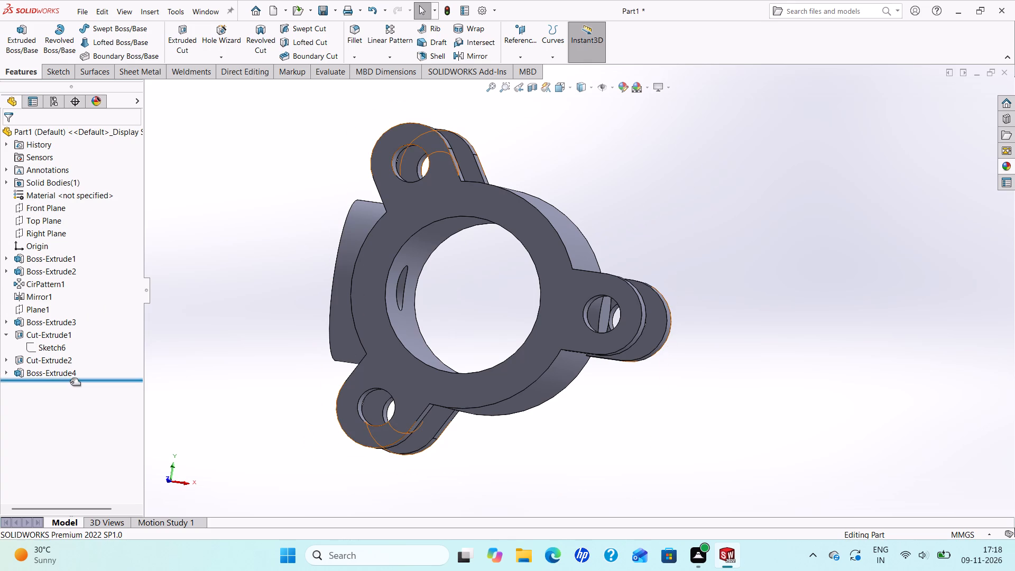
pyautogui.moveTo(70, 381); pyautogui.dragTo(90, 360)
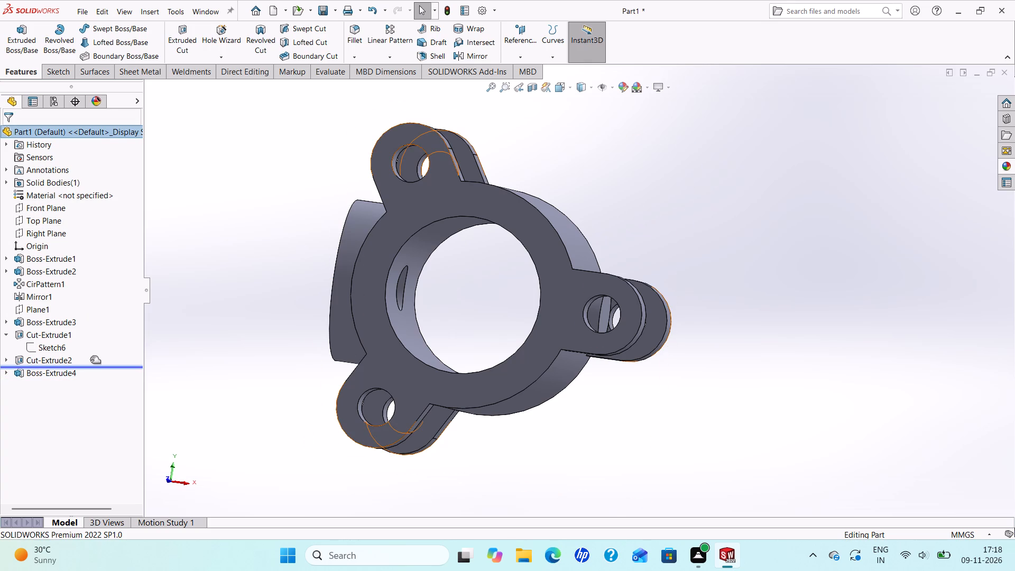
pyautogui.moveTo(90, 360); pyautogui.dragTo(94, 361)
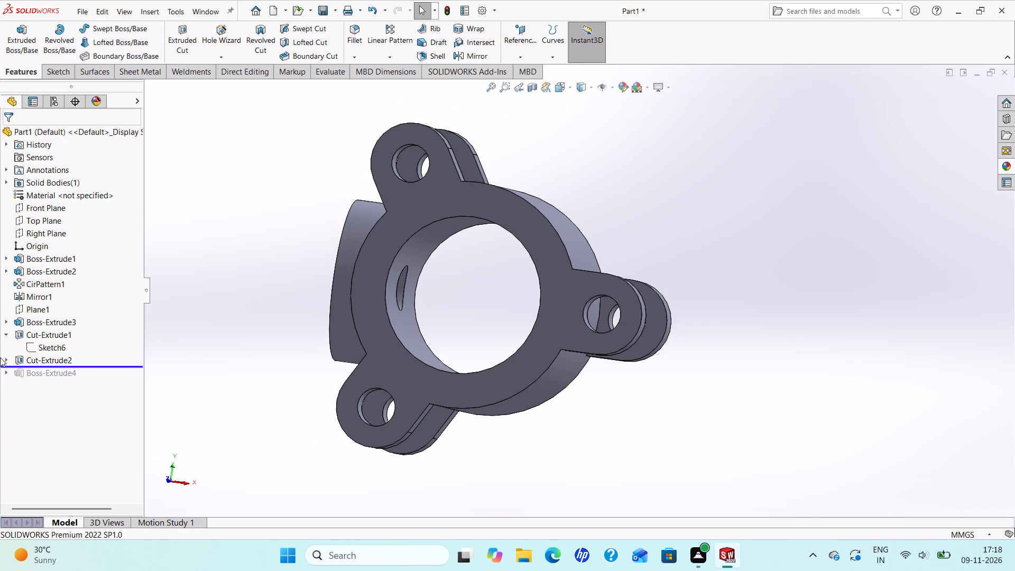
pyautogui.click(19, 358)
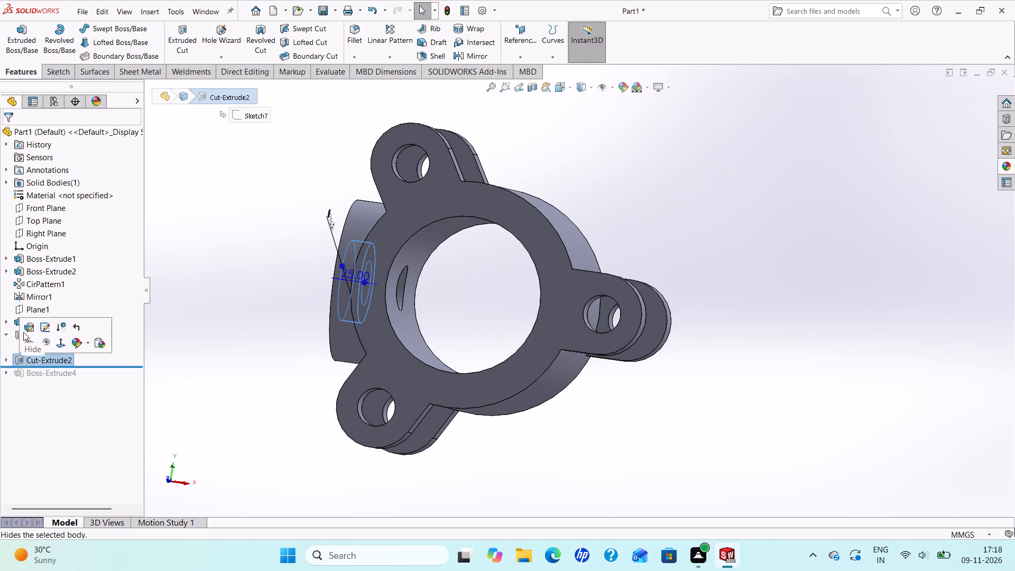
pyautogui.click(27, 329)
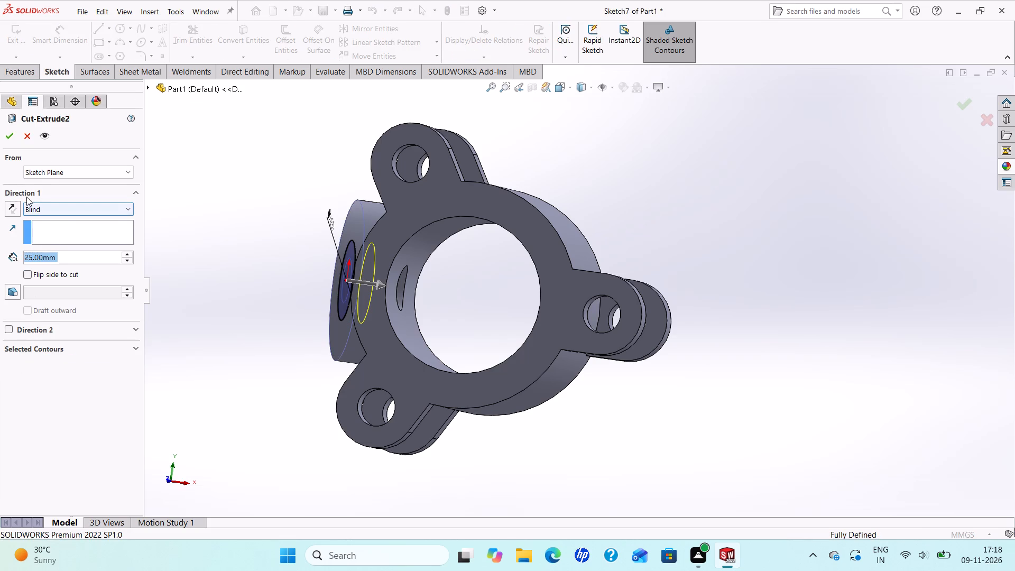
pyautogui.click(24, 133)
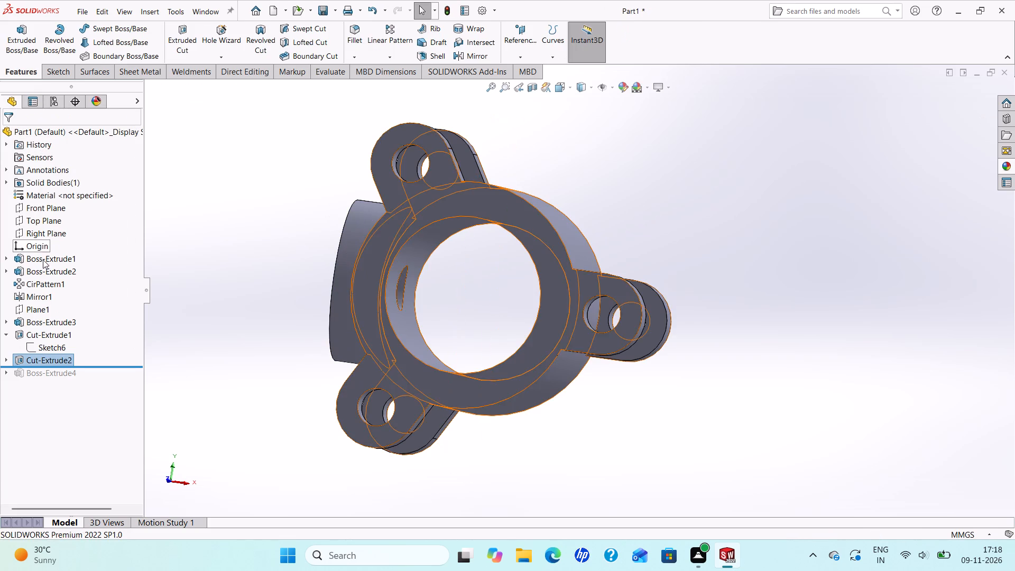
# Change the end condition of the side boss's bore cut, Cut-Extrude1, to Through All.
pyautogui.click(33, 336)
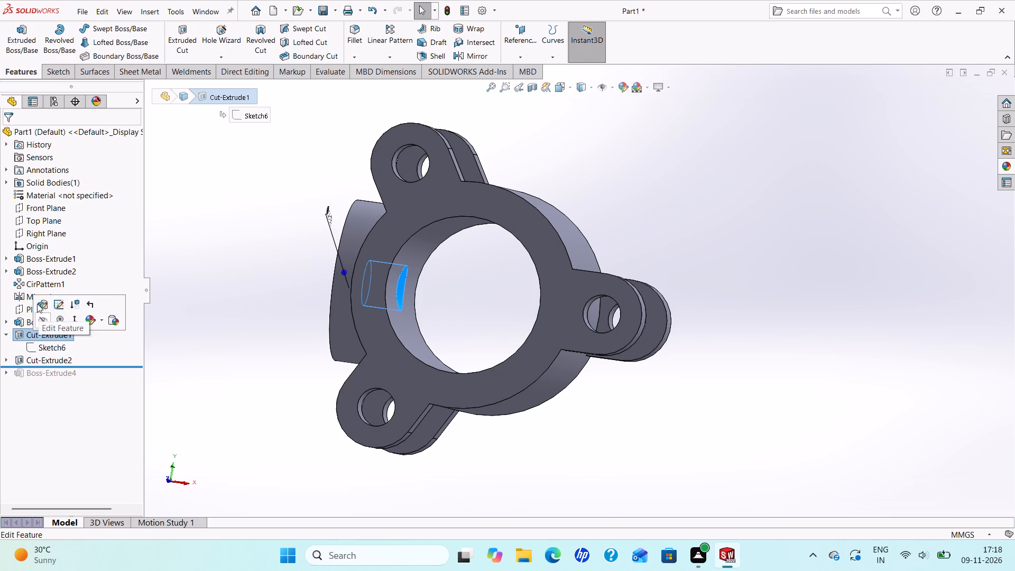
pyautogui.click(48, 303)
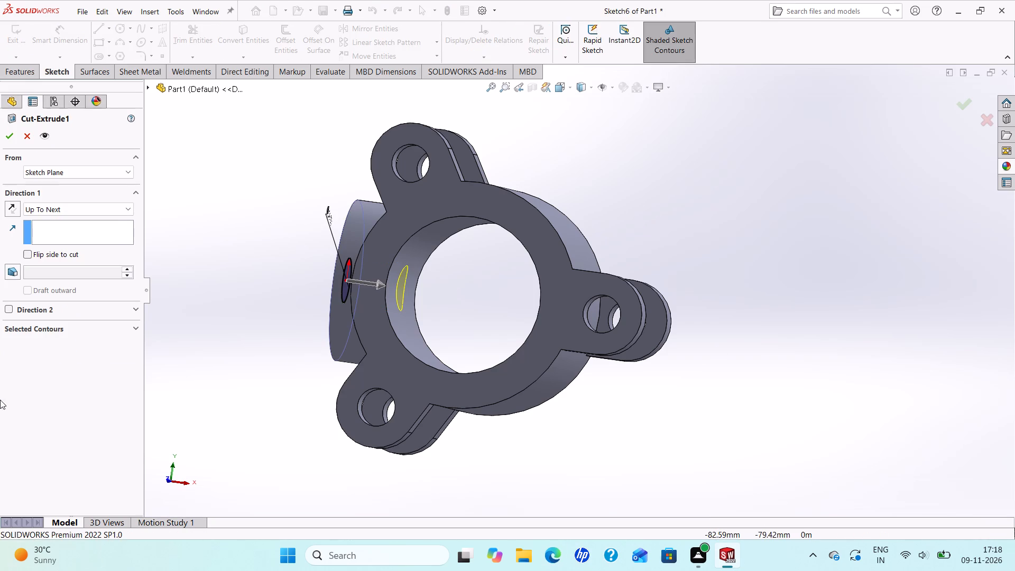
pyautogui.click(64, 207)
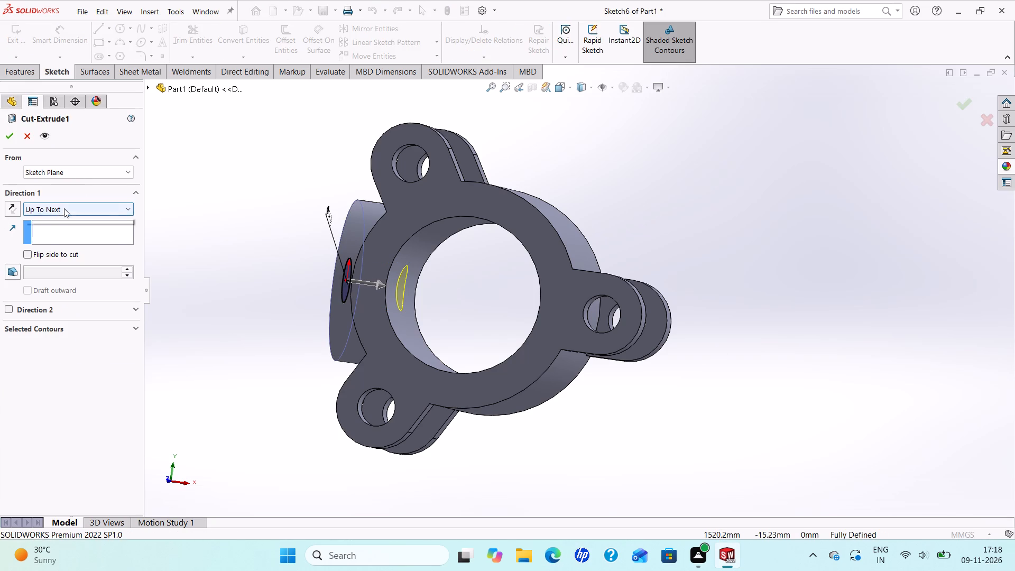
pyautogui.click(69, 231)
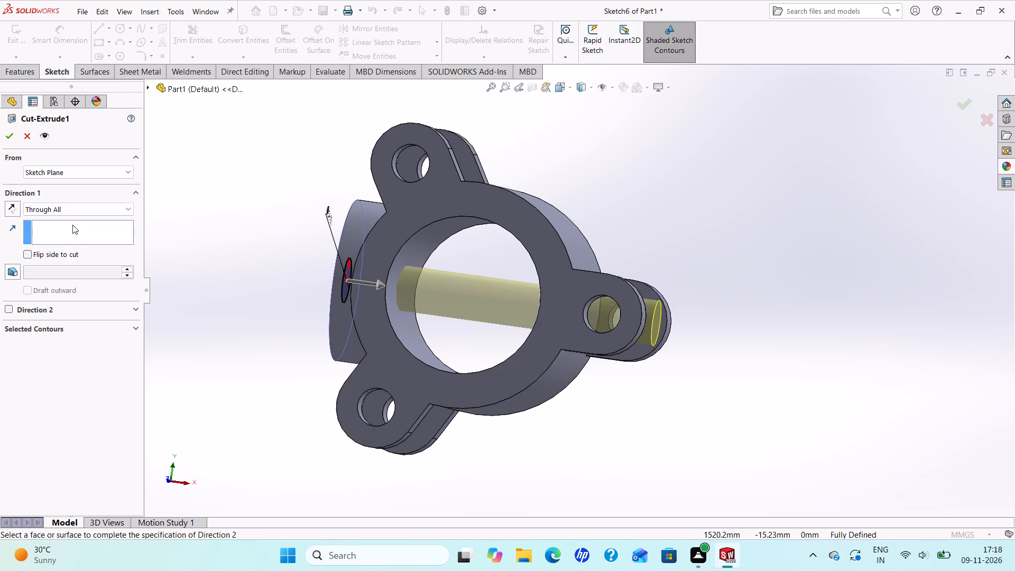
pyautogui.click(10, 134)
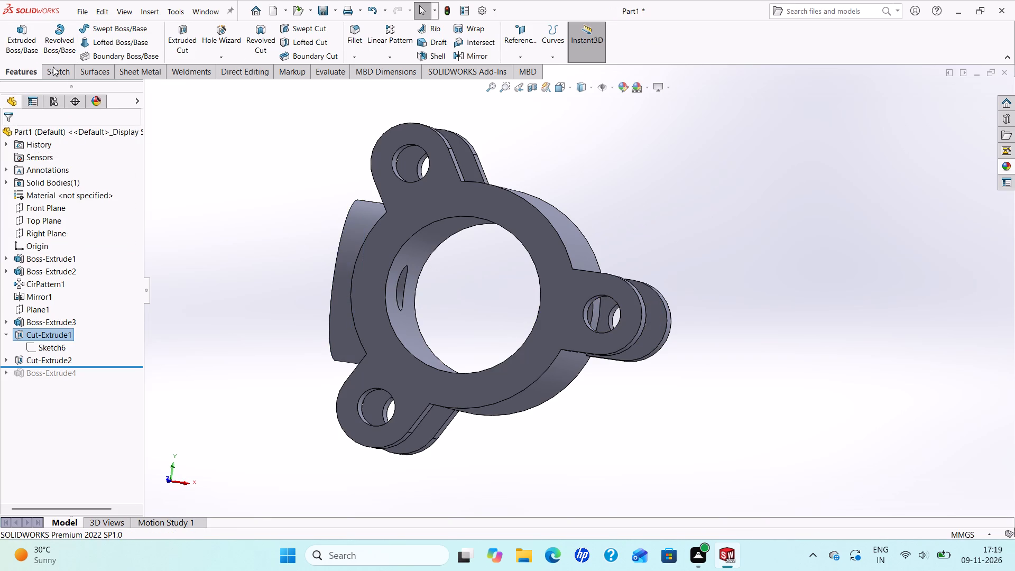
pyautogui.click(189, 135)
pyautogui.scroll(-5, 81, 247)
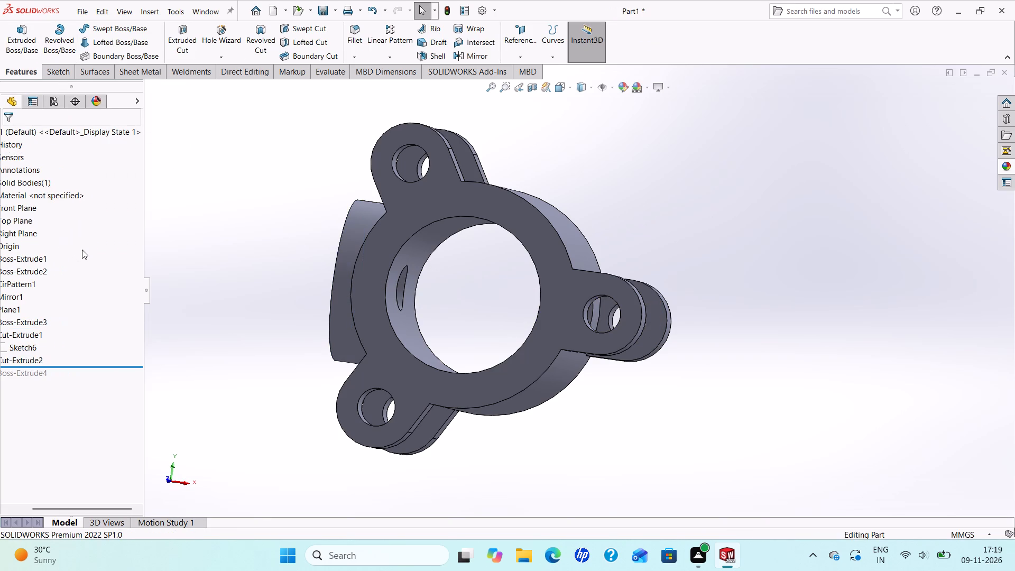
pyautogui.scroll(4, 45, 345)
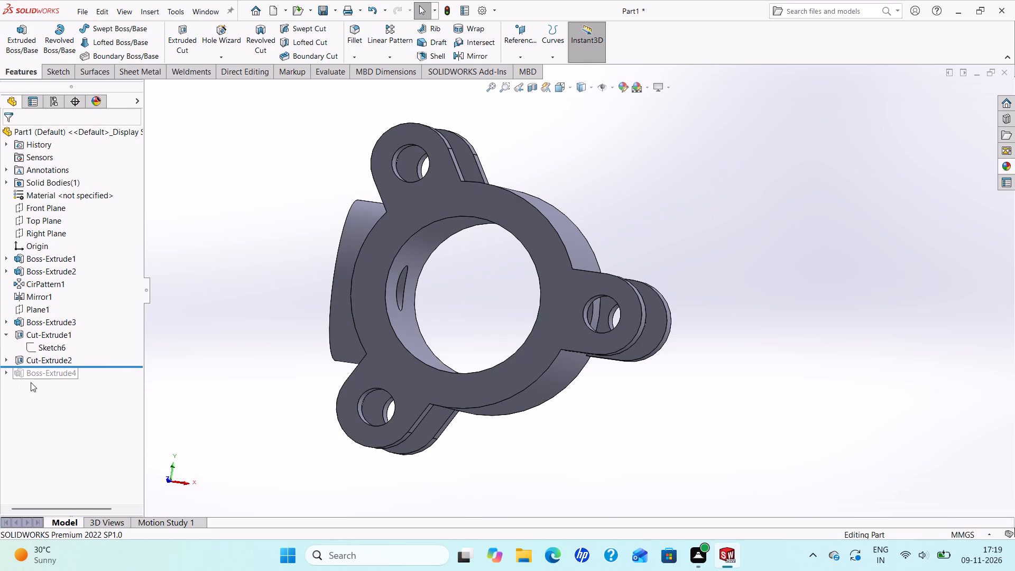
# Roll the feature history forward to include the 75 mm boss extrusion, Boss-Extrude4.
pyautogui.moveTo(82, 365); pyautogui.dragTo(82, 401)
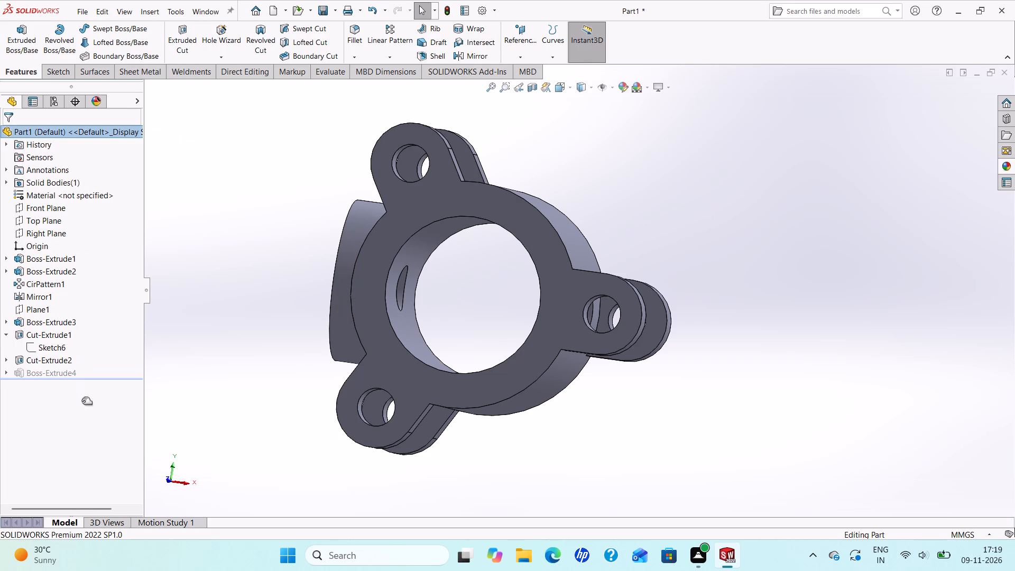
pyautogui.moveTo(82, 401); pyautogui.dragTo(85, 411)
# Examine the side boss bore, the opposite boss and the ring's interior from several angles.
pyautogui.scroll(3, 423, 255)
pyautogui.moveTo(458, 262); pyautogui.dragTo(508, 308, button='middle')
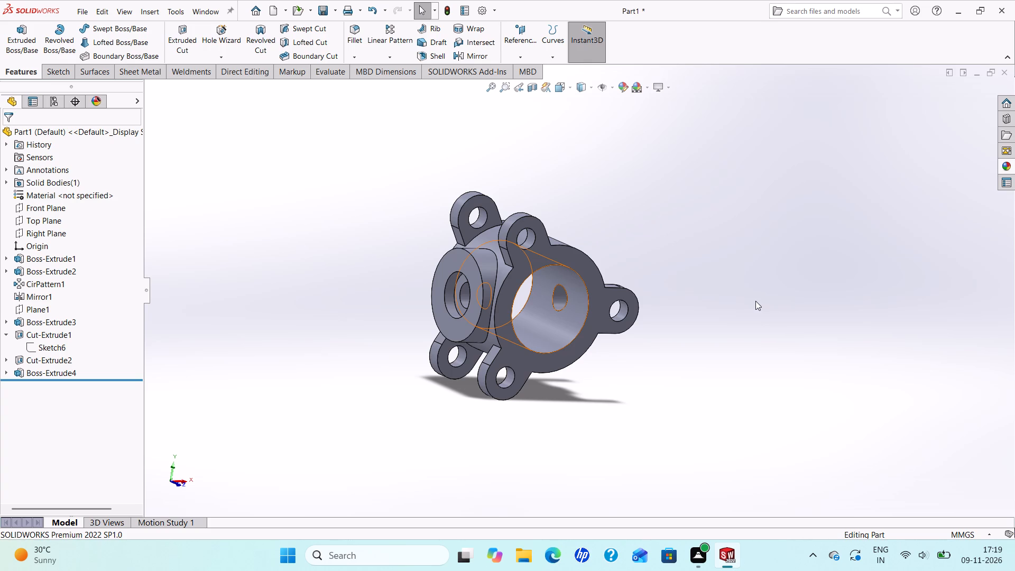
pyautogui.moveTo(523, 328); pyautogui.dragTo(493, 329, button='middle')
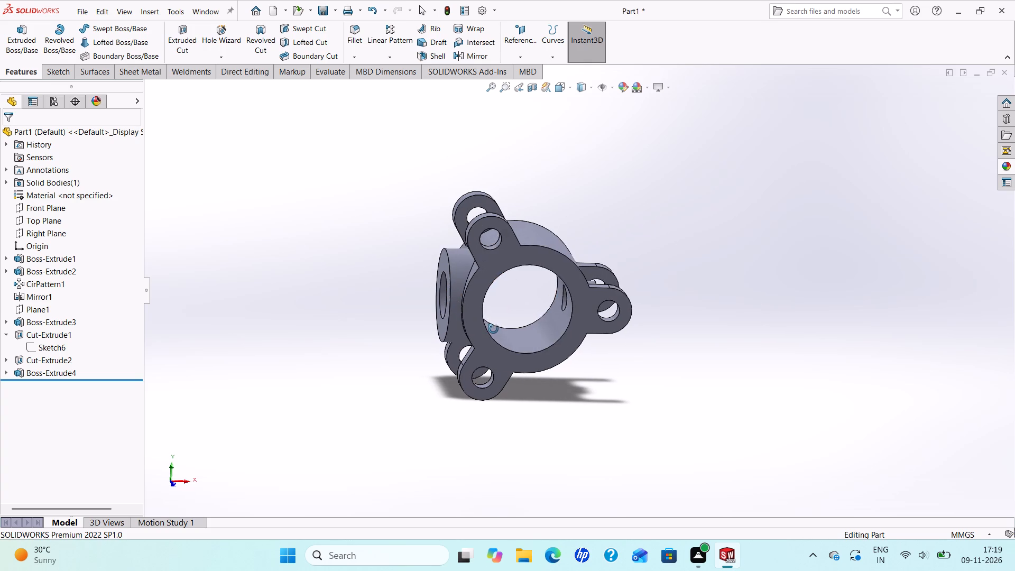
pyautogui.moveTo(493, 329); pyautogui.dragTo(493, 329, button='middle')
pyautogui.scroll(-1, 531, 316)
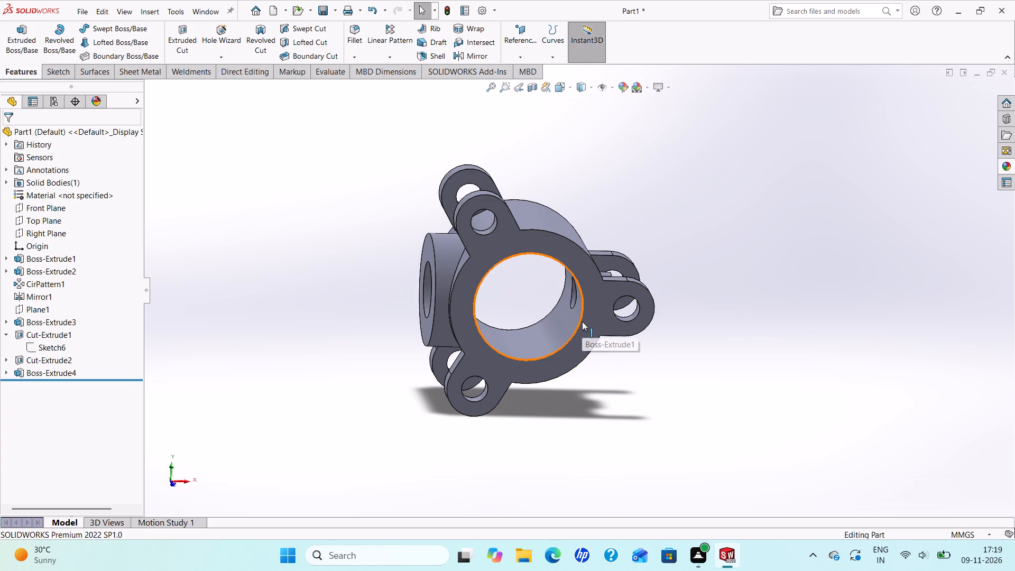
pyautogui.scroll(-1, 568, 277)
pyautogui.moveTo(568, 277); pyautogui.dragTo(447, 411, button='middle')
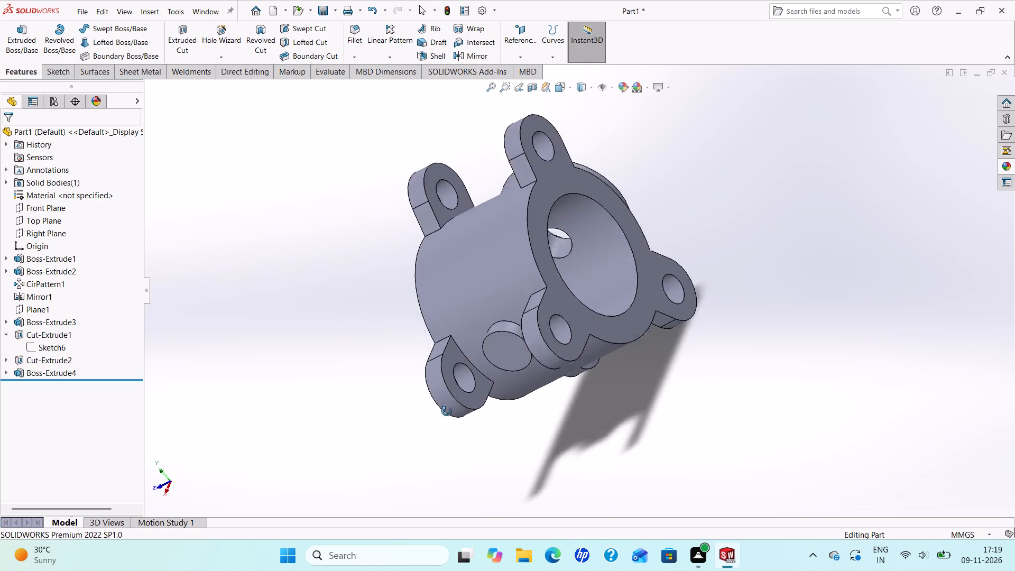
pyautogui.moveTo(447, 411); pyautogui.dragTo(368, 276, button='middle')
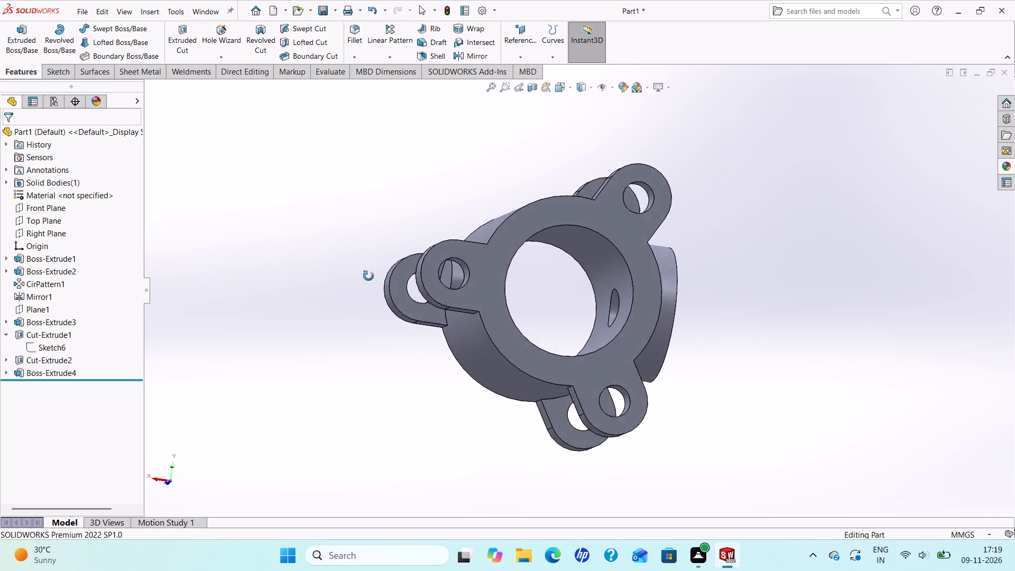
pyautogui.moveTo(368, 276); pyautogui.dragTo(330, 287, button='middle')
pyautogui.scroll(1, 338, 292)
pyautogui.scroll(-1, 479, 305)
pyautogui.scroll(1, 479, 305)
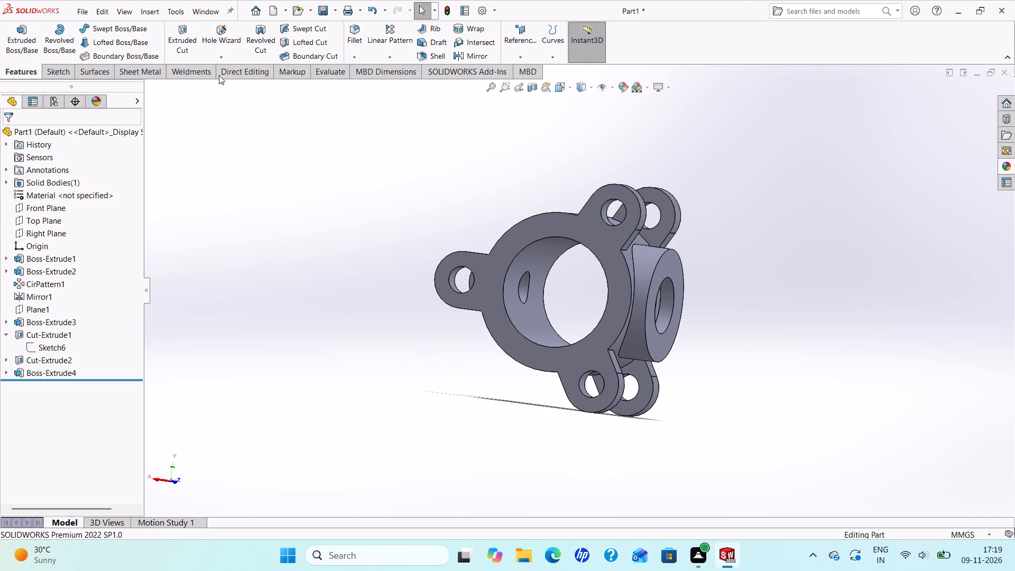
pyautogui.scroll(-1, 585, 123)
pyautogui.scroll(2, 586, 230)
pyautogui.scroll(-2, 615, 270)
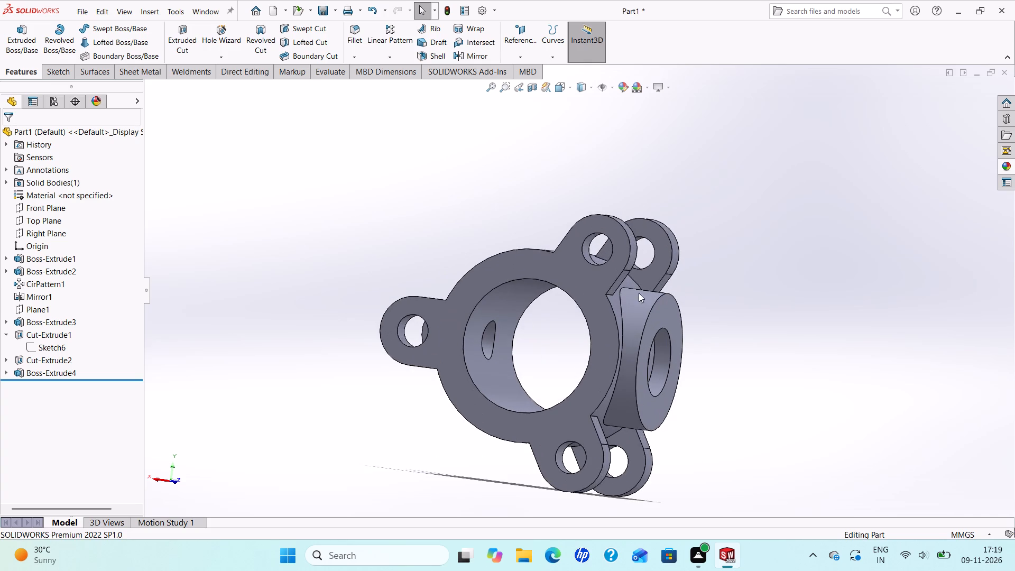
pyautogui.moveTo(671, 314); pyautogui.dragTo(494, 277, button='middle')
pyautogui.scroll(1, 492, 256)
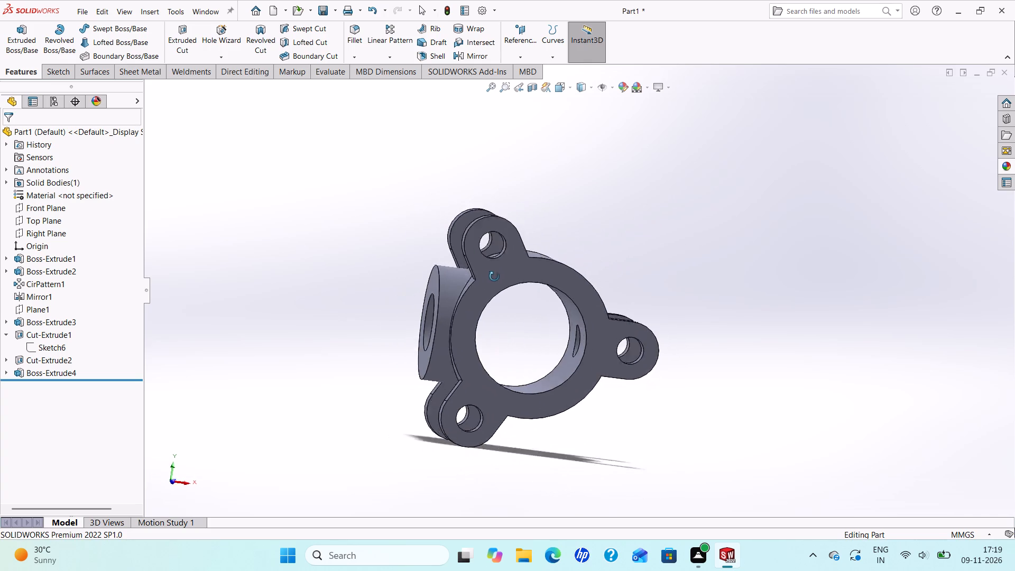
pyautogui.moveTo(494, 277); pyautogui.dragTo(504, 284, button='middle')
pyautogui.scroll(-2, 585, 373)
pyautogui.moveTo(589, 372); pyautogui.dragTo(550, 270, button='middle')
pyautogui.scroll(1, 550, 270)
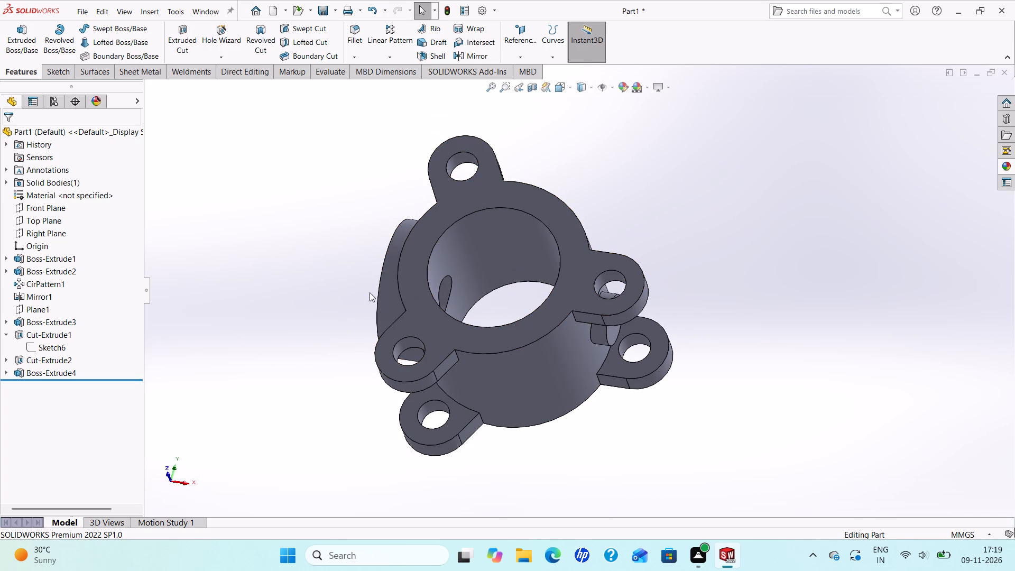
# Start a sketch on the side boss's annular end face and draw an origin-centred circle about 167 mm in diameter.
pyautogui.moveTo(304, 303); pyautogui.dragTo(410, 370, button='middle')
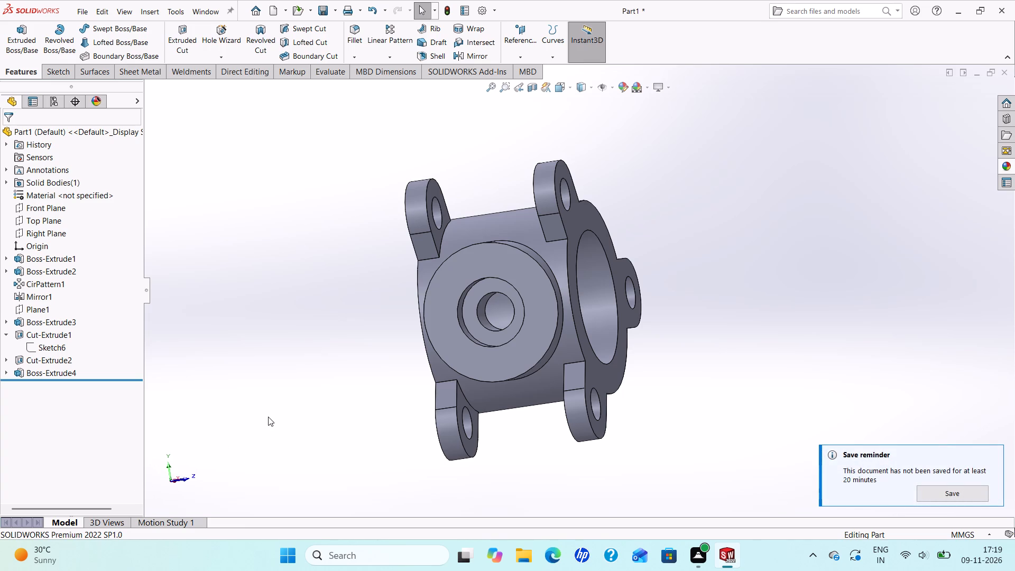
pyautogui.click(471, 280)
pyautogui.click(522, 253)
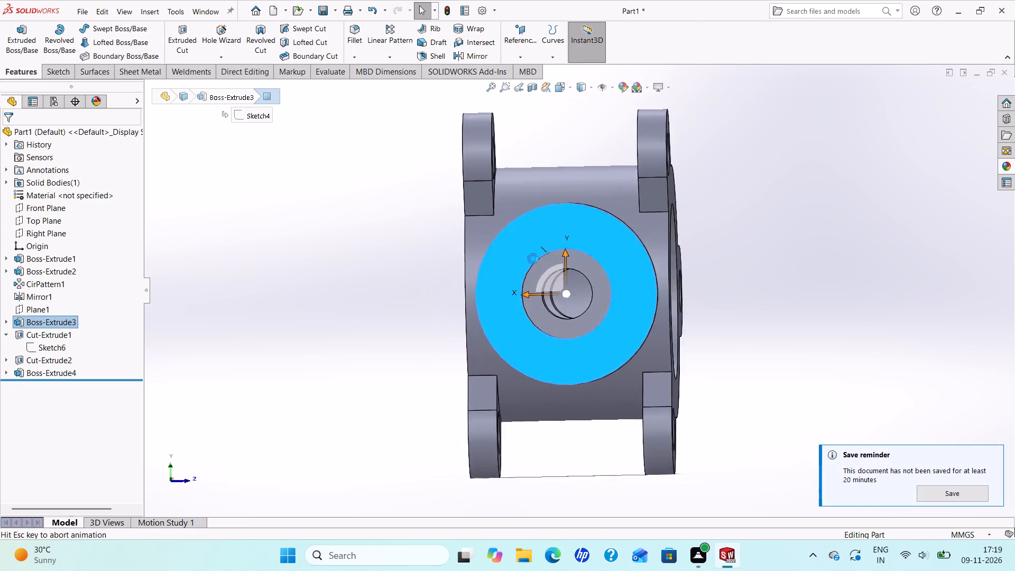
pyautogui.scroll(1, 656, 278)
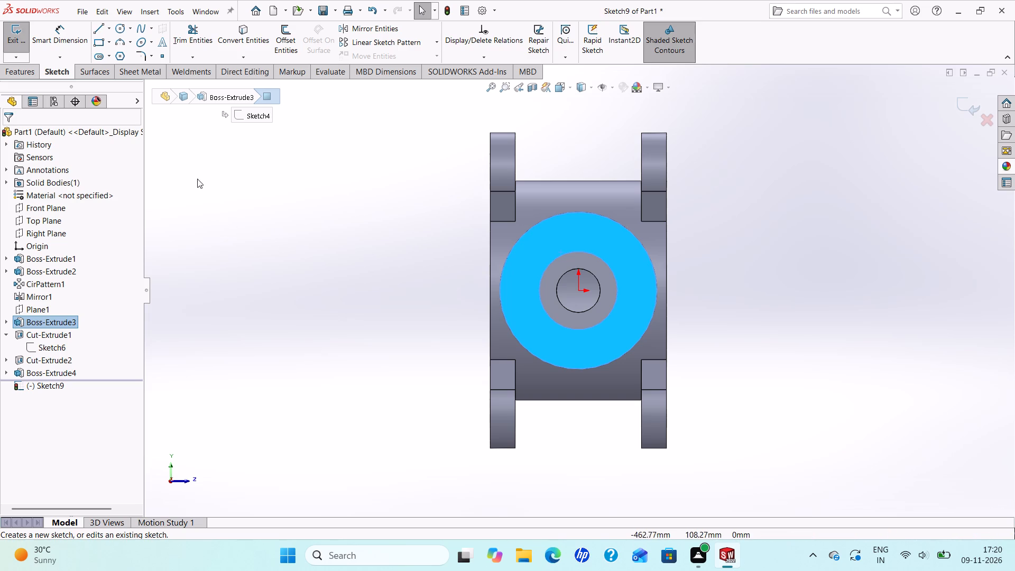
pyautogui.click(122, 31)
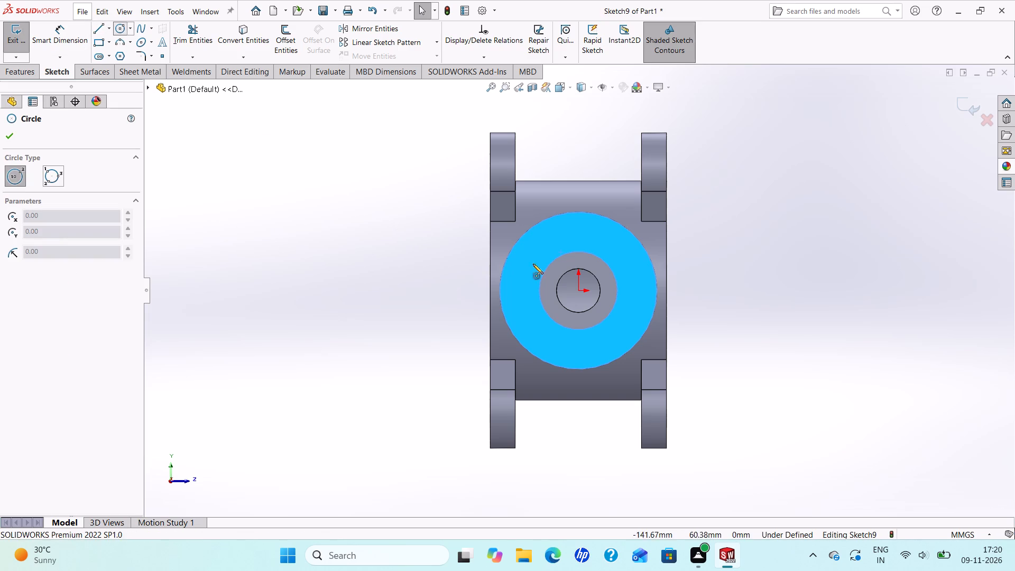
pyautogui.click(578, 291)
pyautogui.click(624, 338)
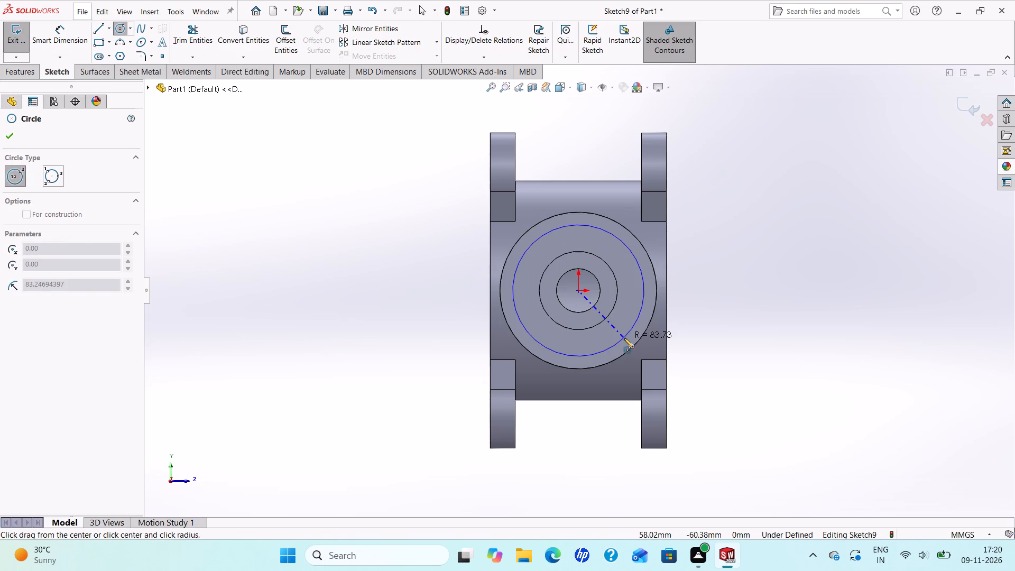
pyautogui.rightClick(624, 338)
pyautogui.click(666, 343)
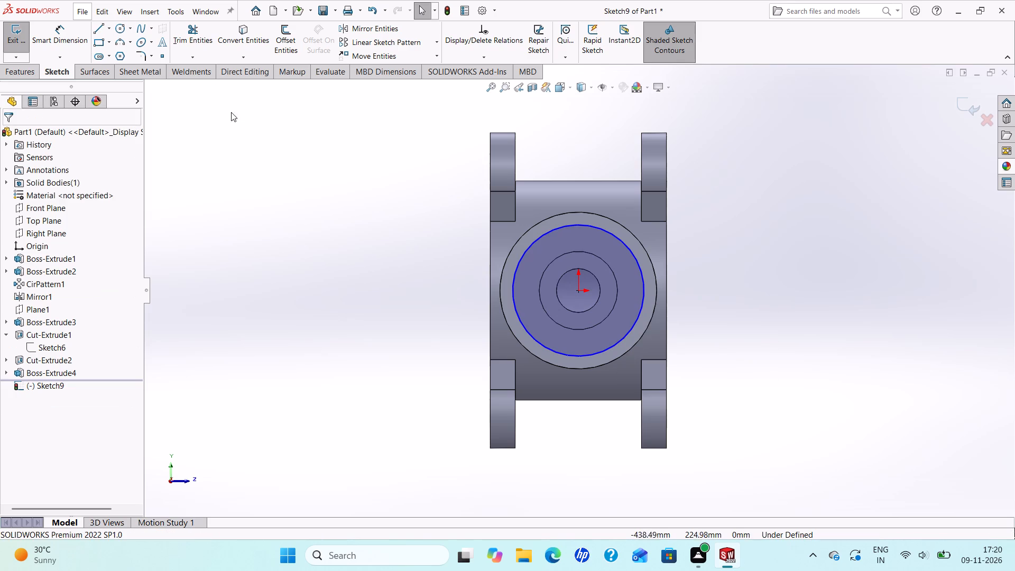
# Dimension the new circle on the side boss face with a diameter of 150 mm.
pyautogui.click(53, 36)
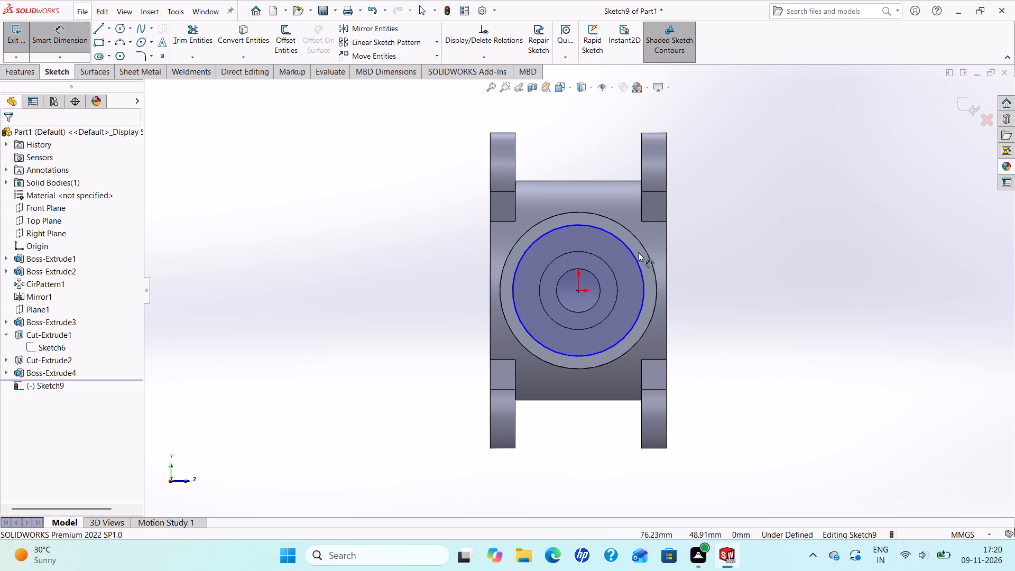
pyautogui.click(637, 257)
pyautogui.click(748, 209)
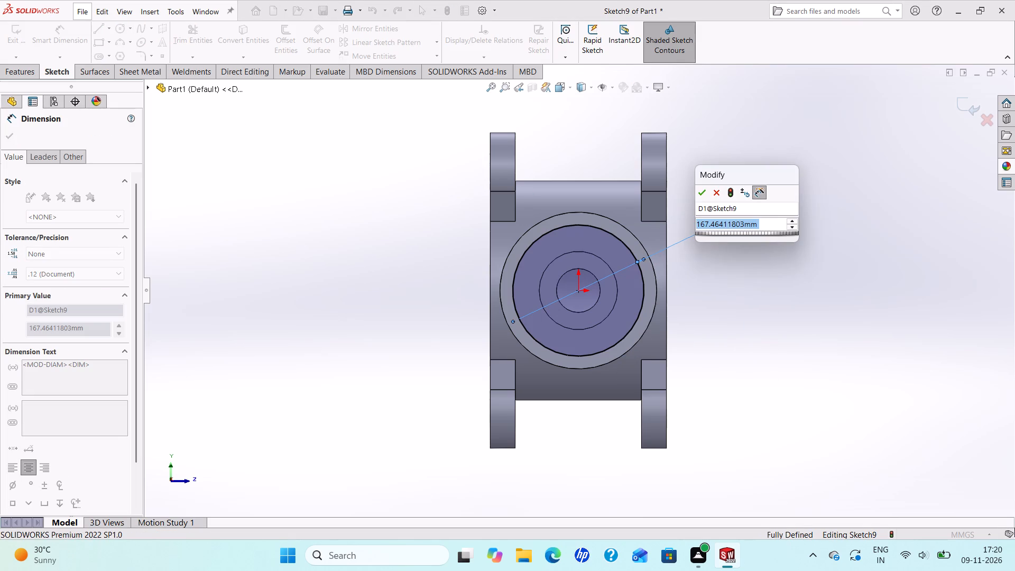
pyautogui.write('150')
pyautogui.press('Return')
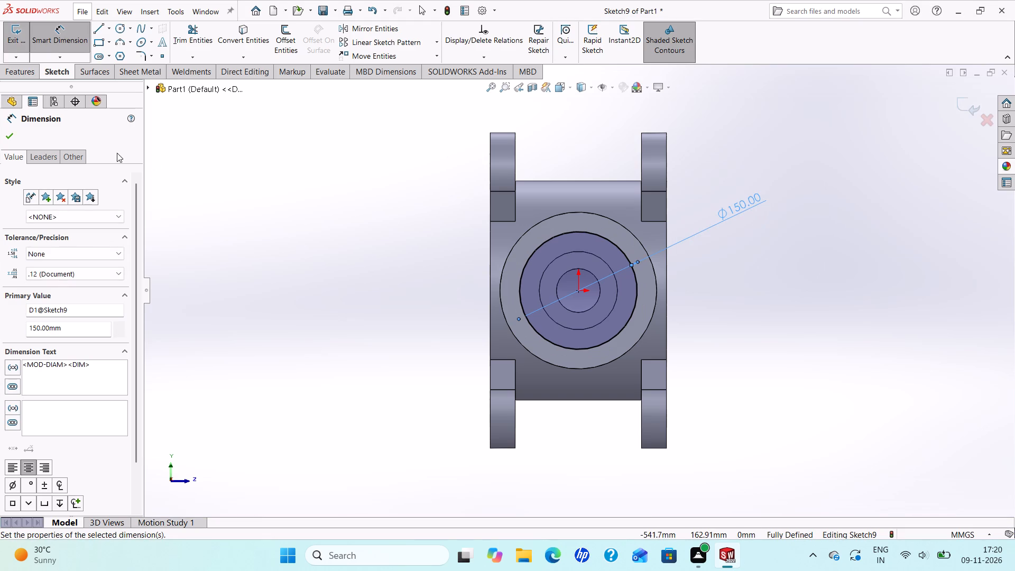
pyautogui.click(6, 136)
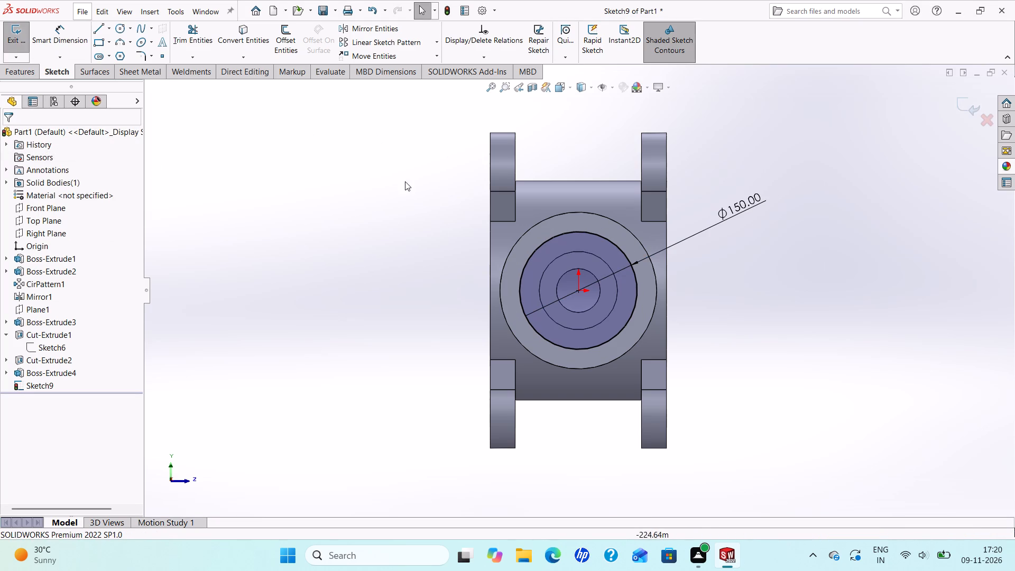
# Convert the 150 mm circle to construction geometry as the bolt circle.
pyautogui.click(522, 273)
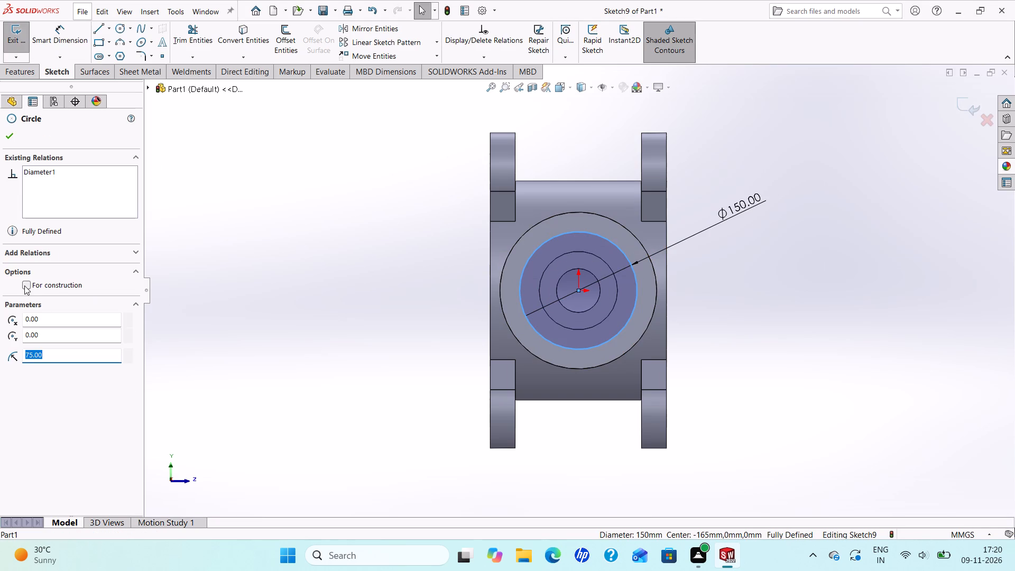
pyautogui.click(24, 285)
pyautogui.click(13, 135)
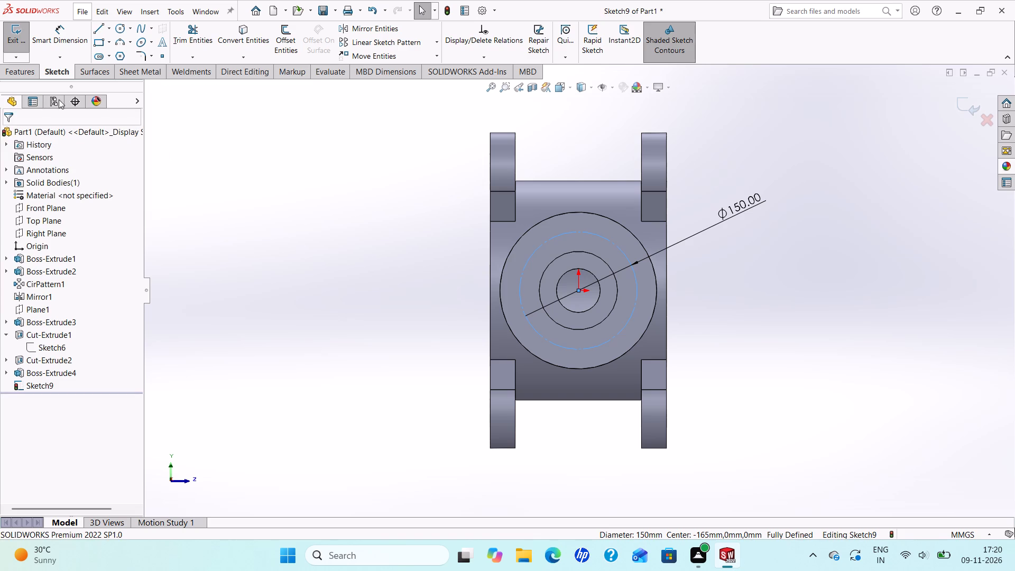
# Draw a hole circle about 24 mm in diameter, centred on the bolt circle's quadrant point along the positive Z direction.
pyautogui.click(119, 24)
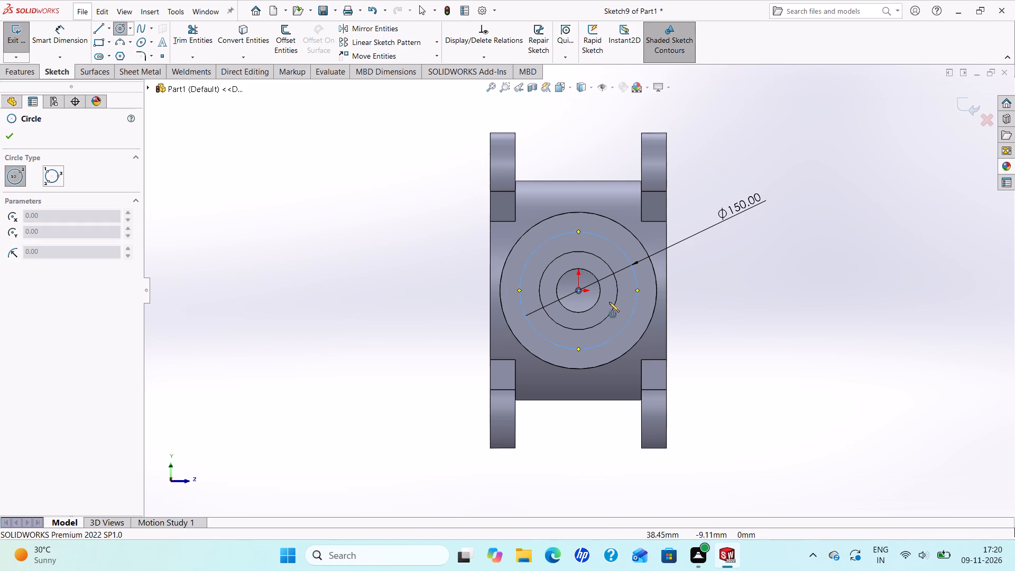
pyautogui.scroll(-4, 609, 302)
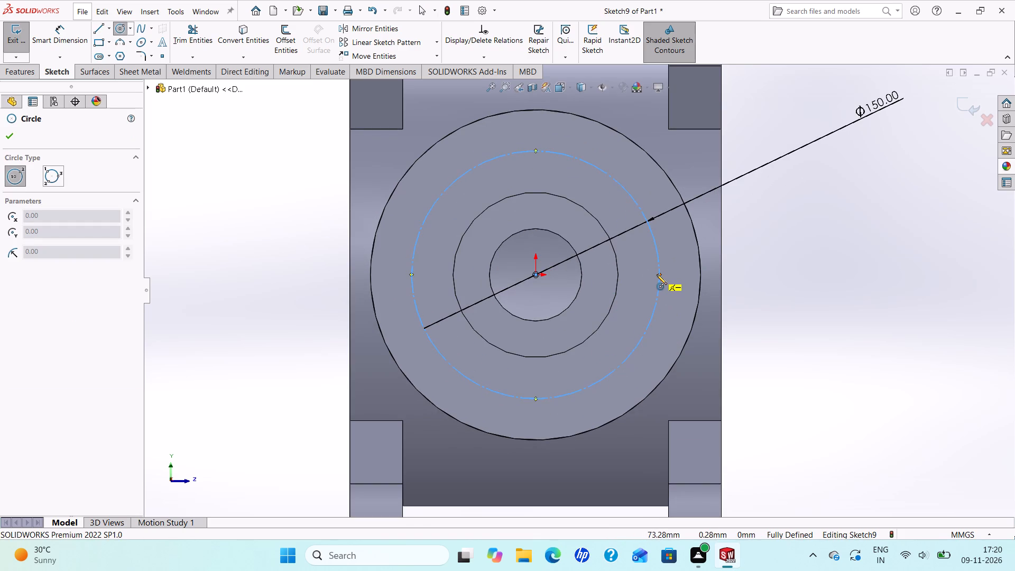
pyautogui.click(660, 273)
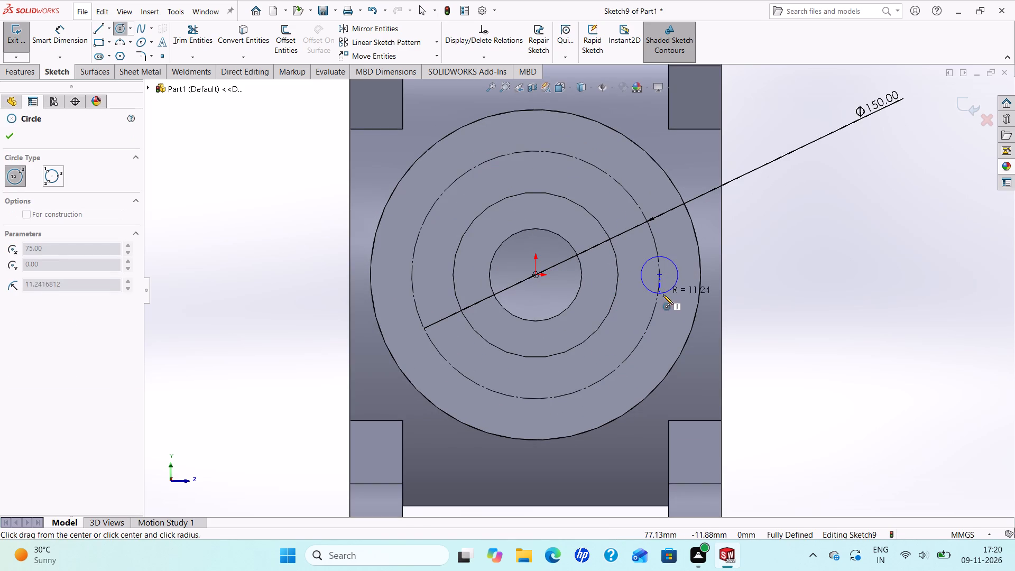
pyautogui.click(663, 294)
pyautogui.rightClick(663, 294)
pyautogui.click(692, 309)
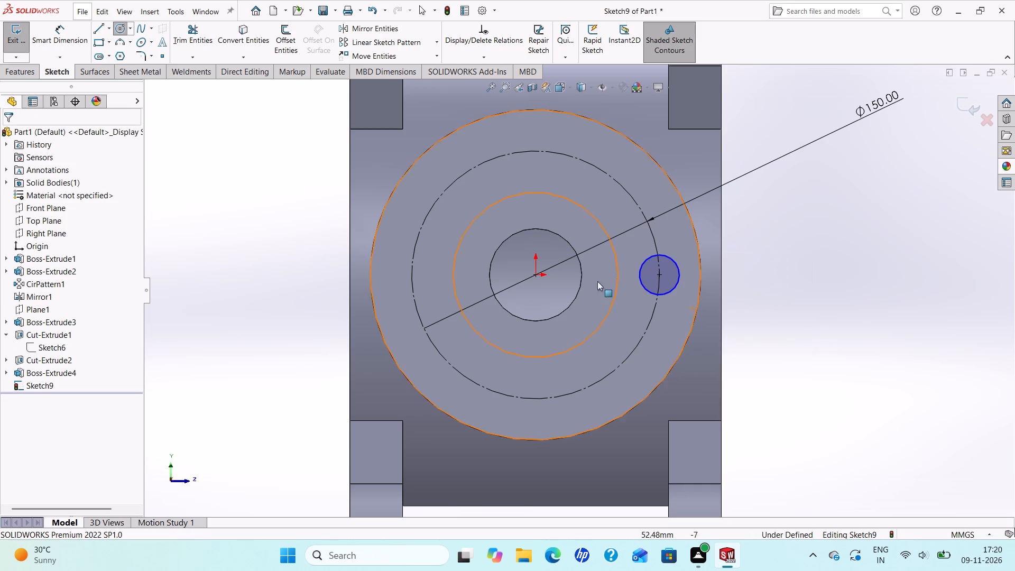
# Dimension the small hole circle with a diameter of 20 mm.
pyautogui.click(71, 34)
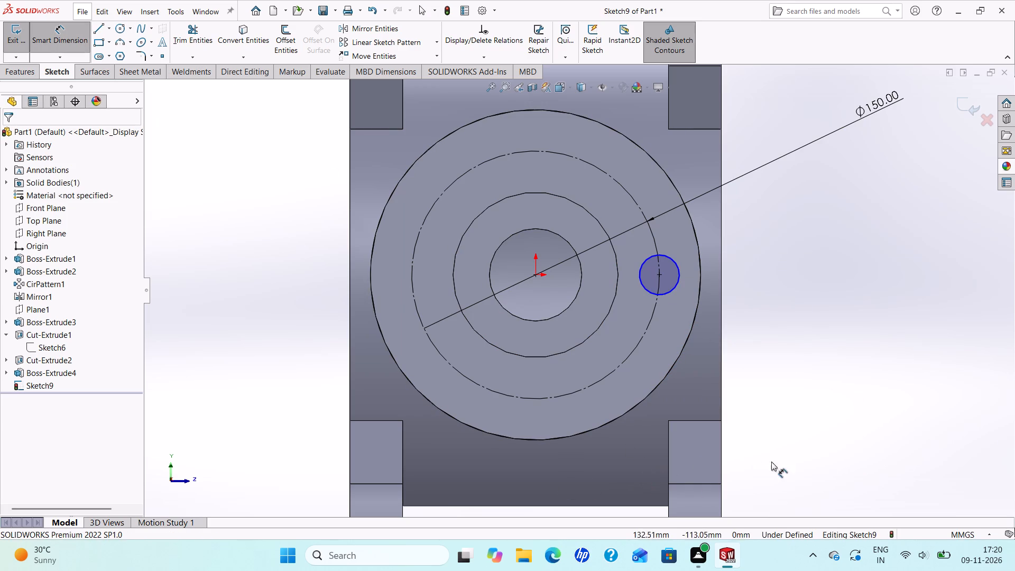
pyautogui.click(682, 273)
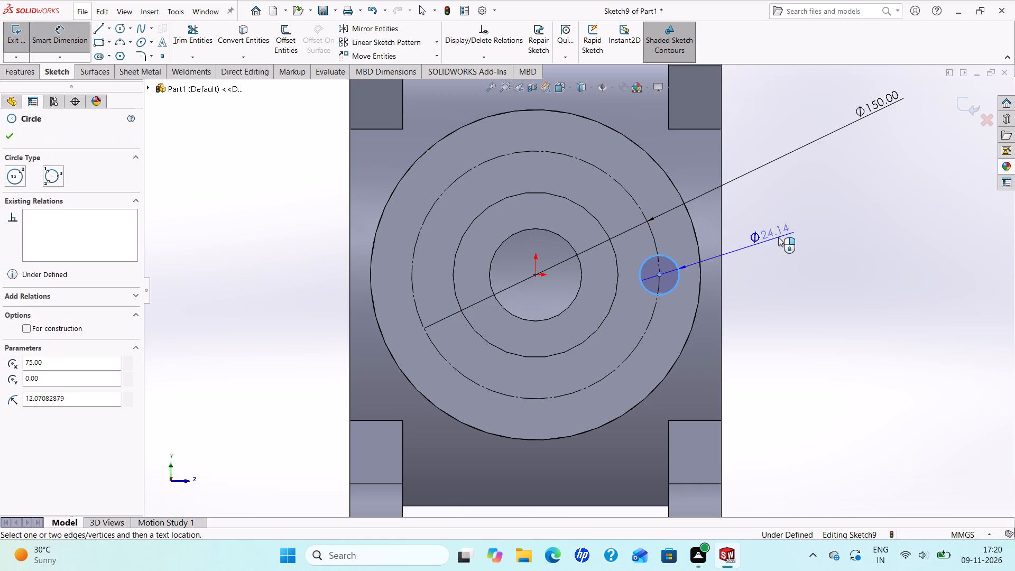
pyautogui.click(779, 235)
pyautogui.press('2')
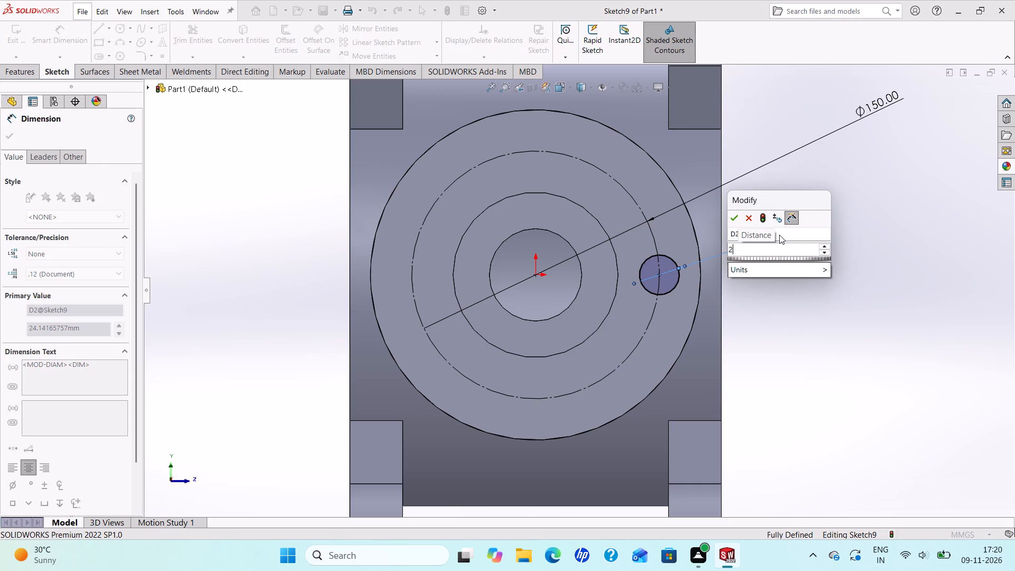
pyautogui.press('0')
pyautogui.press('Return')
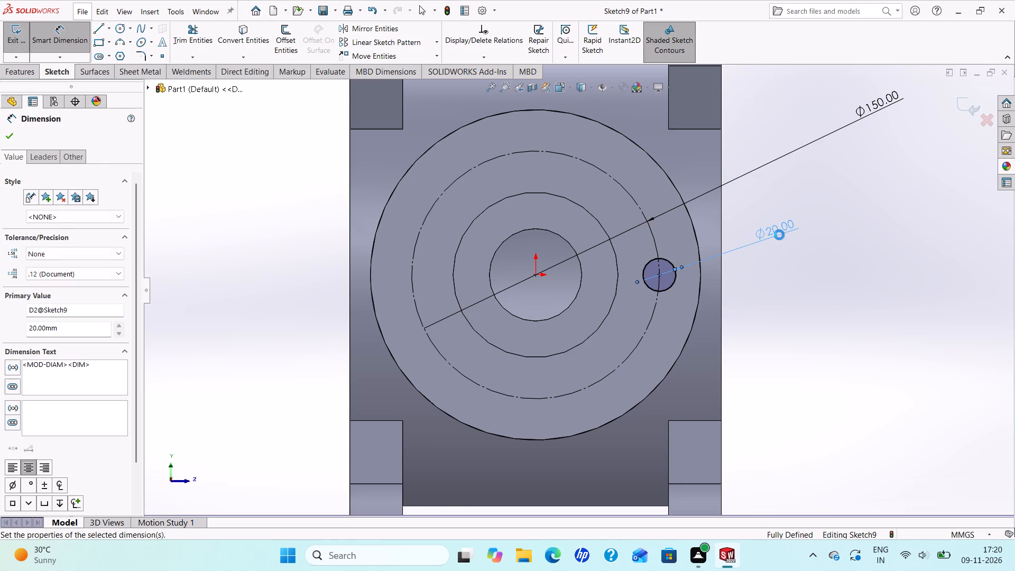
pyautogui.click(6, 131)
# Create a circular sketch pattern of the 20 mm hole circle about the bolt circle's centre, with 3 instances equally spaced over 360 degrees.
pyautogui.scroll(2, 232, 269)
pyautogui.scroll(-1, 290, 273)
pyautogui.scroll(2, 290, 273)
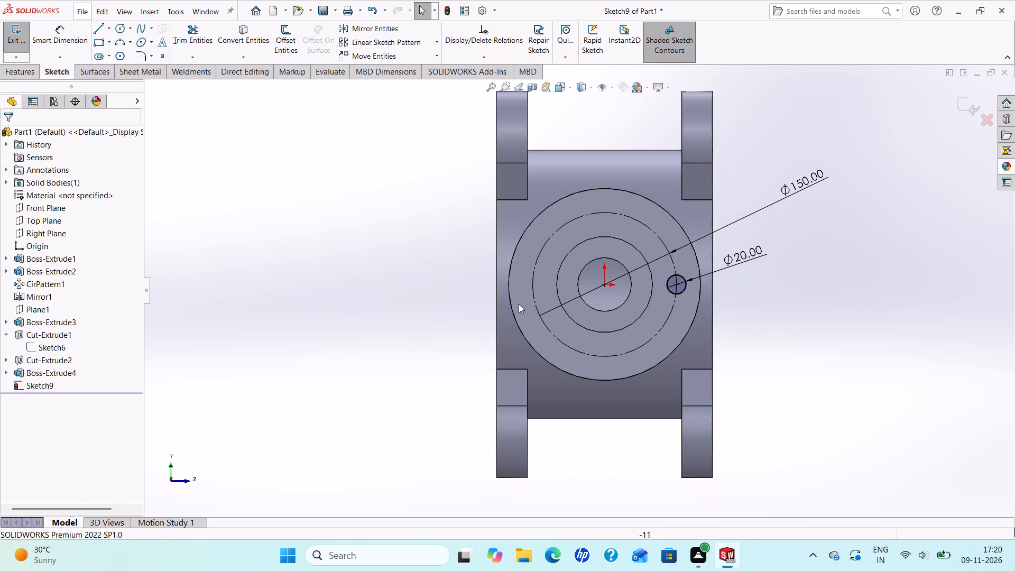
pyautogui.scroll(1, 695, 292)
pyautogui.scroll(-3, 722, 306)
pyautogui.scroll(2, 717, 292)
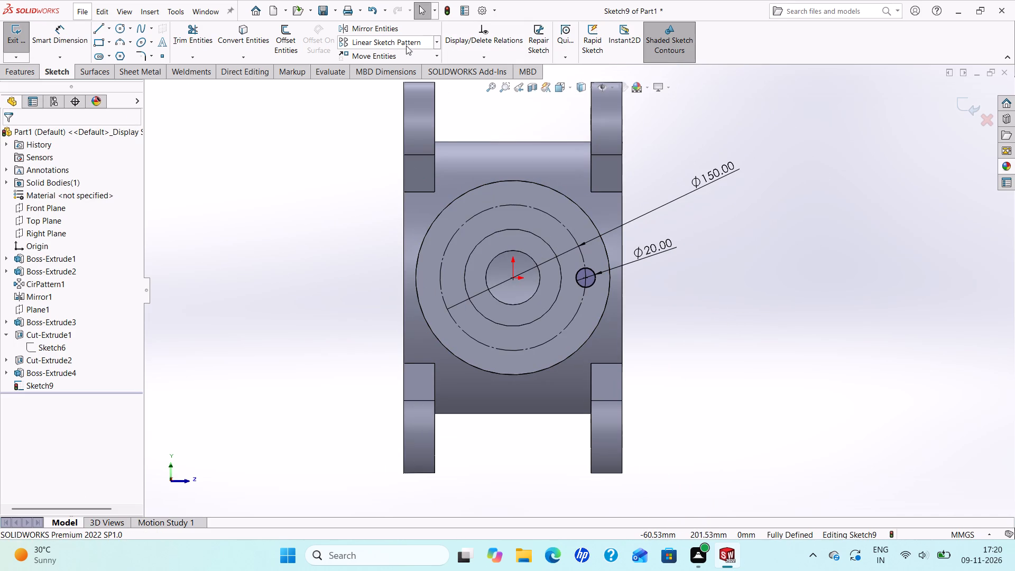
pyautogui.click(439, 43)
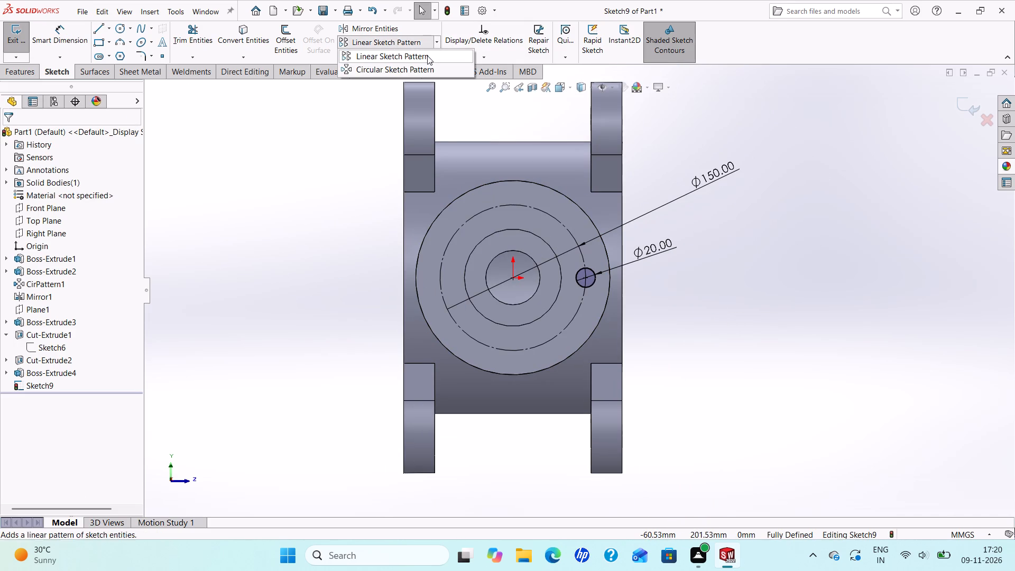
pyautogui.click(414, 70)
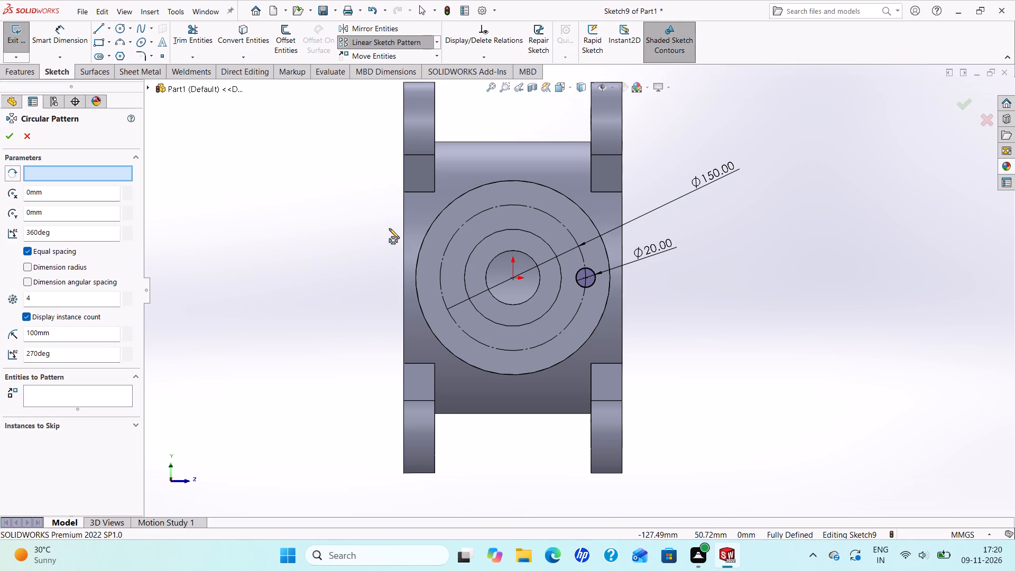
pyautogui.click(67, 174)
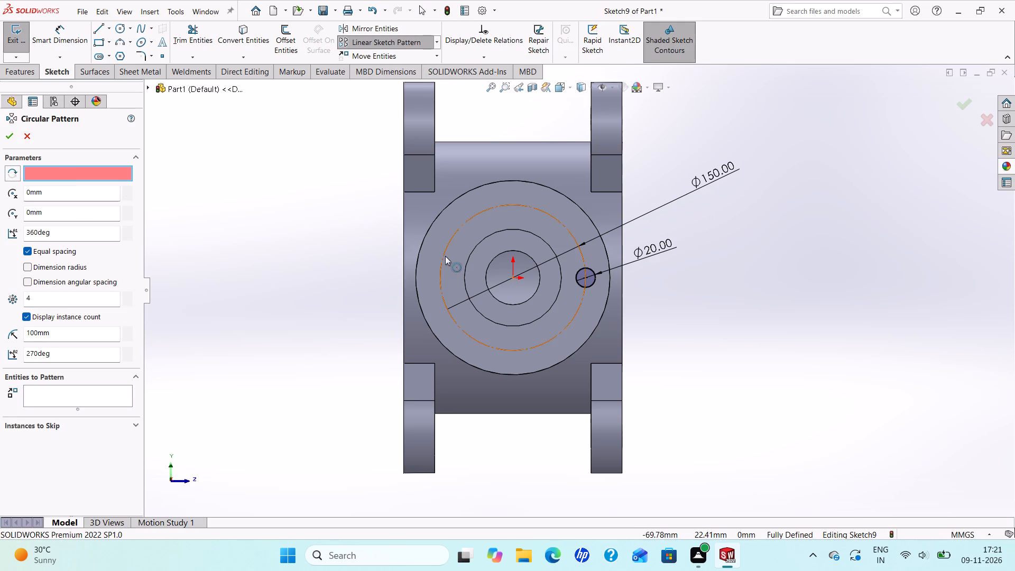
pyautogui.click(445, 256)
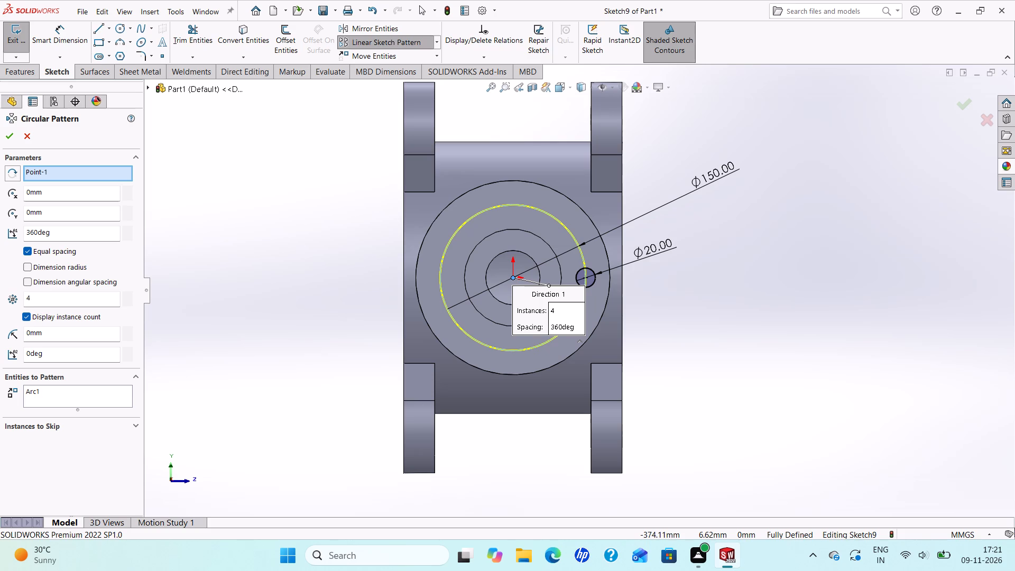
pyautogui.moveTo(39, 298); pyautogui.dragTo(0, 289)
pyautogui.press('3')
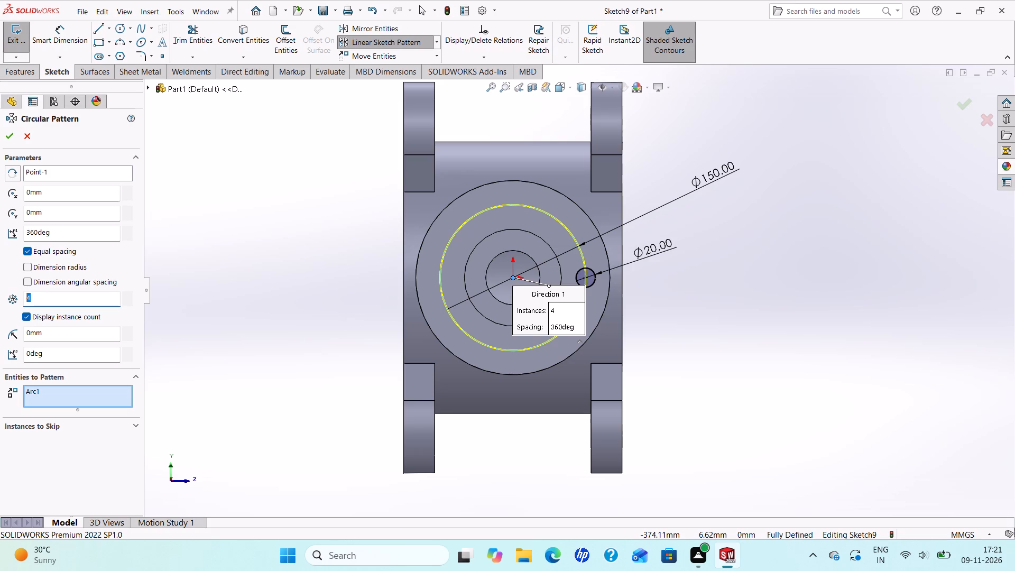
pyautogui.press('Return')
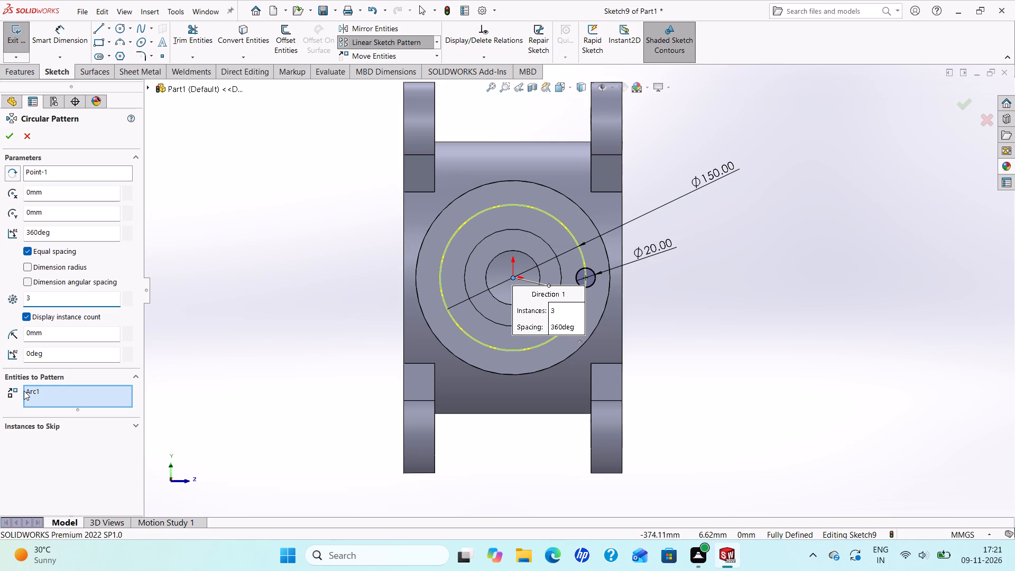
pyautogui.rightClick(24, 391)
pyautogui.rightClick(26, 392)
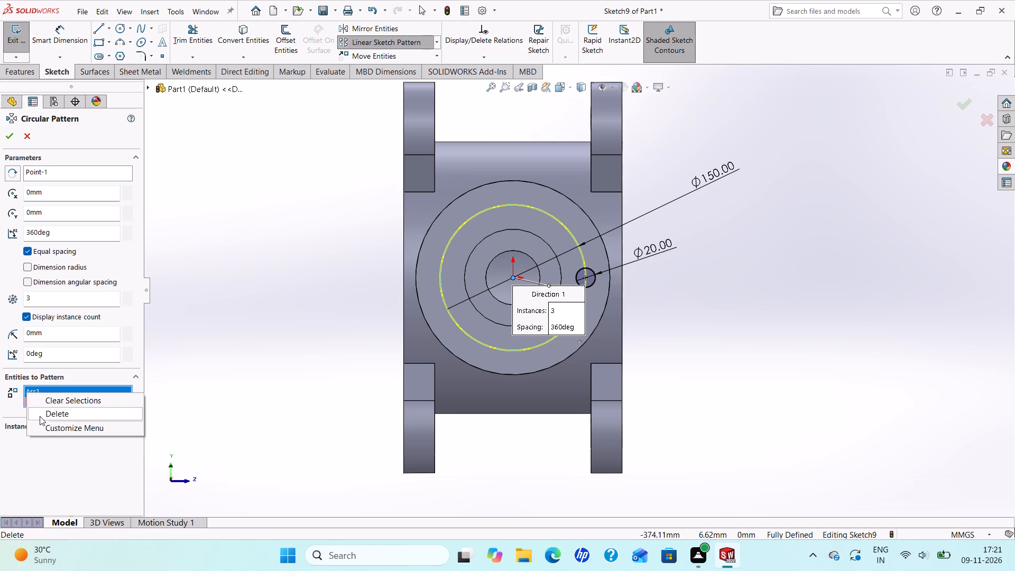
pyautogui.click(40, 416)
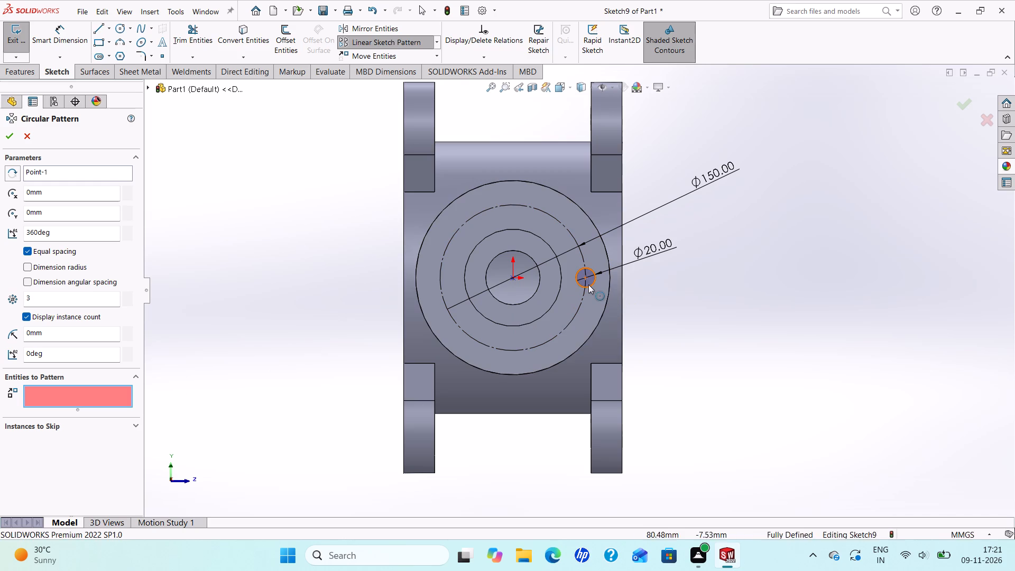
pyautogui.click(588, 284)
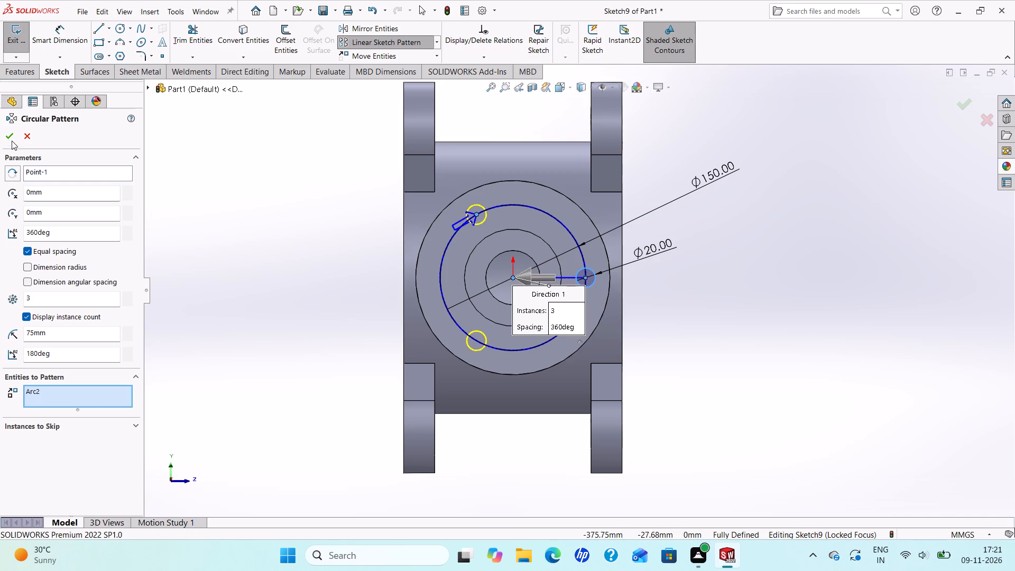
pyautogui.click(12, 137)
# Dimension the vertical distance between the centres of the two patterned hole circles.
pyautogui.scroll(1, 164, 238)
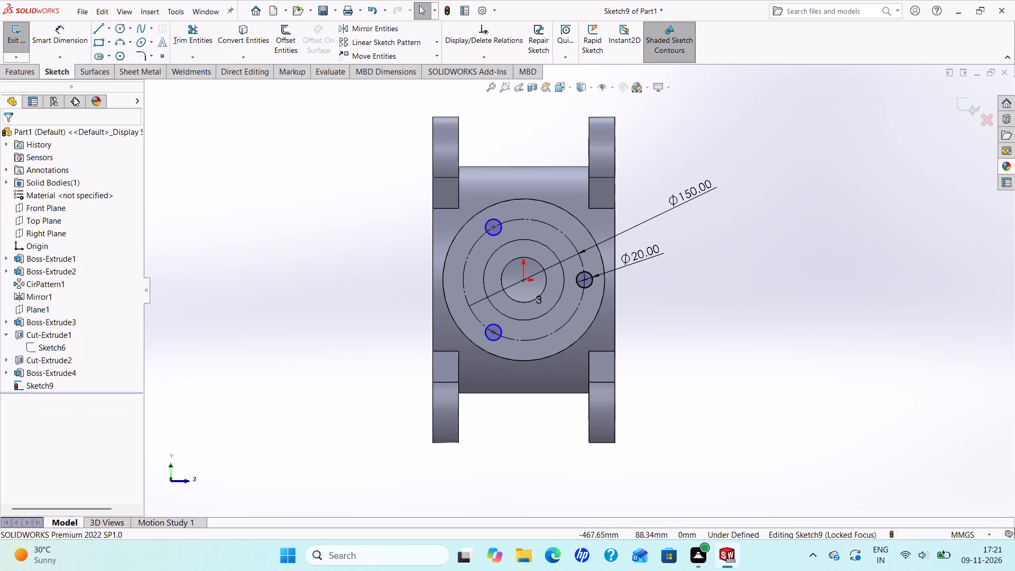
pyautogui.click(63, 38)
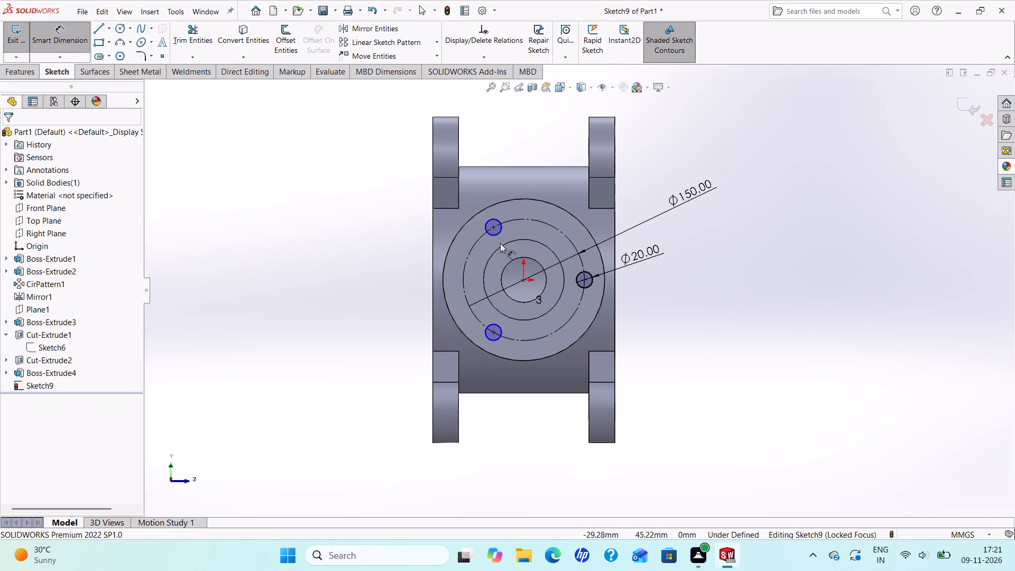
pyautogui.click(493, 228)
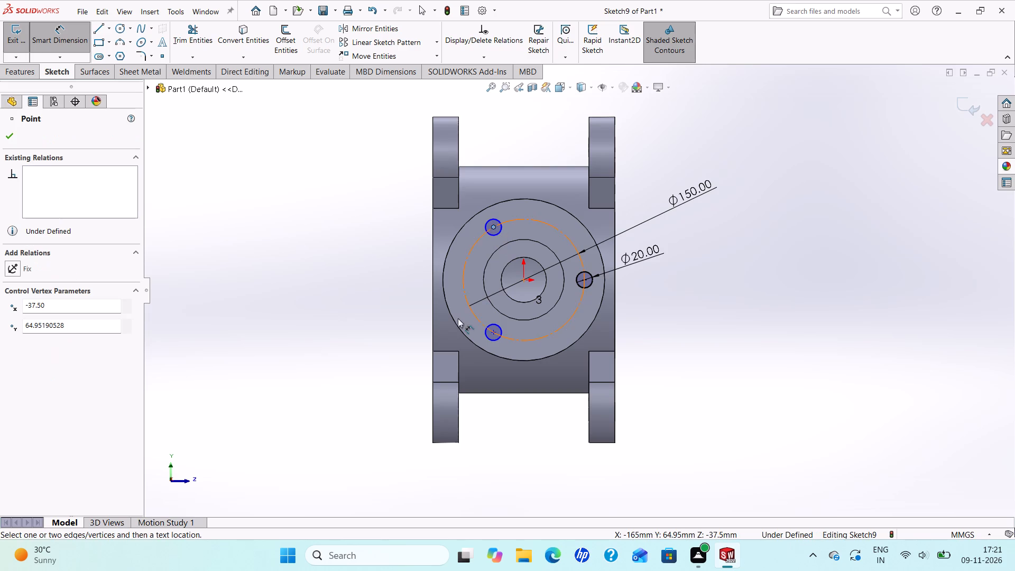
pyautogui.click(494, 335)
pyautogui.click(372, 335)
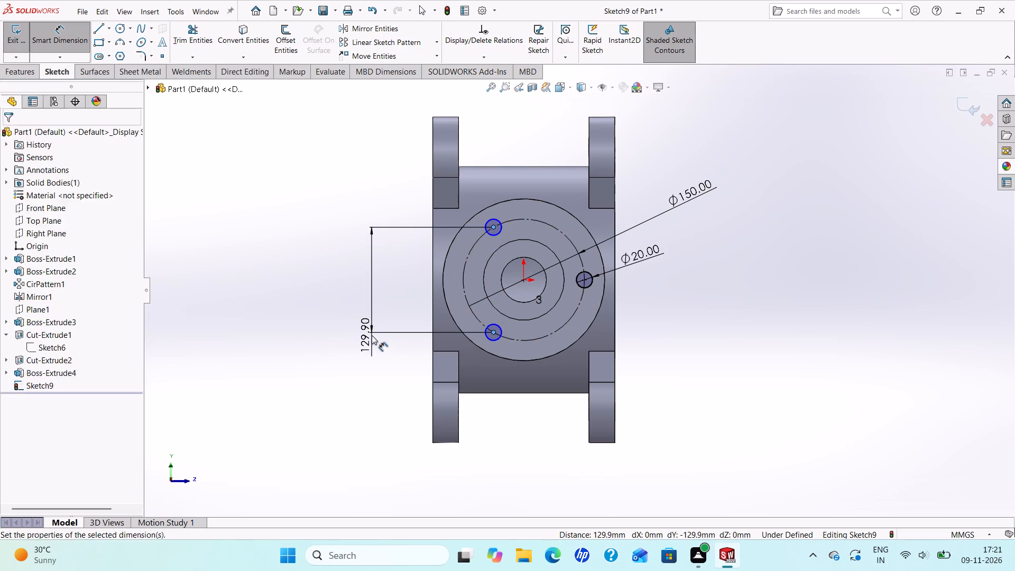
pyautogui.click(326, 316)
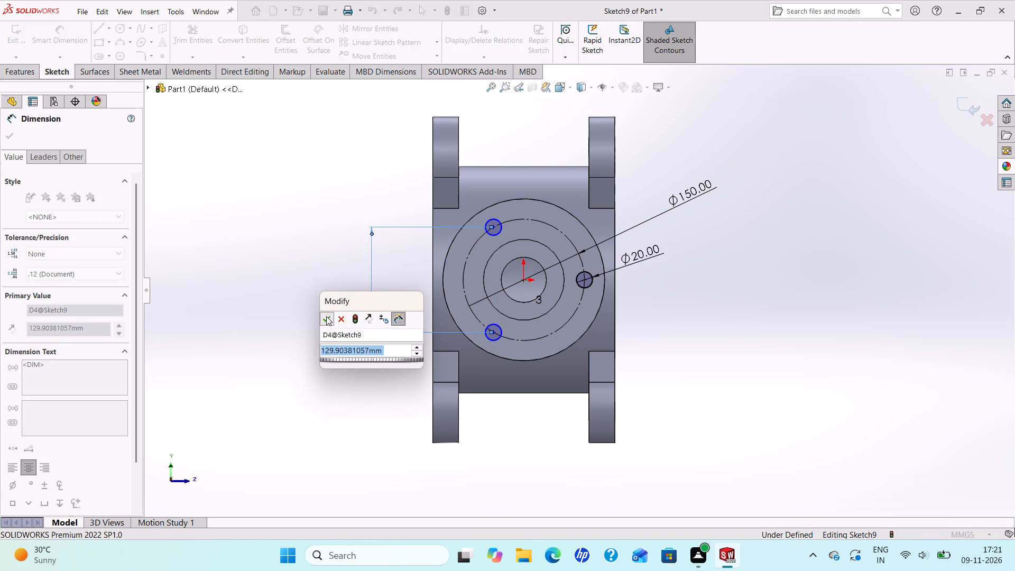
# Dimension the horizontal distance from the origin to the centre of the upper patterned hole circle.
pyautogui.click(524, 280)
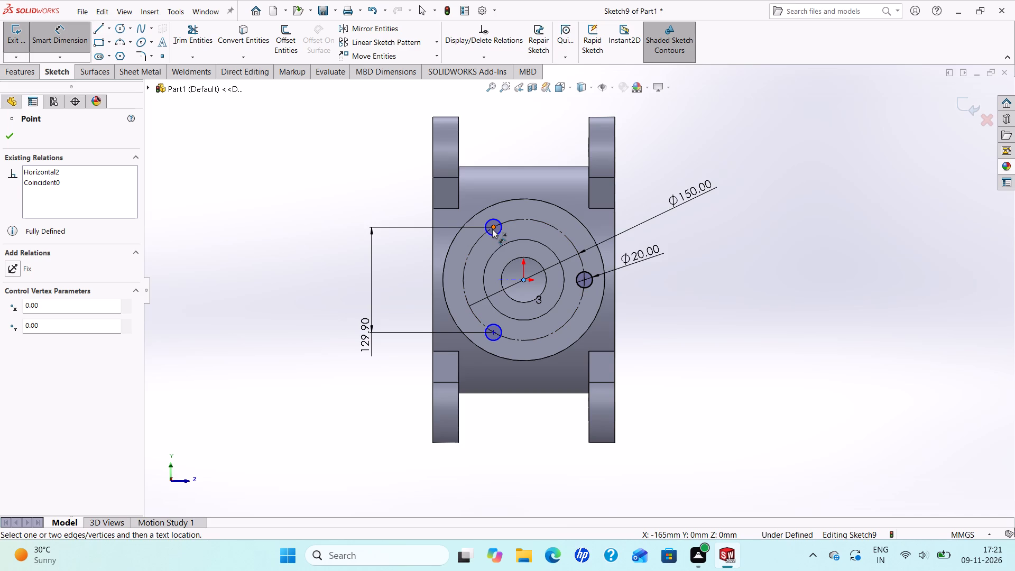
pyautogui.click(492, 229)
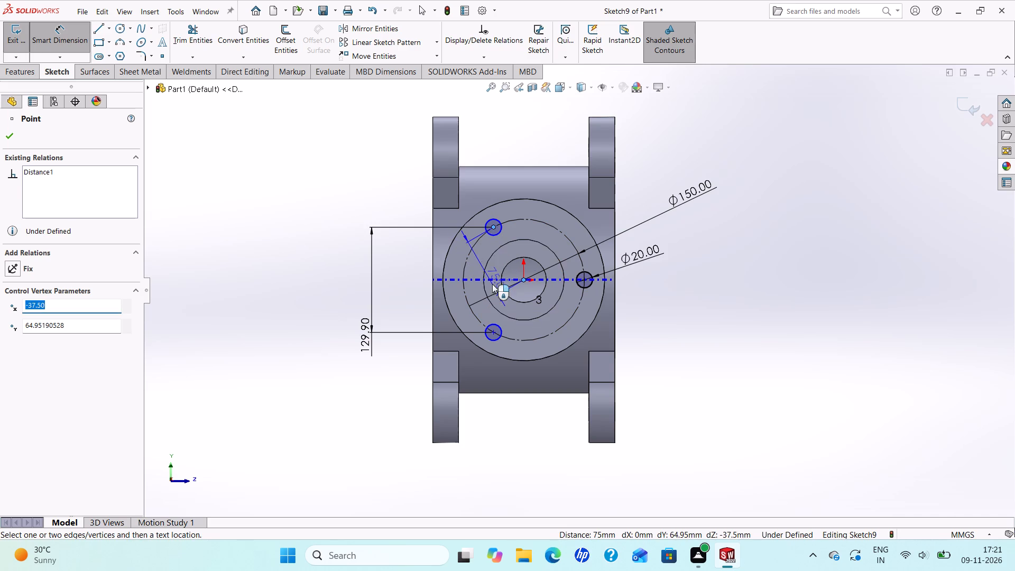
pyautogui.click(503, 306)
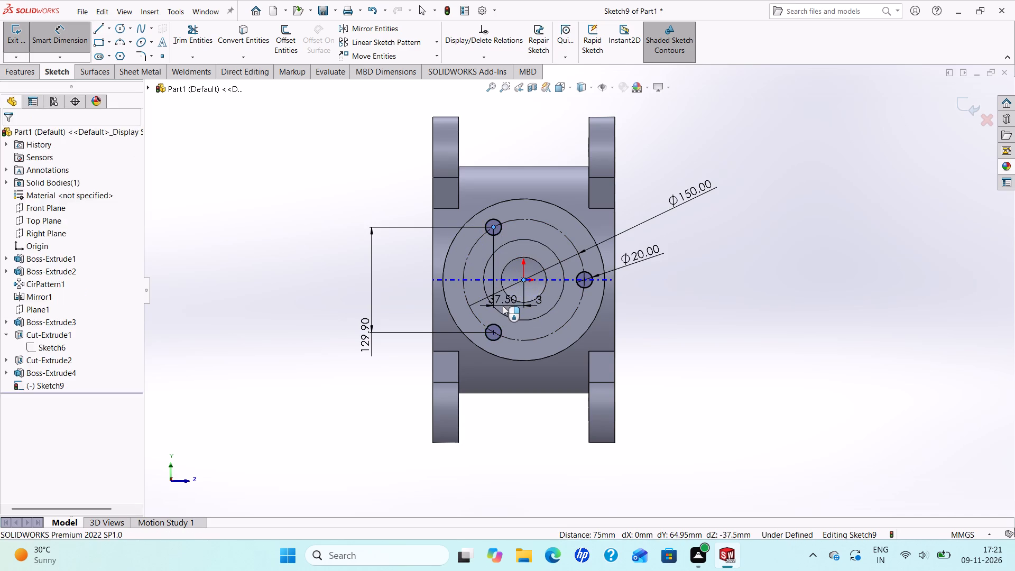
pyautogui.click(460, 287)
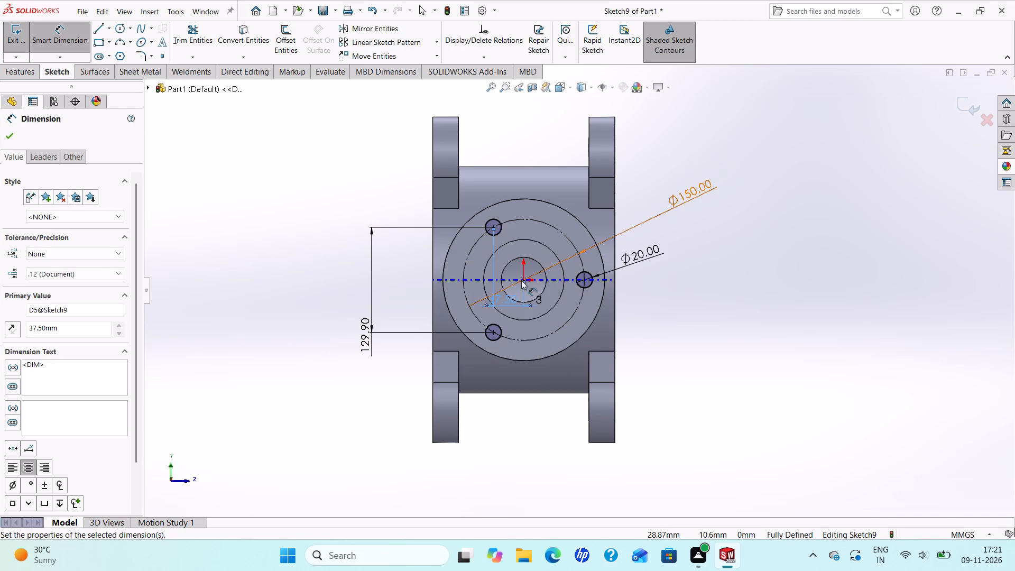
pyautogui.scroll(1, 518, 282)
pyautogui.scroll(-1, 515, 283)
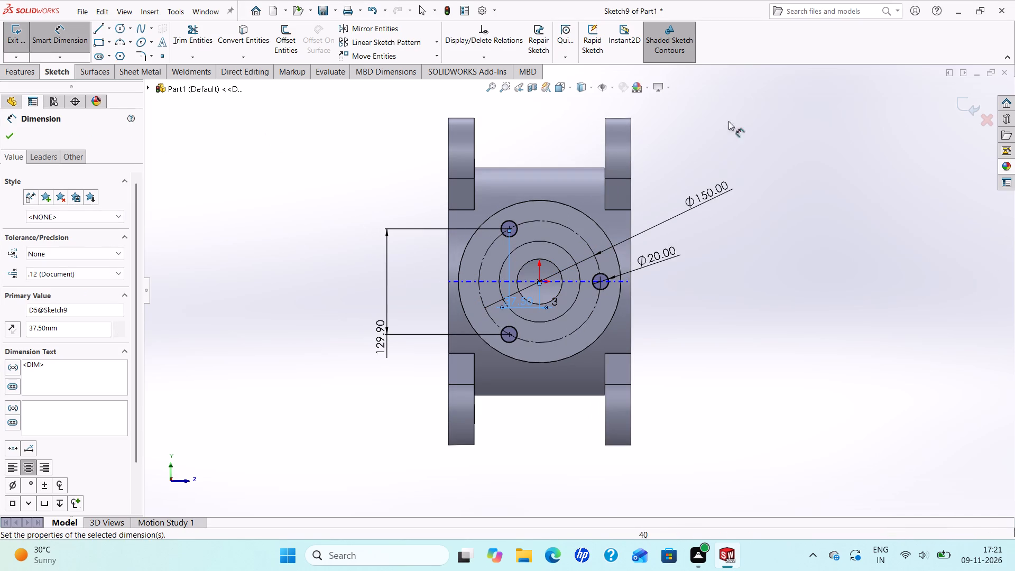
pyautogui.click(3, 142)
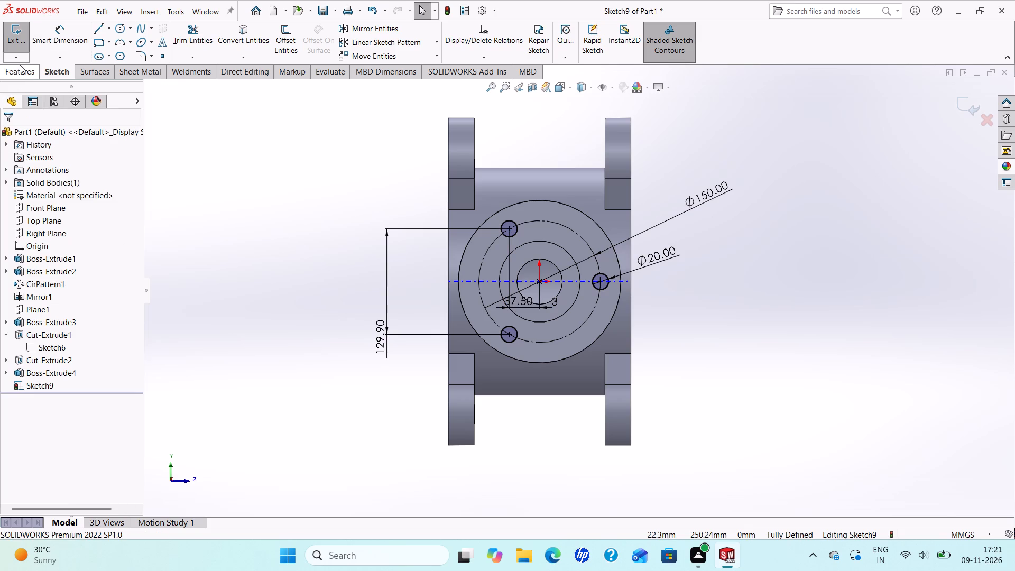
# Cut-extrude the three bolt-hole circles into the side boss as a Blind cut 15 mm deep.
pyautogui.click(20, 76)
pyautogui.click(192, 33)
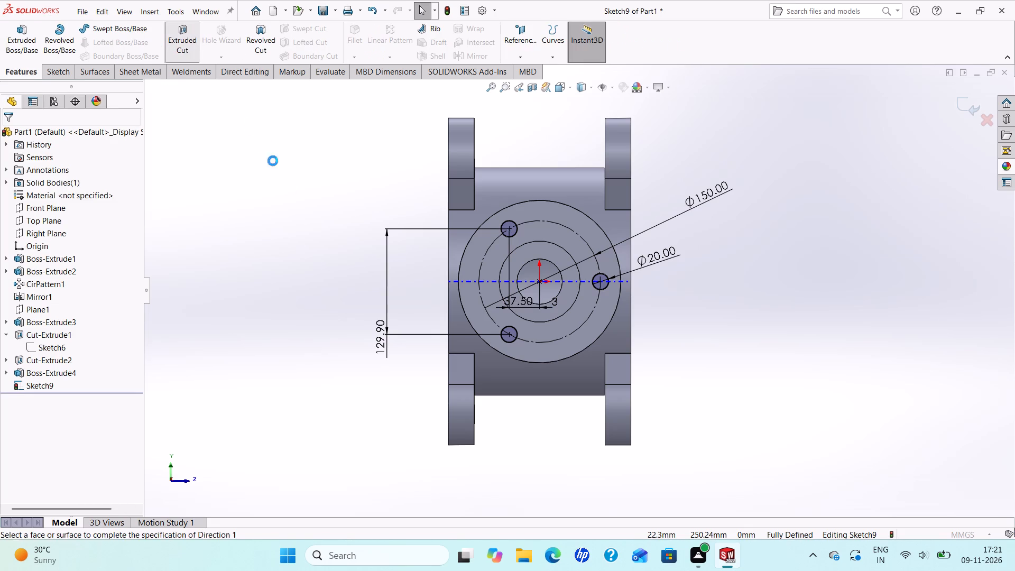
pyautogui.moveTo(421, 307); pyautogui.dragTo(373, 332, button='middle')
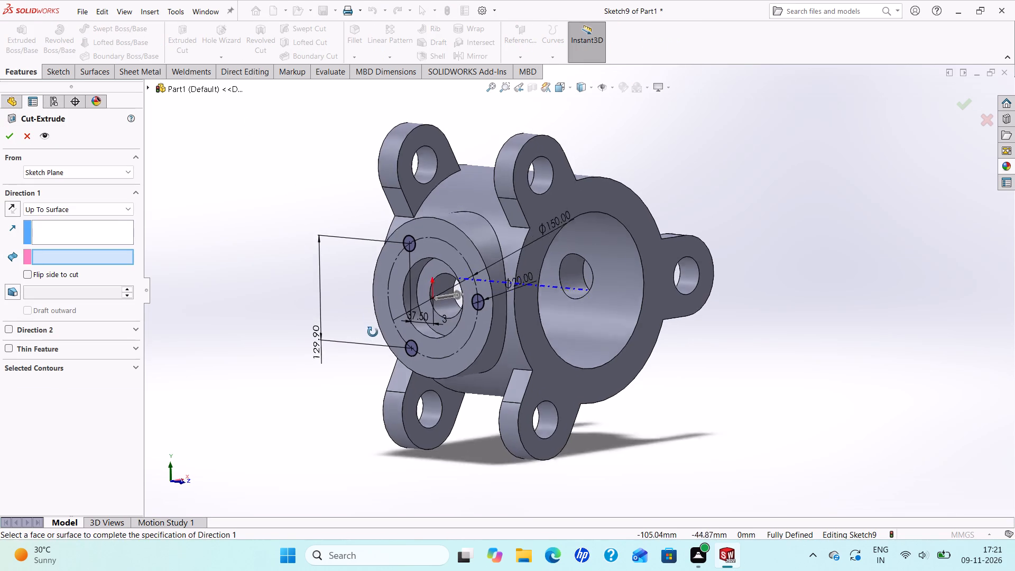
pyautogui.moveTo(373, 332); pyautogui.dragTo(376, 341, button='middle')
pyautogui.click(122, 204)
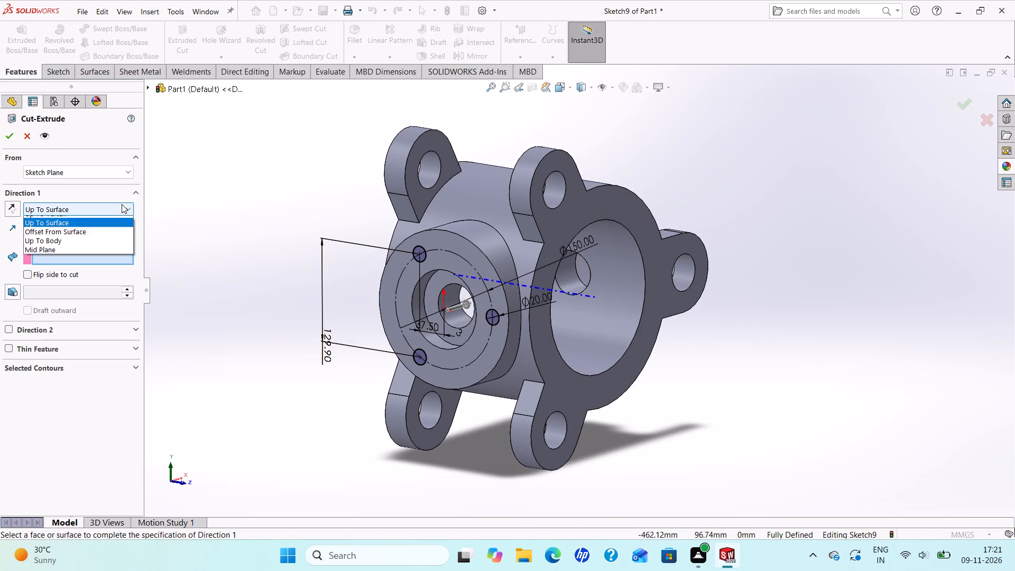
pyautogui.click(60, 219)
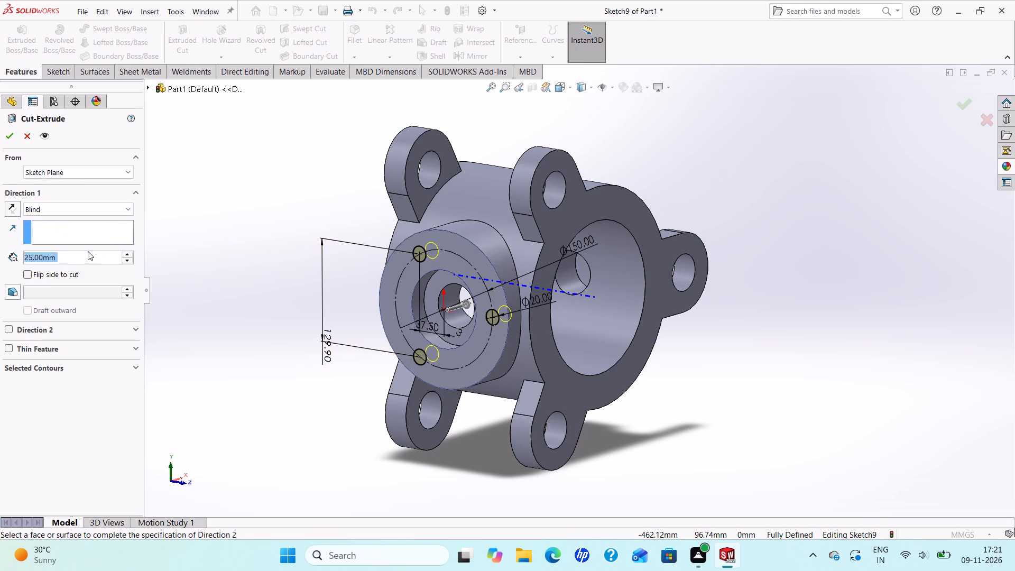
pyautogui.write('15')
pyautogui.press('Return')
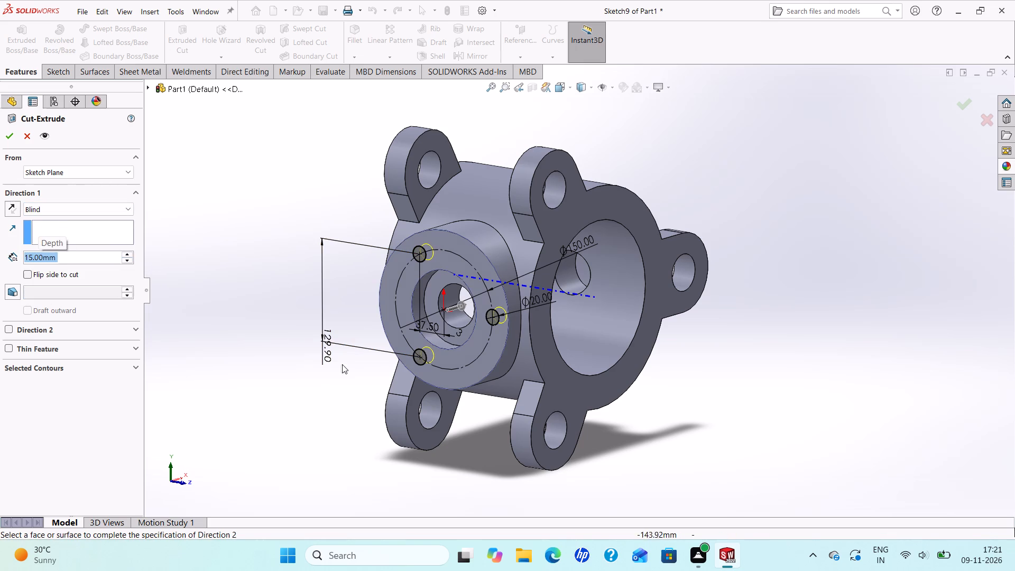
pyautogui.click(10, 136)
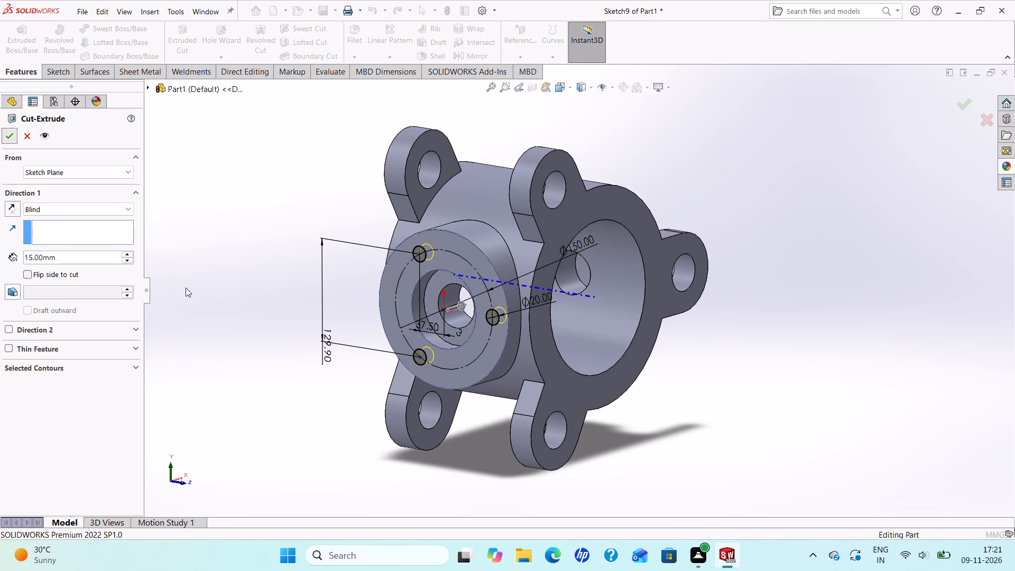
pyautogui.press('Escape')
# Examine the body from several sides, including the drilled side boss, the opposite boss, the main bore and the lugs.
pyautogui.scroll(-1, 282, 380)
pyautogui.moveTo(288, 380); pyautogui.dragTo(312, 342, button='middle')
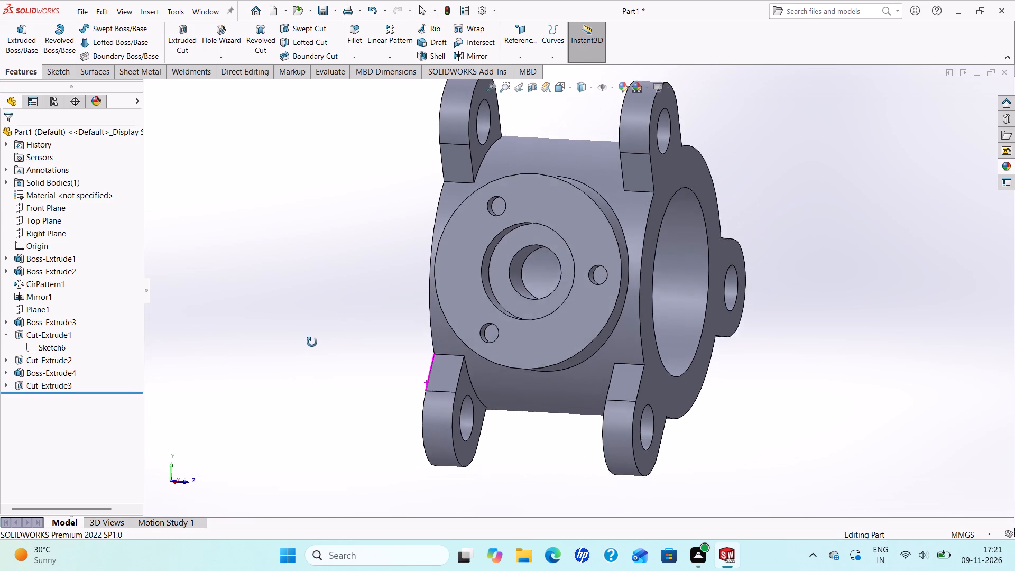
pyautogui.moveTo(312, 342); pyautogui.dragTo(293, 350, button='middle')
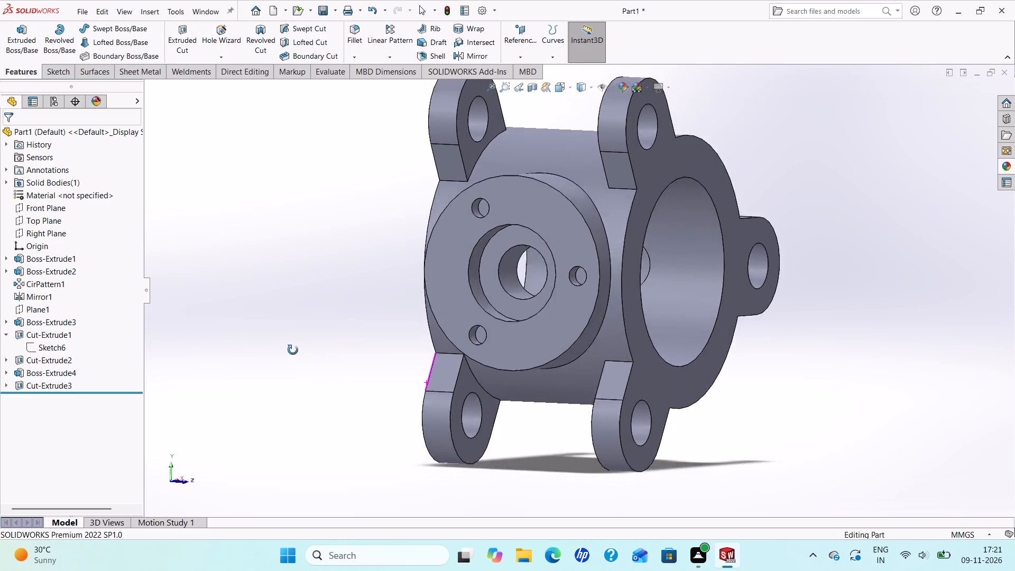
pyautogui.moveTo(293, 350); pyautogui.dragTo(255, 354, button='middle')
pyautogui.scroll(2, 317, 377)
pyautogui.scroll(-1, 509, 356)
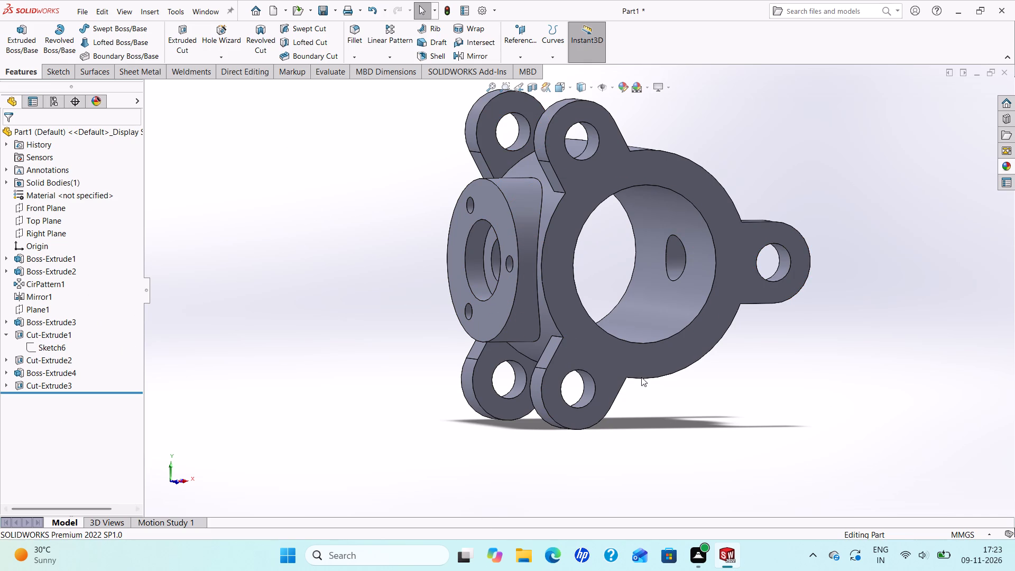
pyautogui.scroll(-2, 644, 233)
pyautogui.moveTo(631, 232); pyautogui.dragTo(505, 245, button='middle')
pyautogui.scroll(1, 610, 216)
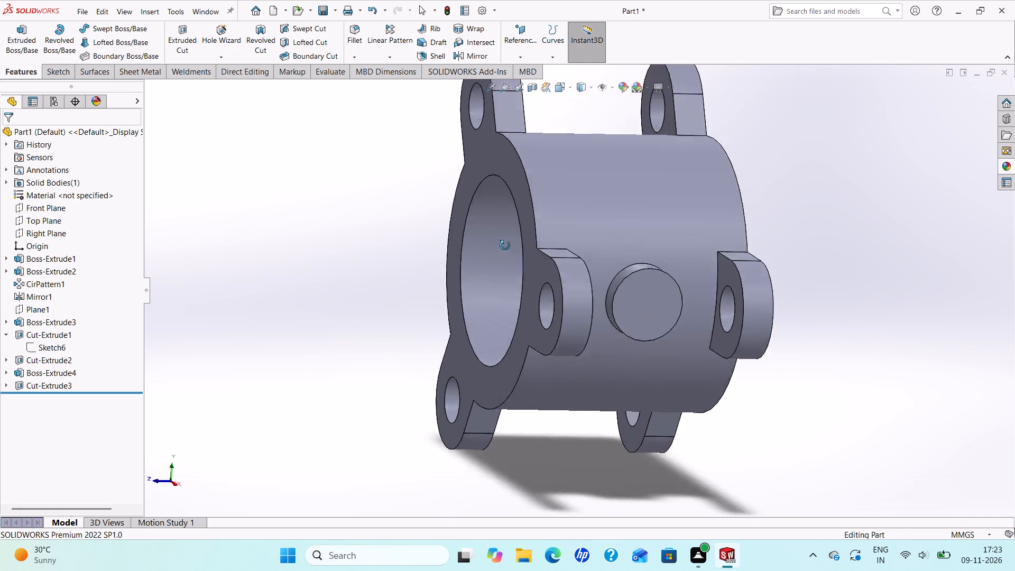
pyautogui.moveTo(505, 245); pyautogui.dragTo(498, 259, button='middle')
pyautogui.scroll(2, 605, 257)
pyautogui.scroll(-1, 651, 284)
pyautogui.moveTo(645, 284); pyautogui.dragTo(549, 243, button='middle')
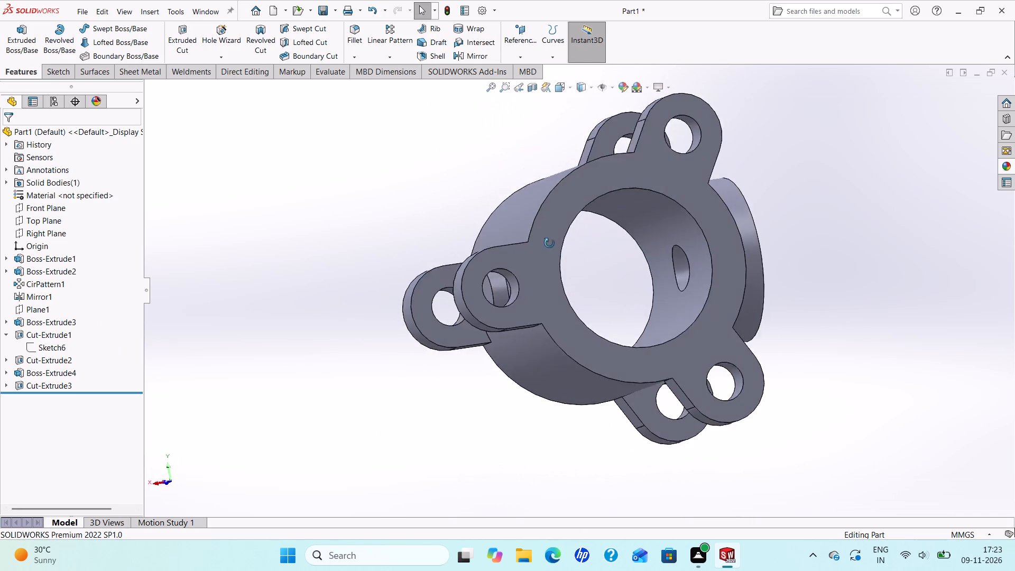
pyautogui.moveTo(549, 243); pyautogui.dragTo(547, 242, button='middle')
pyautogui.scroll(2, 547, 242)
pyautogui.scroll(-1, 643, 287)
pyautogui.moveTo(639, 292); pyautogui.dragTo(614, 237, button='middle')
pyautogui.scroll(1, 622, 324)
pyautogui.scroll(-1, 620, 323)
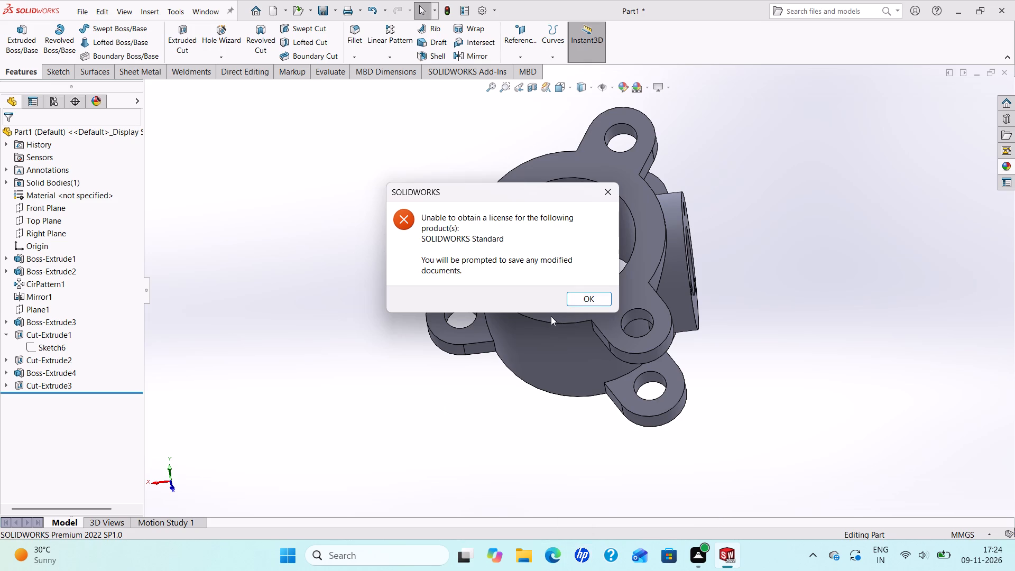
# Acknowledge the licence error message.
pyautogui.click(587, 294)
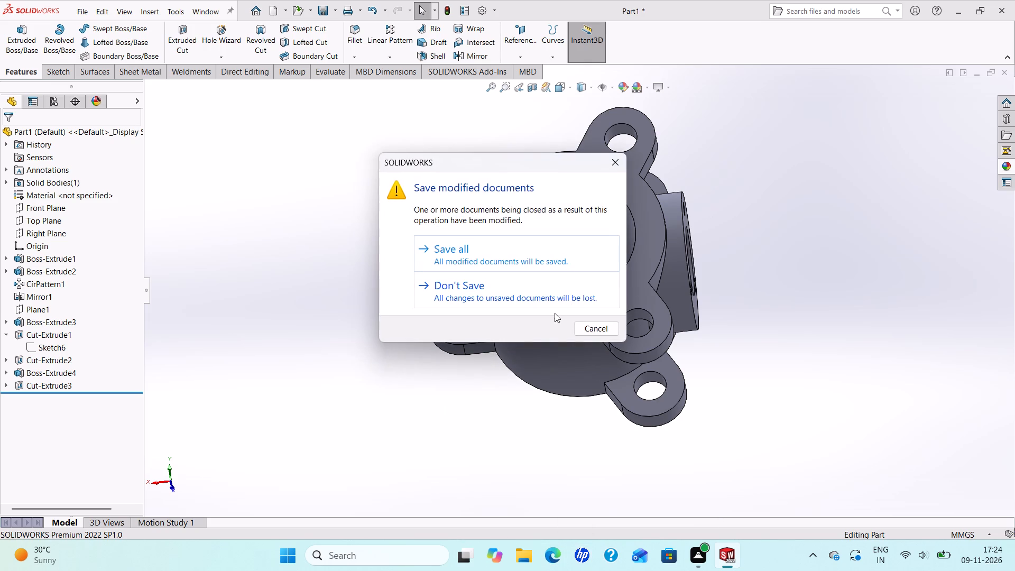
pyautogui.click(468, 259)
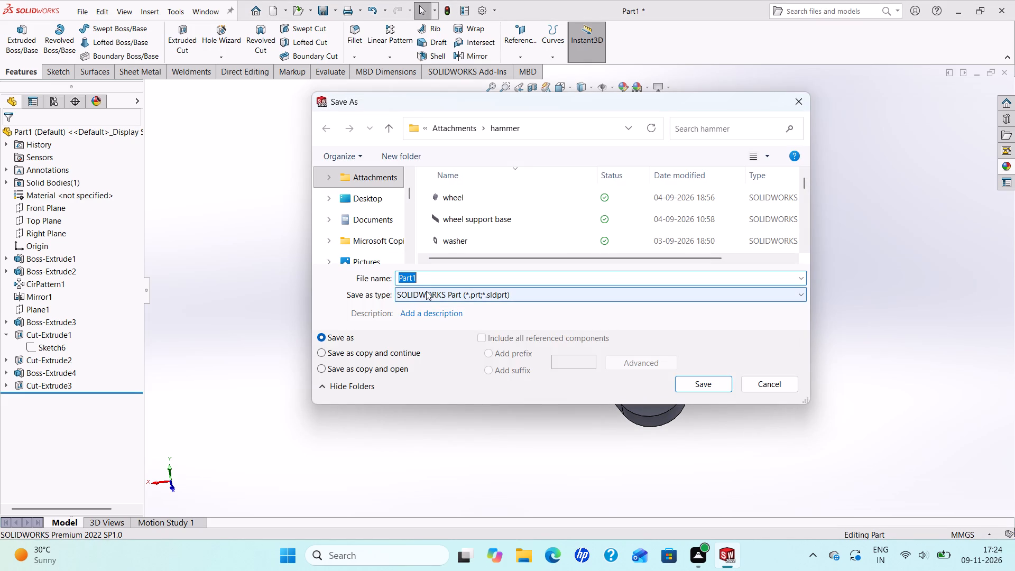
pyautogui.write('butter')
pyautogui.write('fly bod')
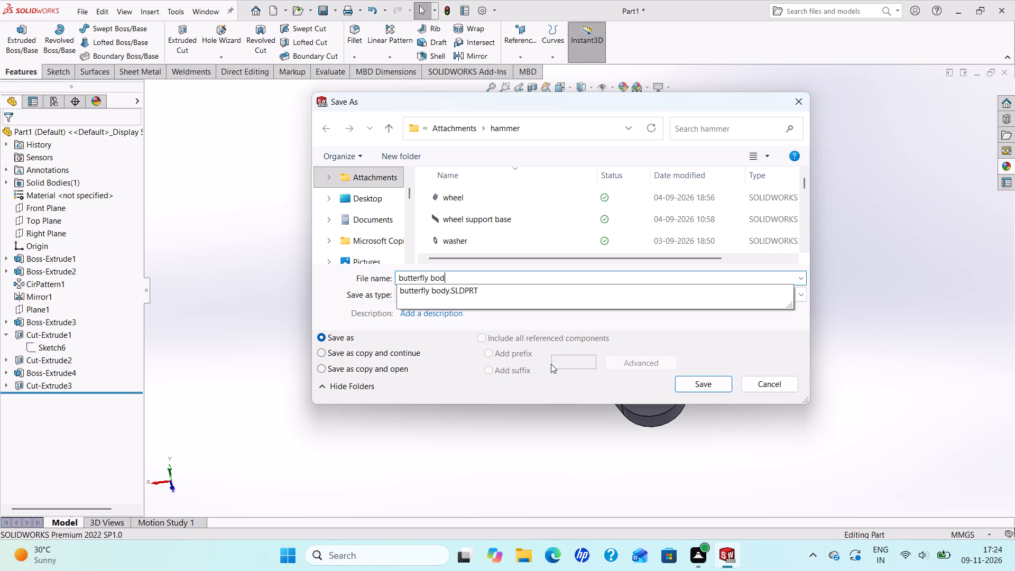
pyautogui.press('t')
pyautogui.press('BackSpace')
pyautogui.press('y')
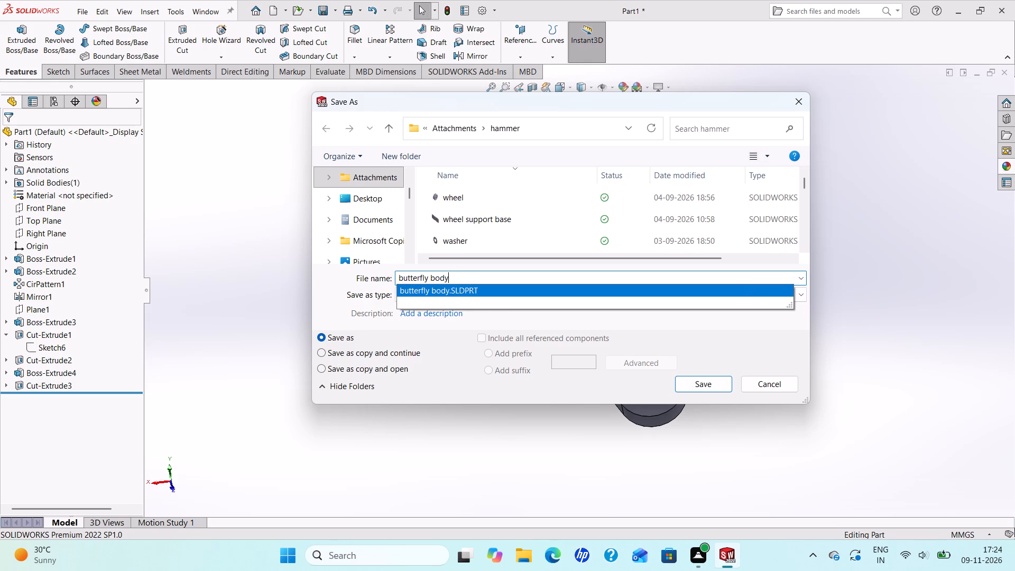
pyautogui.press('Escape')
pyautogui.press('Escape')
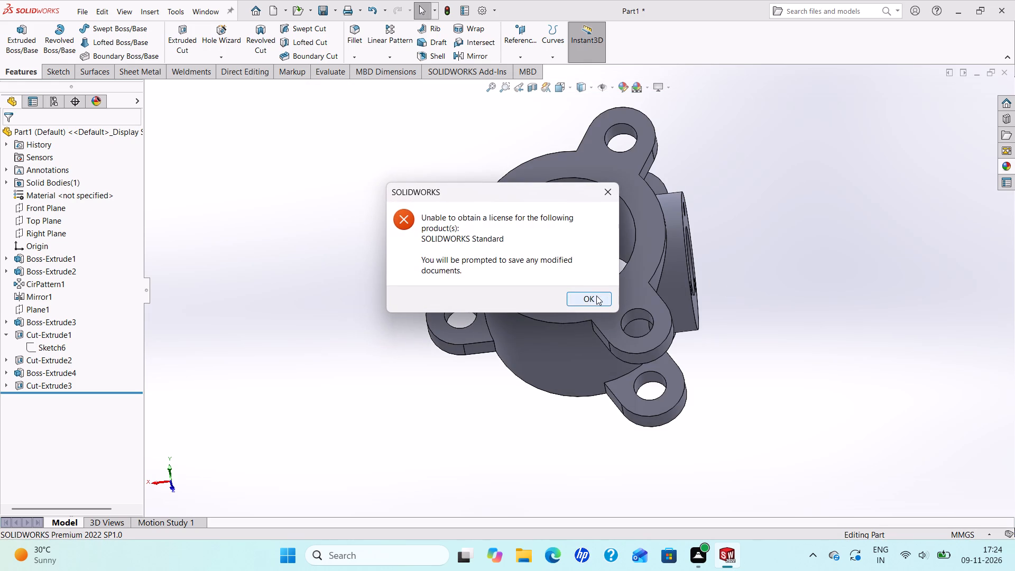
# Acknowledge the licence error, choose to save all modified documents, and set the Attachments folder as the save location.
pyautogui.click(596, 297)
pyautogui.click(494, 255)
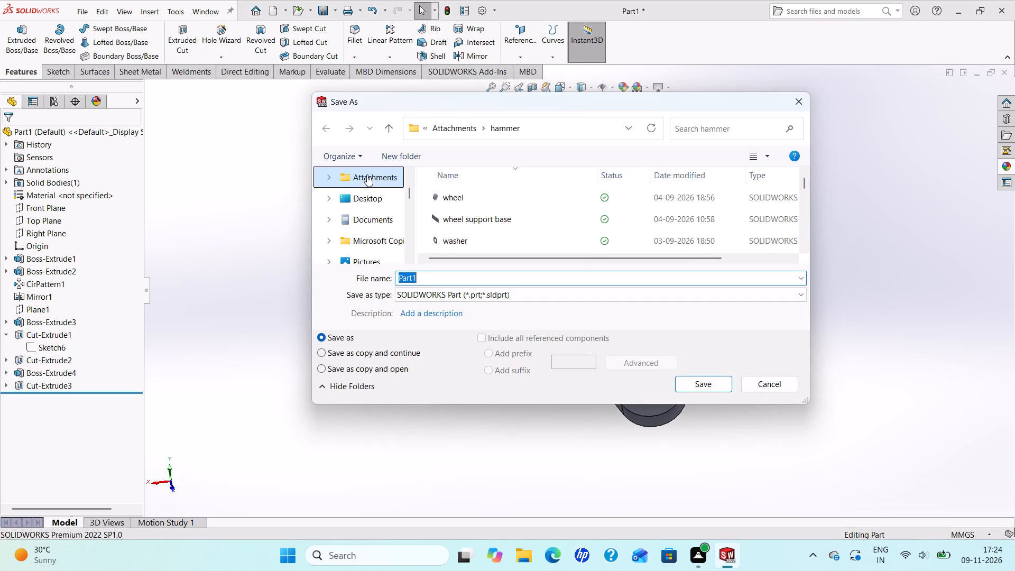
pyautogui.scroll(4, 363, 183)
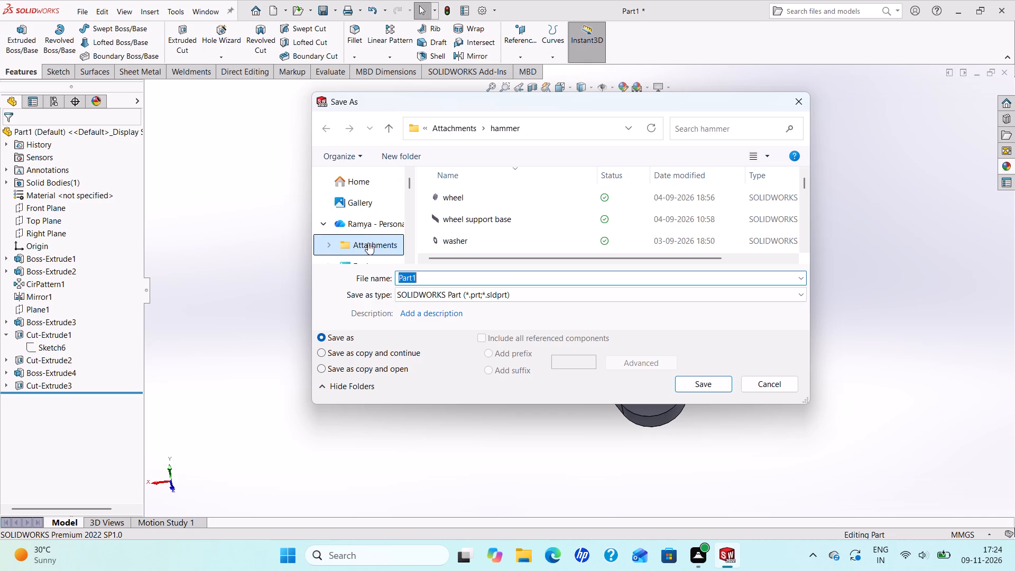
pyautogui.click(368, 243)
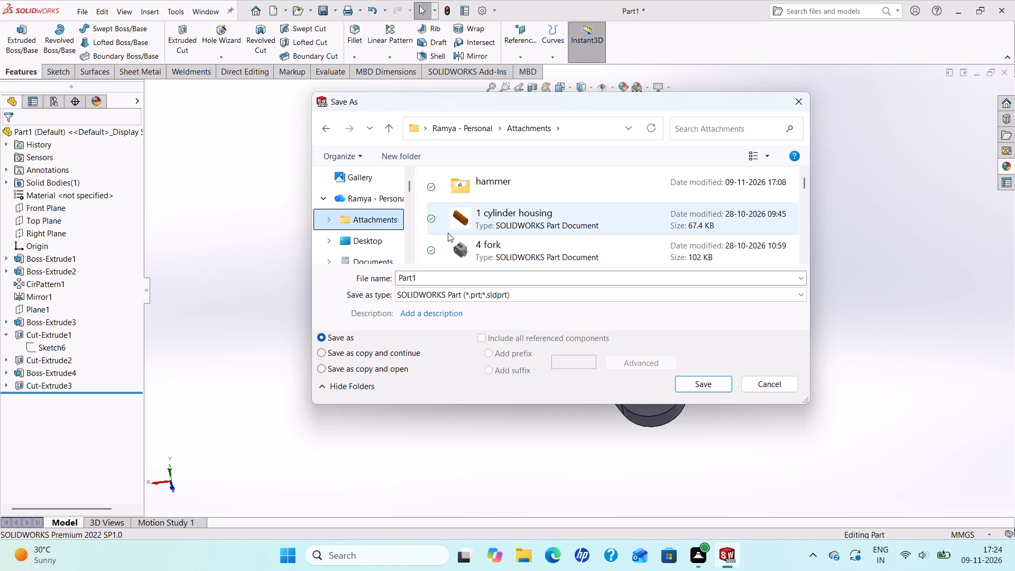
pyautogui.moveTo(439, 280); pyautogui.dragTo(429, 277)
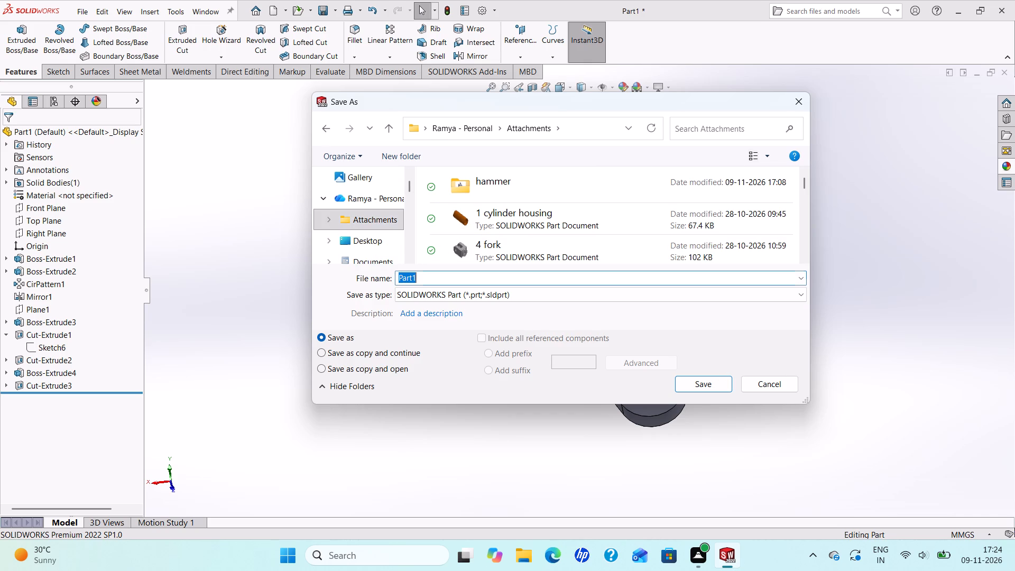
pyautogui.moveTo(429, 277); pyautogui.dragTo(381, 279)
pyautogui.press('BackSpace')
pyautogui.click(465, 129)
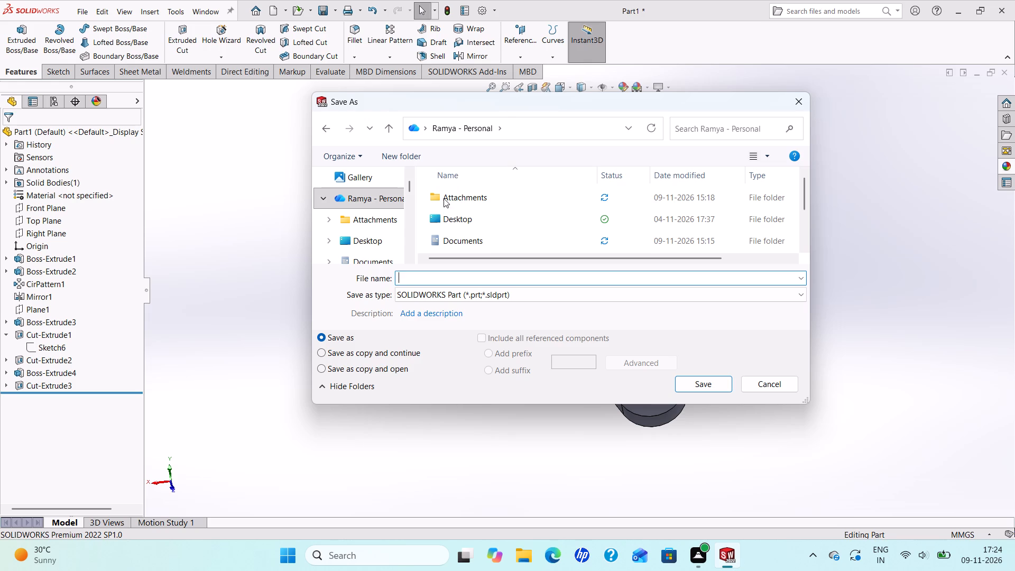
pyautogui.click(467, 198)
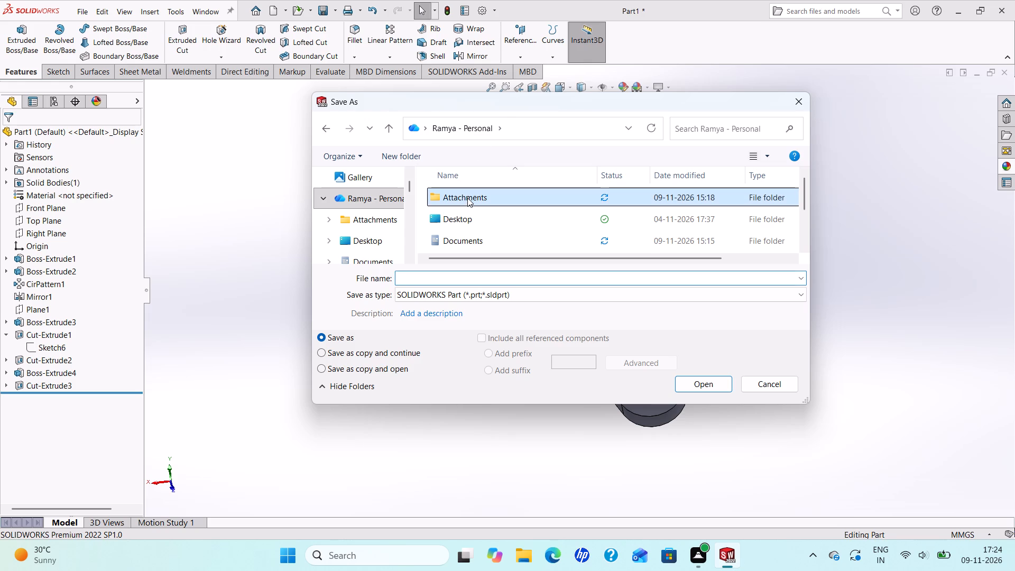
pyautogui.click(467, 198)
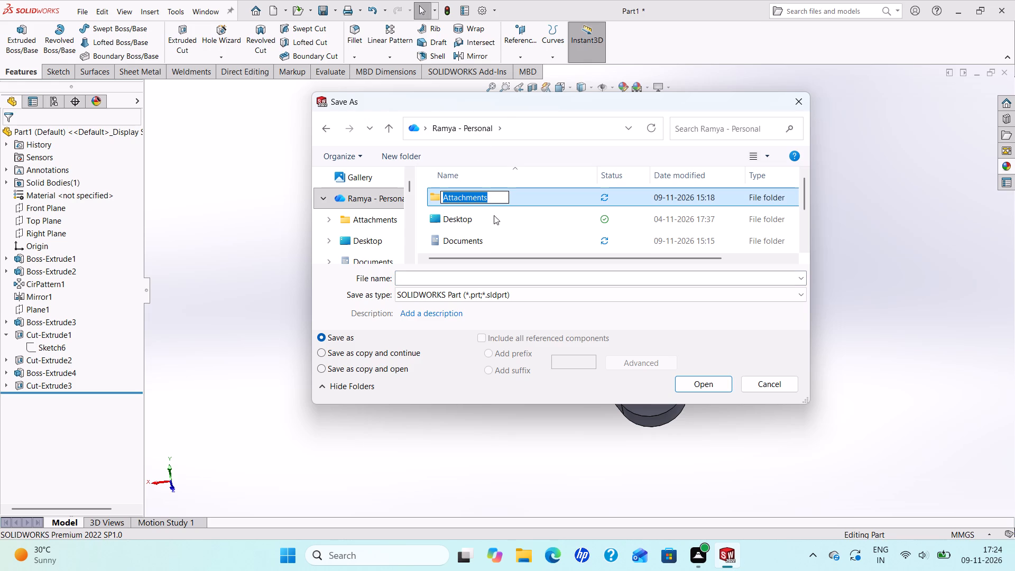
pyautogui.press('Escape')
pyautogui.moveTo(511, 201); pyautogui.dragTo(509, 197)
pyautogui.click(509, 197)
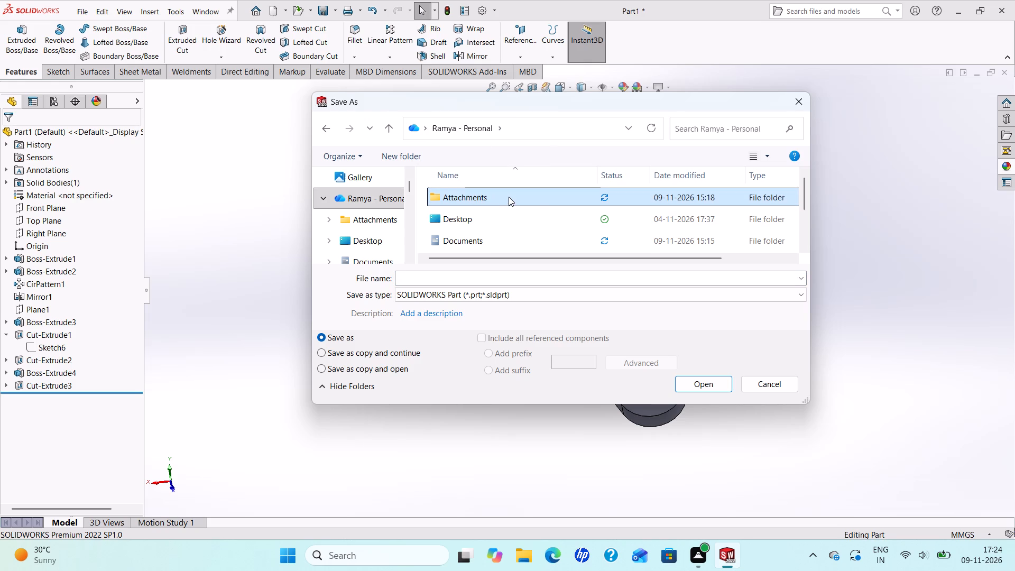
pyautogui.doubleClick(505, 197)
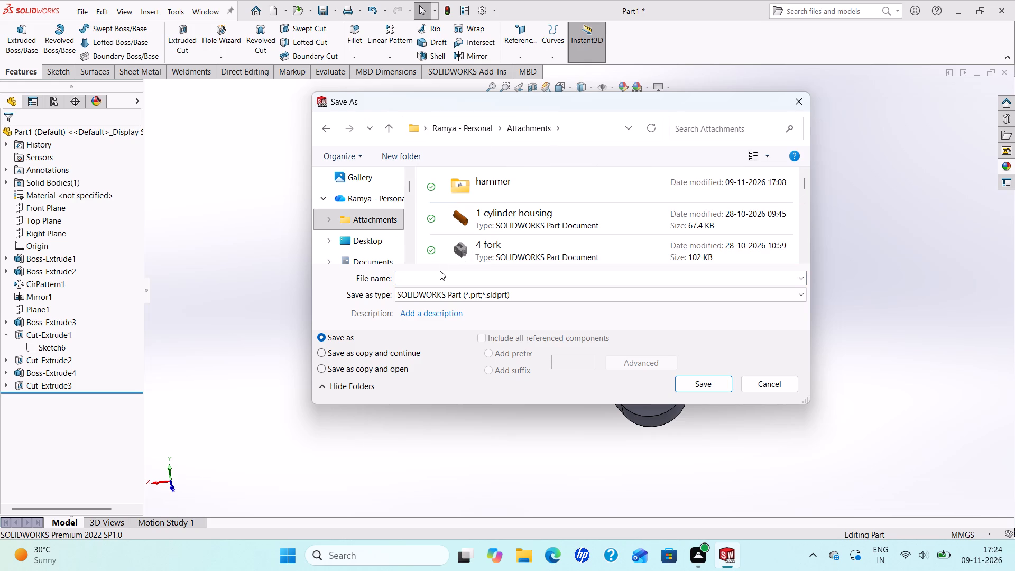
# Save the part in the Attachments folder under the file name butterfly body.
pyautogui.click(430, 275)
pyautogui.write('bu')
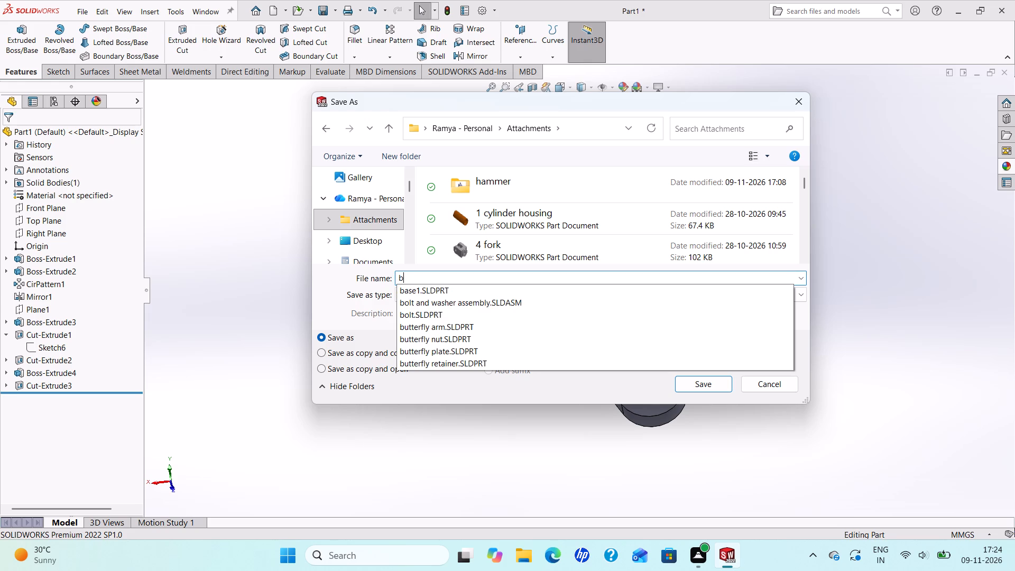
pyautogui.write('tt')
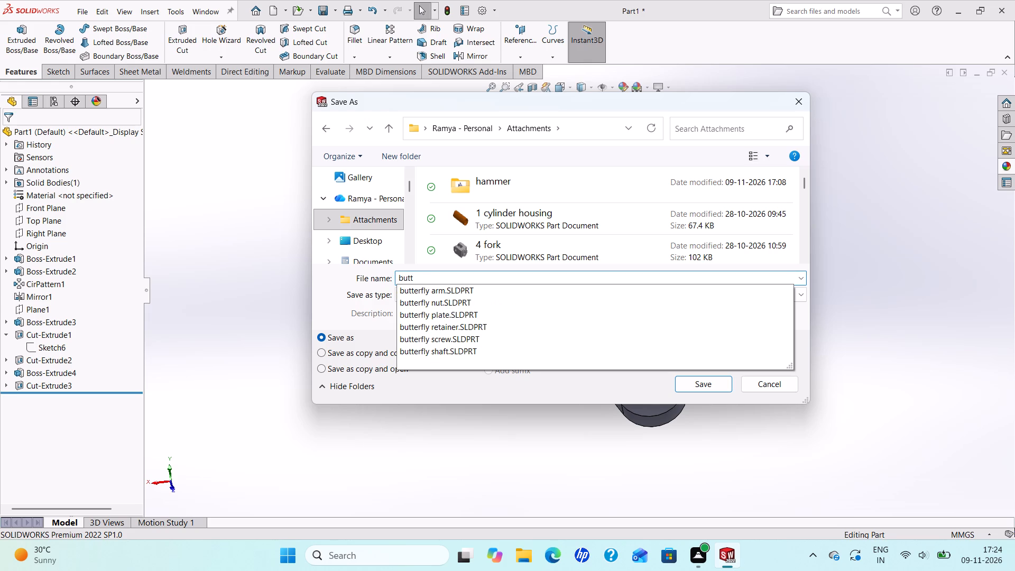
pyautogui.write('er')
pyautogui.write('fly')
pyautogui.press('space')
pyautogui.write('bodt')
pyautogui.press('BackSpace')
pyautogui.press('y')
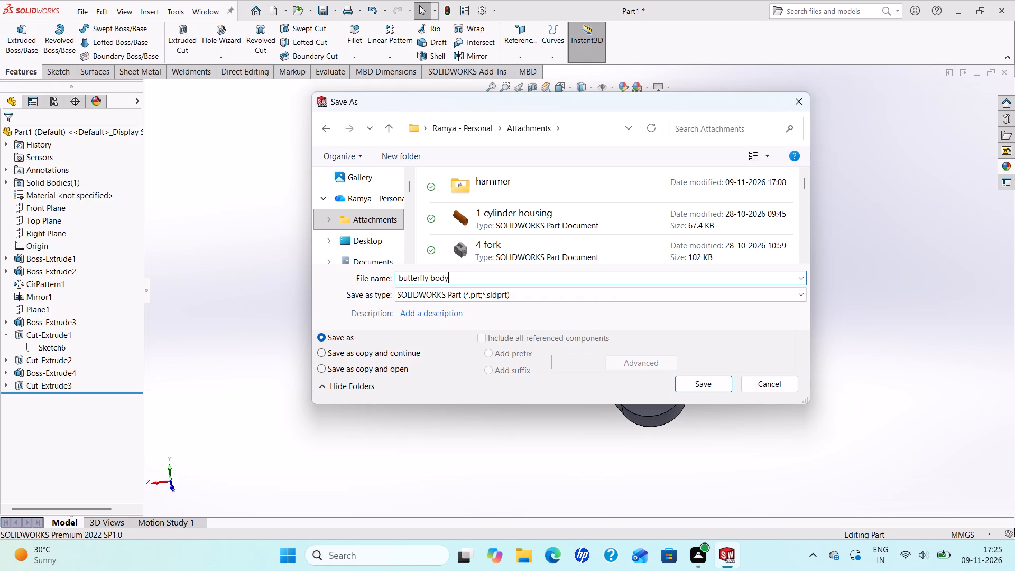
pyautogui.click(706, 386)
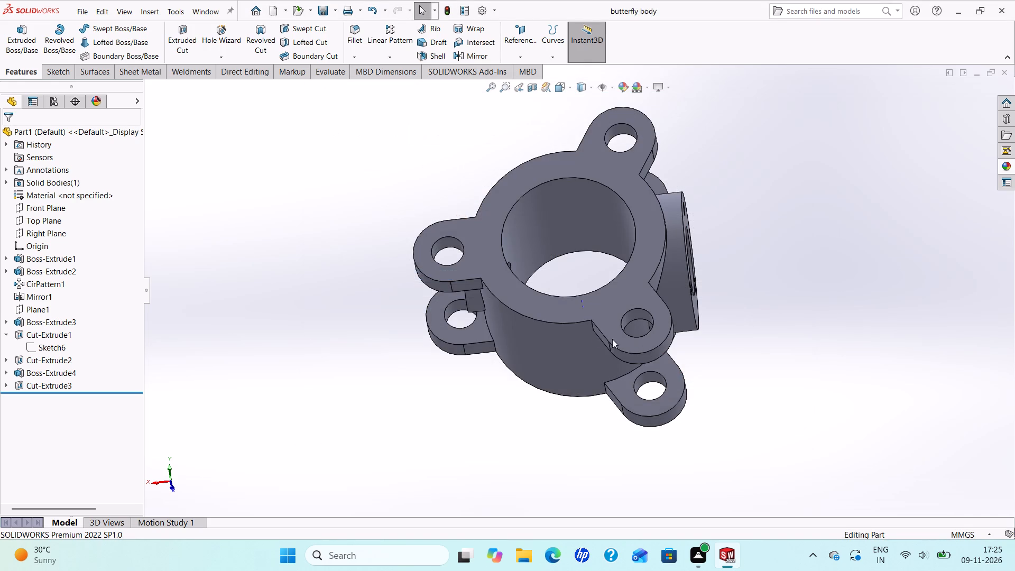
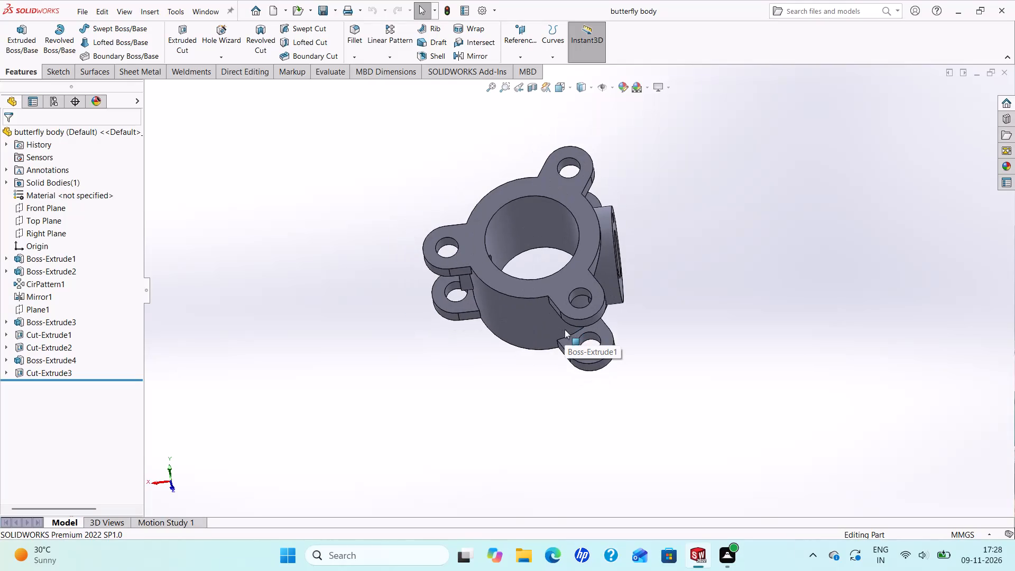
# Apply a medium violet-blue colour with a red value of 141 to the whole butterfly body part.
pyautogui.scroll(-1, 614, 306)
pyautogui.moveTo(574, 300); pyautogui.dragTo(414, 304, button='middle')
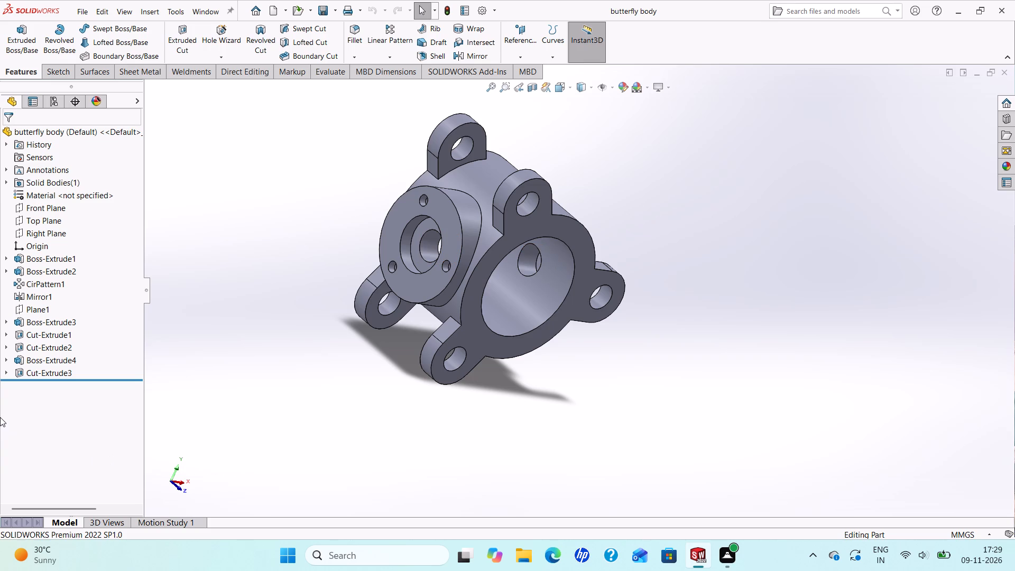
pyautogui.click(626, 85)
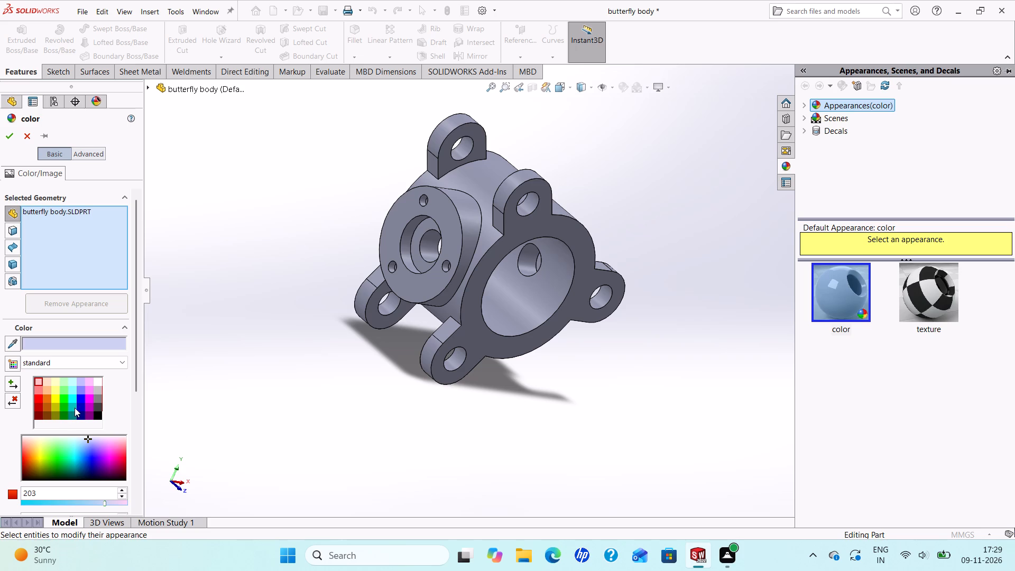
pyautogui.click(93, 470)
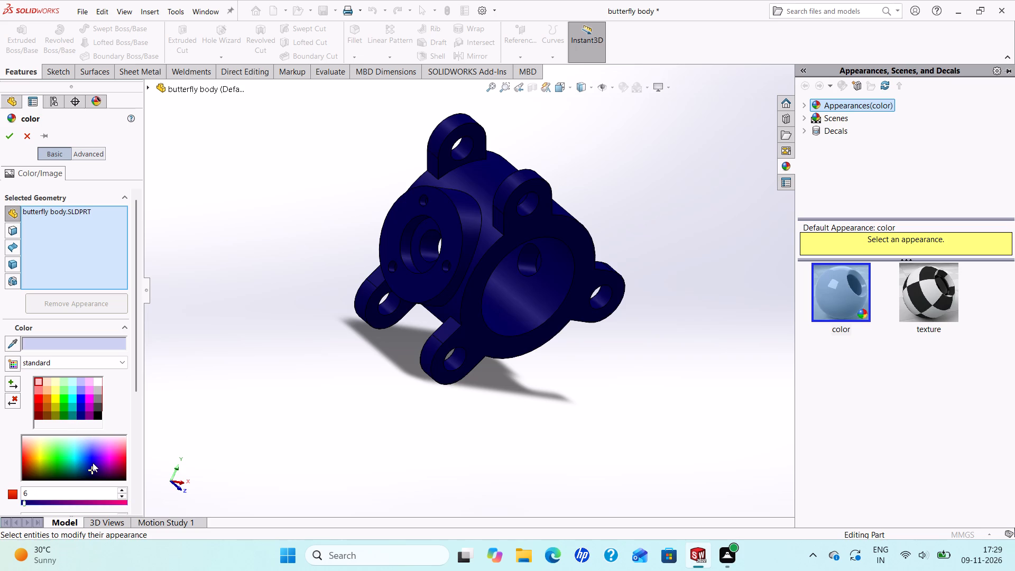
pyautogui.click(93, 455)
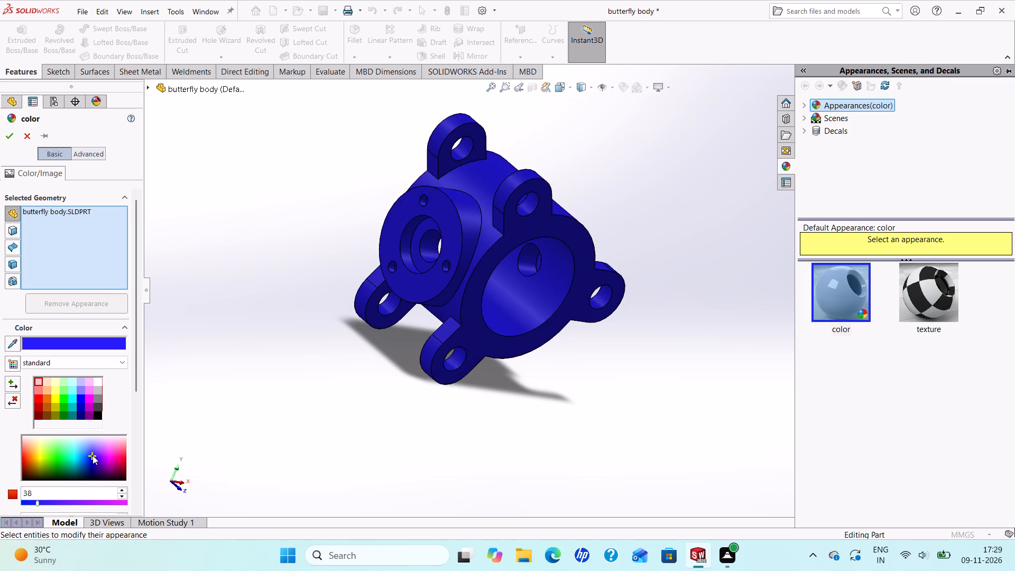
pyautogui.moveTo(92, 450); pyautogui.dragTo(94, 441)
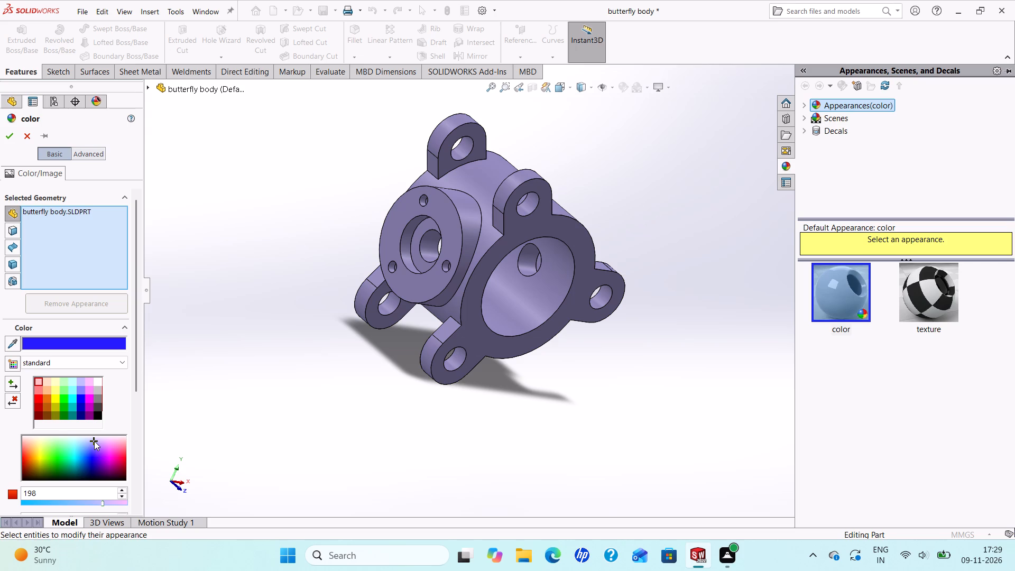
pyautogui.click(94, 447)
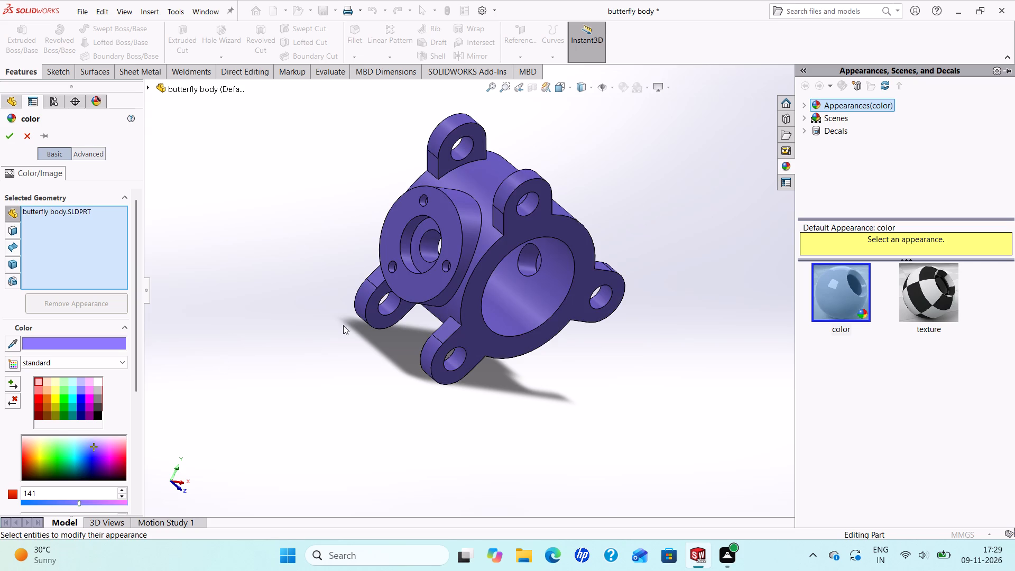
pyautogui.scroll(1, 458, 327)
pyautogui.moveTo(453, 318); pyautogui.dragTo(326, 288, button='middle')
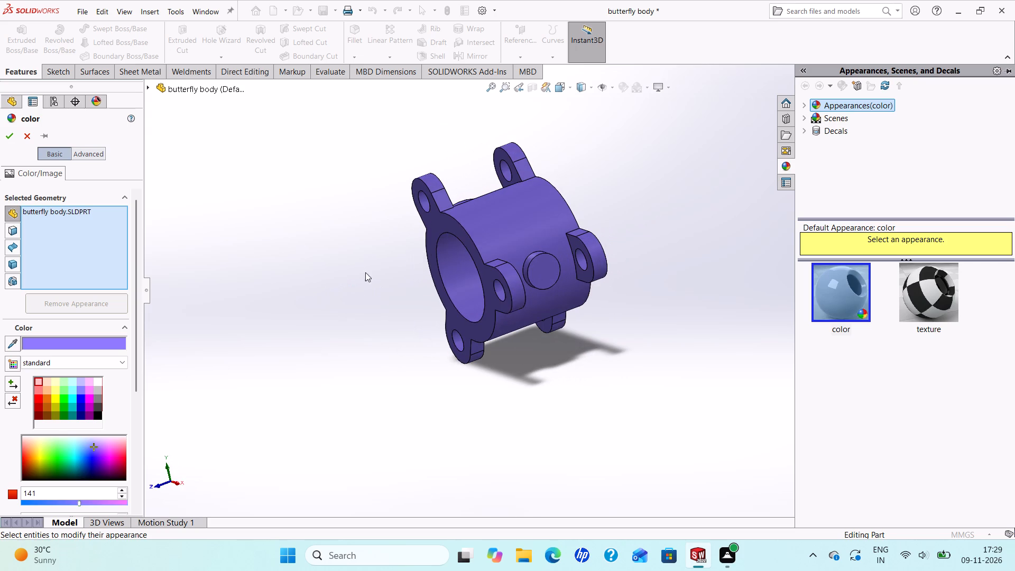
pyautogui.scroll(-1, 616, 187)
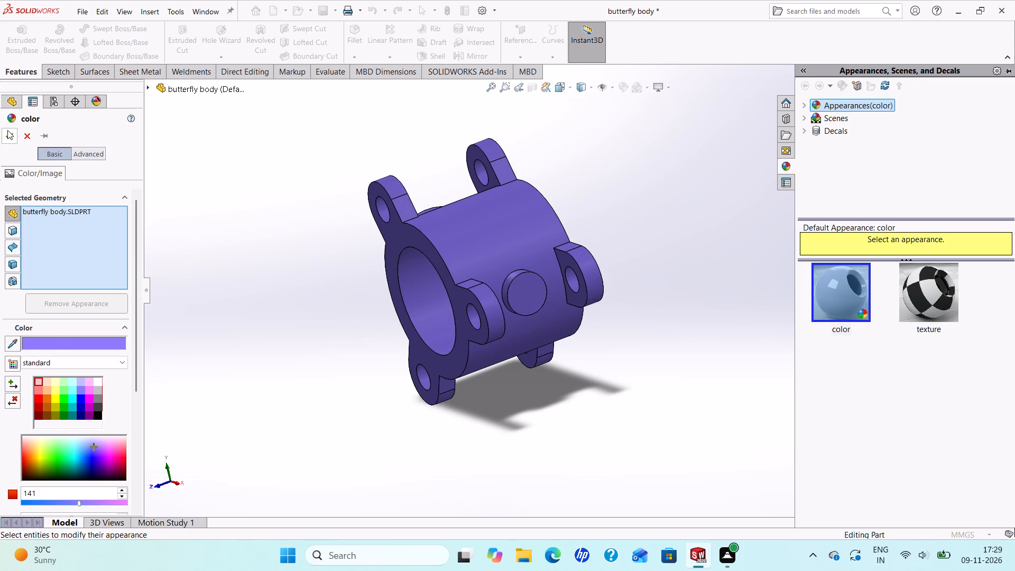
pyautogui.click(7, 130)
# Examine the recoloured butterfly body from several sides, including the bore, the lugs and the drilled round flange.
pyautogui.scroll(1, 462, 240)
pyautogui.scroll(-1, 667, 222)
pyautogui.scroll(1, 657, 229)
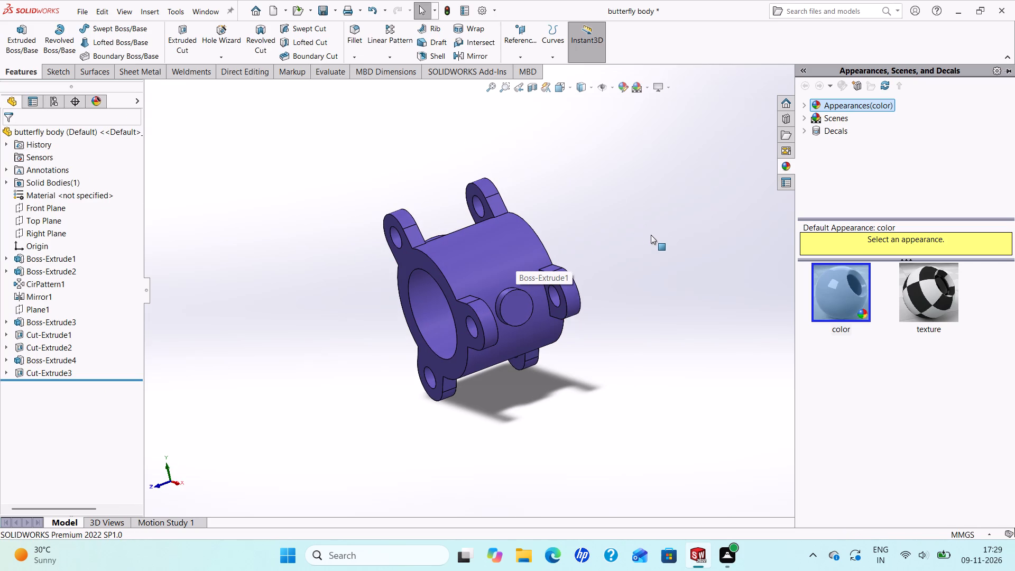
pyautogui.click(647, 237)
pyautogui.moveTo(564, 268); pyautogui.dragTo(424, 292, button='middle')
pyautogui.scroll(-2, 541, 261)
pyautogui.scroll(1, 500, 328)
pyautogui.scroll(-2, 493, 345)
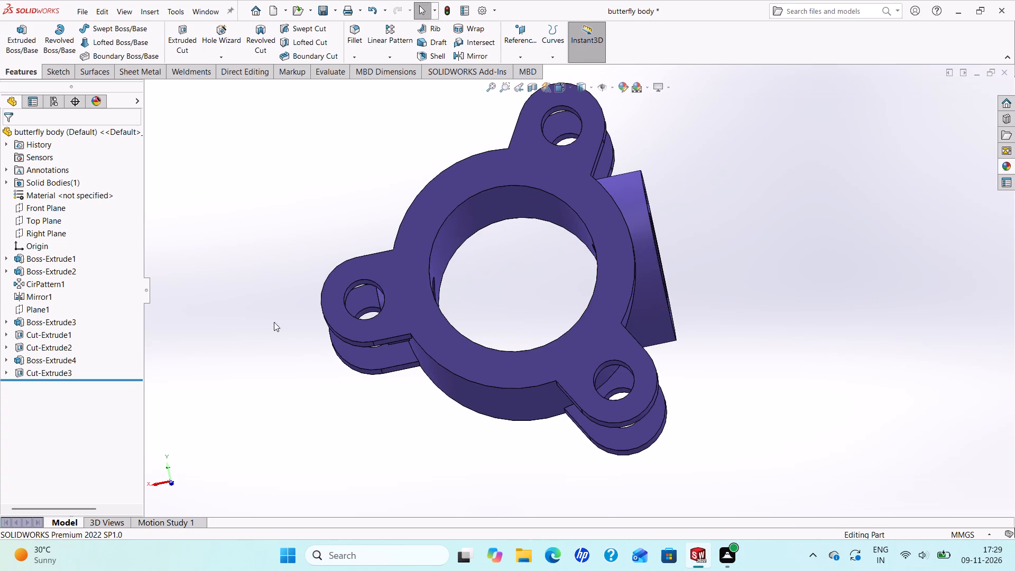
pyautogui.moveTo(319, 330); pyautogui.dragTo(329, 350, button='middle')
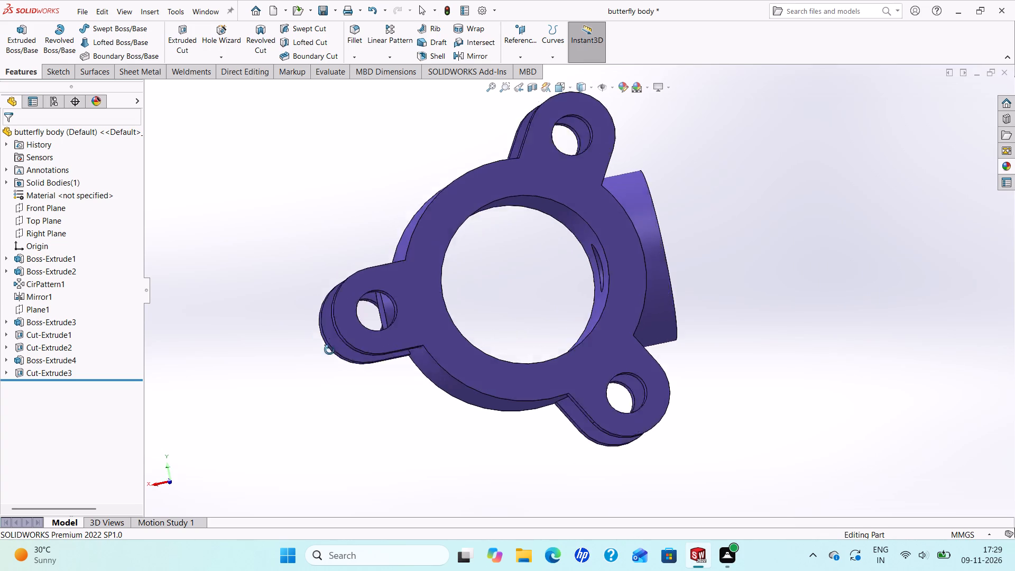
pyautogui.moveTo(329, 350); pyautogui.dragTo(289, 360, button='middle')
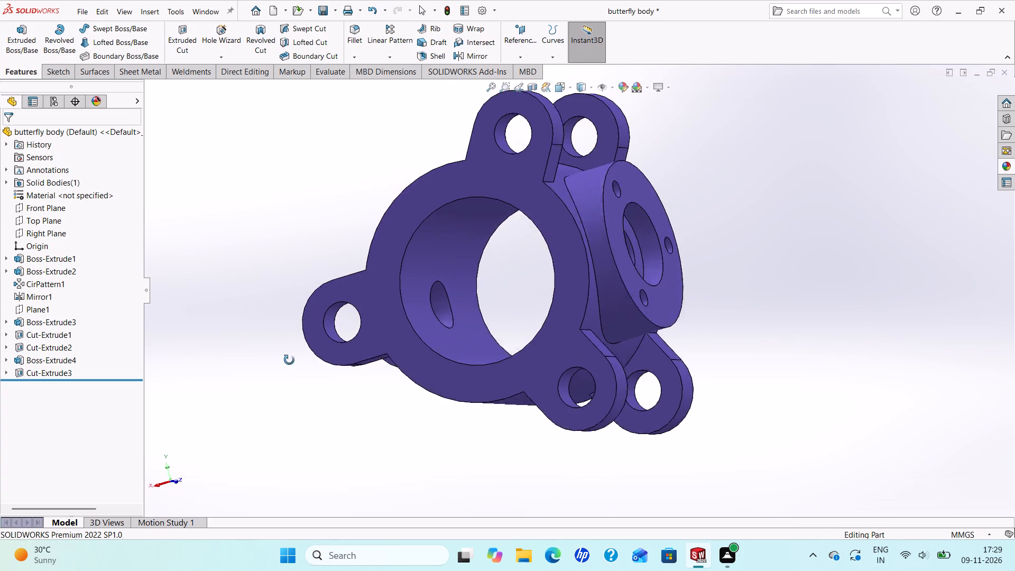
pyautogui.moveTo(289, 360); pyautogui.dragTo(210, 380, button='middle')
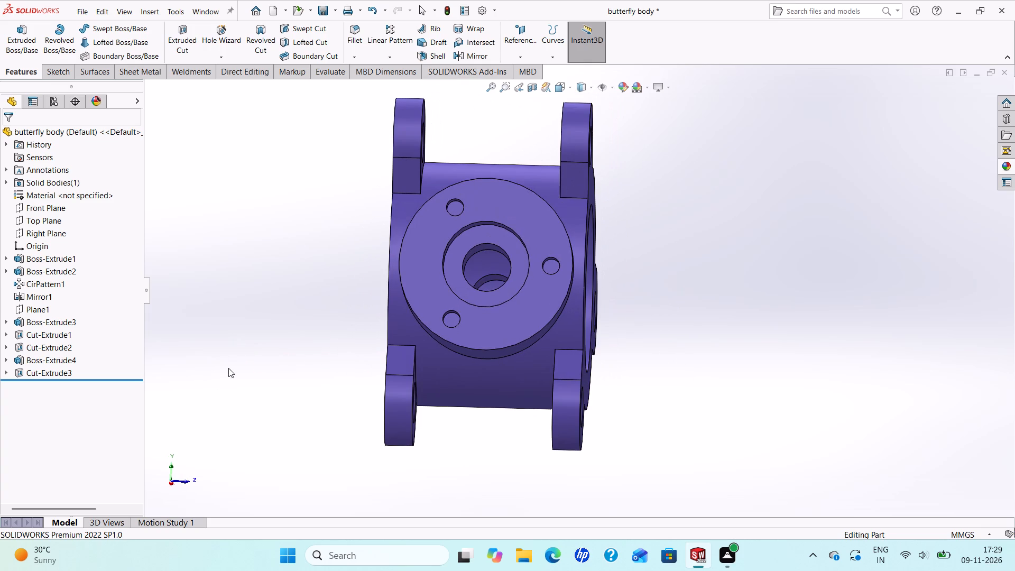
# Save the butterfly body part and close it.
pyautogui.hotkey('ctrl', 's')
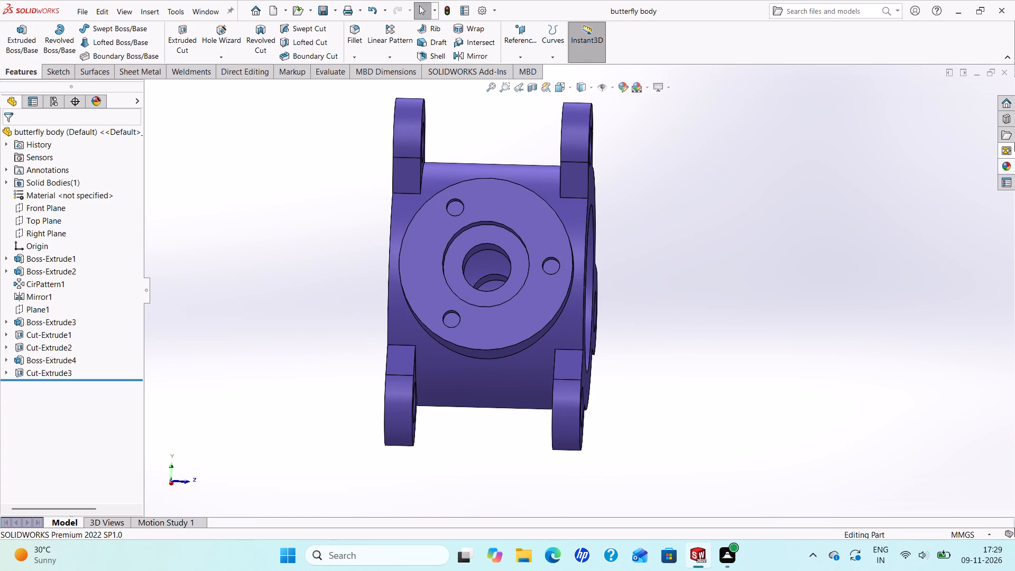
pyautogui.click(1005, 73)
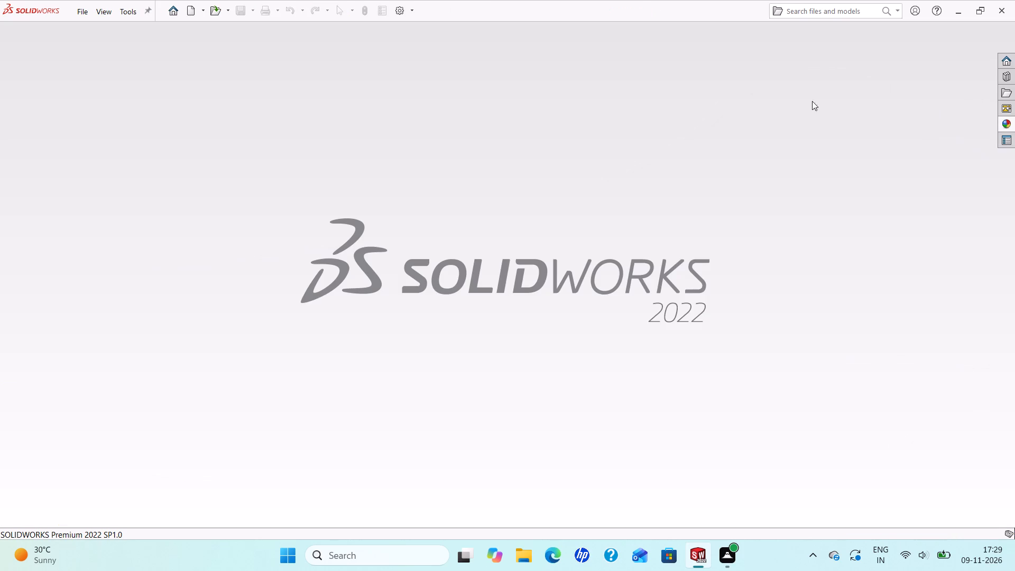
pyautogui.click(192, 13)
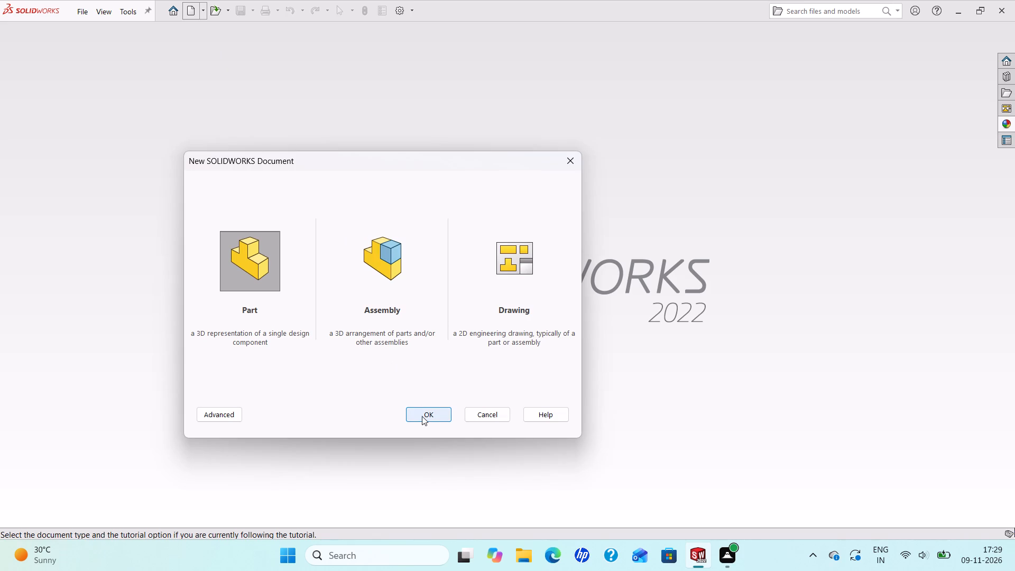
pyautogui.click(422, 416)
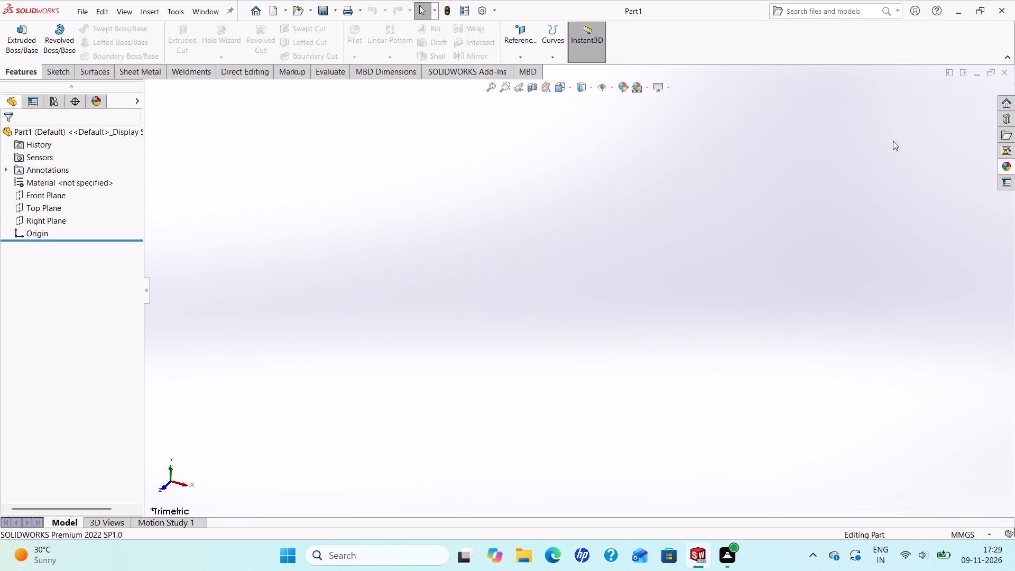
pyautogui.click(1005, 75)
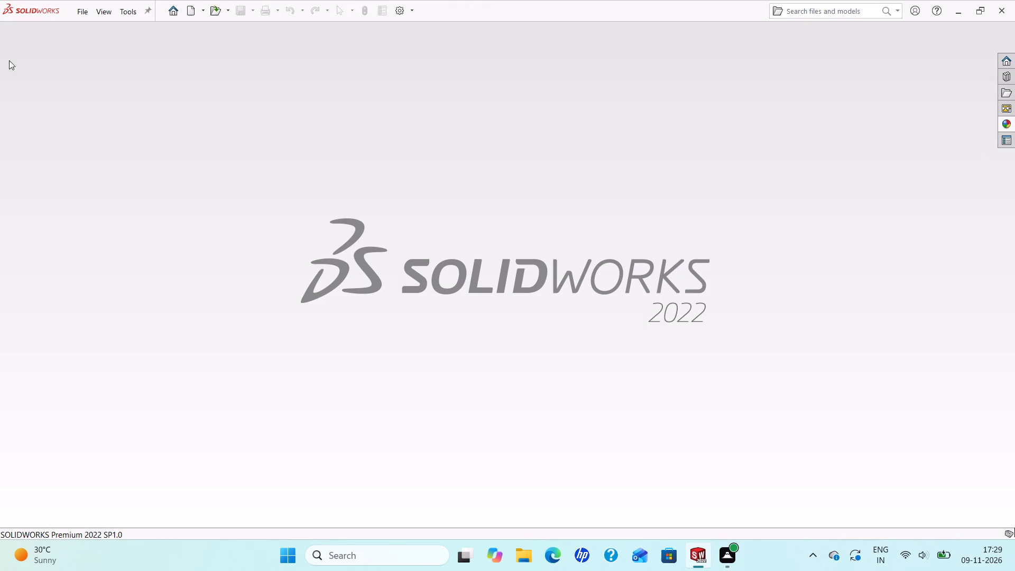
# Create a new assembly document.
pyautogui.click(192, 12)
pyautogui.click(375, 271)
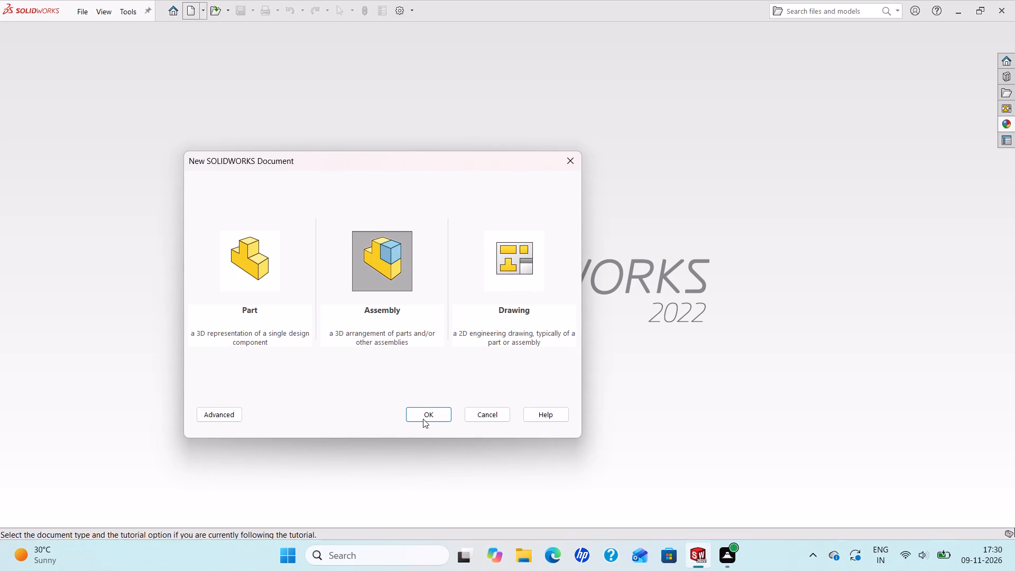
pyautogui.click(423, 419)
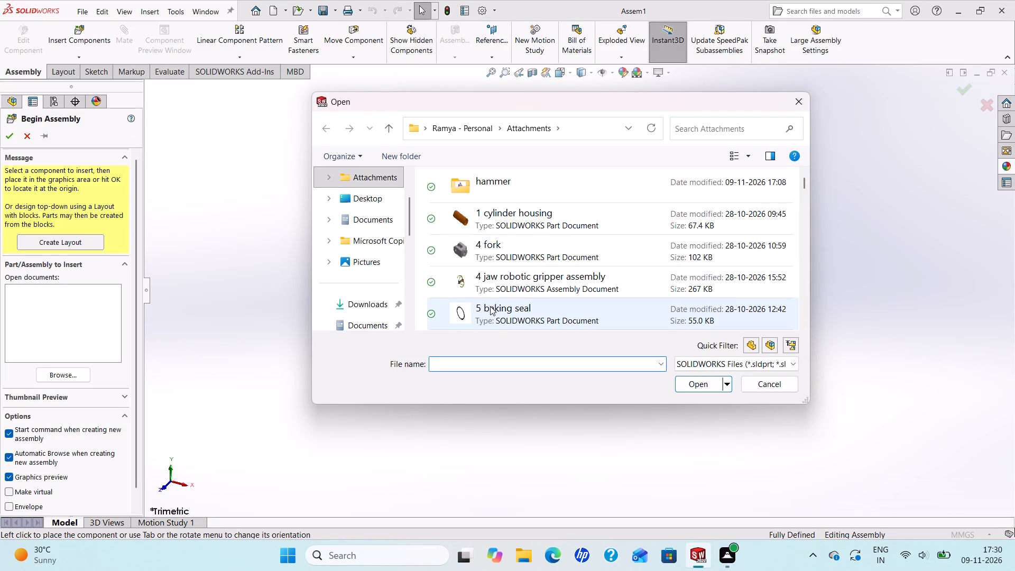
# Load the butterfly body part from the Attachments folder as the assembly's first component.
pyautogui.scroll(-20, 488, 280)
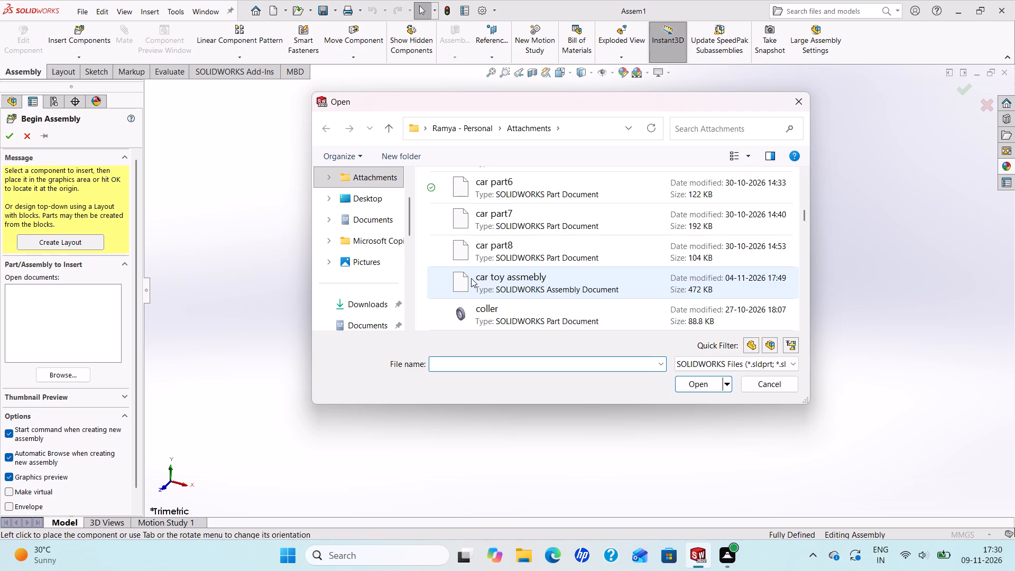
pyautogui.scroll(4, 471, 278)
pyautogui.scroll(-1, 471, 279)
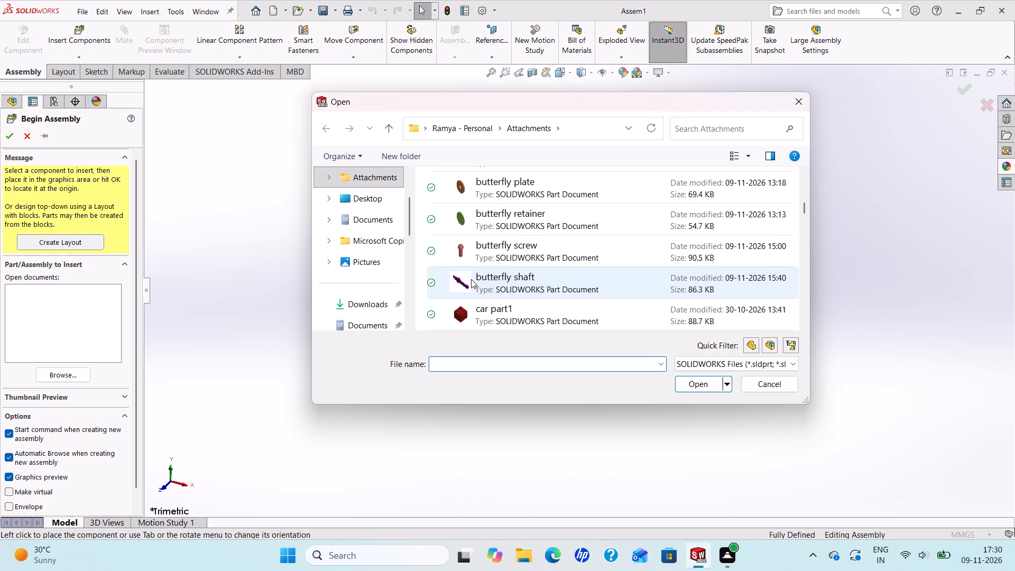
pyautogui.scroll(1, 471, 279)
pyautogui.click(477, 224)
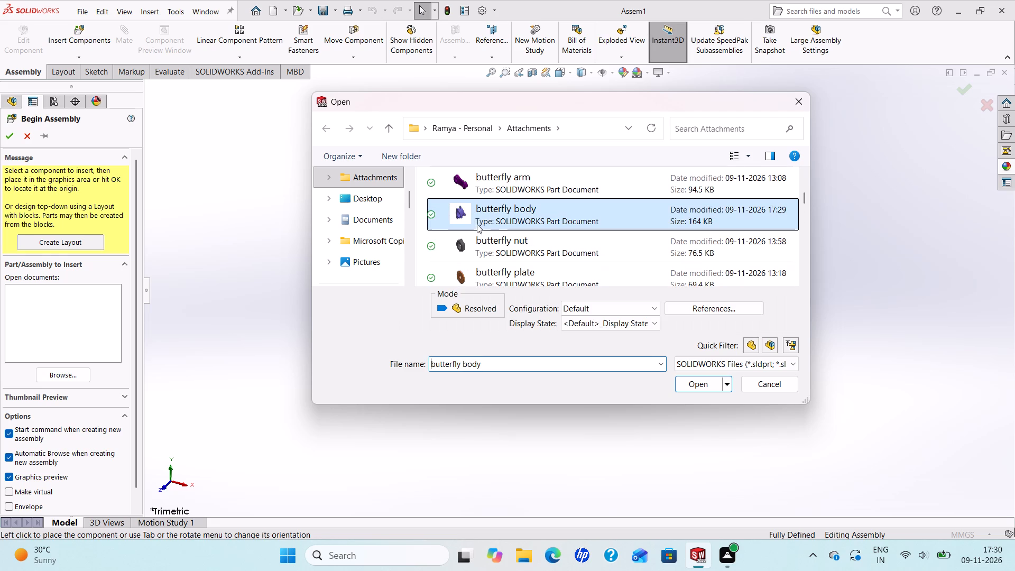
pyautogui.click(705, 382)
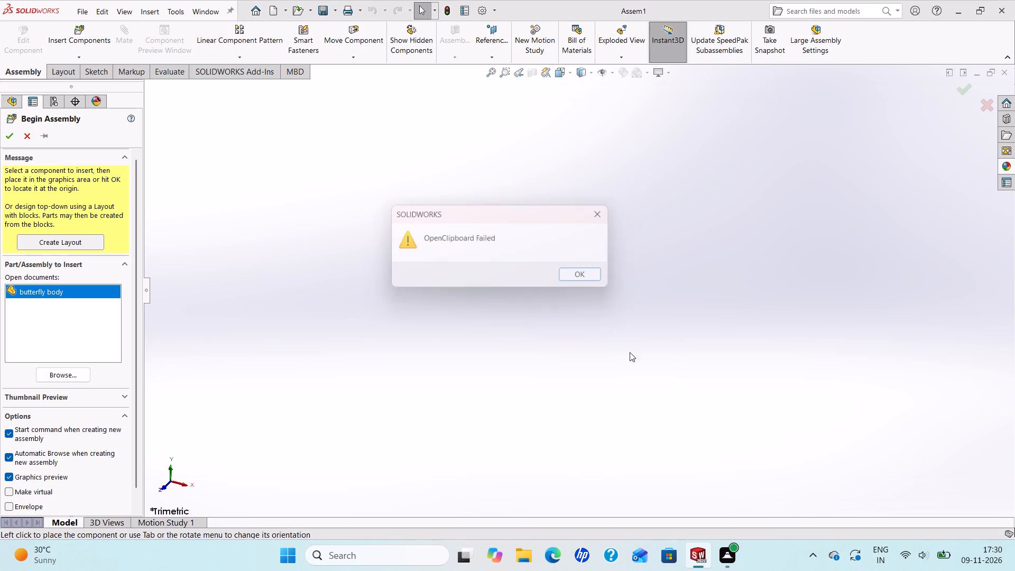
pyautogui.click(590, 281)
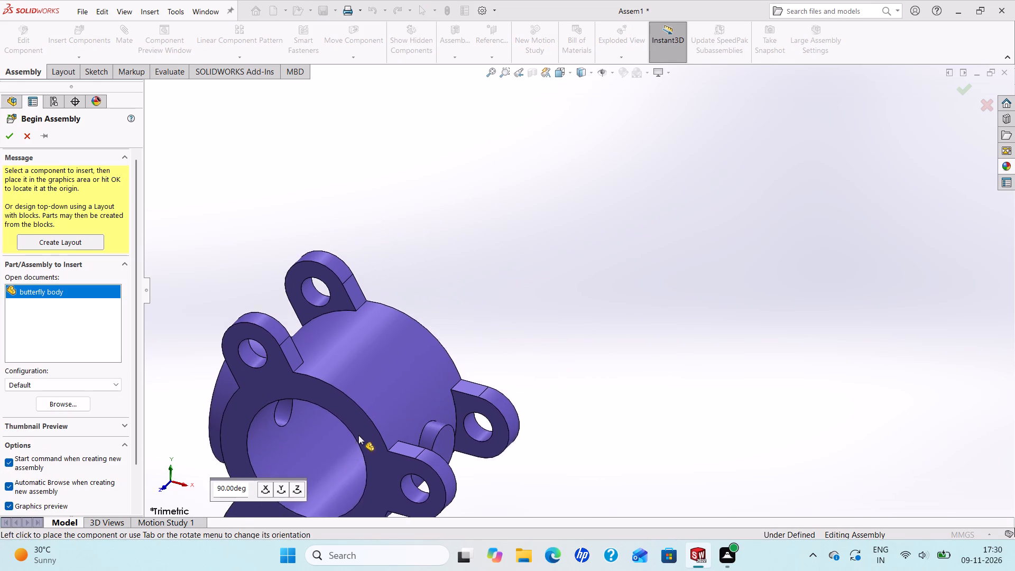
# Rotate the butterfly body in 90° increments so its main bore stands vertical and the drilled flange faces front, and place it in the assembly.
pyautogui.click(280, 486)
pyautogui.click(267, 485)
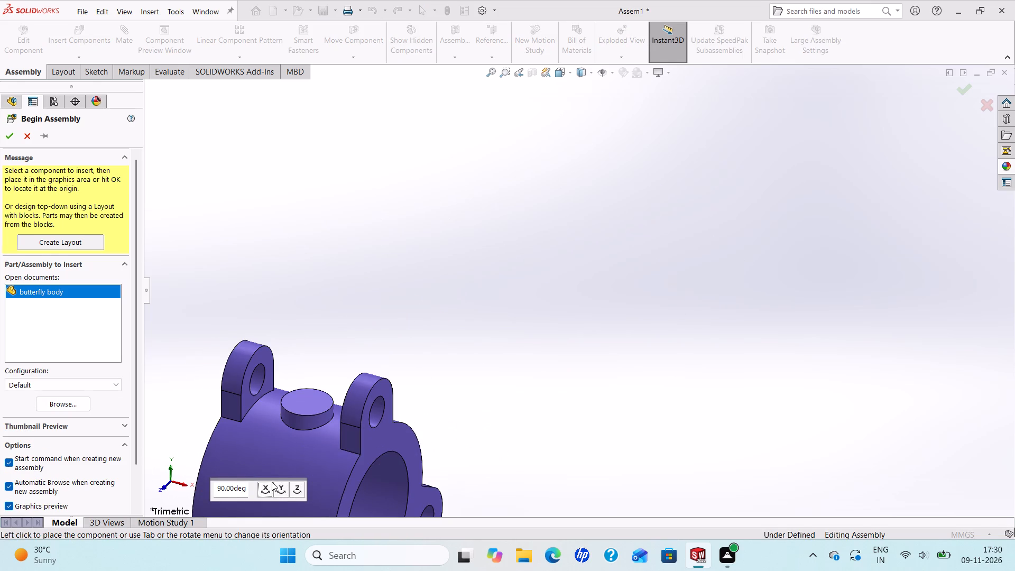
pyautogui.click(293, 487)
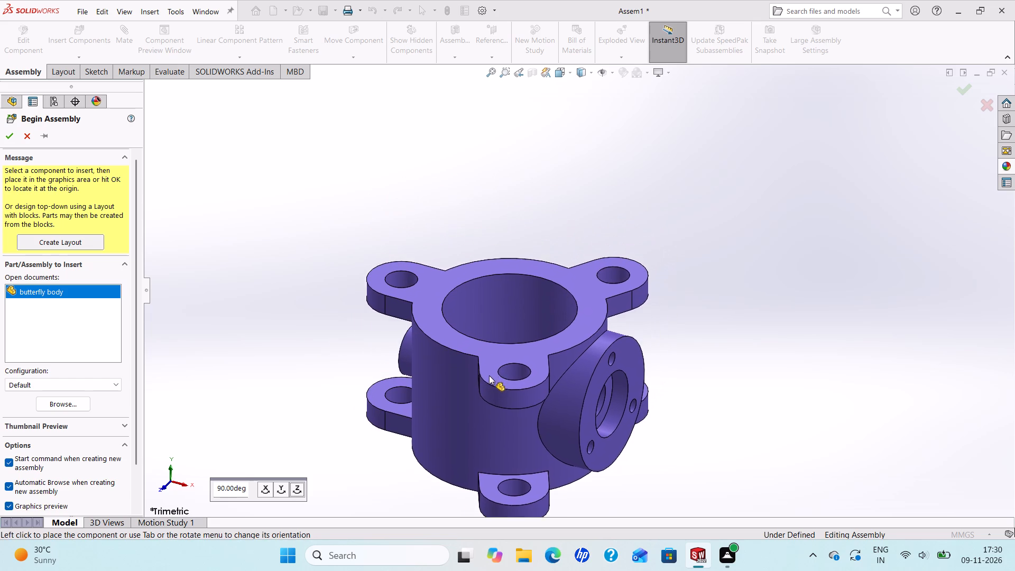
pyautogui.click(293, 492)
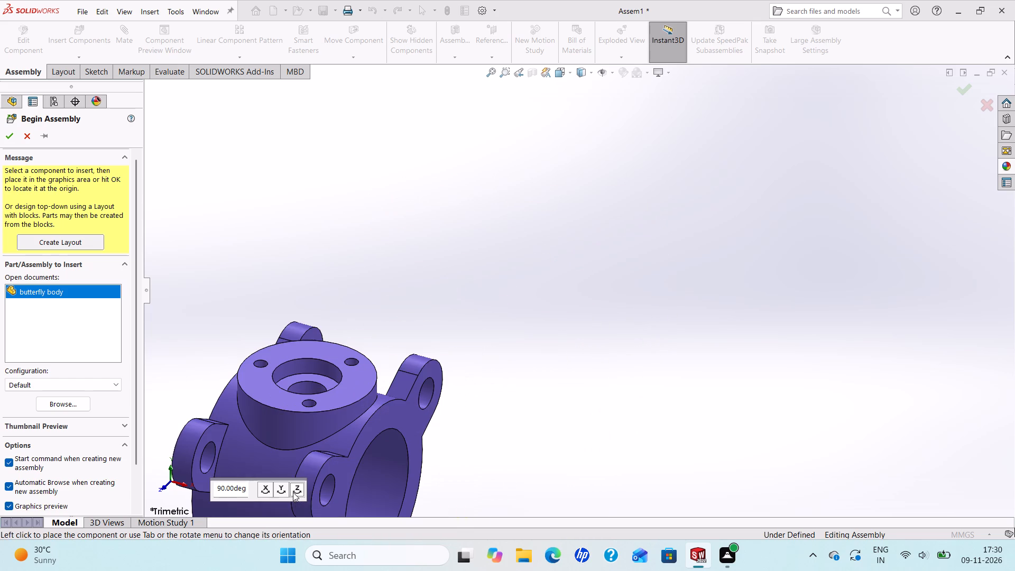
pyautogui.click(282, 489)
pyautogui.click(282, 489)
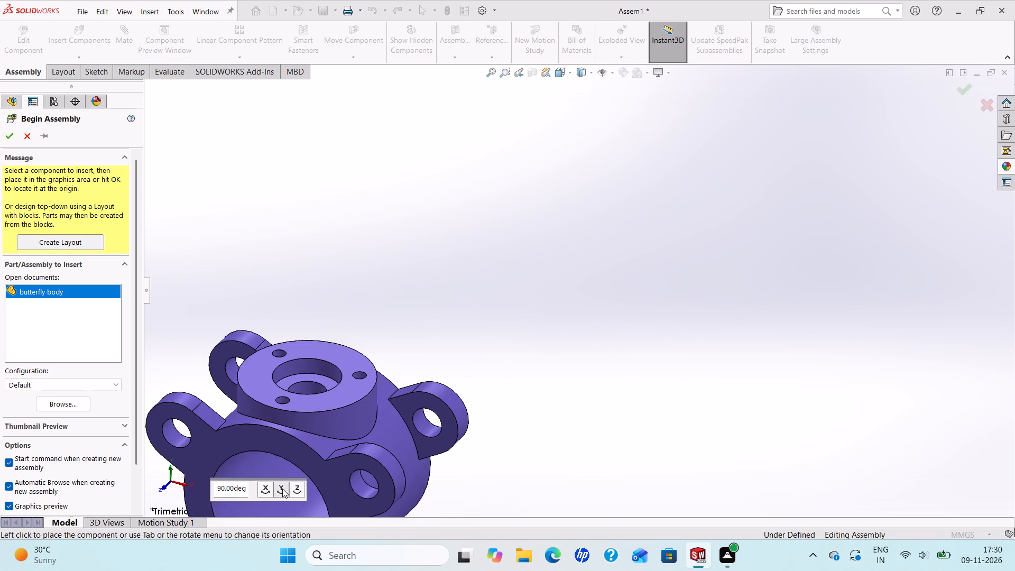
pyautogui.click(265, 489)
pyautogui.click(265, 489)
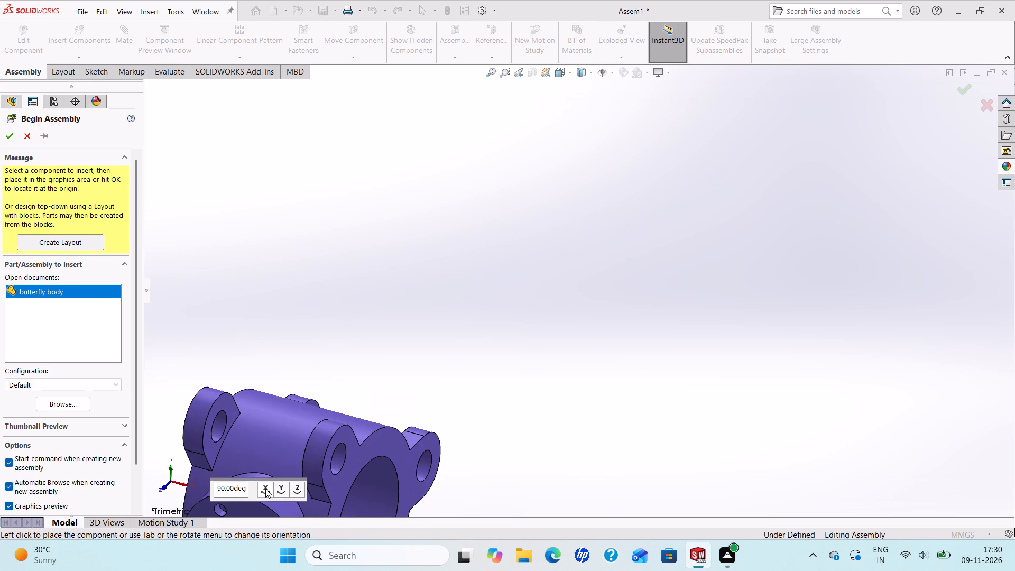
pyautogui.click(265, 483)
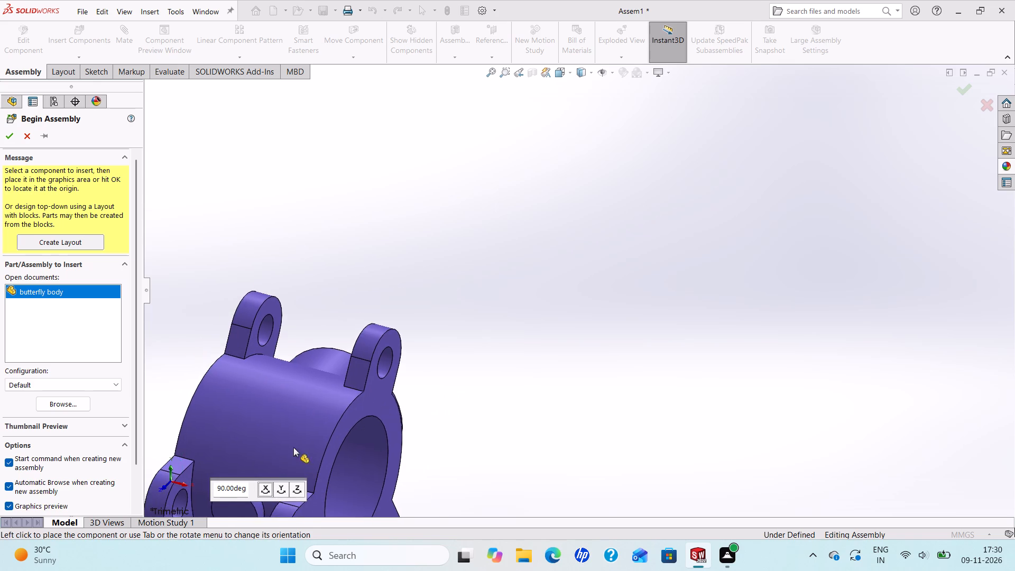
pyautogui.click(264, 486)
pyautogui.click(265, 489)
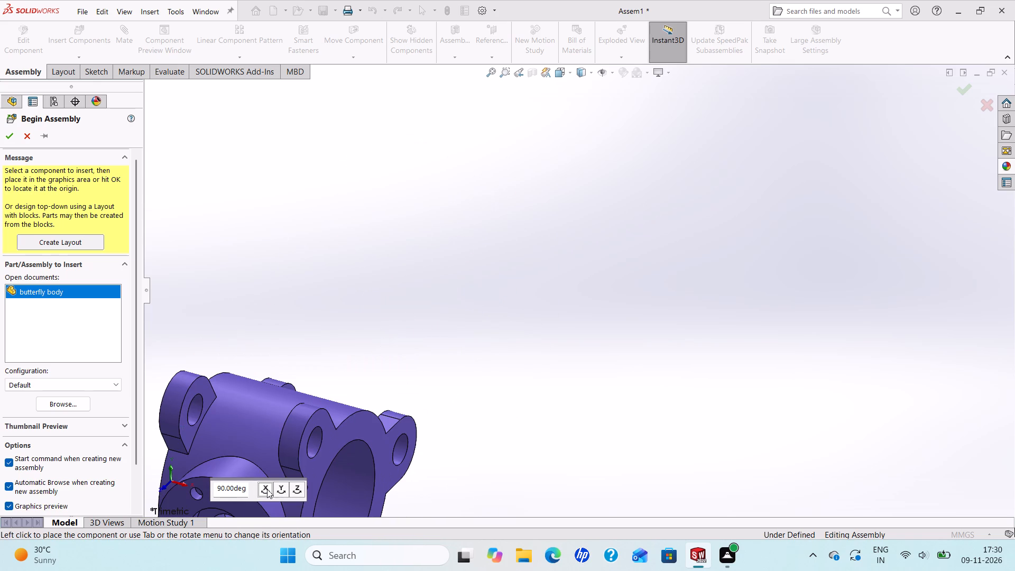
pyautogui.click(294, 486)
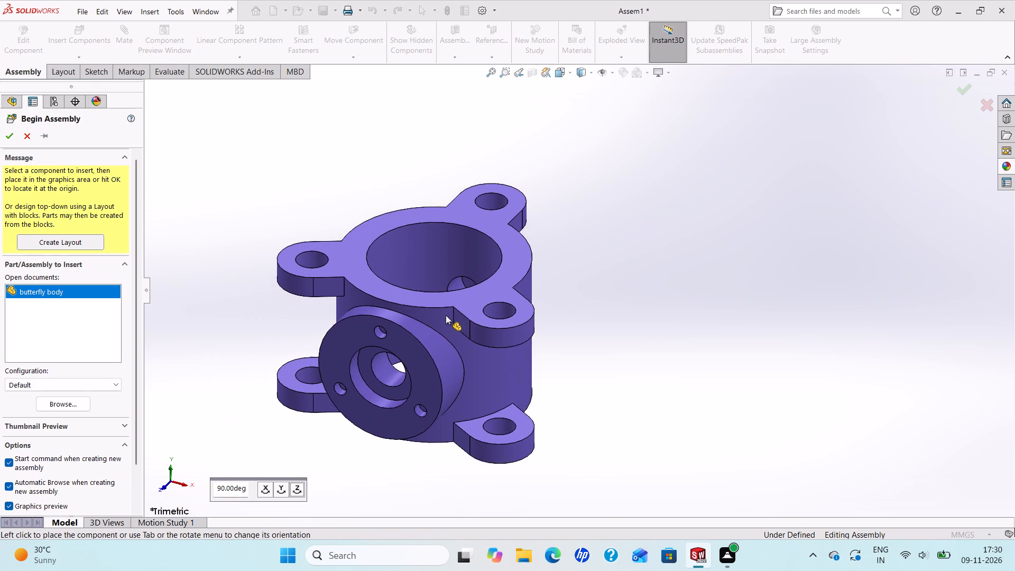
pyautogui.click(477, 309)
pyautogui.scroll(2, 530, 348)
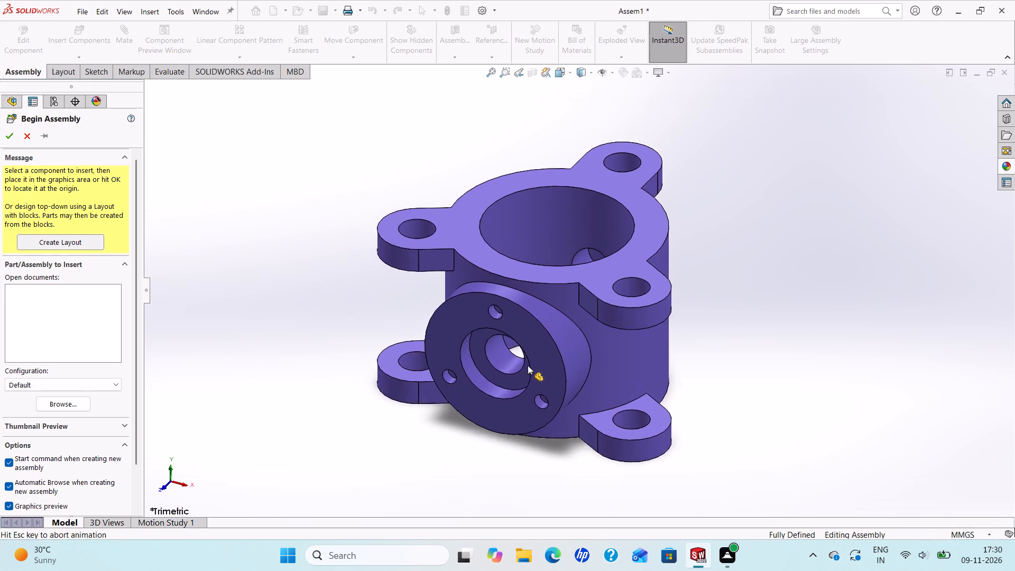
# Load the butterfly arm part from the Attachments folder as a new component.
pyautogui.moveTo(668, 370); pyautogui.dragTo(620, 404, button='middle')
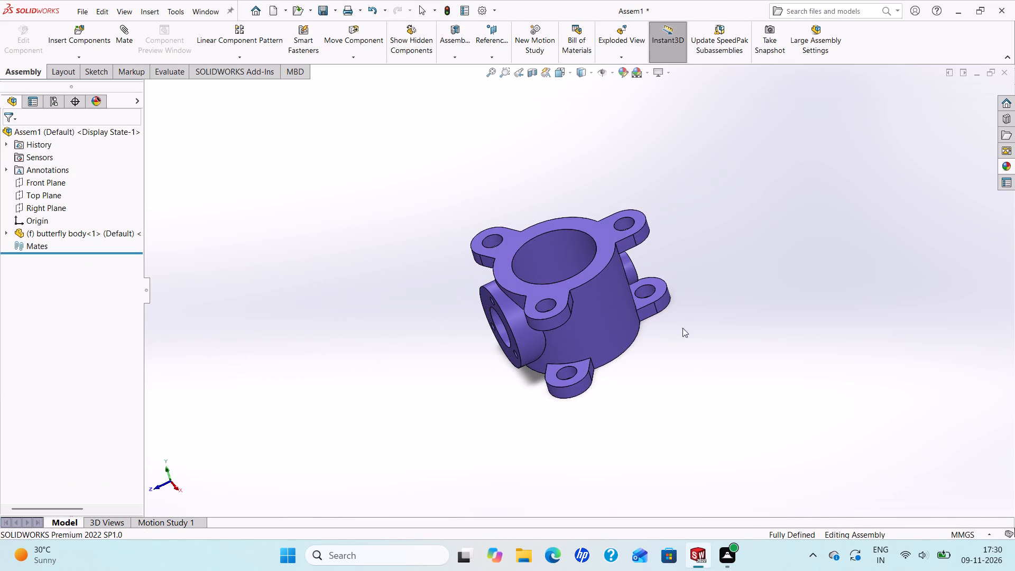
pyautogui.scroll(-1, 644, 329)
pyautogui.middleClick(554, 375)
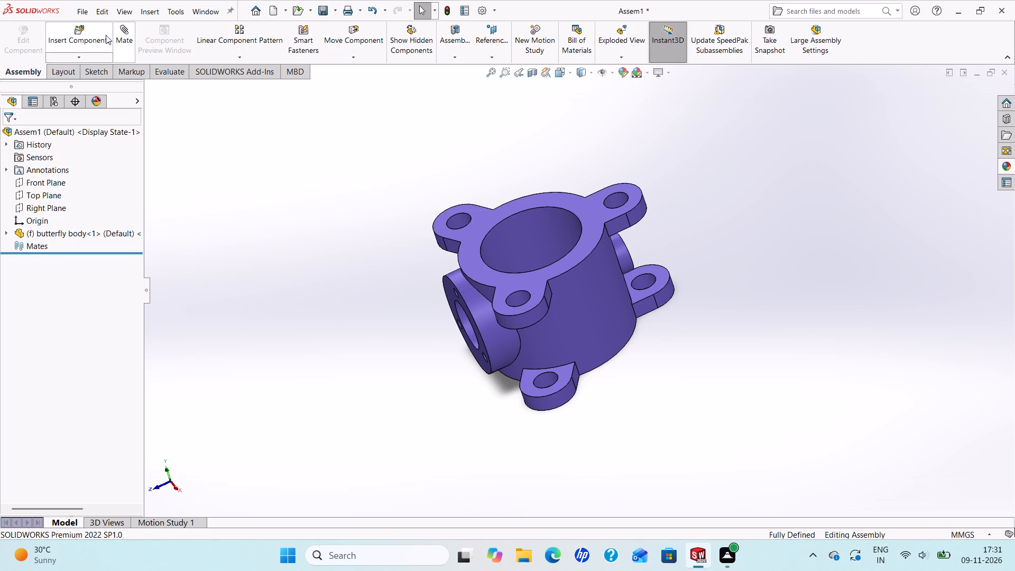
pyautogui.click(81, 42)
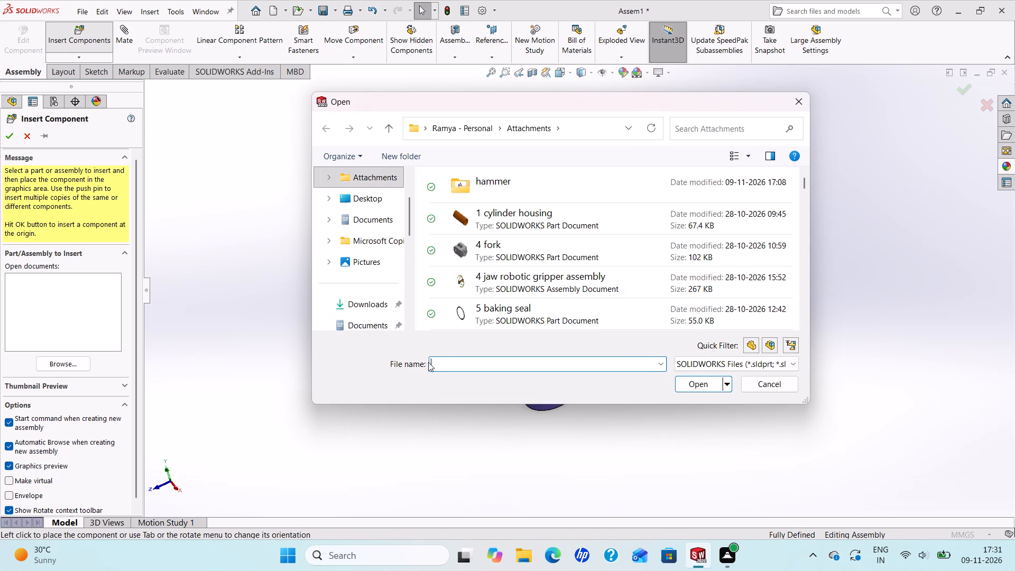
pyautogui.press('b')
pyautogui.press('u')
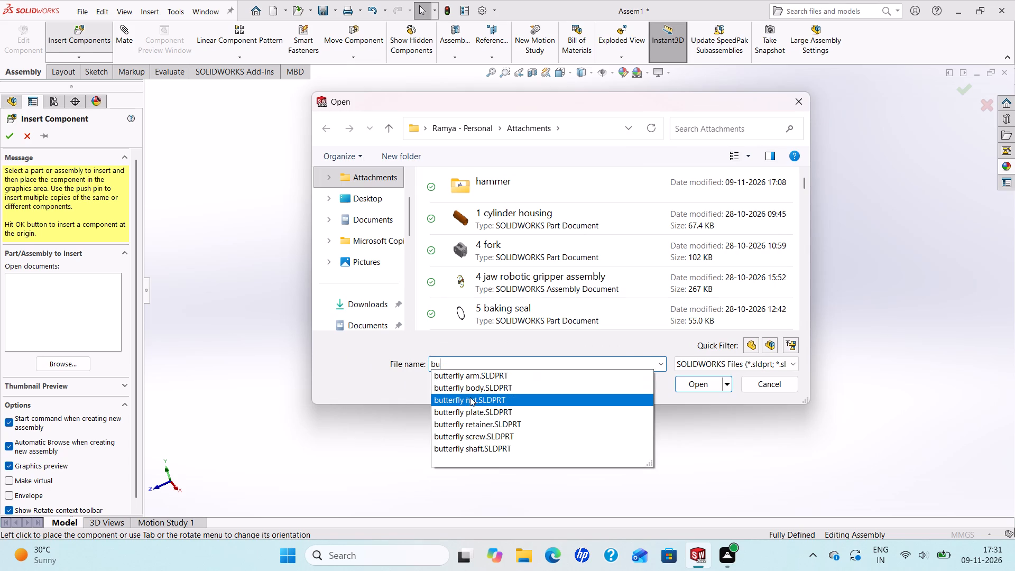
pyautogui.click(476, 376)
pyautogui.click(684, 390)
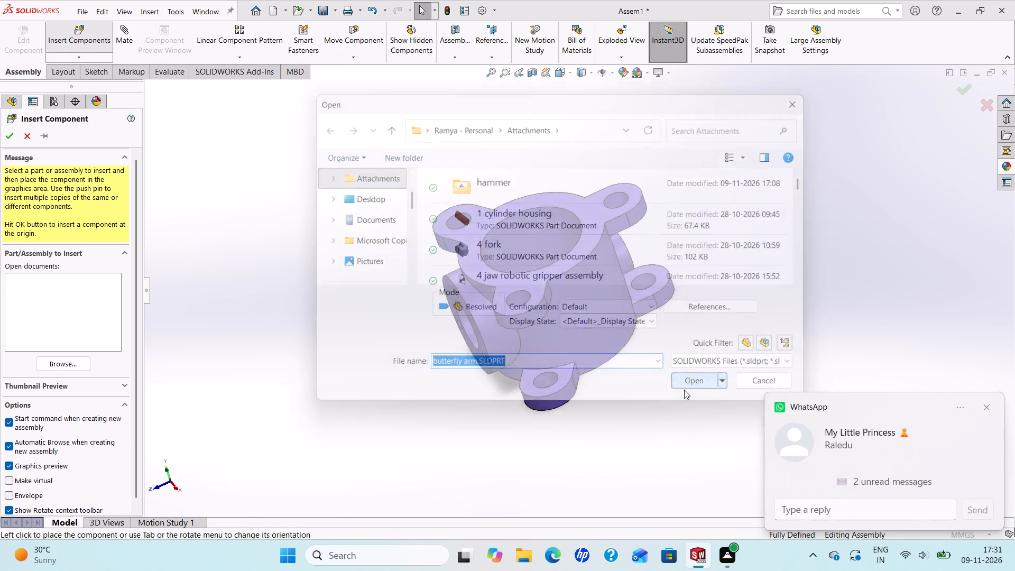
# Rotate the butterfly arm in 90° increments so it stands upright with its bores along the flange axis, and place it in front of the body's flange.
pyautogui.scroll(2, 532, 371)
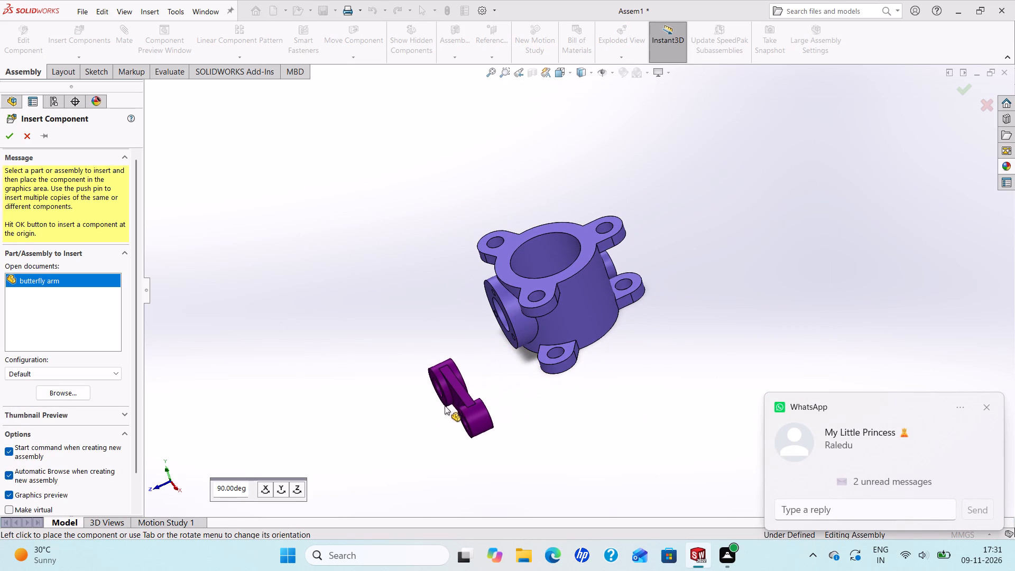
pyautogui.click(280, 492)
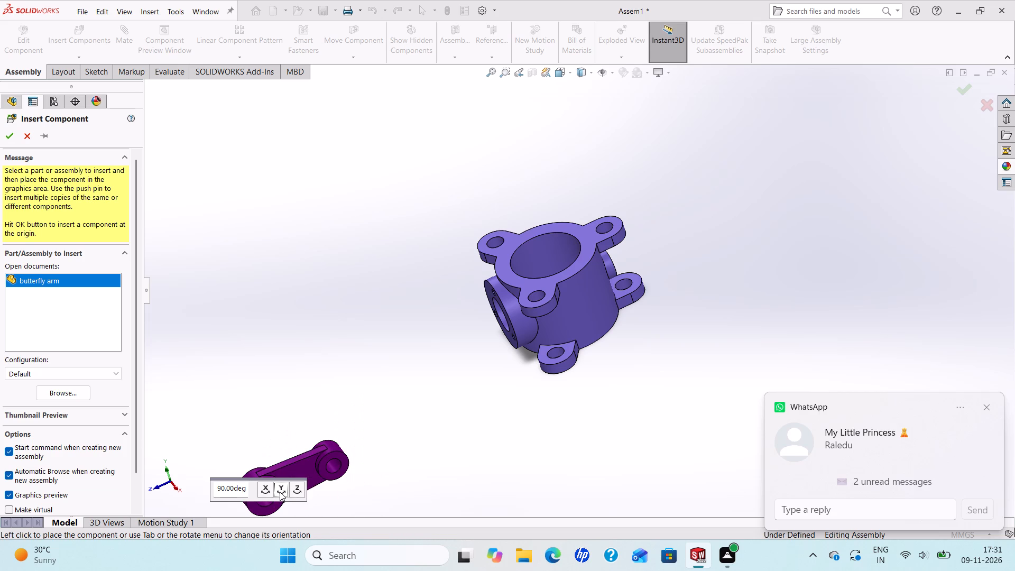
pyautogui.click(265, 488)
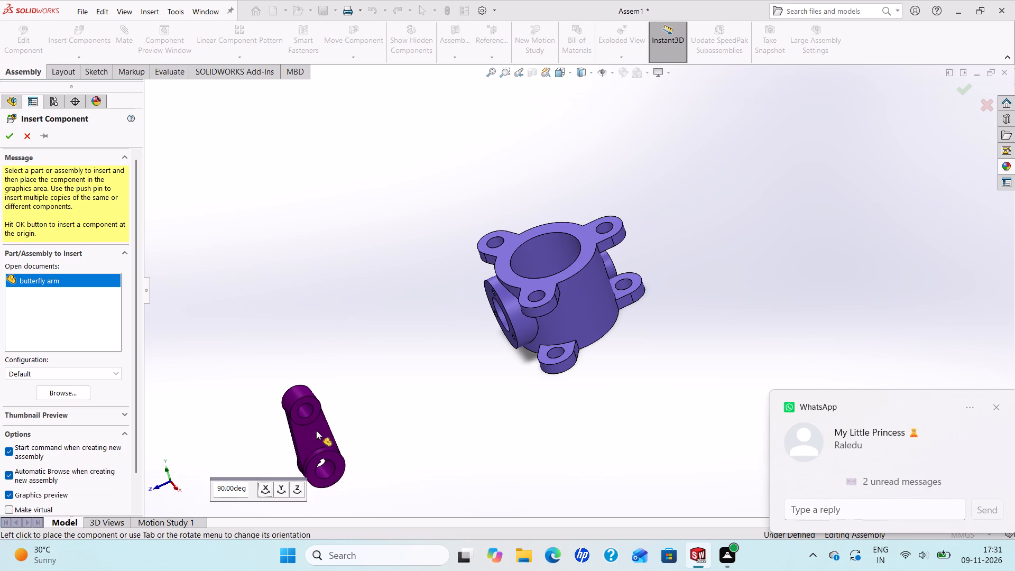
pyautogui.click(295, 489)
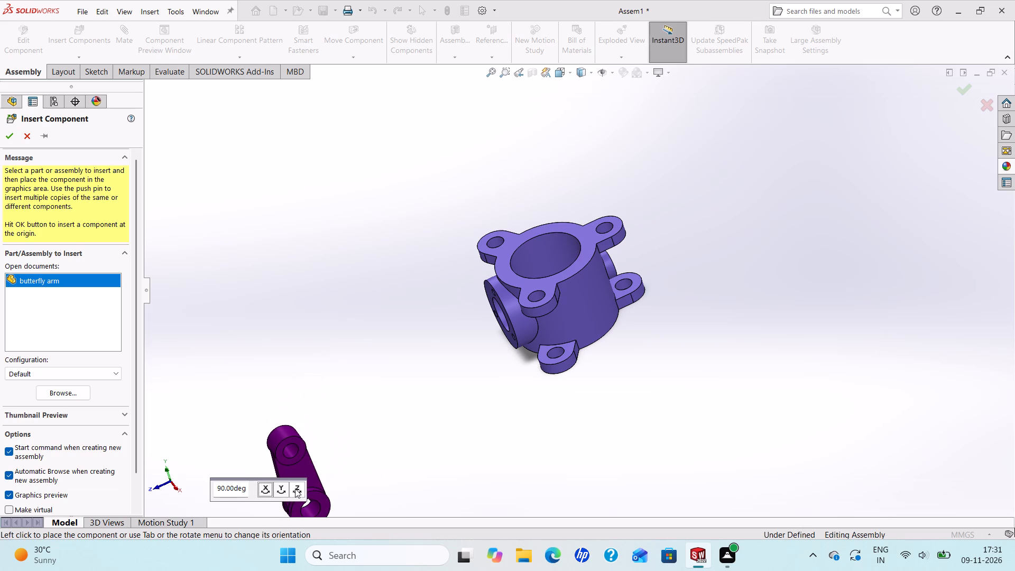
pyautogui.click(296, 489)
pyautogui.click(296, 489)
pyautogui.click(296, 489)
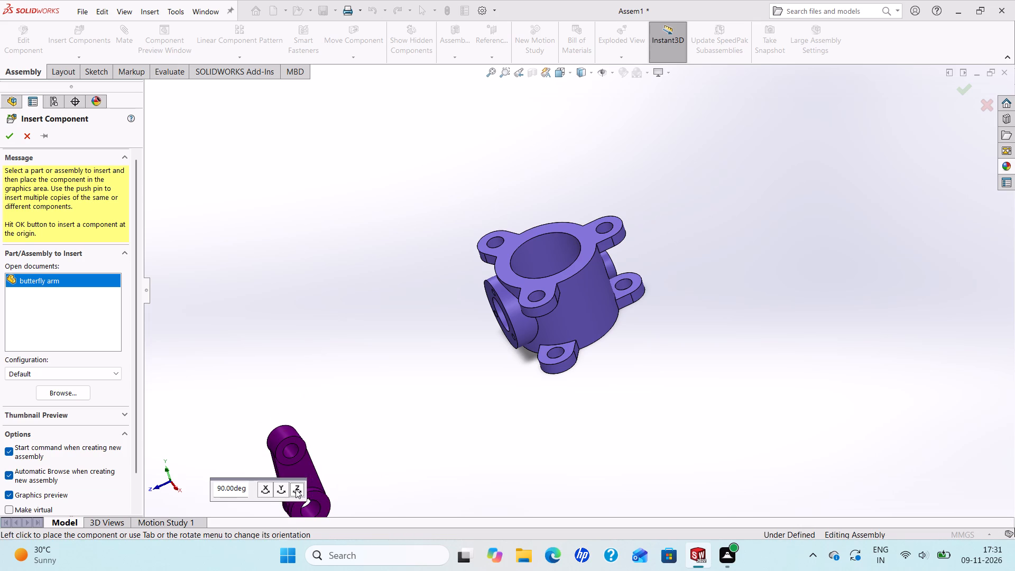
pyautogui.click(283, 487)
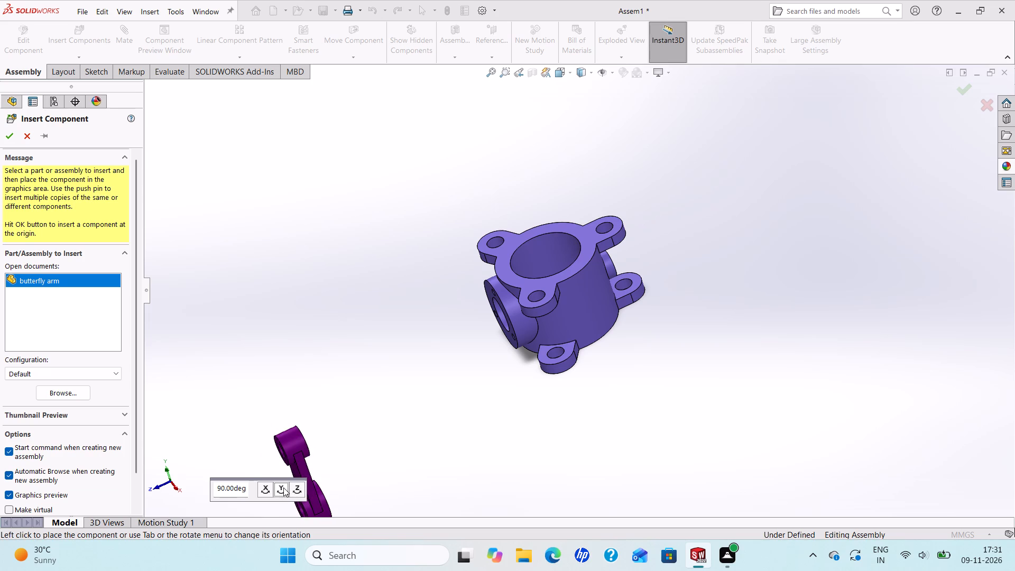
pyautogui.click(413, 291)
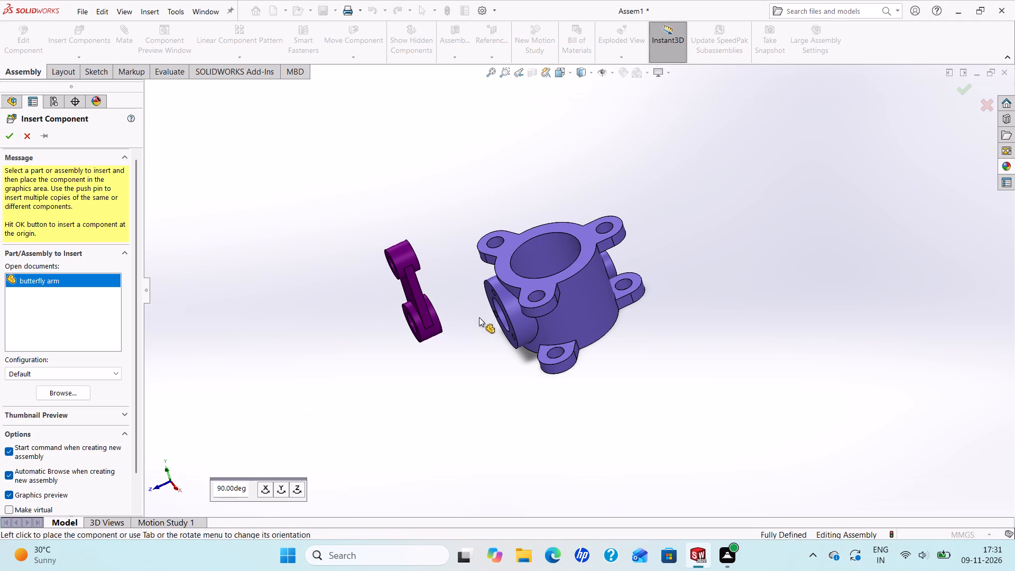
# Load the butterfly shaft part from the Attachments folder as a new component.
pyautogui.scroll(-1, 470, 325)
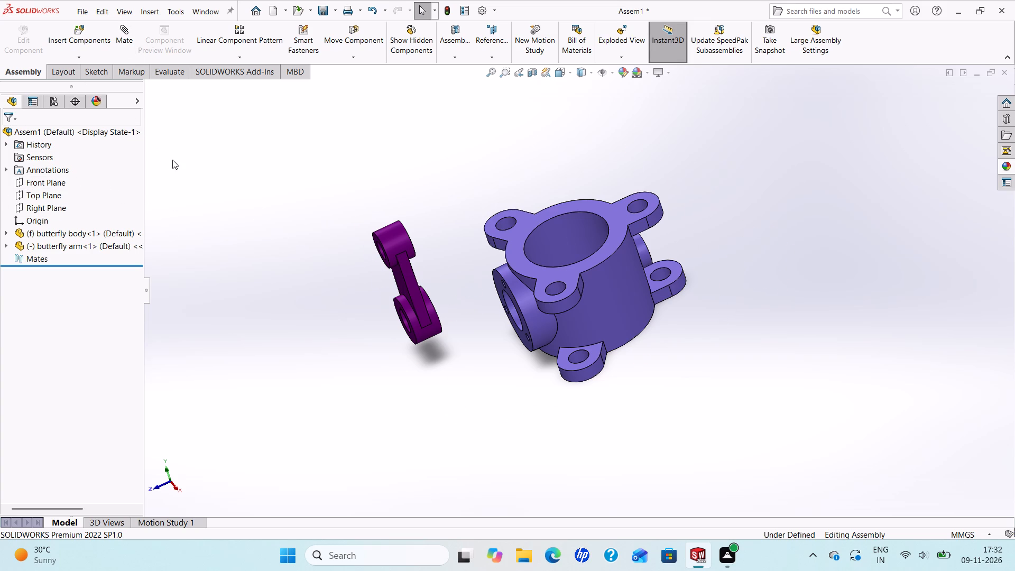
pyautogui.click(80, 31)
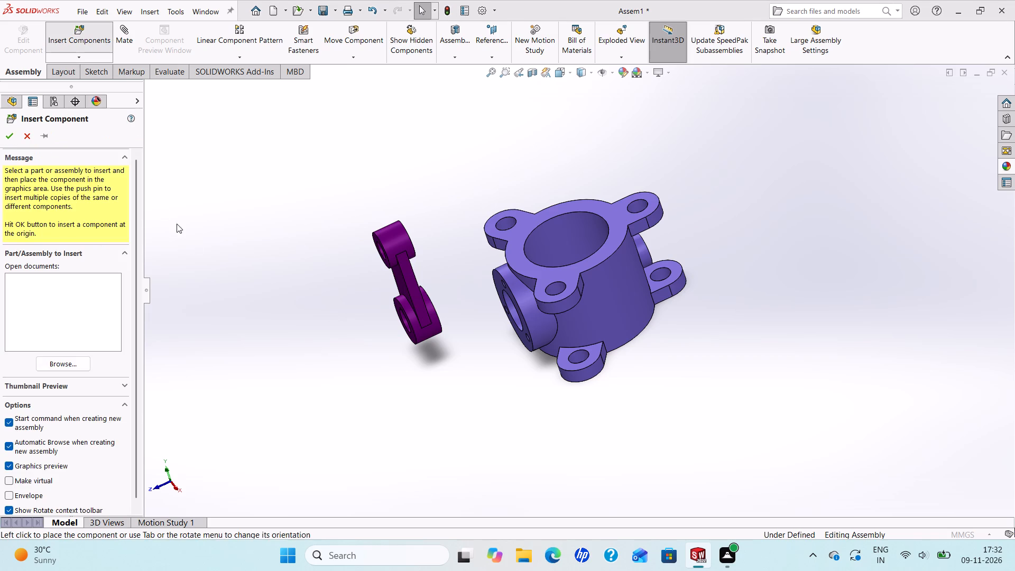
pyautogui.press('b')
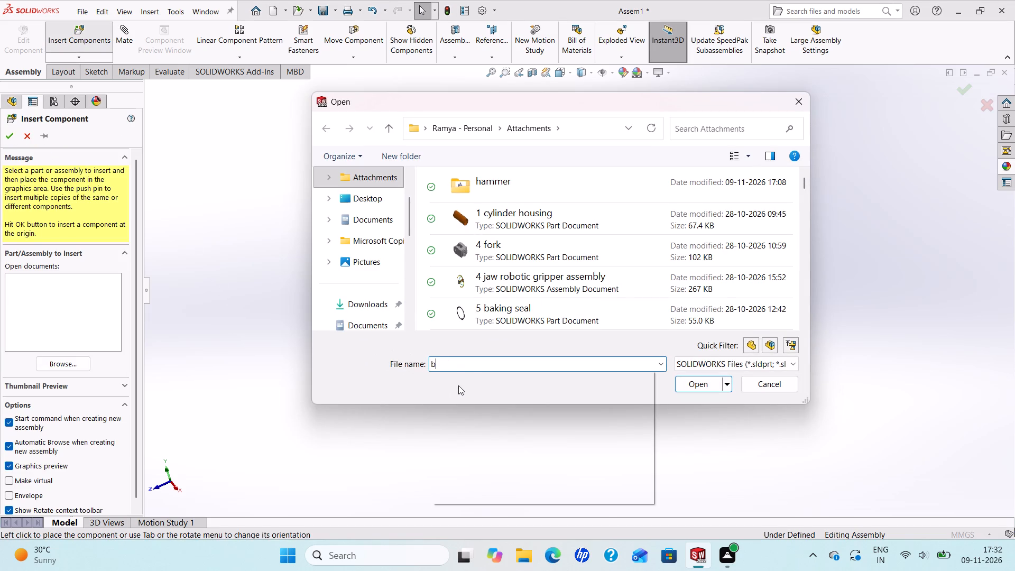
pyautogui.press('u')
pyautogui.click(476, 445)
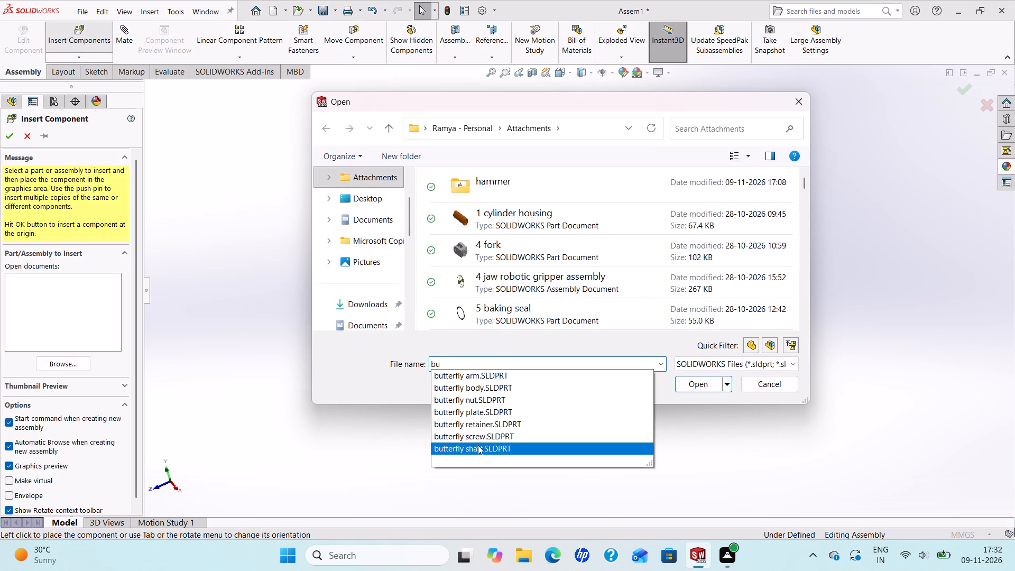
pyautogui.click(712, 387)
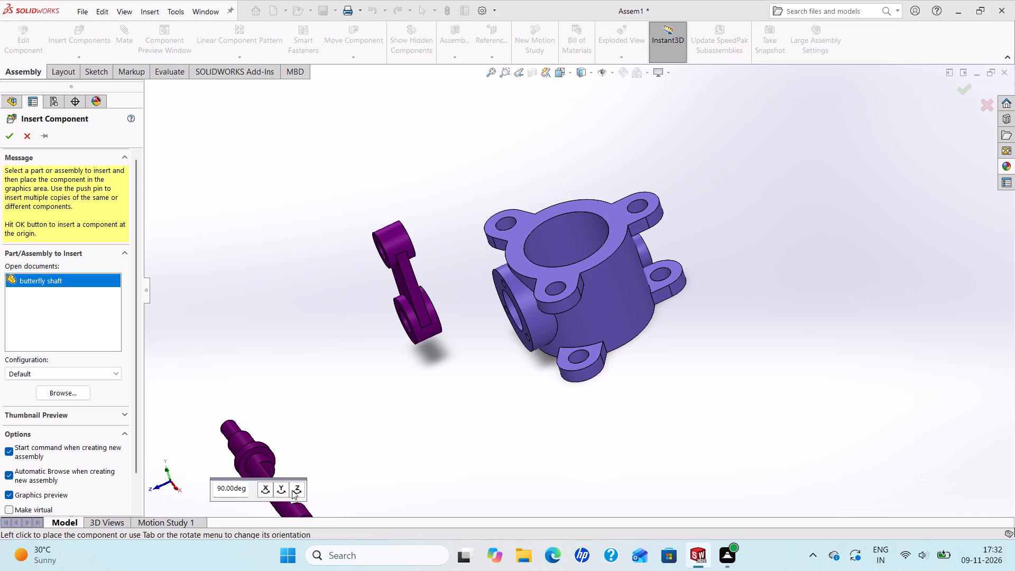
# Rotate the butterfly shaft in 90° increments so its flatted end points toward the body's flange, and place it below the arm.
pyautogui.click(293, 490)
pyautogui.click(281, 492)
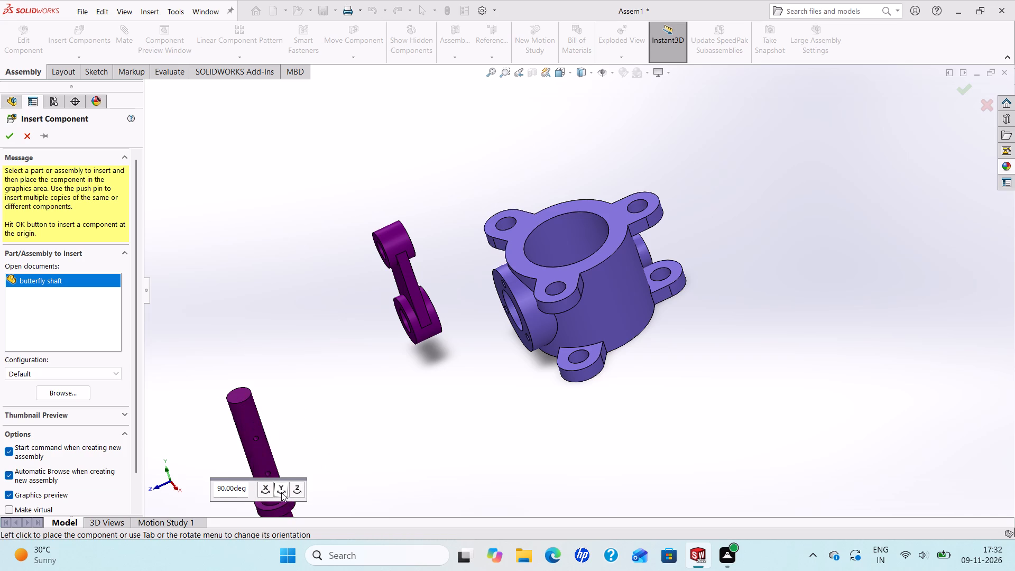
pyautogui.click(284, 492)
pyautogui.click(262, 482)
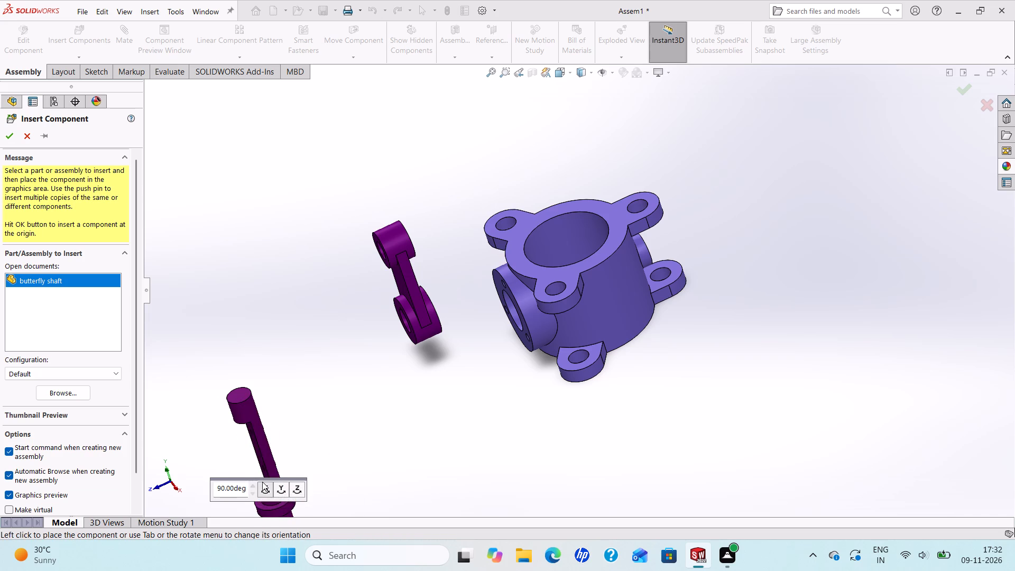
pyautogui.click(262, 482)
pyautogui.click(262, 482)
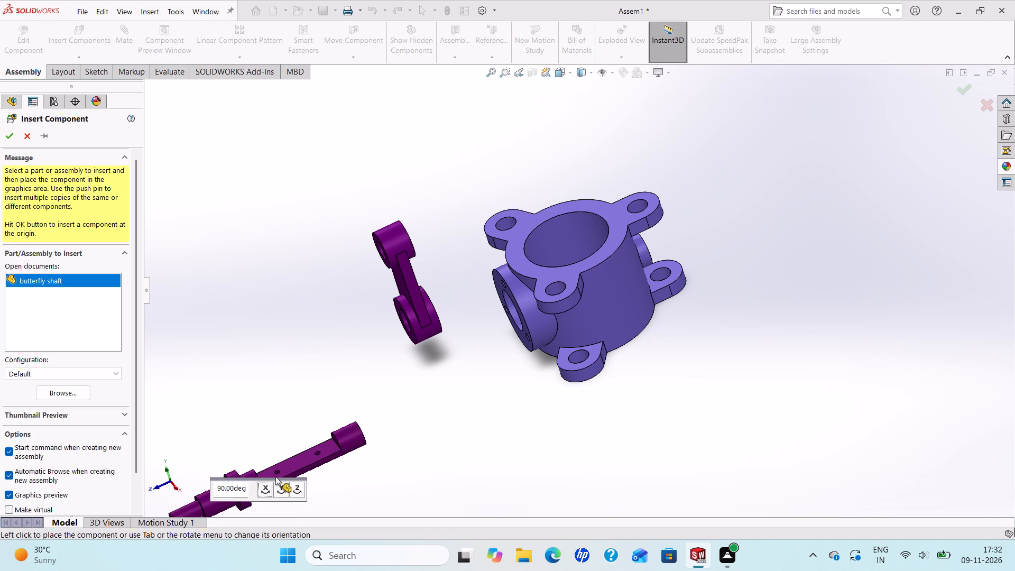
pyautogui.click(379, 375)
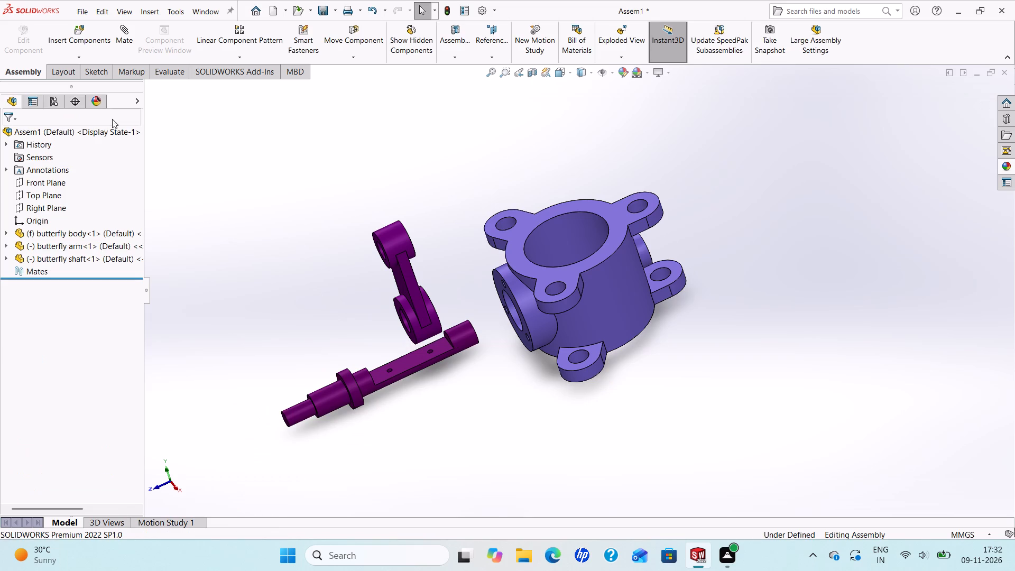
# Add a concentric mate between the shaft's cylindrical face and the circular bore of the body's side flange.
pyautogui.click(119, 36)
pyautogui.scroll(-2, 359, 391)
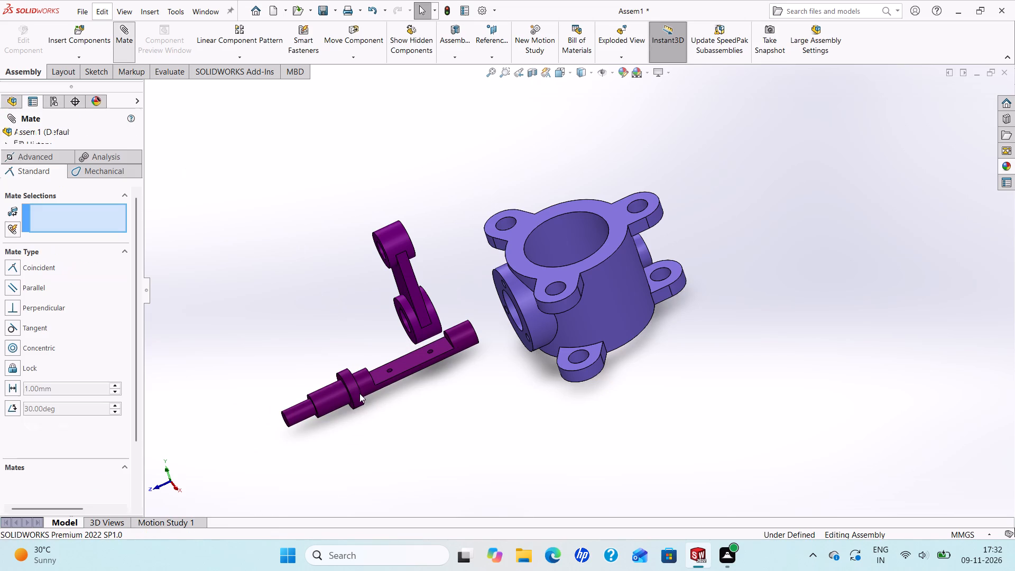
pyautogui.scroll(-1, 359, 393)
pyautogui.click(519, 328)
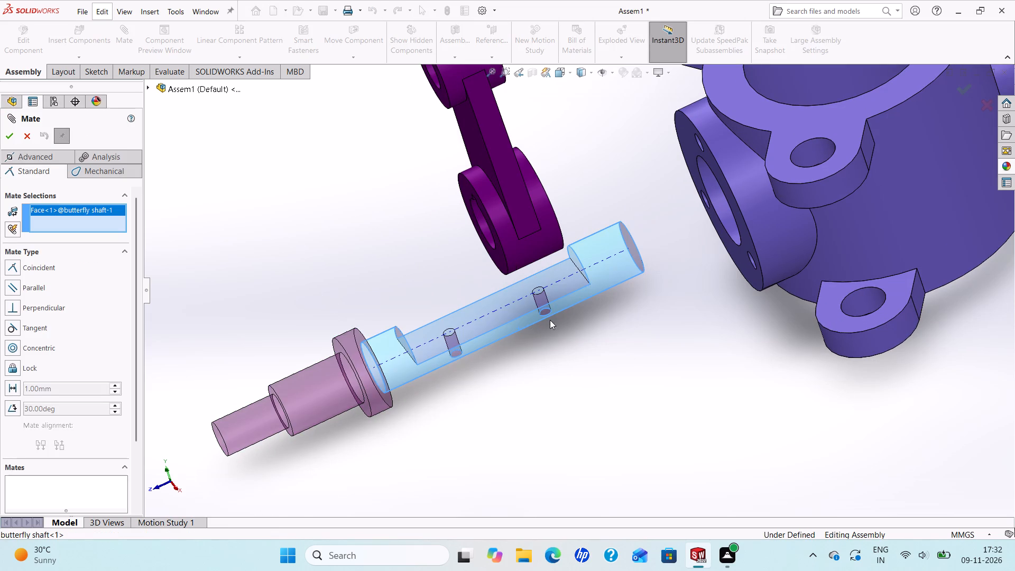
pyautogui.click(731, 232)
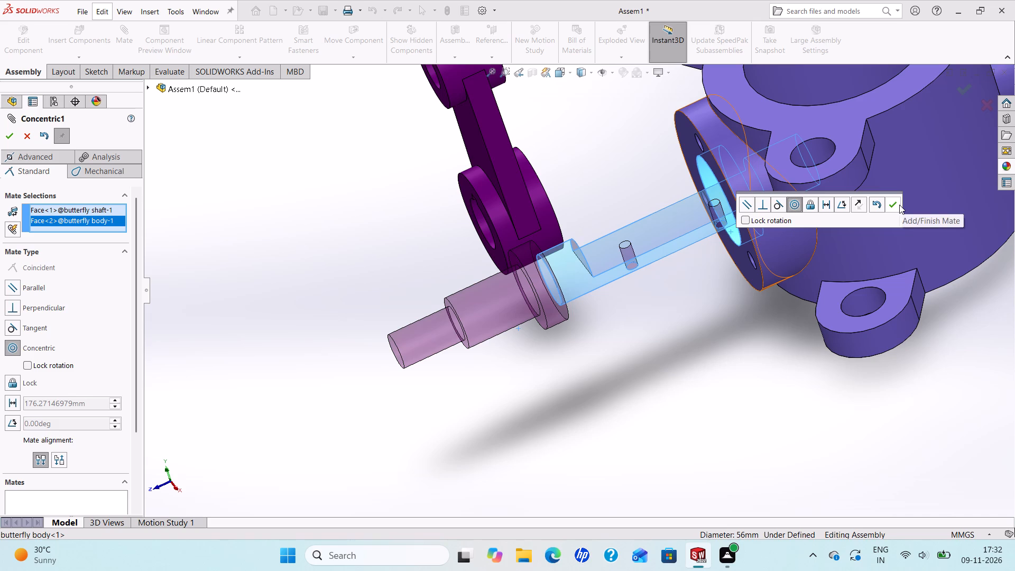
pyautogui.click(899, 205)
# Slide the shaft along its axis through the flange bore so its flatted section reaches into the body's main bore.
pyautogui.scroll(3, 802, 224)
pyautogui.scroll(2, 693, 236)
pyautogui.scroll(-3, 678, 250)
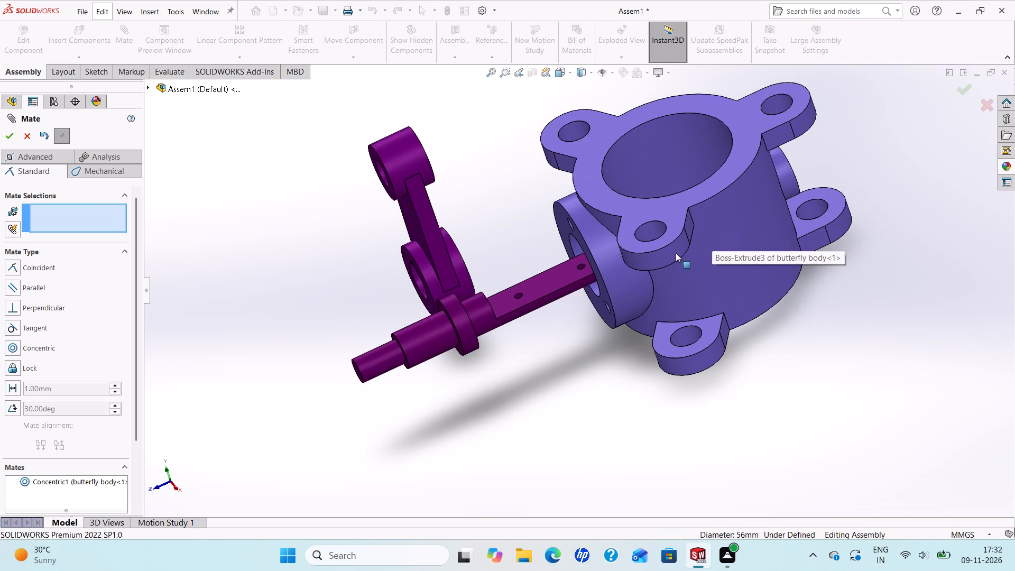
pyautogui.moveTo(529, 283); pyautogui.dragTo(595, 216)
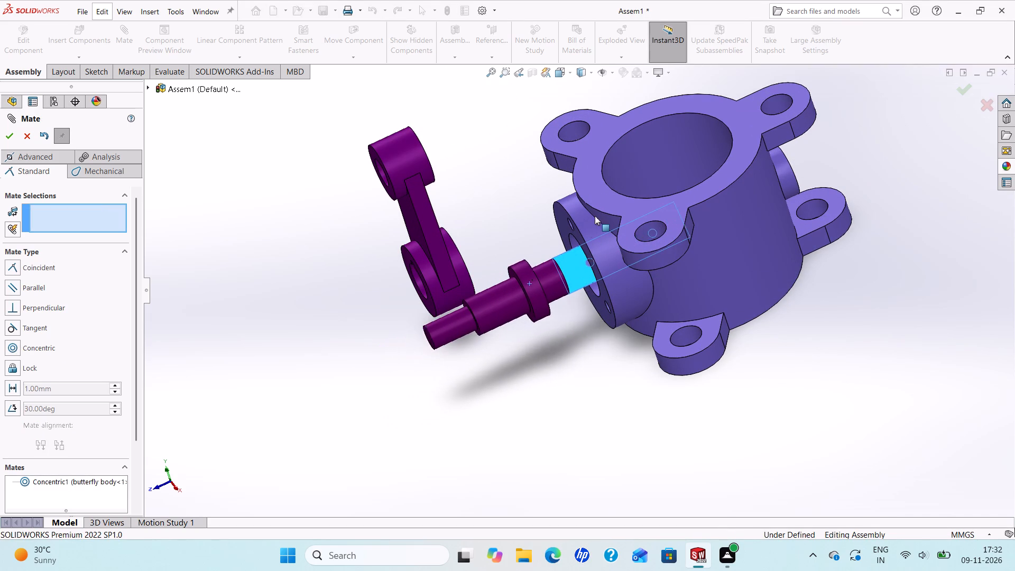
pyautogui.moveTo(595, 216); pyautogui.dragTo(601, 205)
# Add a tangent mate between the shaft's inner end face and the cylindrical wall of the body's main bore.
pyautogui.moveTo(639, 180); pyautogui.dragTo(635, 256, button='middle')
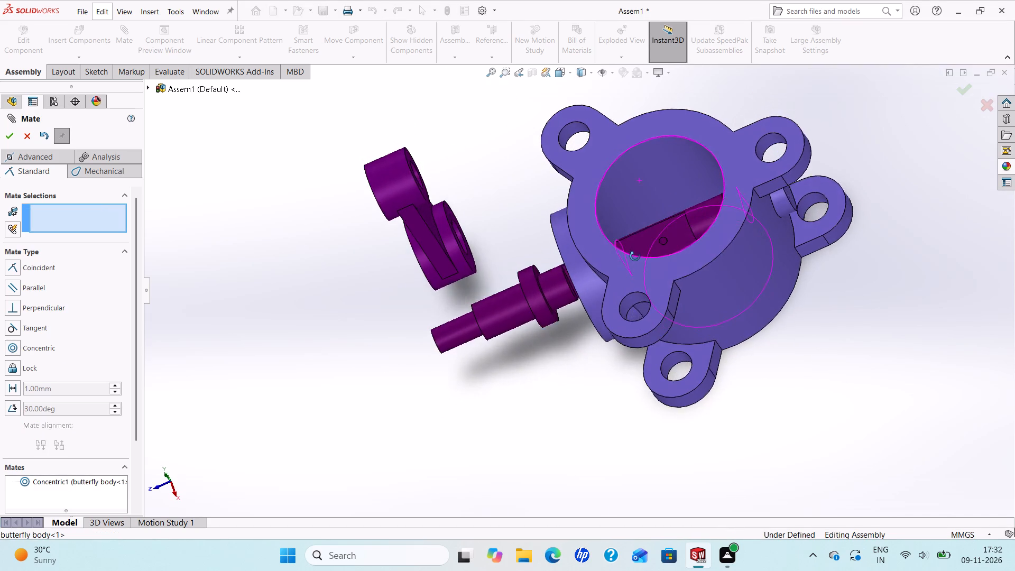
pyautogui.moveTo(635, 256); pyautogui.dragTo(657, 312, button='middle')
pyautogui.scroll(-1, 749, 206)
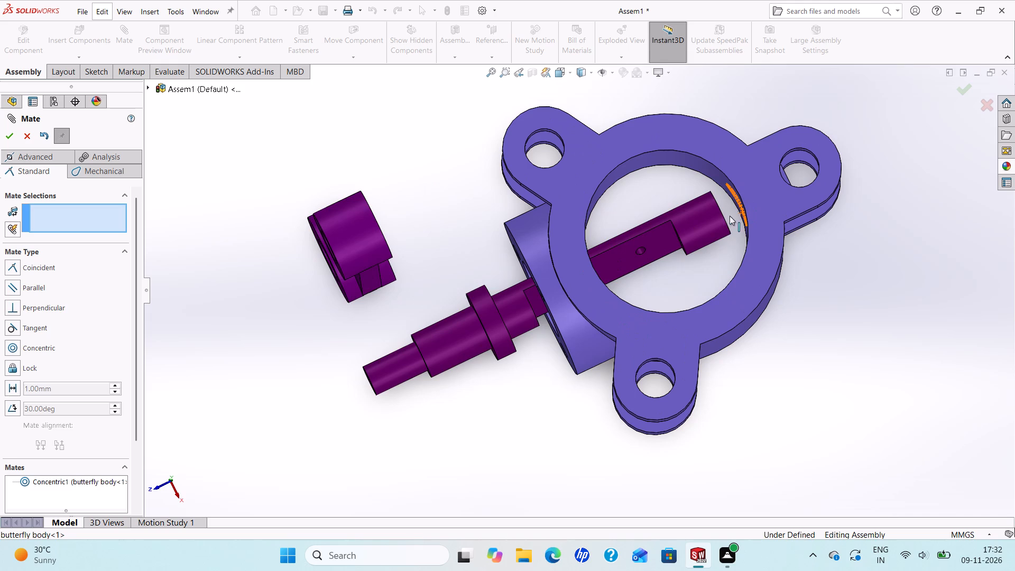
pyautogui.moveTo(717, 220); pyautogui.dragTo(704, 252, button='middle')
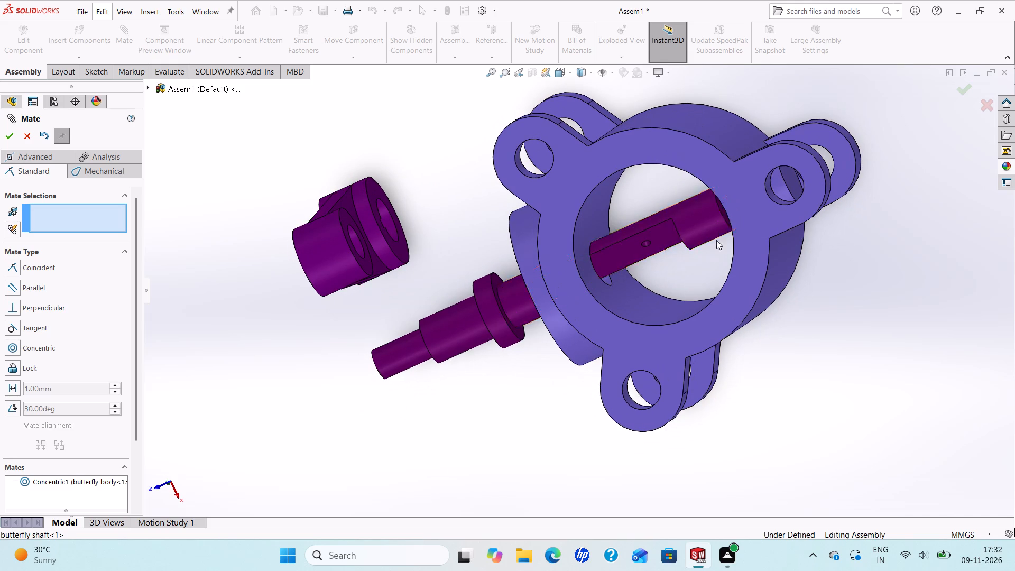
pyautogui.scroll(-1, 720, 224)
pyautogui.moveTo(717, 205); pyautogui.dragTo(713, 160, button='middle')
pyautogui.scroll(-1, 658, 257)
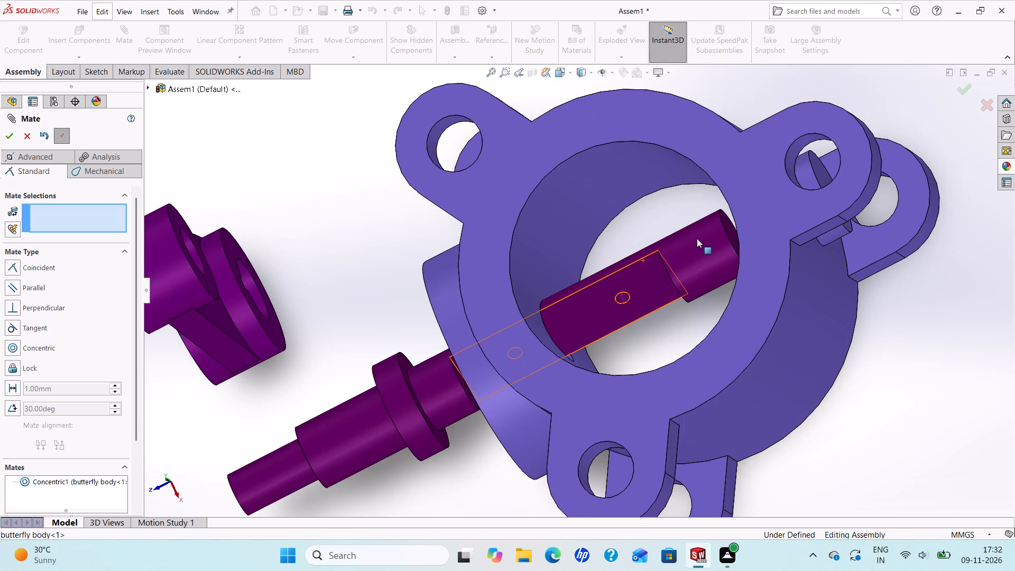
pyautogui.scroll(-1, 697, 238)
pyautogui.moveTo(698, 238); pyautogui.dragTo(704, 250, button='middle')
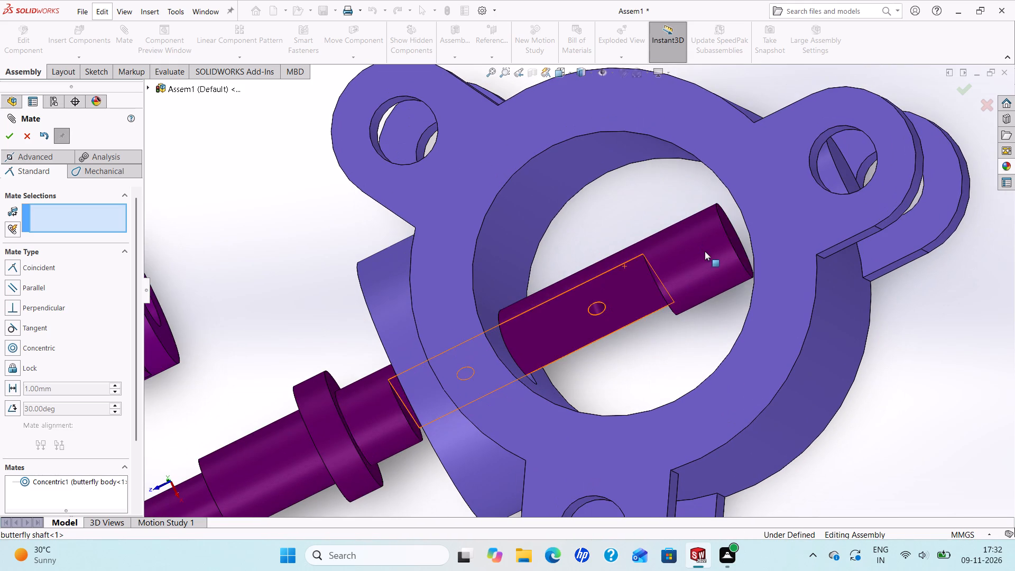
pyautogui.click(730, 232)
pyautogui.moveTo(731, 245); pyautogui.dragTo(727, 204, button='middle')
pyautogui.scroll(1, 728, 236)
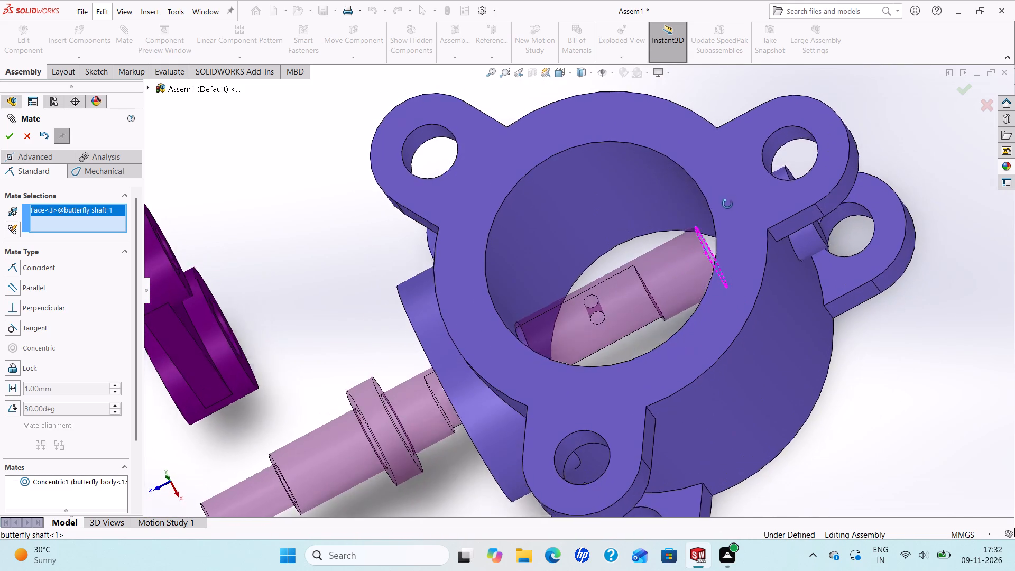
pyautogui.moveTo(727, 204); pyautogui.dragTo(745, 172, button='middle')
pyautogui.click(712, 201)
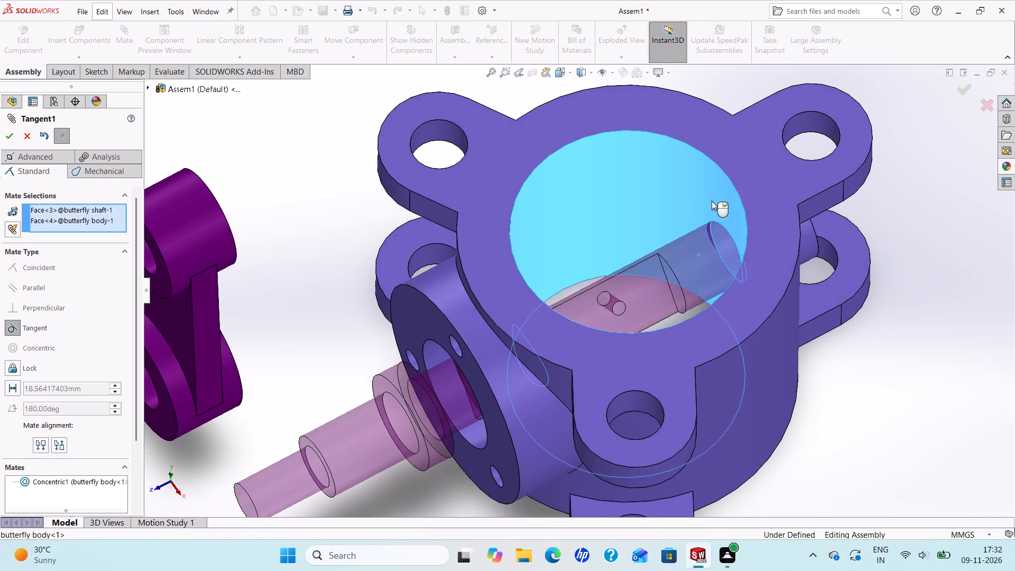
pyautogui.click(807, 174)
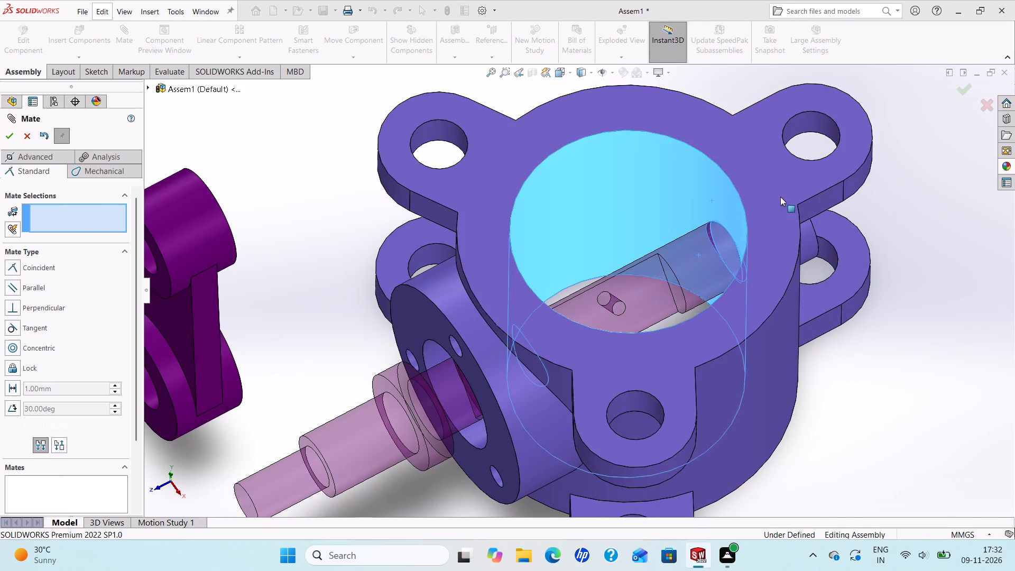
# Move the shaft by its stepped outer section to check its remaining freedom in the body.
pyautogui.scroll(2, 649, 318)
pyautogui.scroll(1, 551, 386)
pyautogui.moveTo(453, 392); pyautogui.dragTo(451, 363)
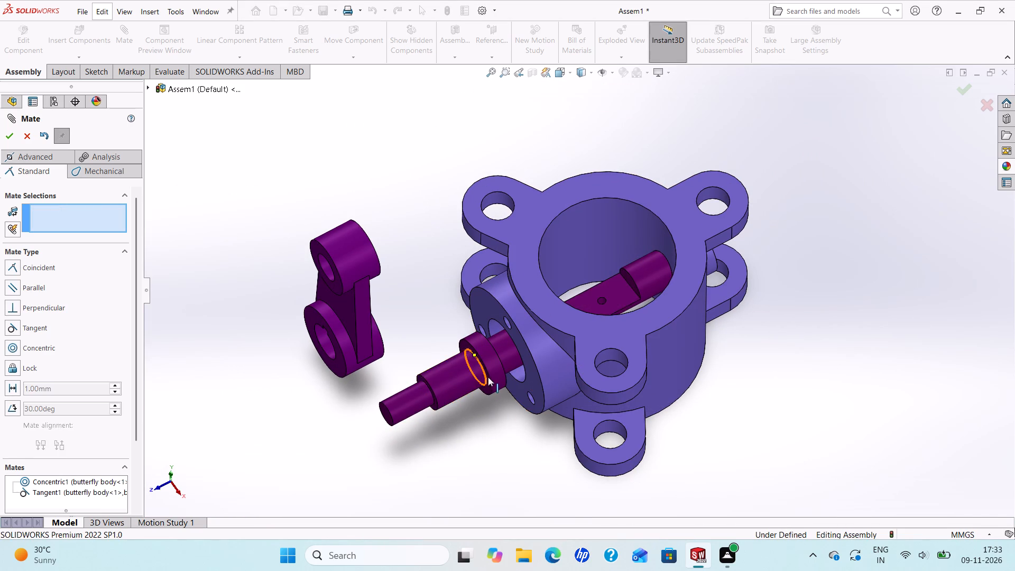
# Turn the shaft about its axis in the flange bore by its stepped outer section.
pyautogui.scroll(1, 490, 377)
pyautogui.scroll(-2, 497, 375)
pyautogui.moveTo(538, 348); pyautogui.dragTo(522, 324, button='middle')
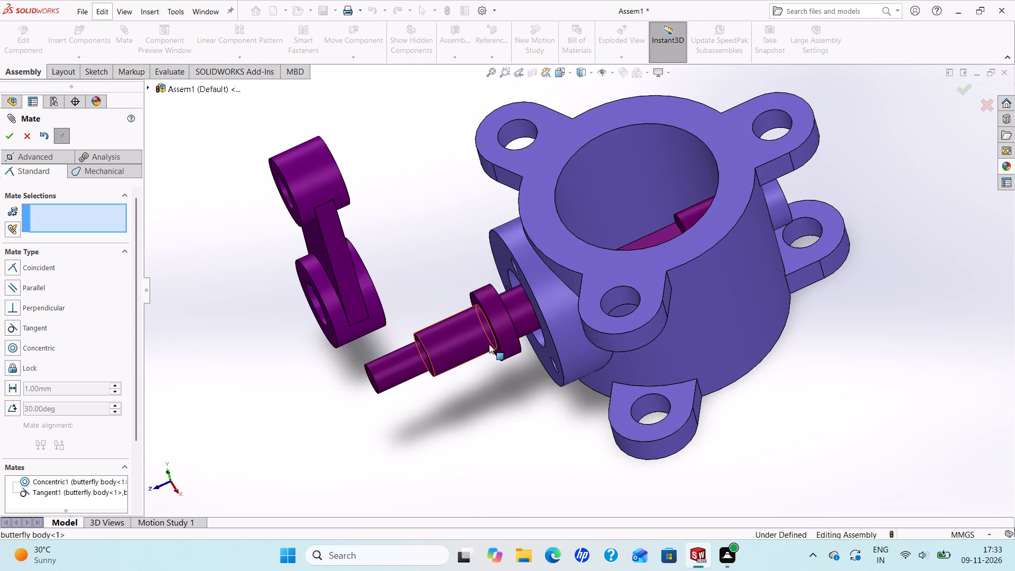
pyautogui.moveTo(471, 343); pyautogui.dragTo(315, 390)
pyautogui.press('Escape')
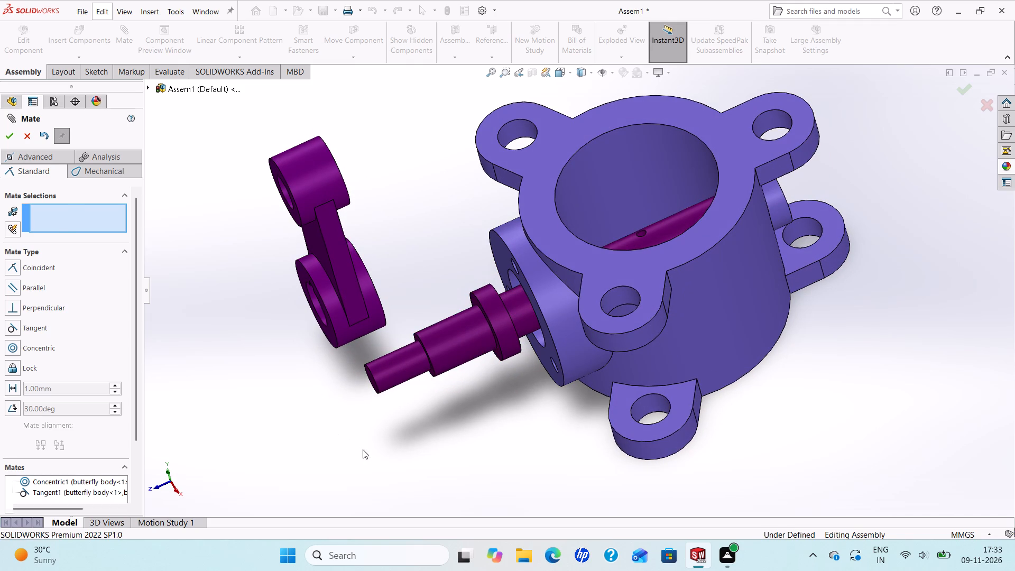
# Undo the shaft's mates and its insertion, leaving only the body and arm in the assembly.
pyautogui.hotkey('ctrl', 'z')
pyautogui.hotkey('ctrl', 'z')
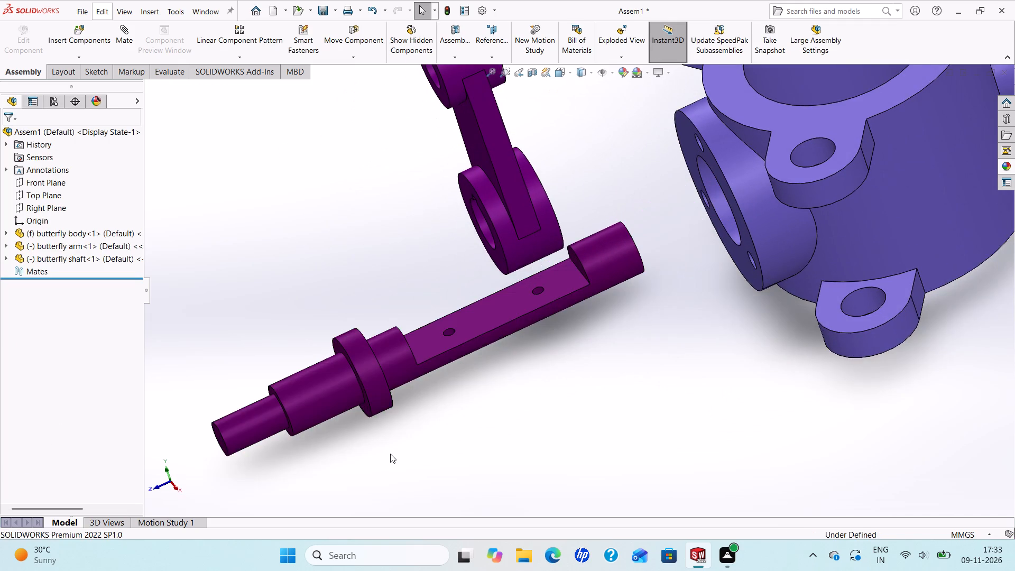
pyautogui.scroll(-1, 577, 339)
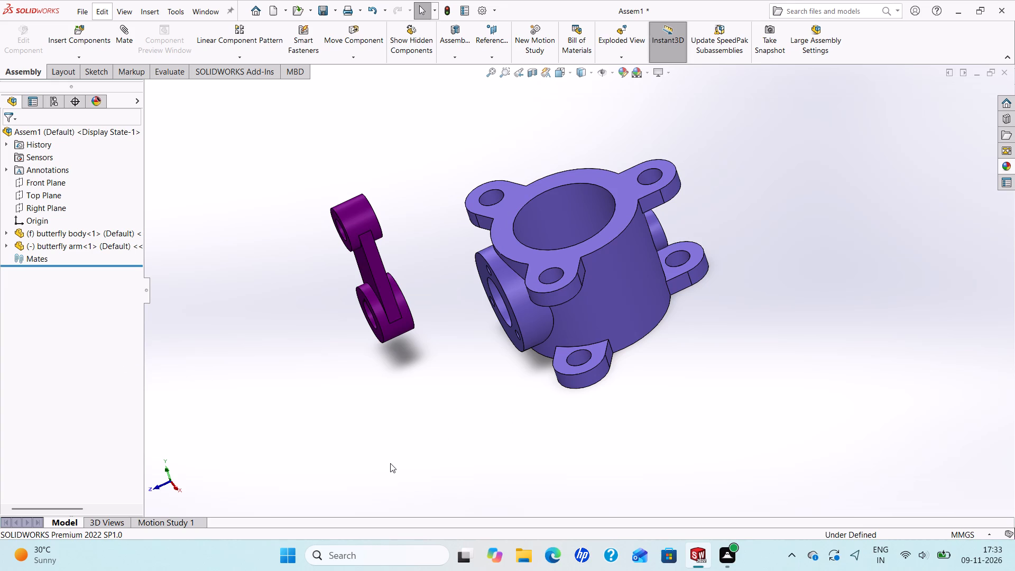
# Start opening a file and search the Documents folder for butterfly parts, trying the file name "but".
pyautogui.hotkey('ctrl', 'o')
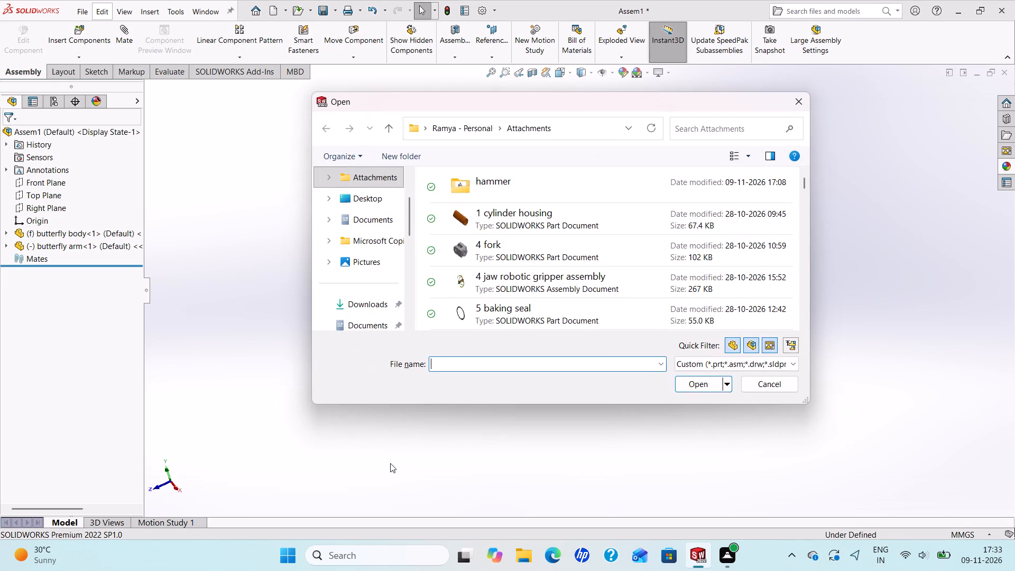
pyautogui.click(367, 217)
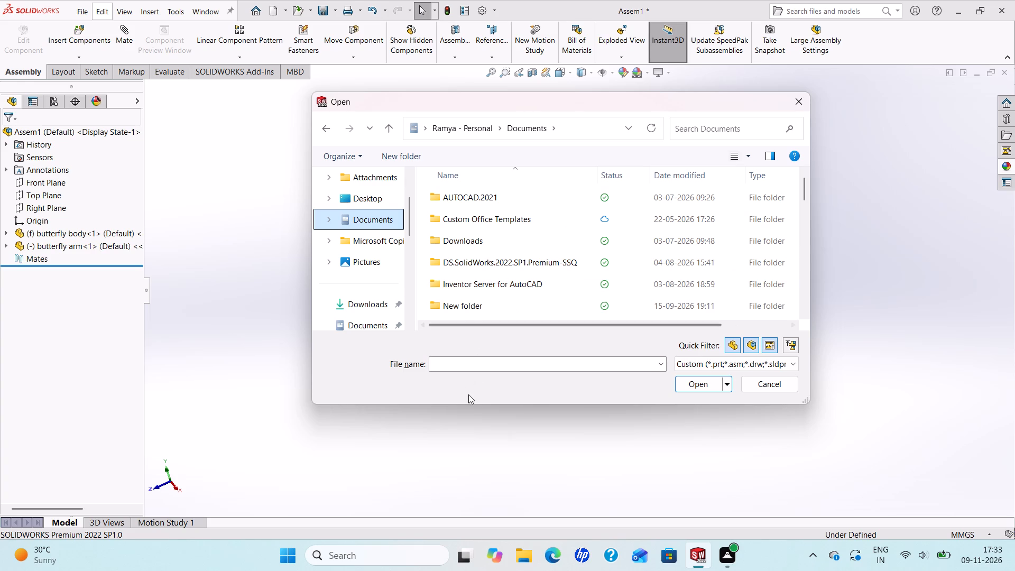
pyautogui.click(452, 369)
pyautogui.press('b')
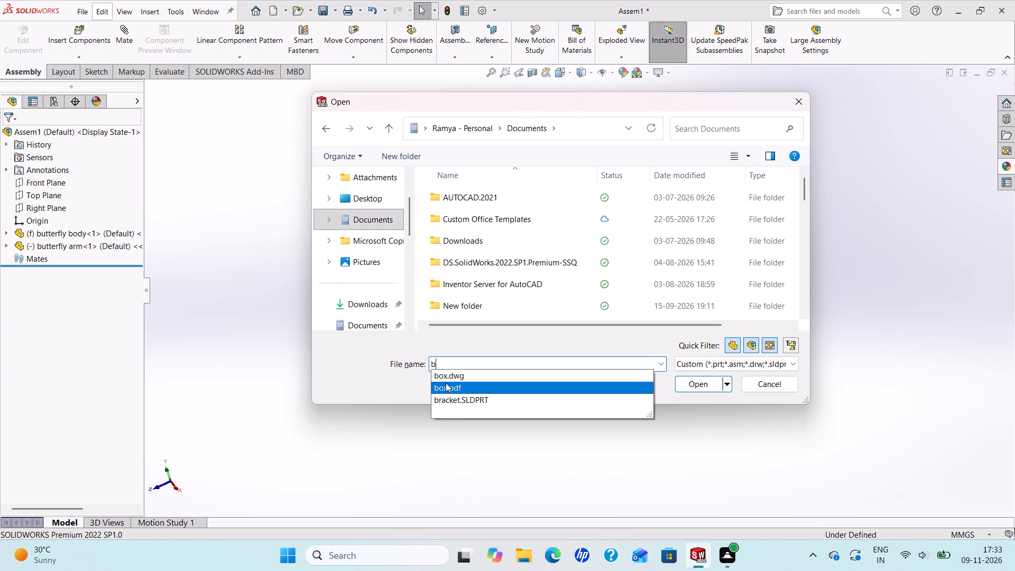
pyautogui.press('Escape')
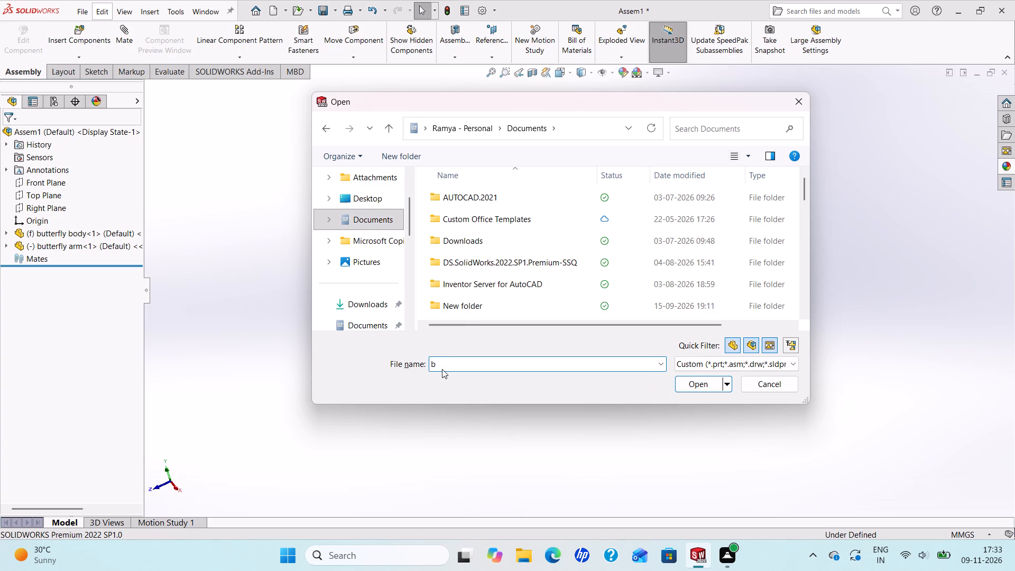
pyautogui.scroll(-4, 506, 267)
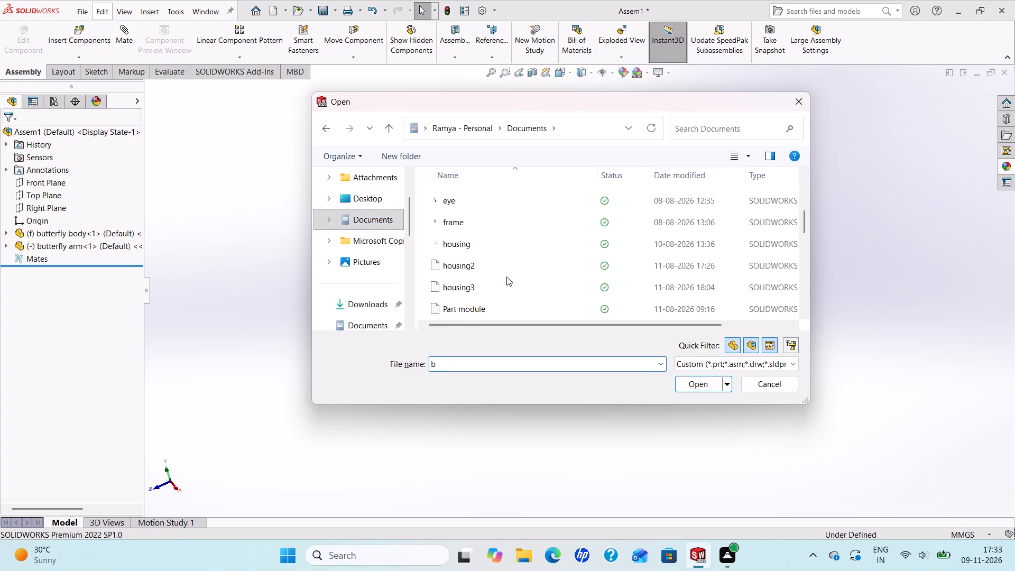
pyautogui.scroll(-10, 506, 277)
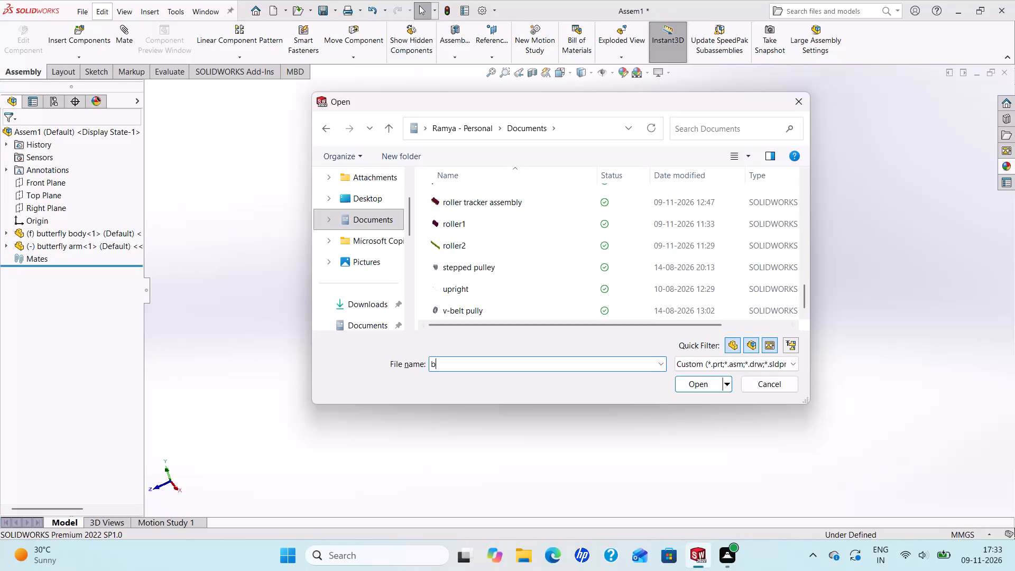
pyautogui.press('u')
pyautogui.press('t')
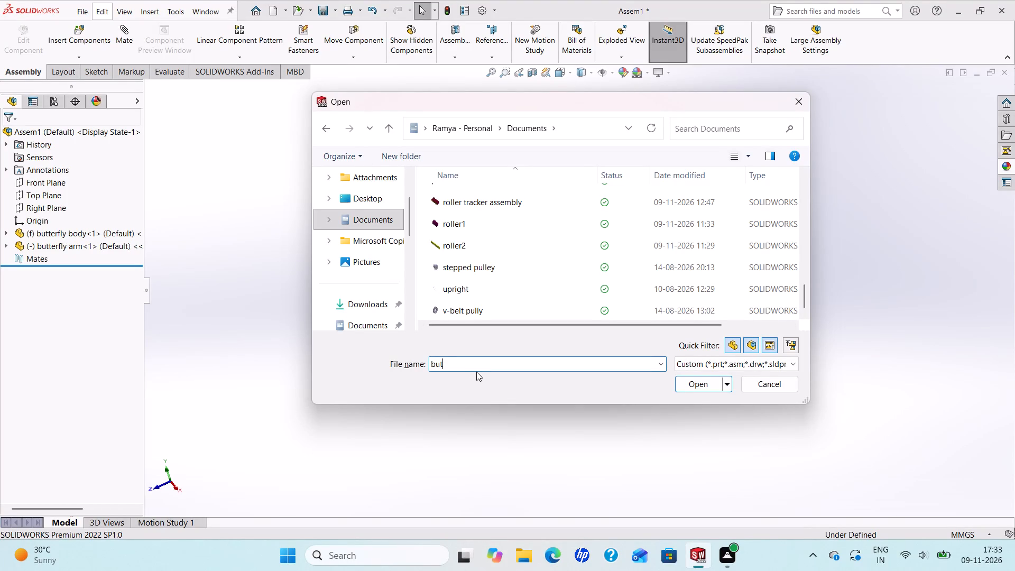
pyautogui.press('BackSpace')
pyautogui.press('BackSpace')
pyautogui.press('BackSpace')
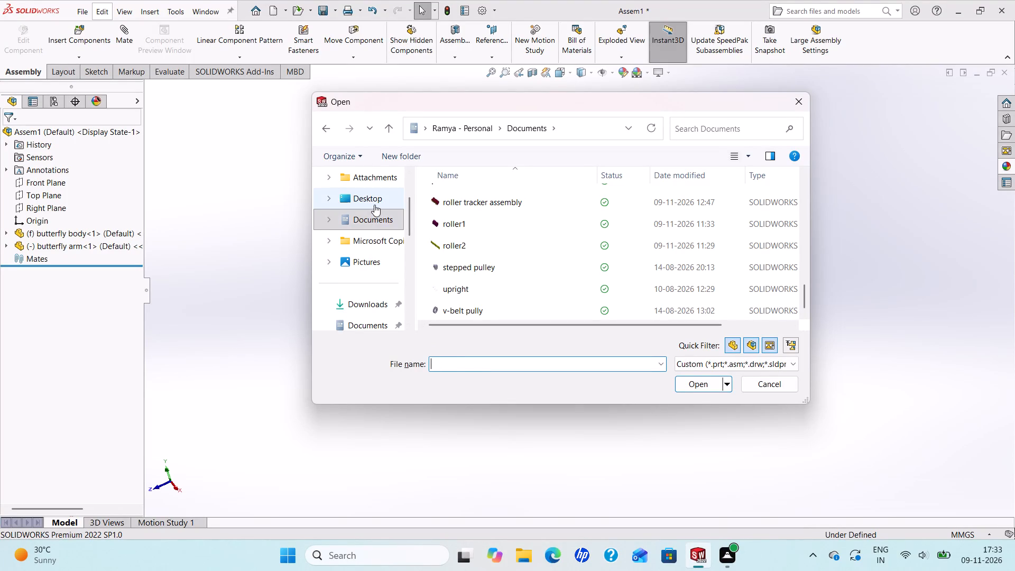
# Browse the wheel support folder on the Desktop for butterfly valve parts.
pyautogui.click(374, 205)
pyautogui.doubleClick(459, 217)
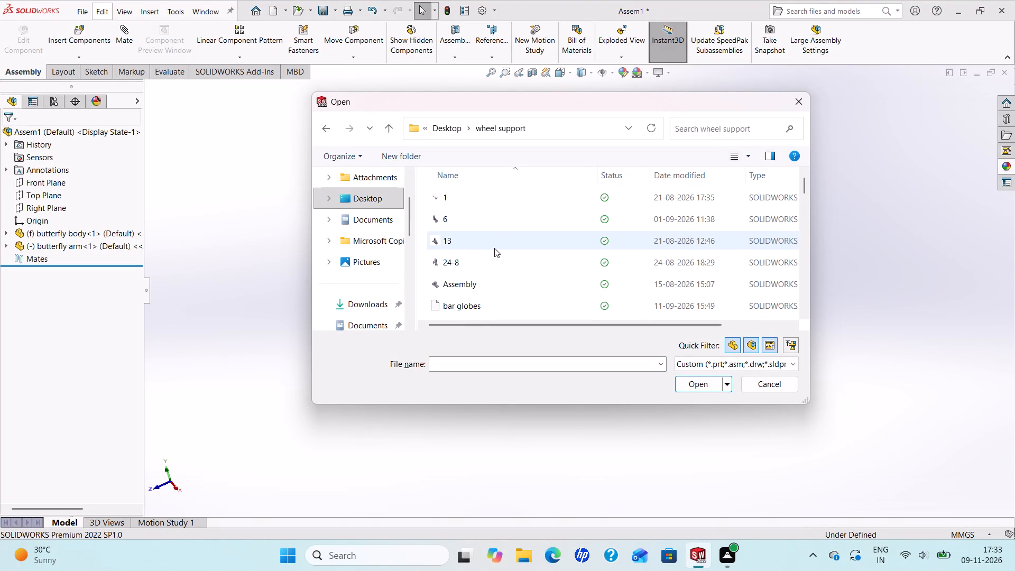
pyautogui.scroll(-12, 484, 273)
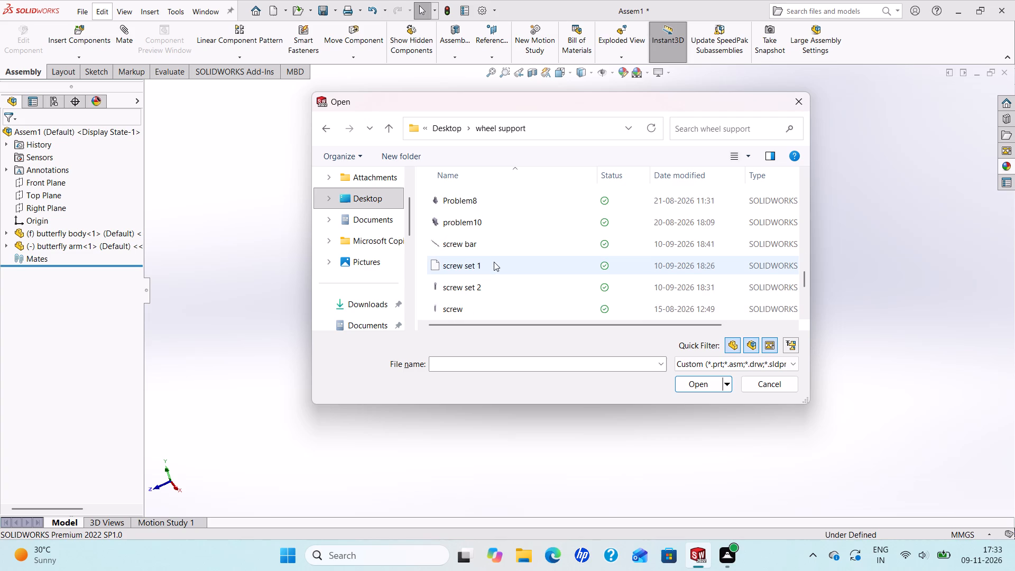
pyautogui.scroll(-10, 495, 262)
pyautogui.scroll(3, 479, 291)
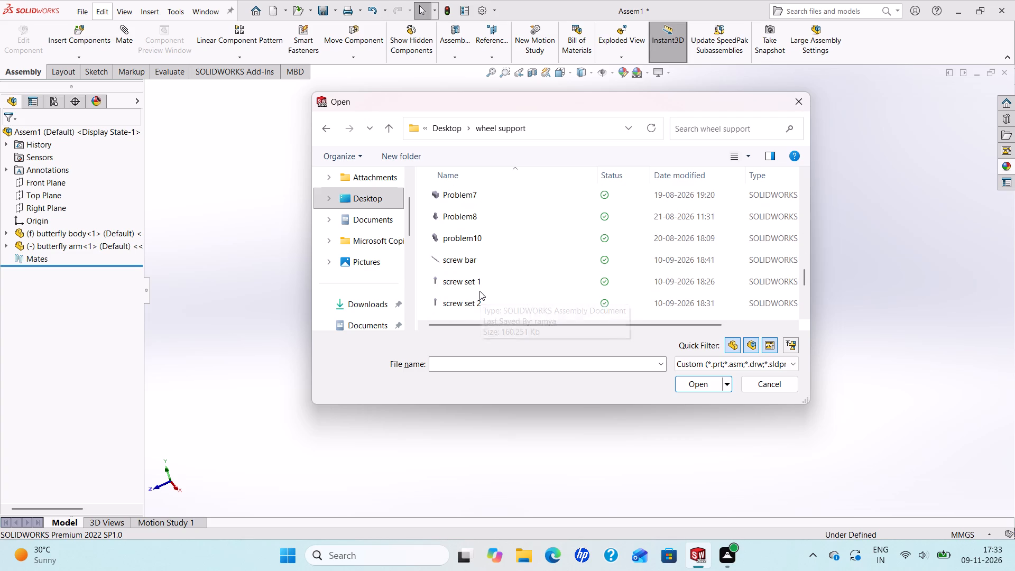
# Check the wheel support folder for file names beginning with "b" and browse the end of its list.
pyautogui.click(443, 364)
pyautogui.press('b')
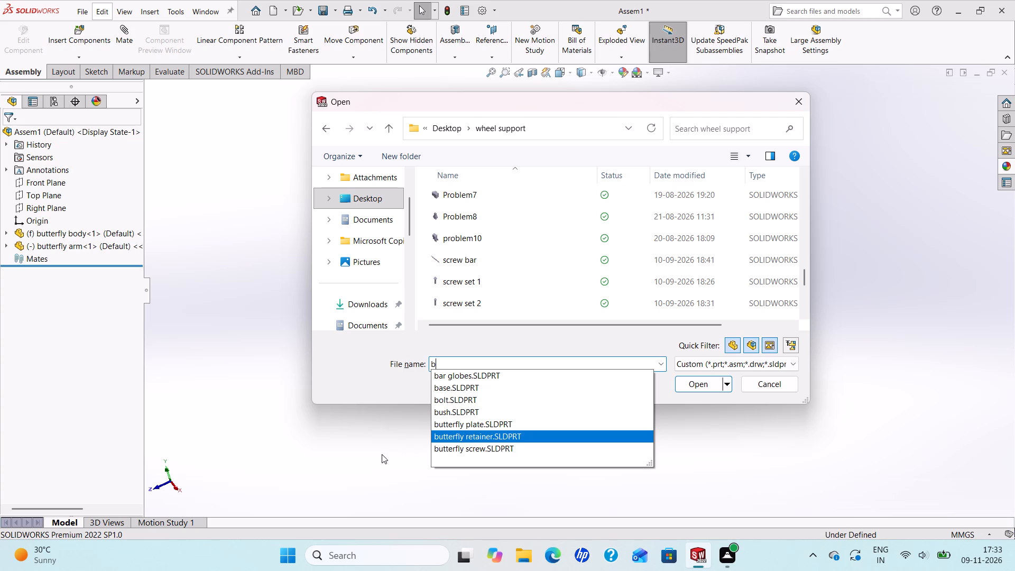
pyautogui.press('Escape')
pyautogui.scroll(-3, 470, 256)
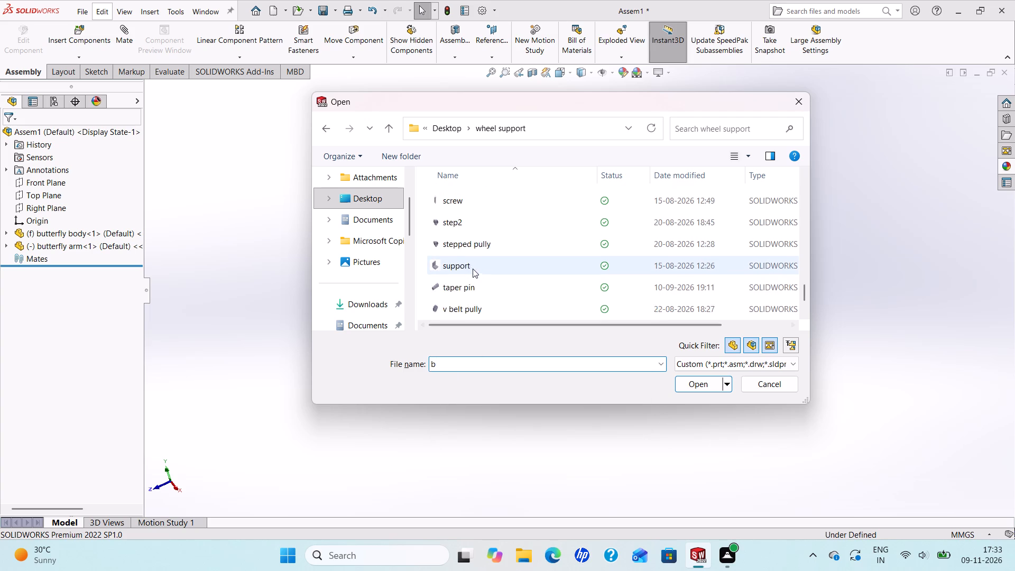
pyautogui.scroll(-5, 473, 269)
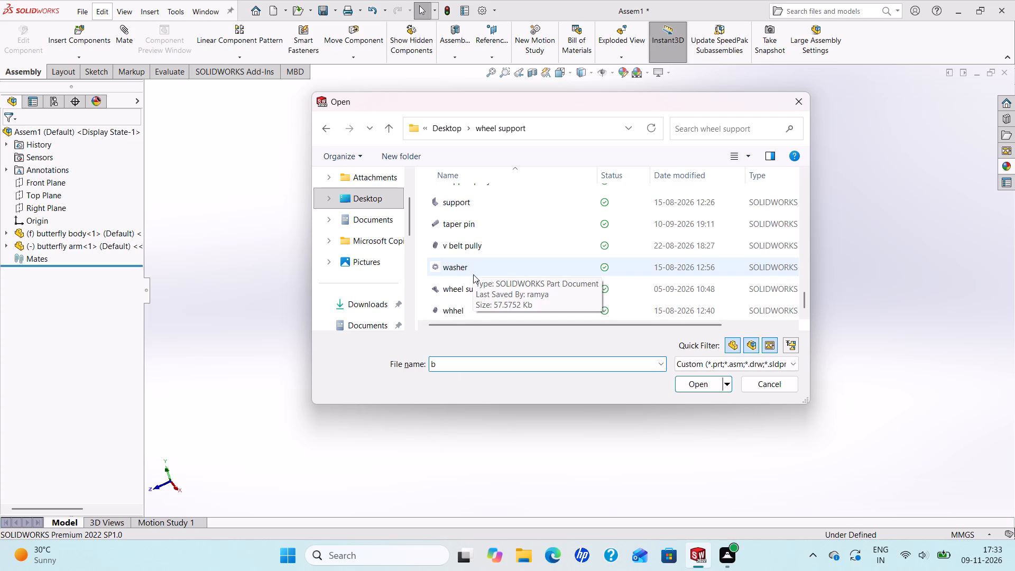
pyautogui.scroll(-1, 473, 274)
pyautogui.press('BackSpace')
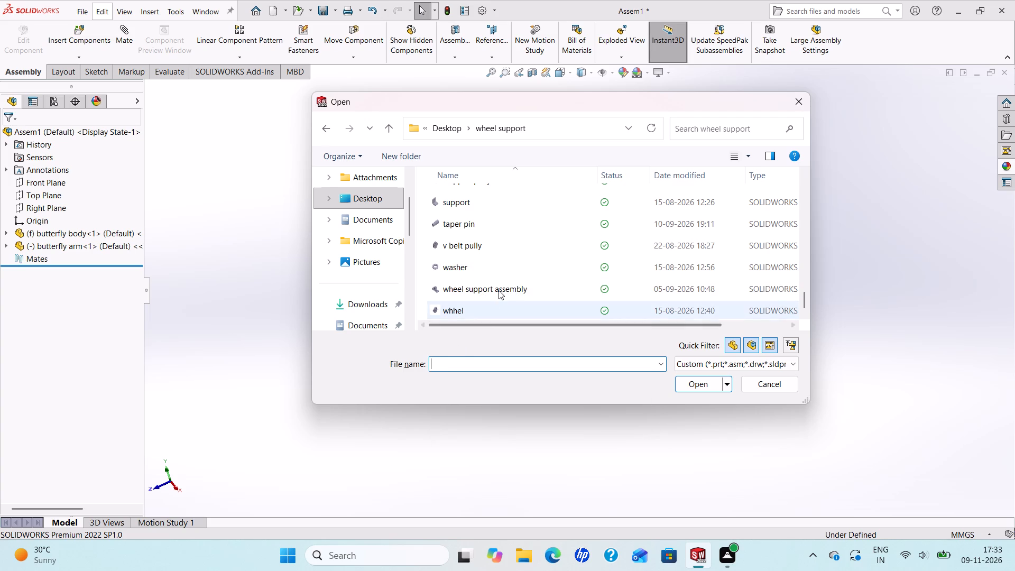
# Look back through the wheel support folder's whole file list for the needed butterfly valve parts.
pyautogui.scroll(-2, 501, 287)
pyautogui.scroll(2, 518, 270)
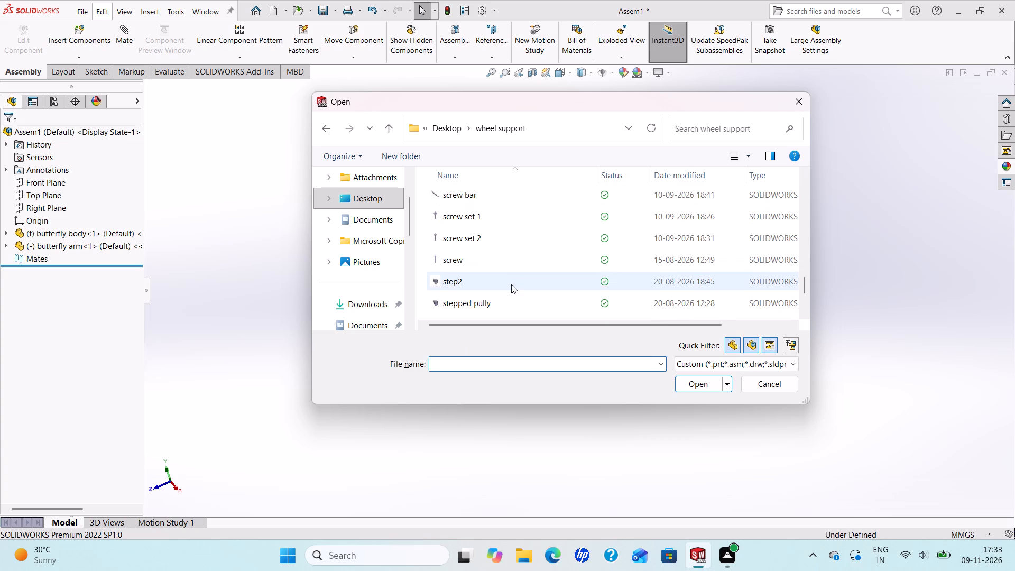
pyautogui.scroll(-1, 511, 284)
pyautogui.scroll(7, 511, 285)
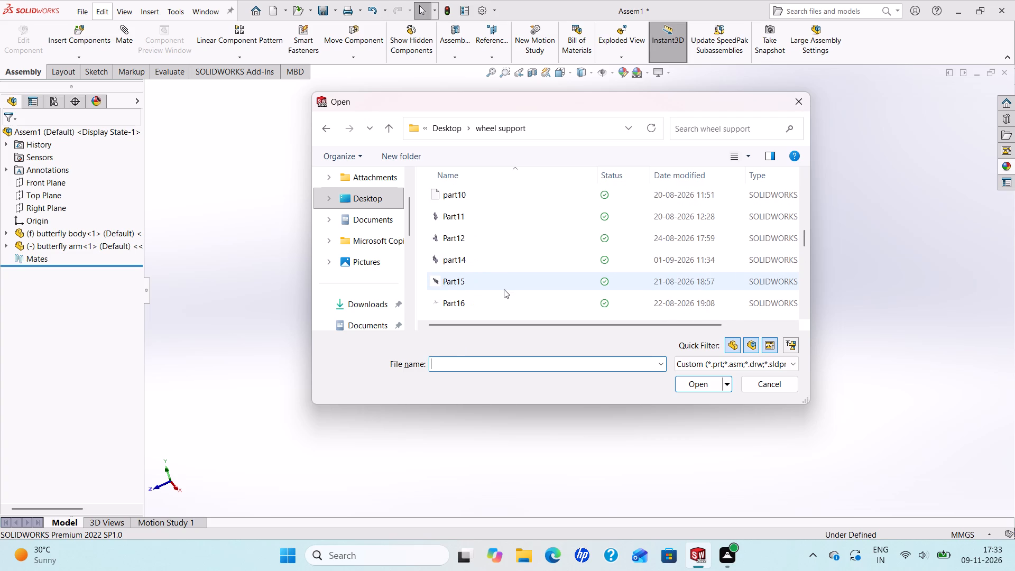
pyautogui.scroll(4, 504, 289)
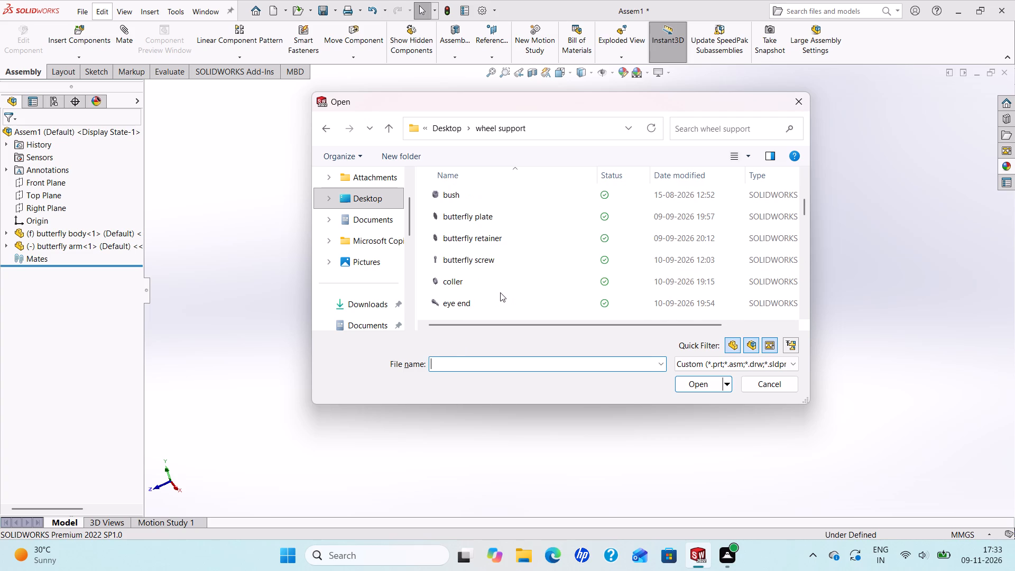
pyautogui.scroll(-2, 500, 292)
pyautogui.scroll(4, 500, 292)
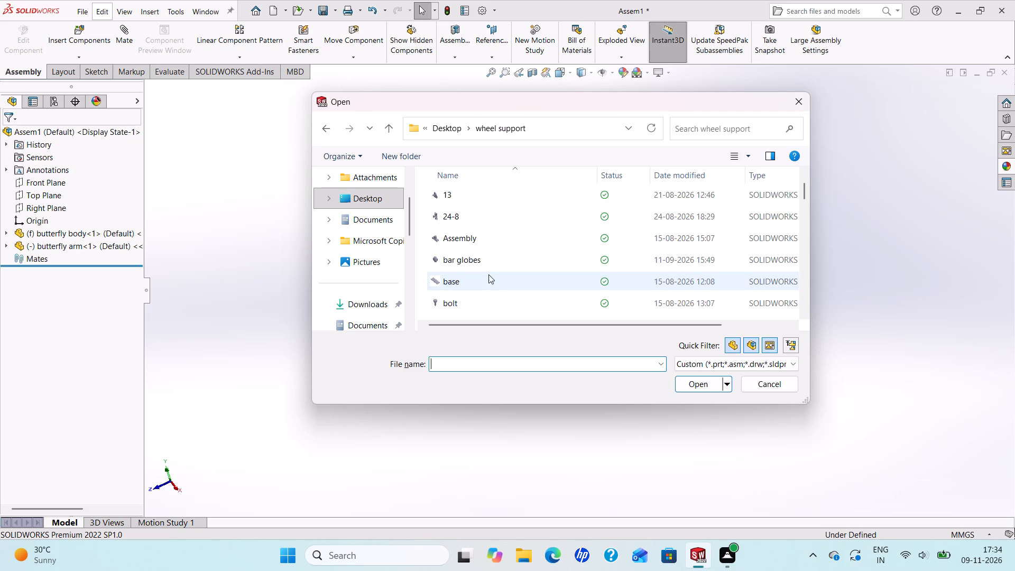
pyautogui.scroll(2, 488, 274)
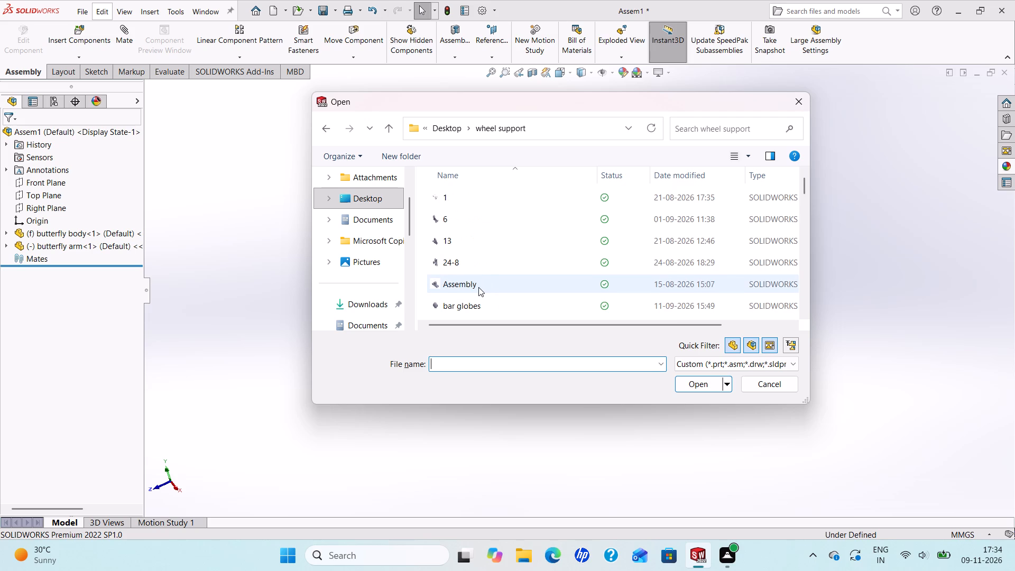
pyautogui.scroll(3, 478, 287)
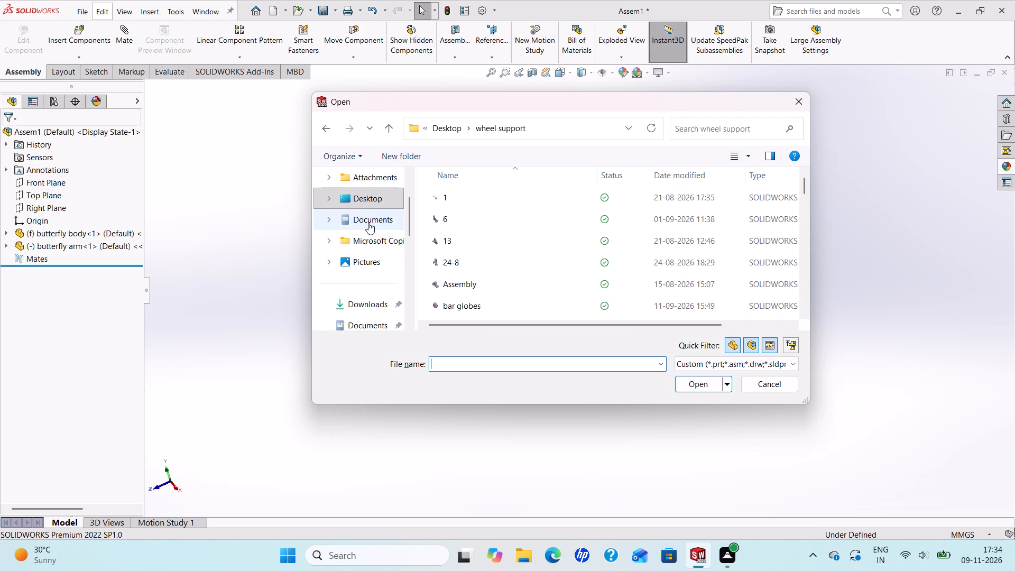
# Search the Documents folder's complete file list again for the butterfly valve parts.
pyautogui.click(368, 223)
pyautogui.scroll(-6, 483, 244)
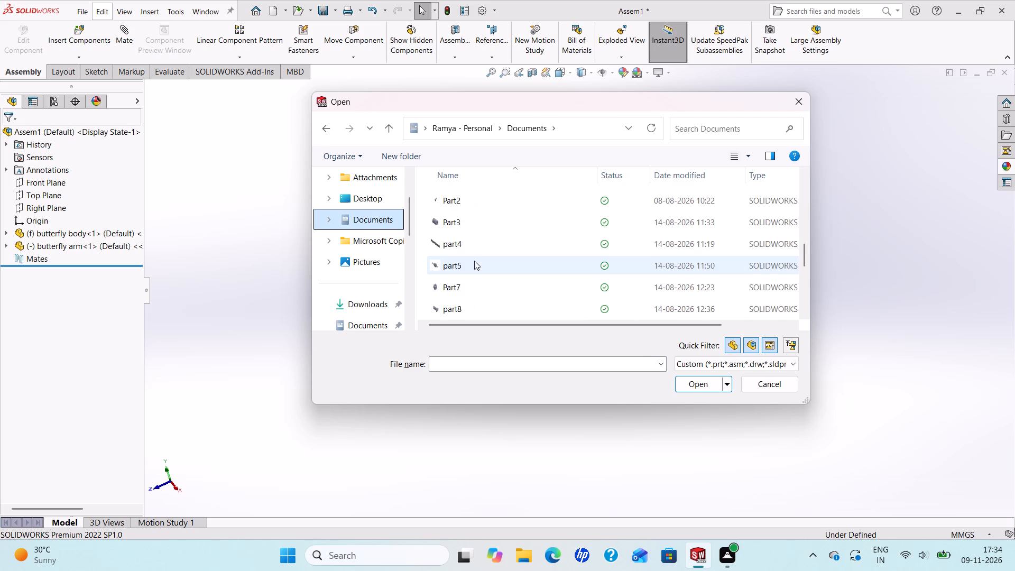
pyautogui.scroll(-6, 474, 261)
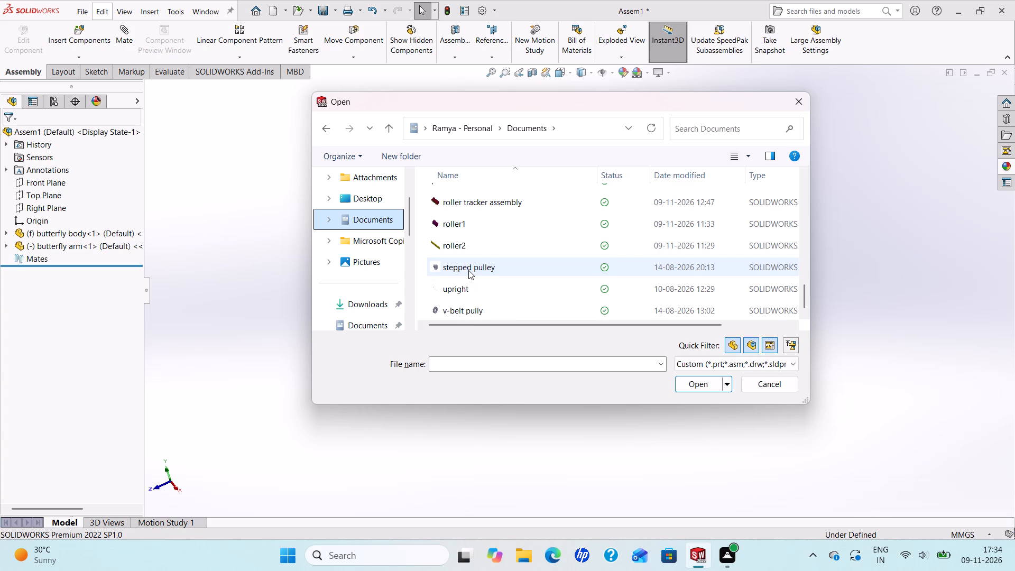
pyautogui.scroll(-5, 468, 270)
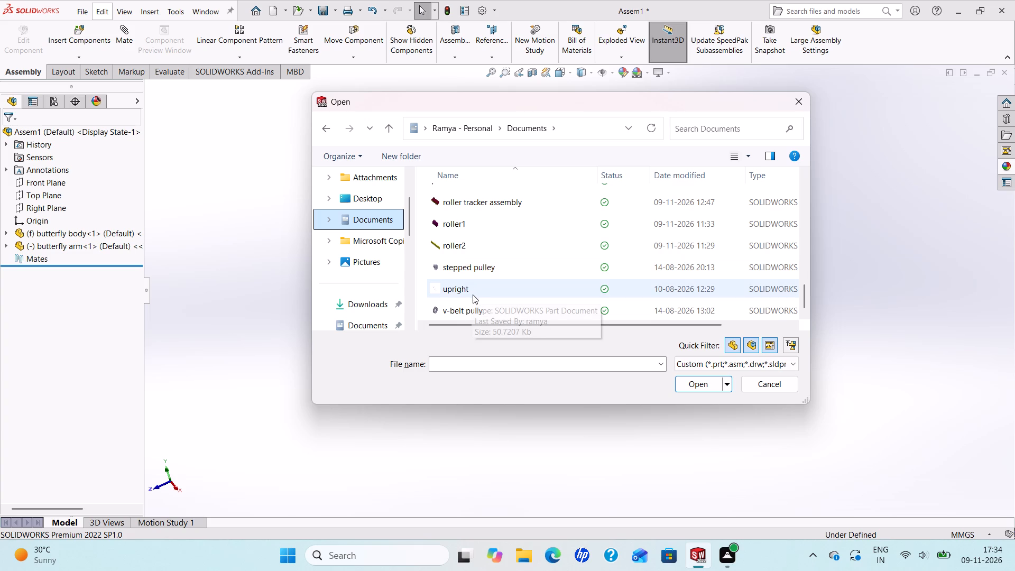
pyautogui.scroll(15, 478, 291)
pyautogui.scroll(6, 475, 283)
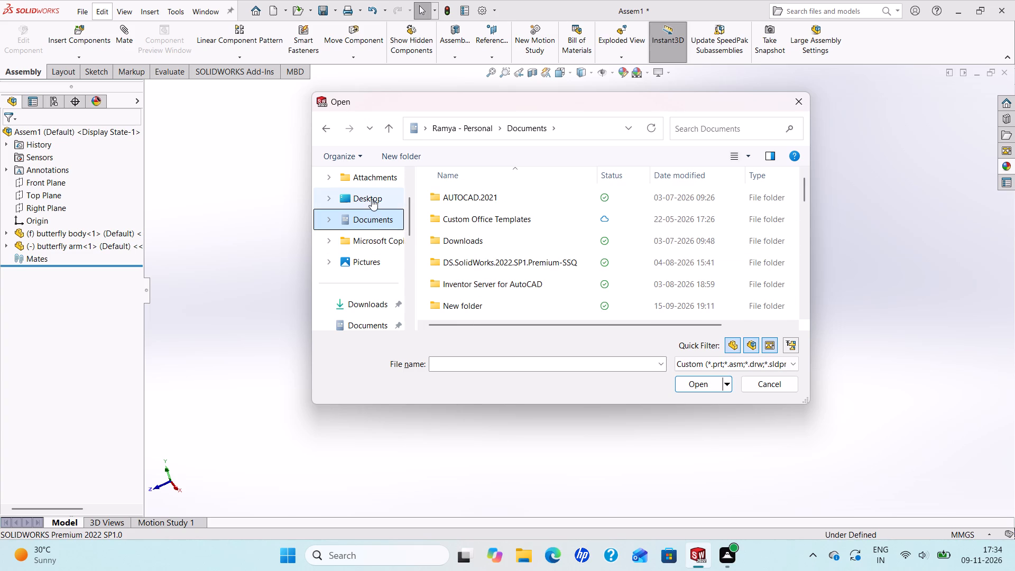
# Check the New folder inside the Desktop's assembly folder for butterfly valve parts.
pyautogui.click(372, 199)
pyautogui.doubleClick(472, 200)
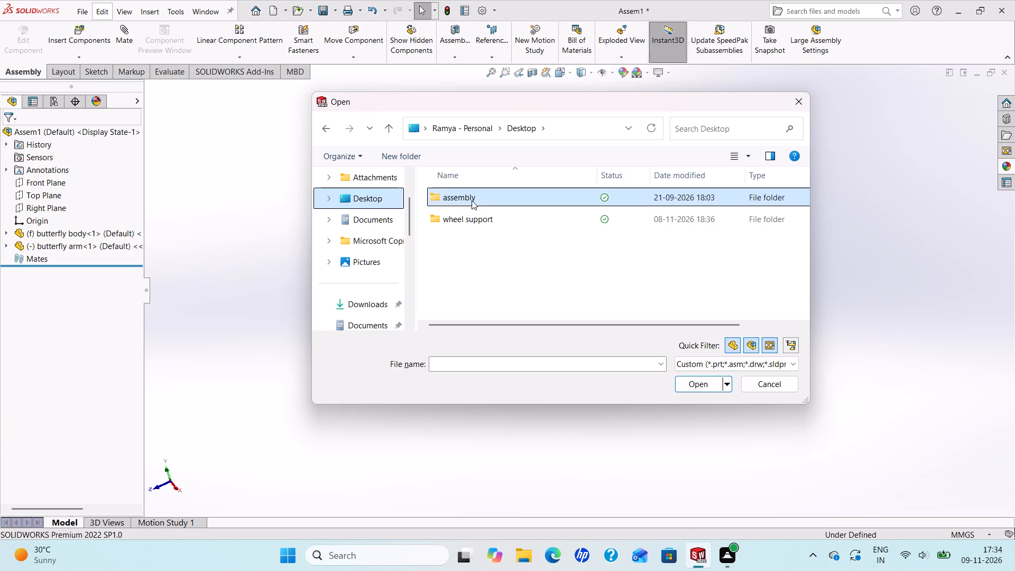
pyautogui.doubleClick(488, 198)
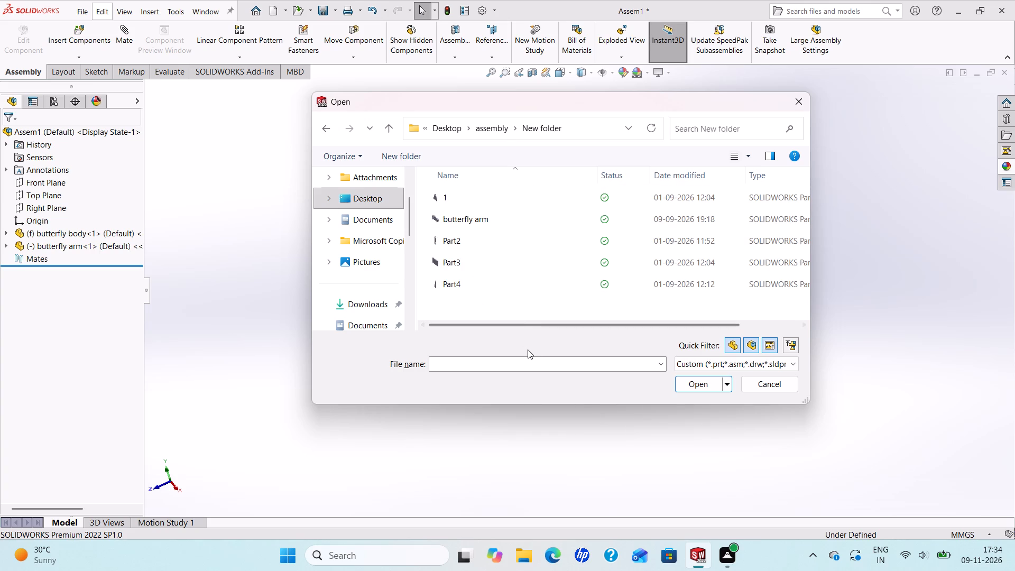
# Search the file list of the hammer folder inside Attachments for the butterfly valve parts.
pyautogui.click(361, 181)
pyautogui.doubleClick(496, 180)
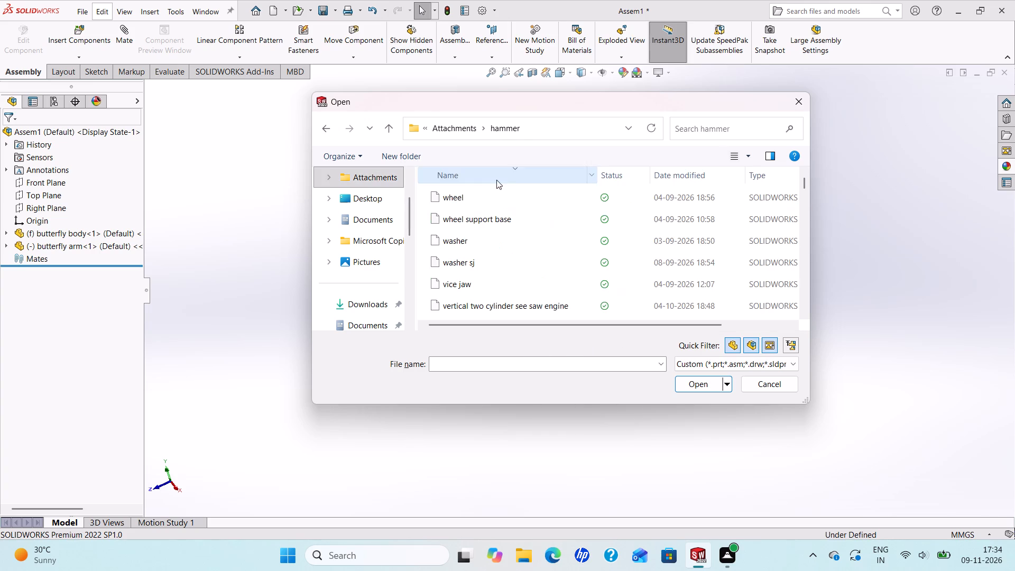
pyautogui.scroll(-7, 497, 230)
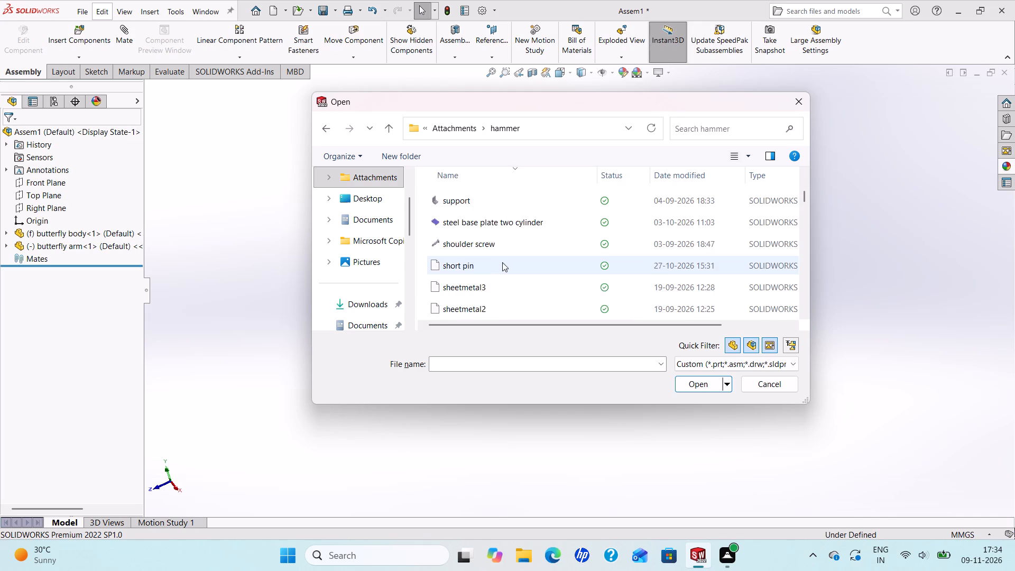
pyautogui.scroll(-7, 502, 262)
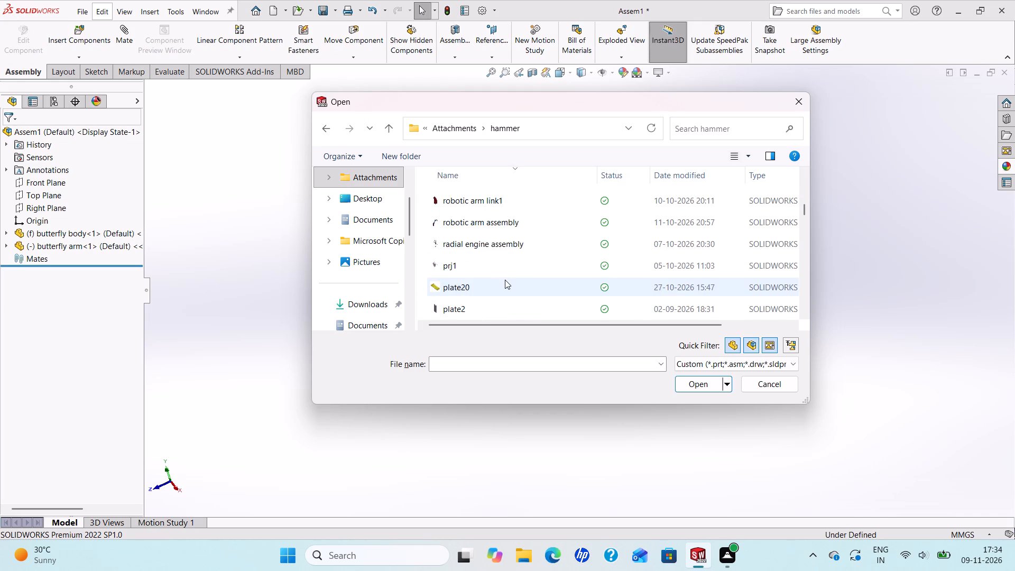
pyautogui.scroll(1, 505, 280)
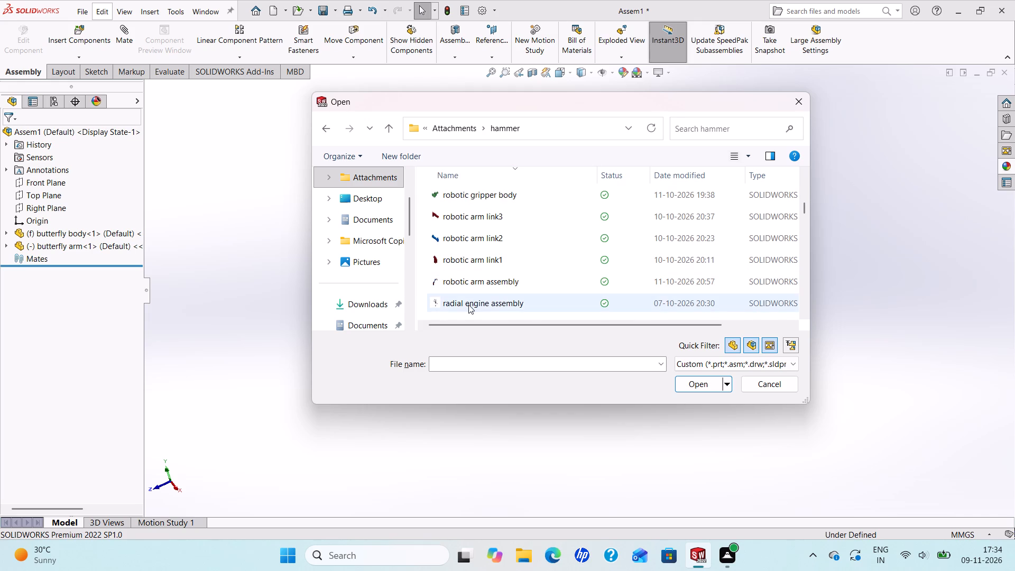
pyautogui.scroll(8, 468, 306)
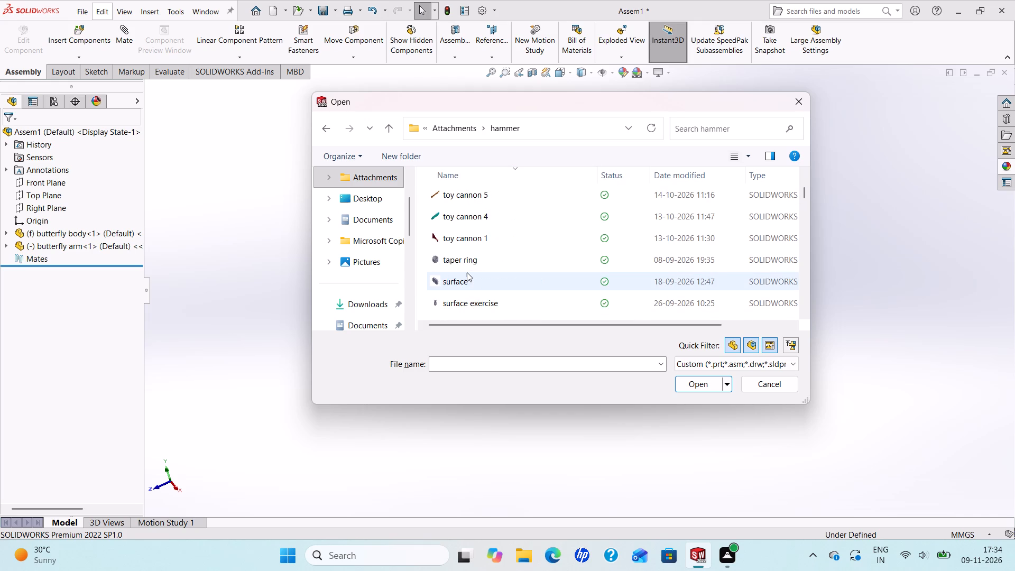
pyautogui.scroll(12, 467, 272)
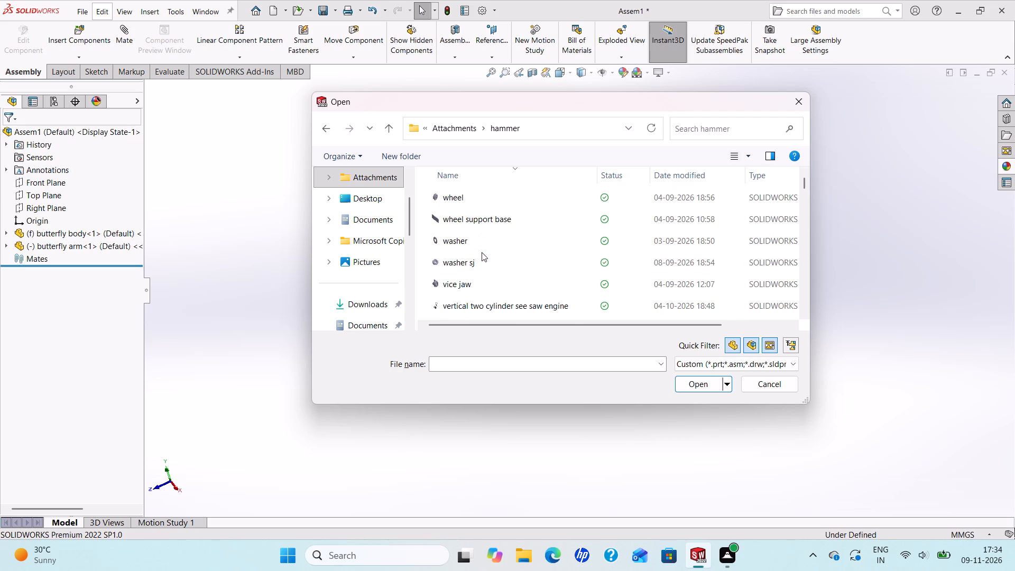
pyautogui.scroll(-5, 480, 247)
pyautogui.scroll(13, 480, 254)
pyautogui.scroll(-20, 470, 270)
pyautogui.scroll(-8, 470, 270)
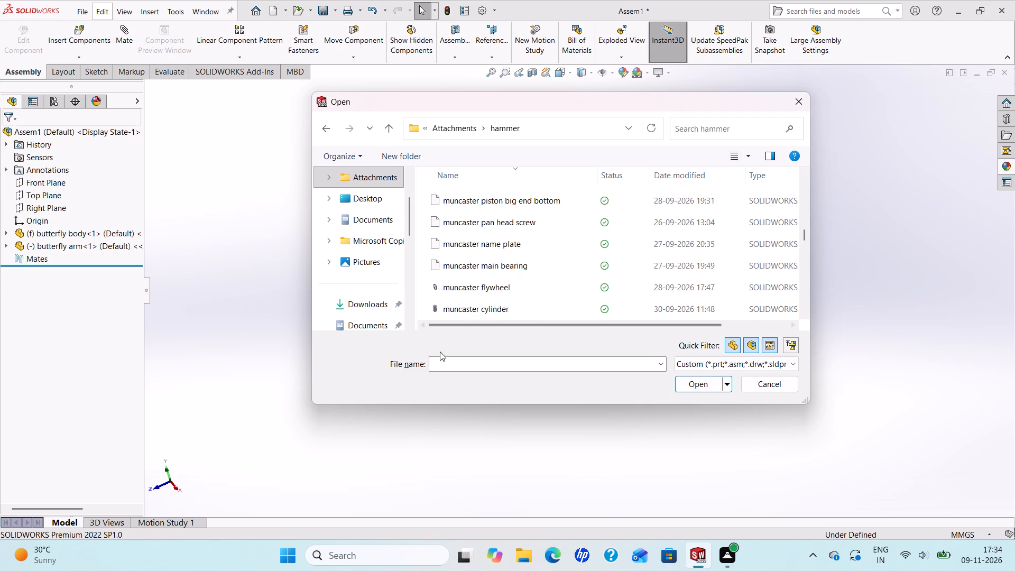
# Open the butterfly assembly from the hammer folder, leaving out the conflicting butterfly body and butterfly arm documents.
pyautogui.click(439, 365)
pyautogui.press('b')
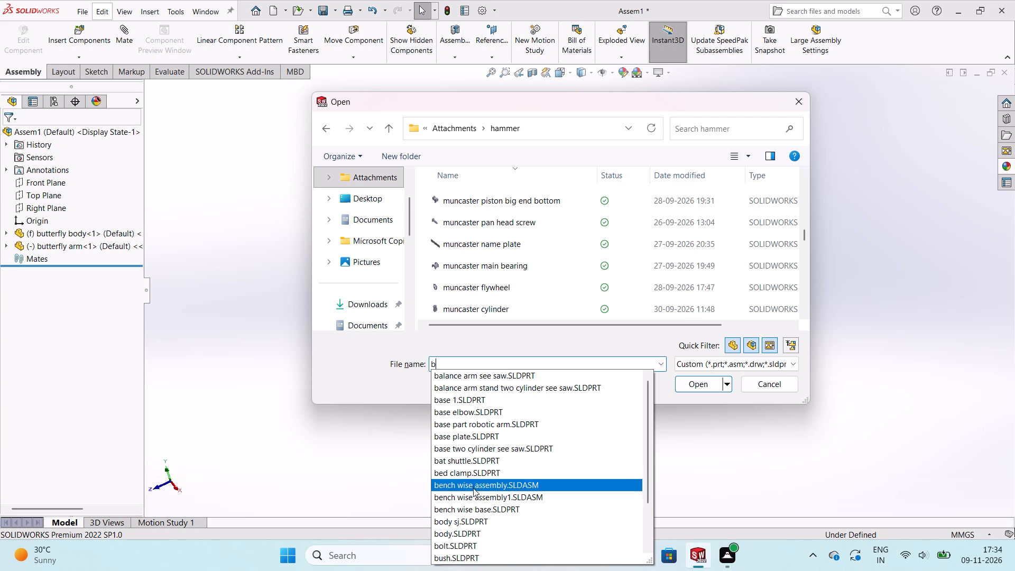
pyautogui.scroll(-5, 473, 524)
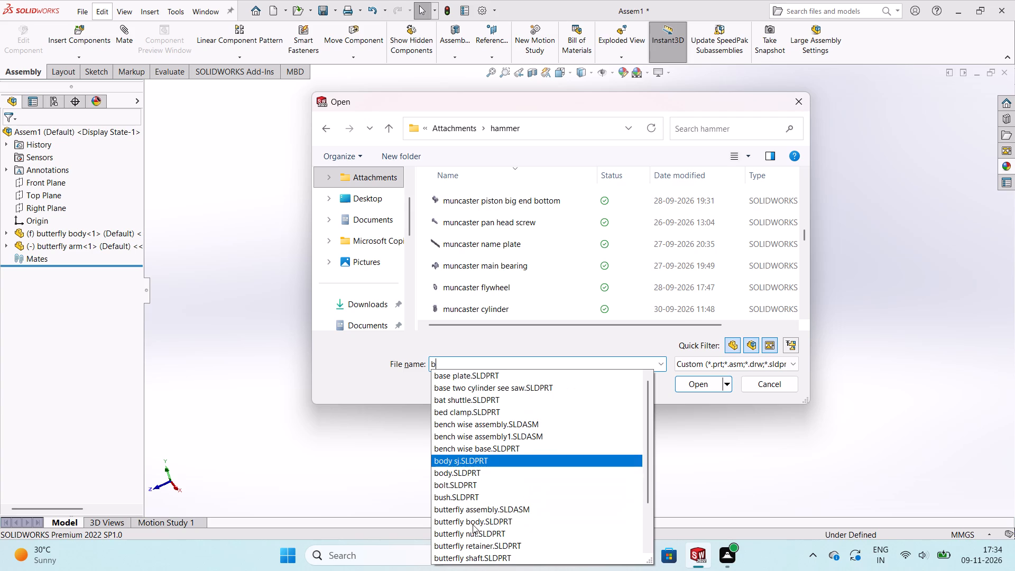
pyautogui.click(475, 510)
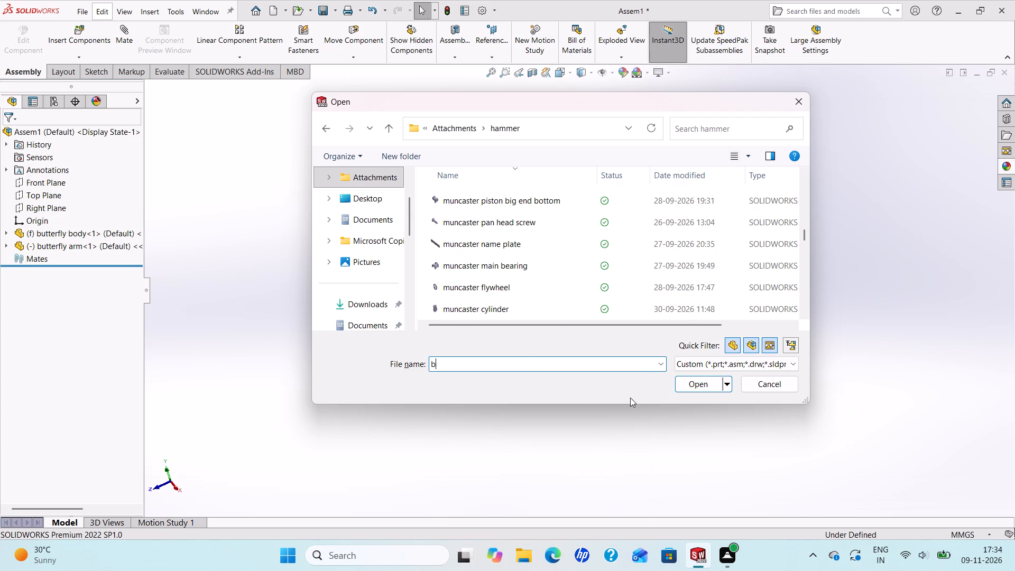
pyautogui.click(691, 378)
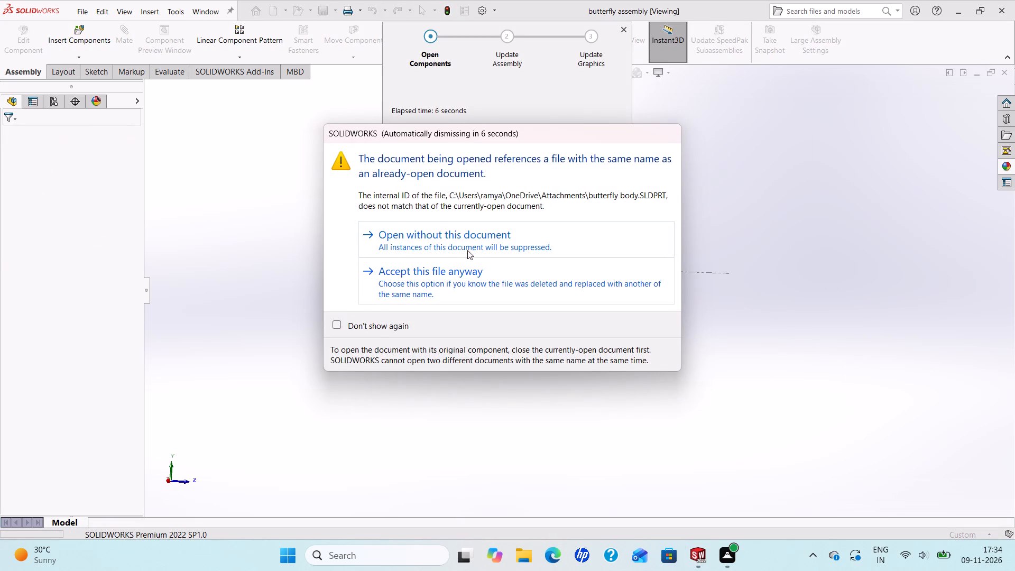
pyautogui.click(450, 243)
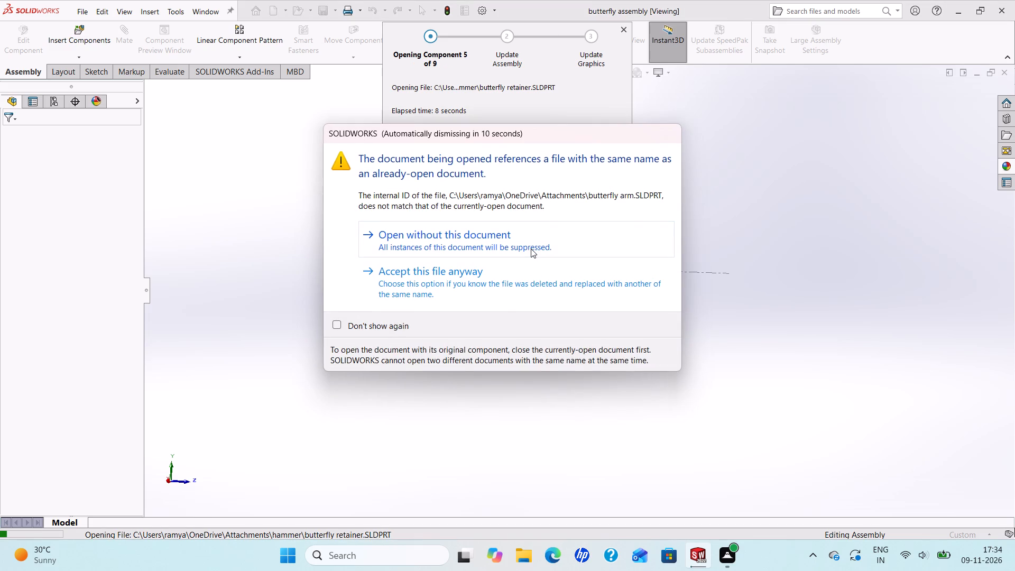
pyautogui.click(454, 235)
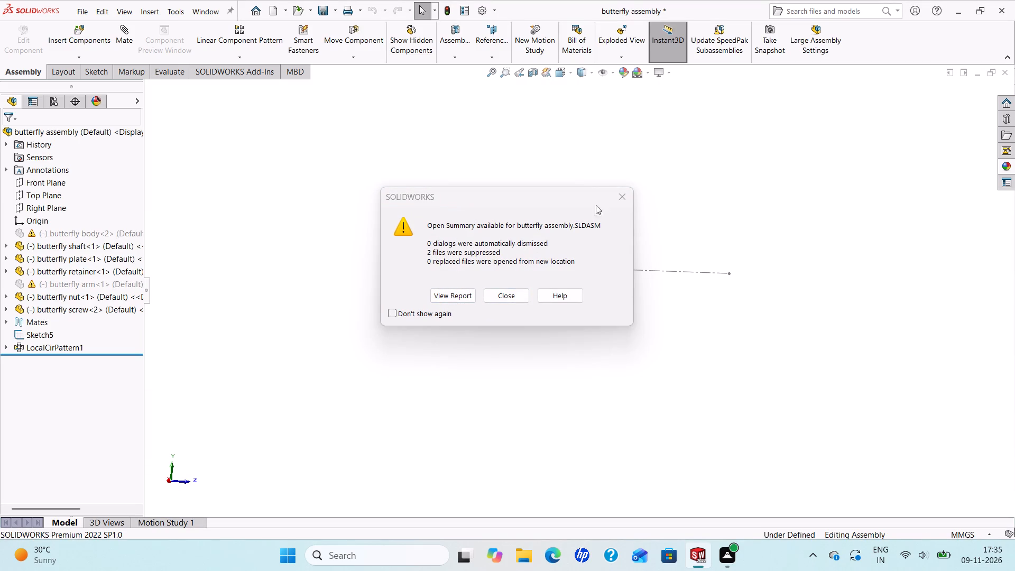
pyautogui.click(614, 195)
# Examine the existing butterfly assembly's shaft, plate, retainer and nut arrangement, and close it to return to Assem1.
pyautogui.scroll(-1, 552, 253)
pyautogui.moveTo(552, 253); pyautogui.dragTo(555, 263, button='middle')
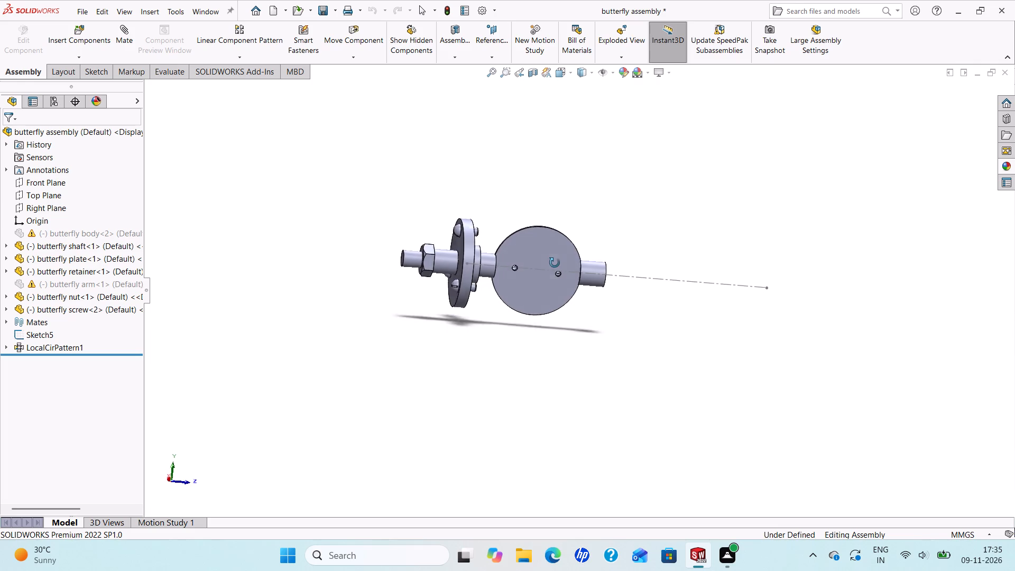
pyautogui.moveTo(555, 263); pyautogui.dragTo(557, 254, button='middle')
pyautogui.scroll(-1, 565, 256)
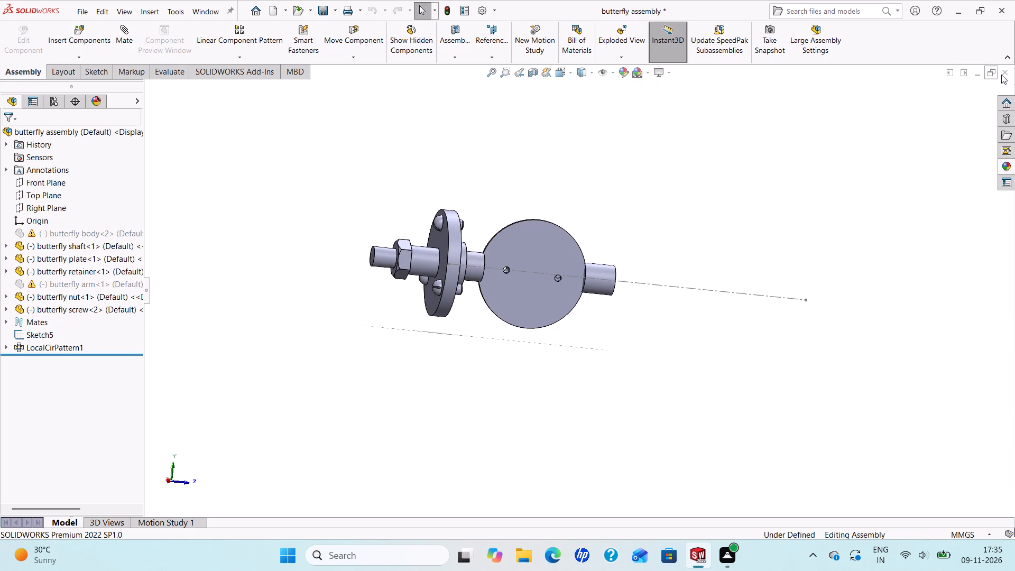
pyautogui.click(1001, 75)
pyautogui.click(440, 251)
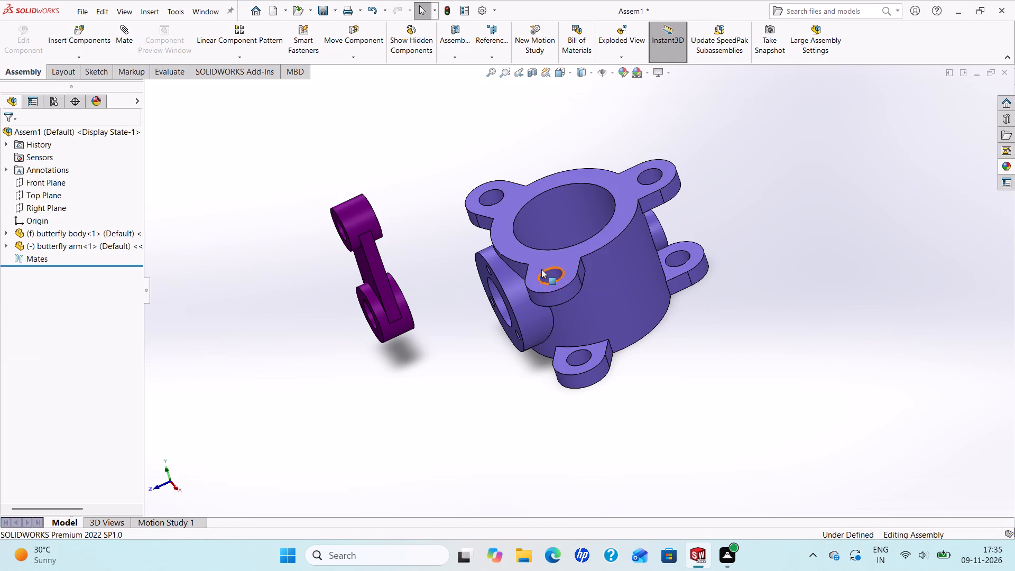
# Insert the butterfly plate part from the Attachments folder and place it beside the butterfly body's round side flange.
pyautogui.moveTo(583, 256); pyautogui.dragTo(580, 281, button='middle')
pyautogui.scroll(-1, 583, 256)
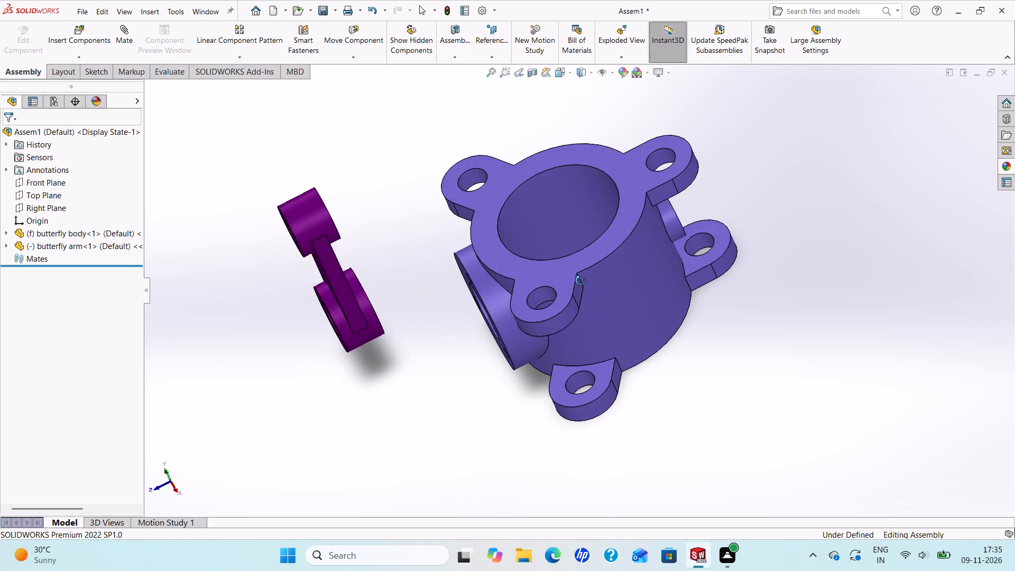
pyautogui.moveTo(580, 281); pyautogui.dragTo(570, 296, button='middle')
pyautogui.scroll(2, 703, 263)
pyautogui.scroll(-1, 703, 270)
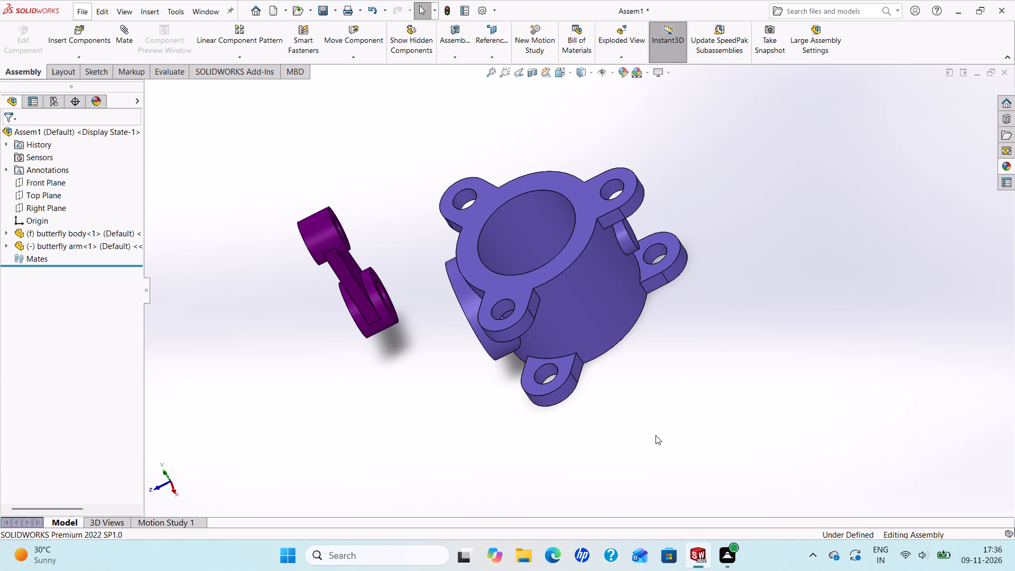
pyautogui.moveTo(438, 327); pyautogui.dragTo(479, 289, button='middle')
pyautogui.scroll(-1, 479, 289)
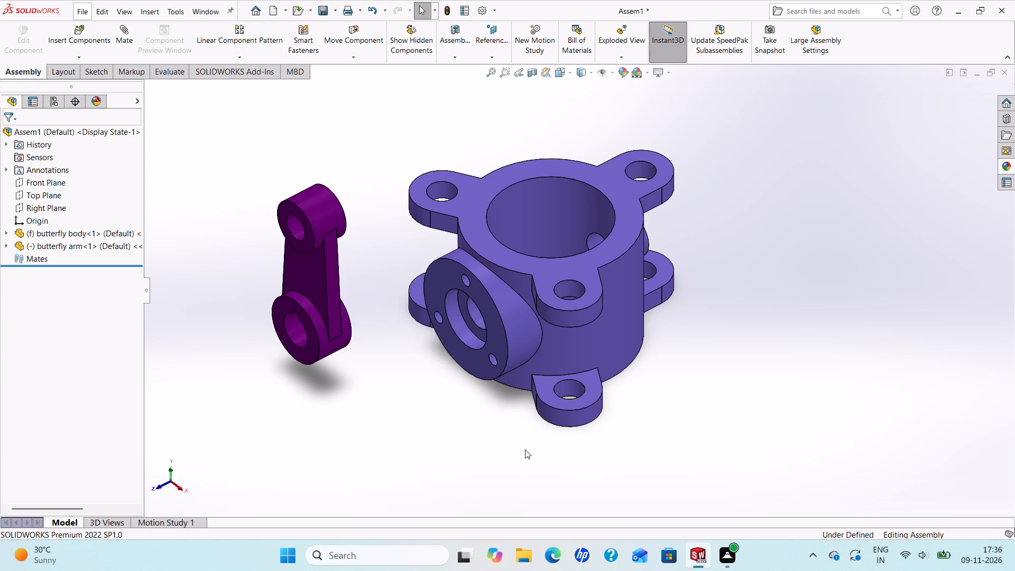
pyautogui.click(86, 28)
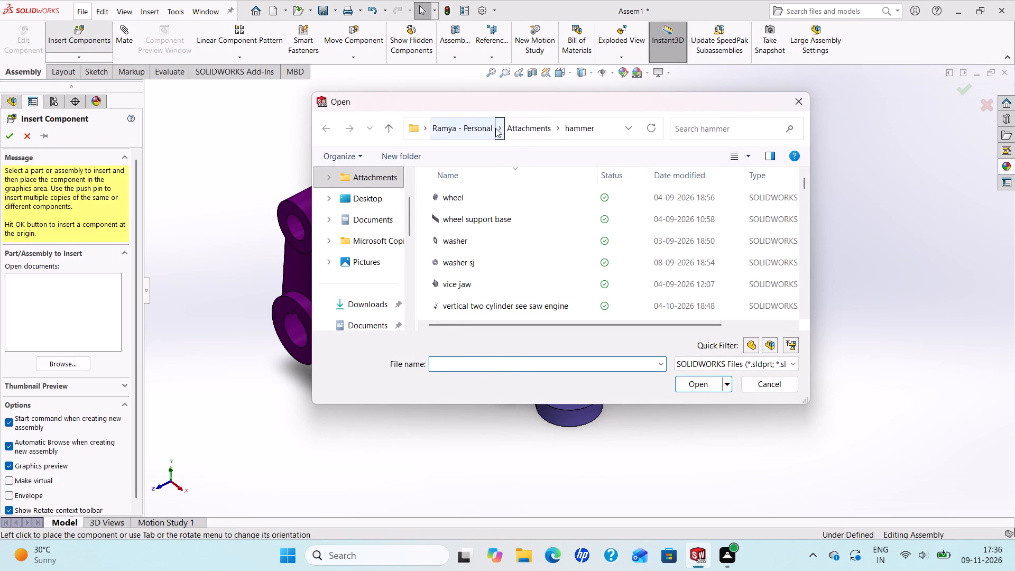
pyautogui.click(519, 125)
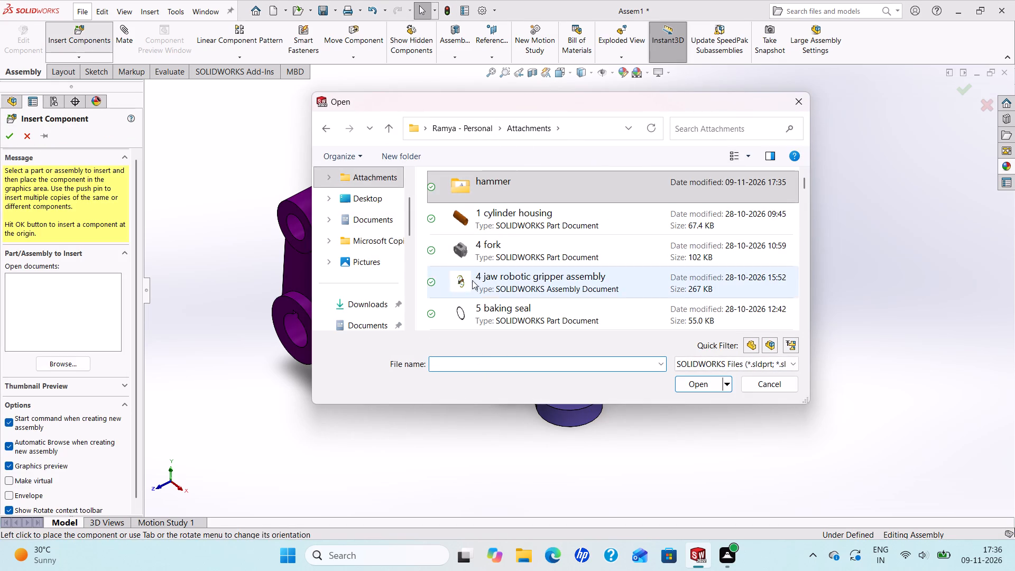
pyautogui.write('bu')
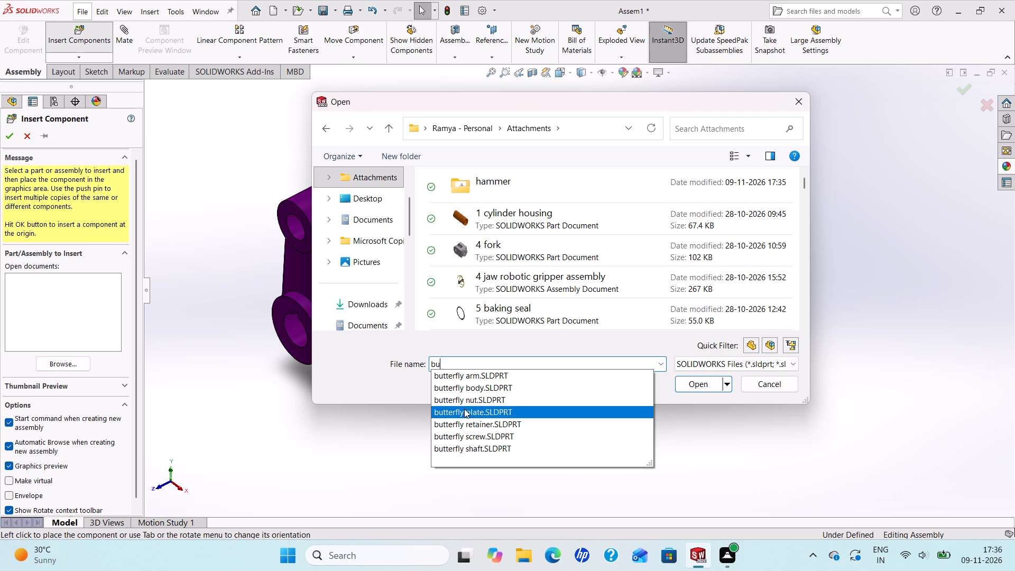
pyautogui.click(460, 411)
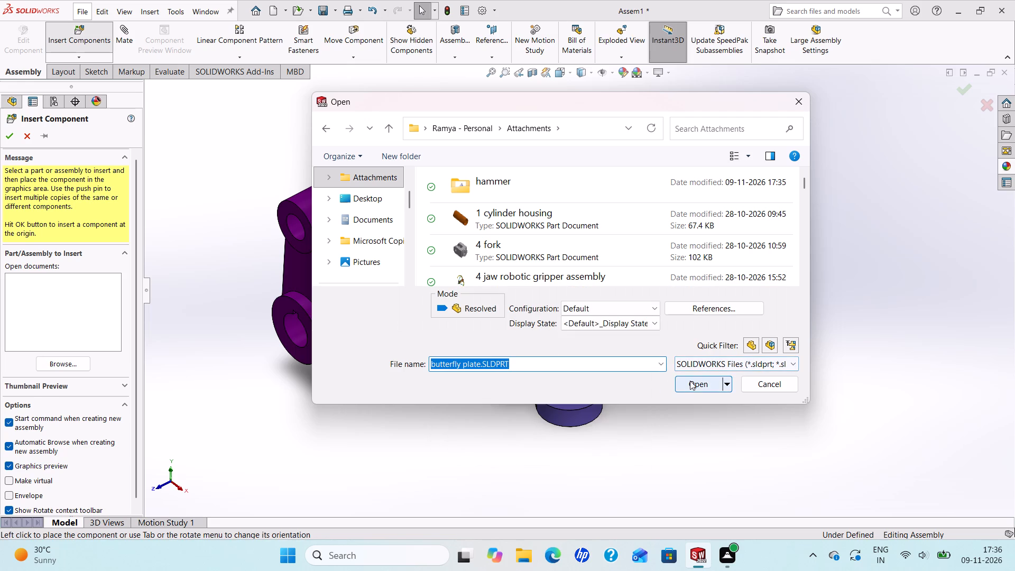
pyautogui.click(690, 381)
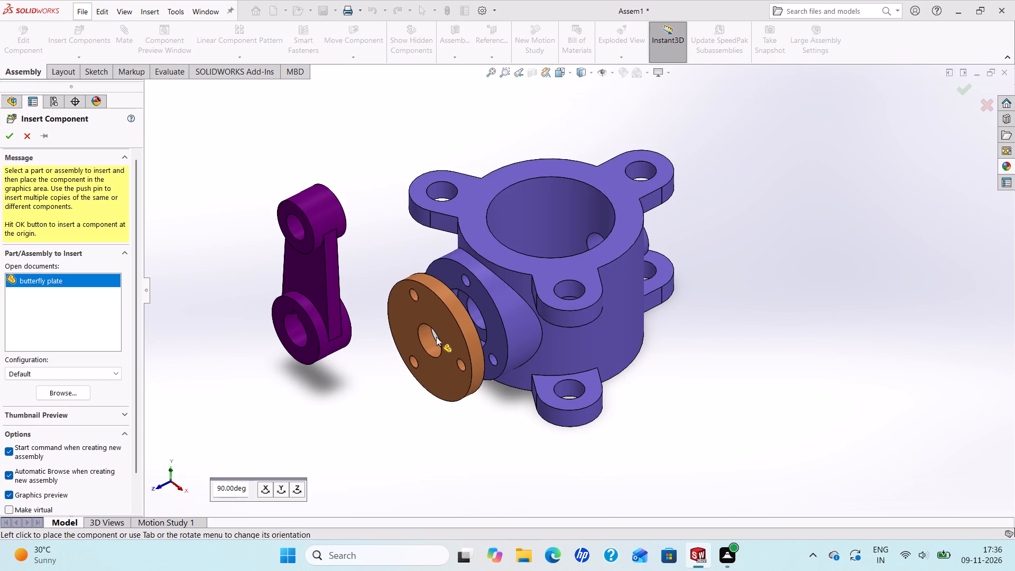
pyautogui.click(436, 337)
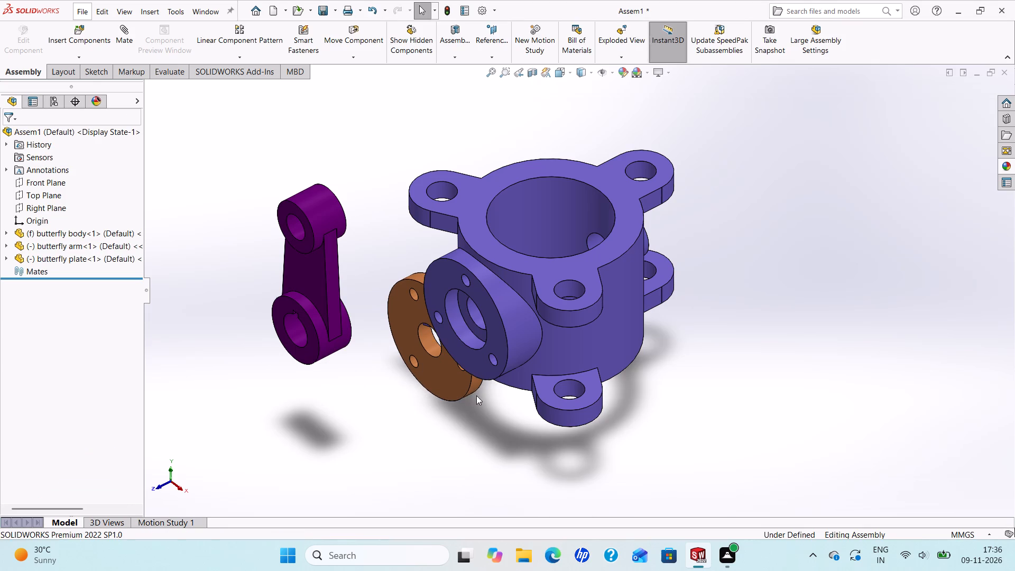
# Mate one of the butterfly plate's small bolt holes concentric with the lower bolt hole of the body's side flange.
pyautogui.click(121, 42)
pyautogui.scroll(-1, 413, 398)
pyautogui.moveTo(450, 351); pyautogui.dragTo(470, 318, button='middle')
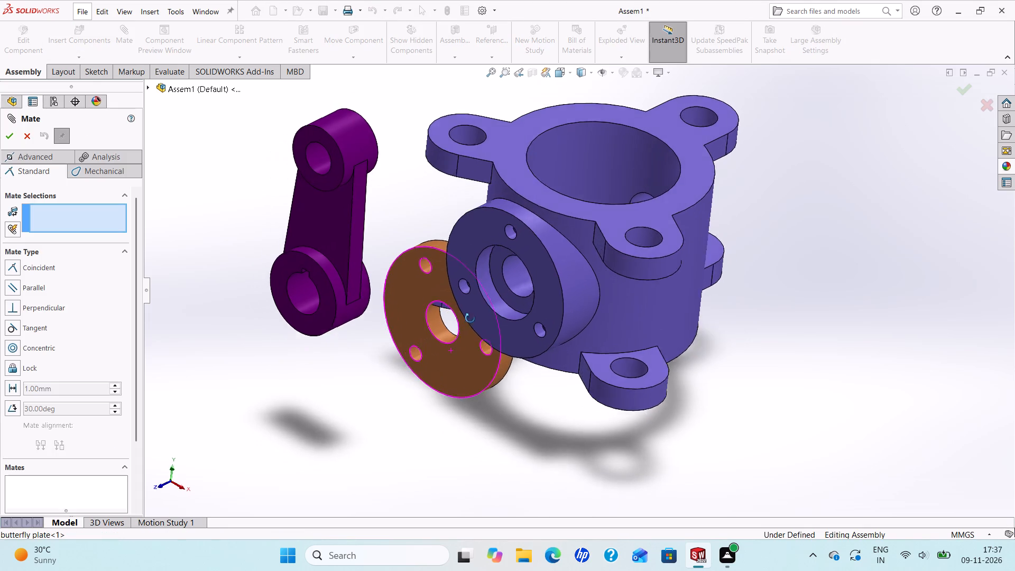
pyautogui.moveTo(470, 318); pyautogui.dragTo(471, 317, button='middle')
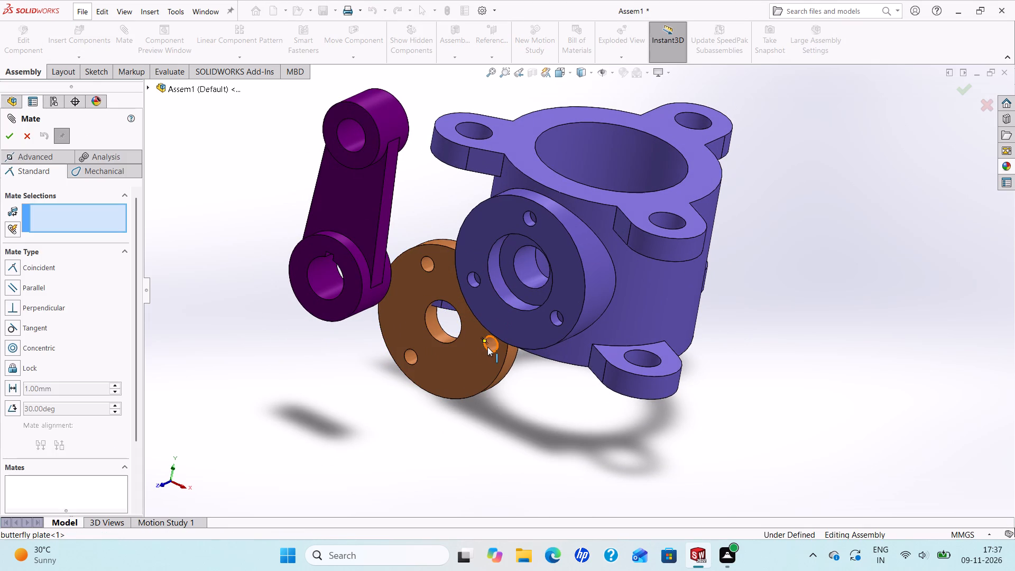
pyautogui.click(488, 346)
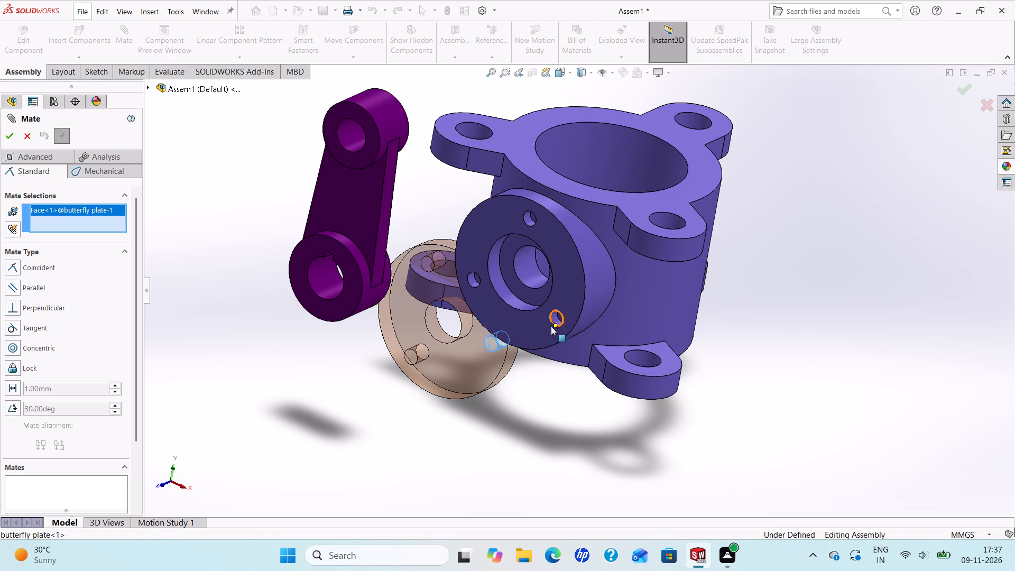
pyautogui.click(556, 321)
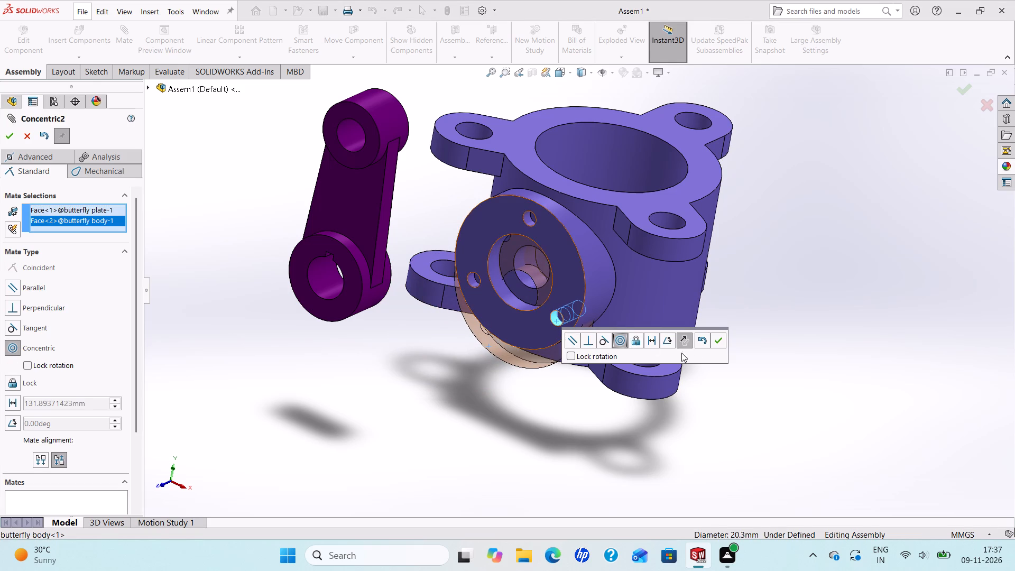
pyautogui.click(714, 342)
# Pull the butterfly plate clear of the body's side flange and mate its upper bolt hole concentric with the flange's upper bolt hole.
pyautogui.scroll(2, 703, 341)
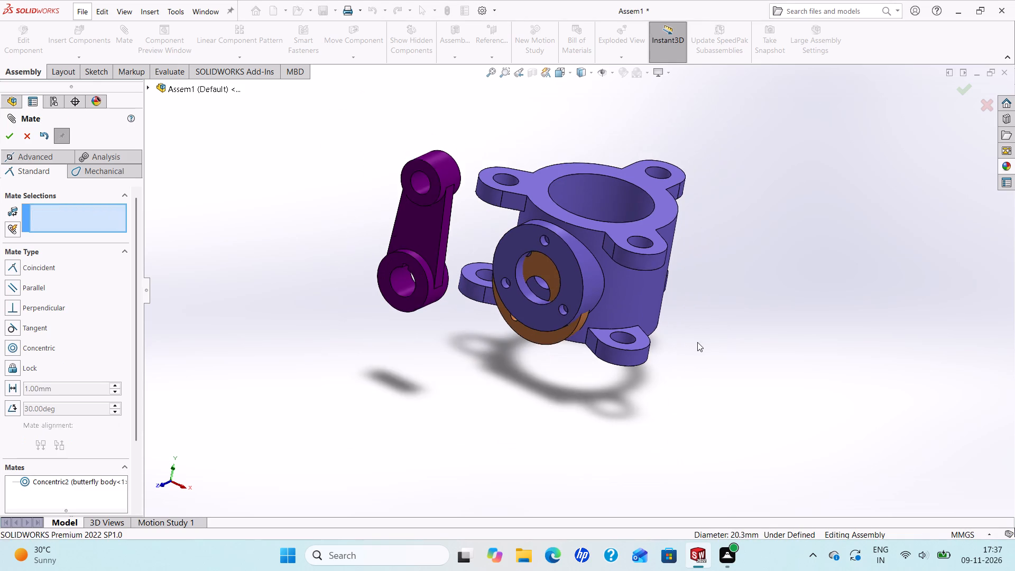
pyautogui.scroll(-2, 693, 344)
pyautogui.moveTo(504, 315); pyautogui.dragTo(453, 320)
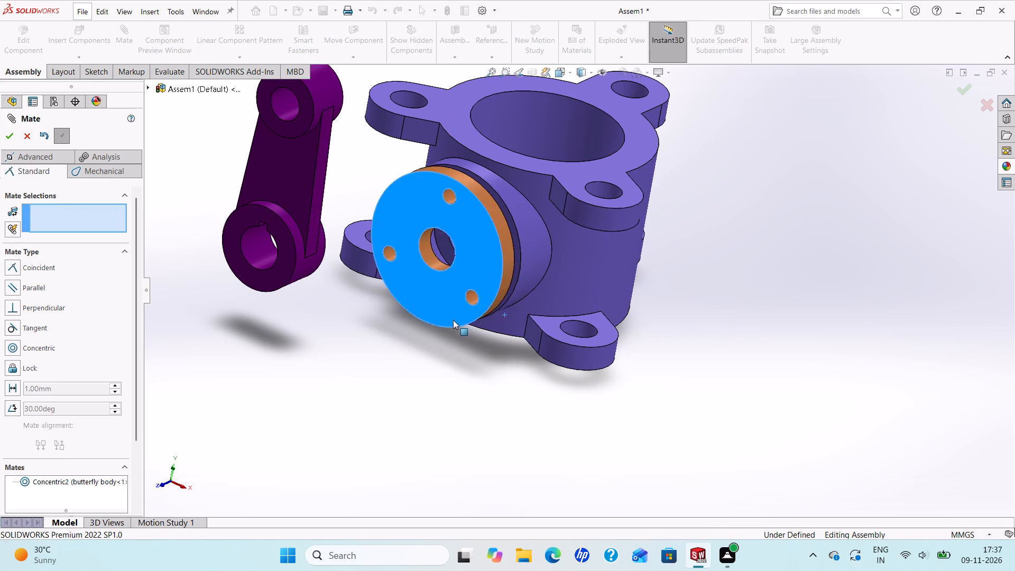
pyautogui.moveTo(453, 320); pyautogui.dragTo(421, 345)
pyautogui.scroll(-1, 418, 291)
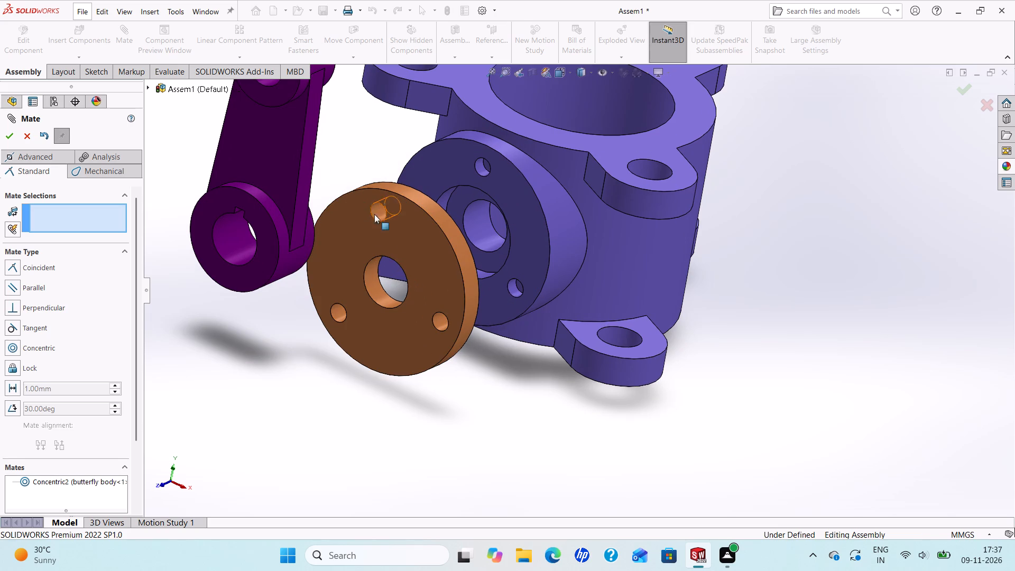
pyautogui.click(377, 215)
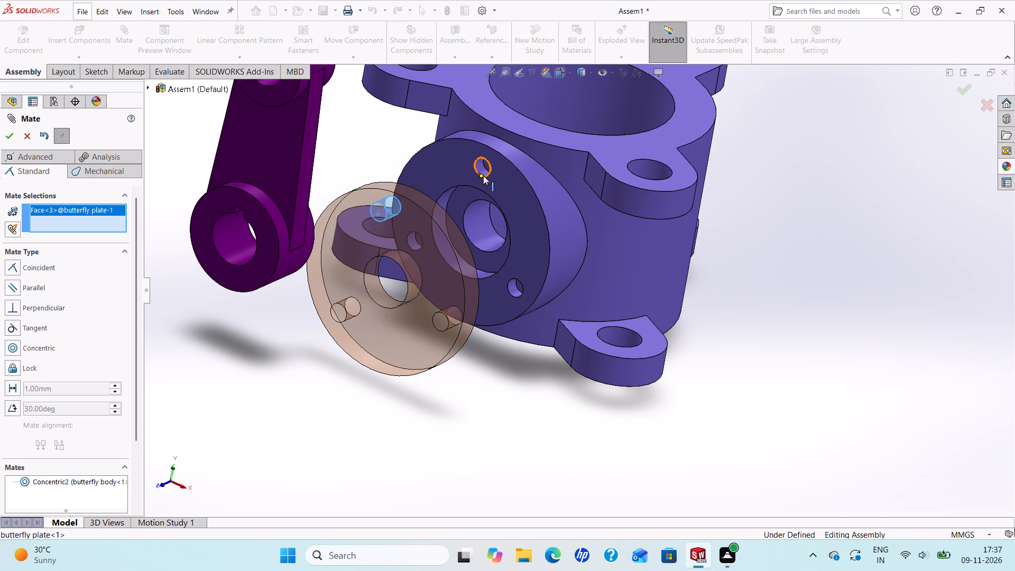
pyautogui.click(485, 171)
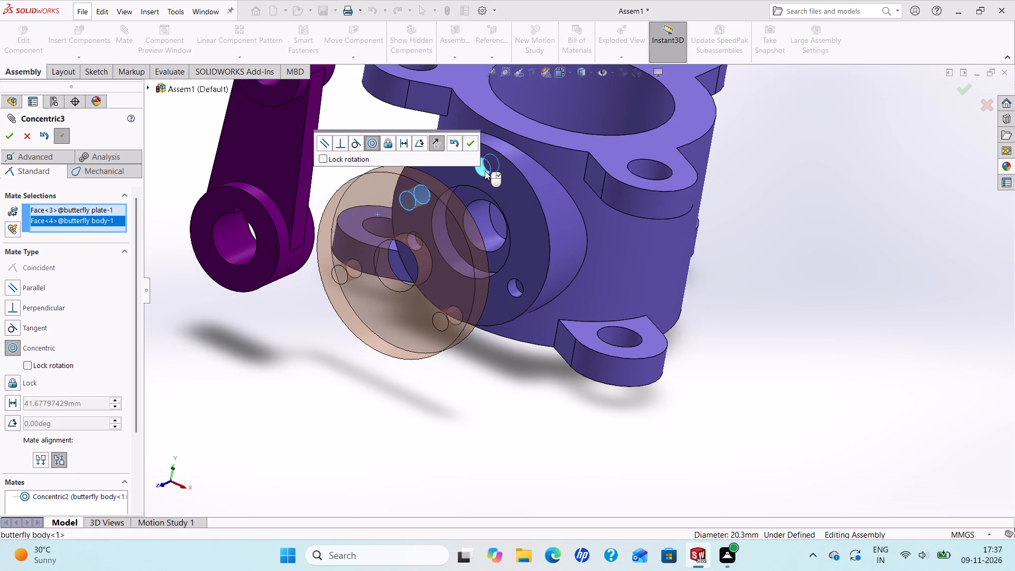
pyautogui.click(475, 141)
pyautogui.scroll(1, 442, 200)
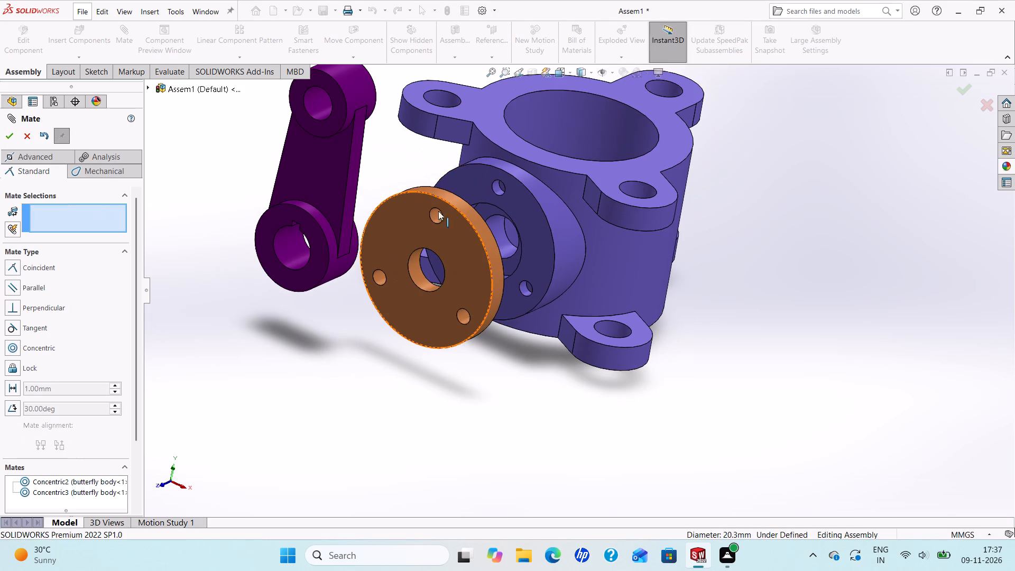
# Mate the butterfly plate's remaining bolt hole concentric with the matching third bolt hole in the body's side flange.
pyautogui.moveTo(433, 235); pyautogui.dragTo(451, 268, button='middle')
pyautogui.scroll(-2, 451, 268)
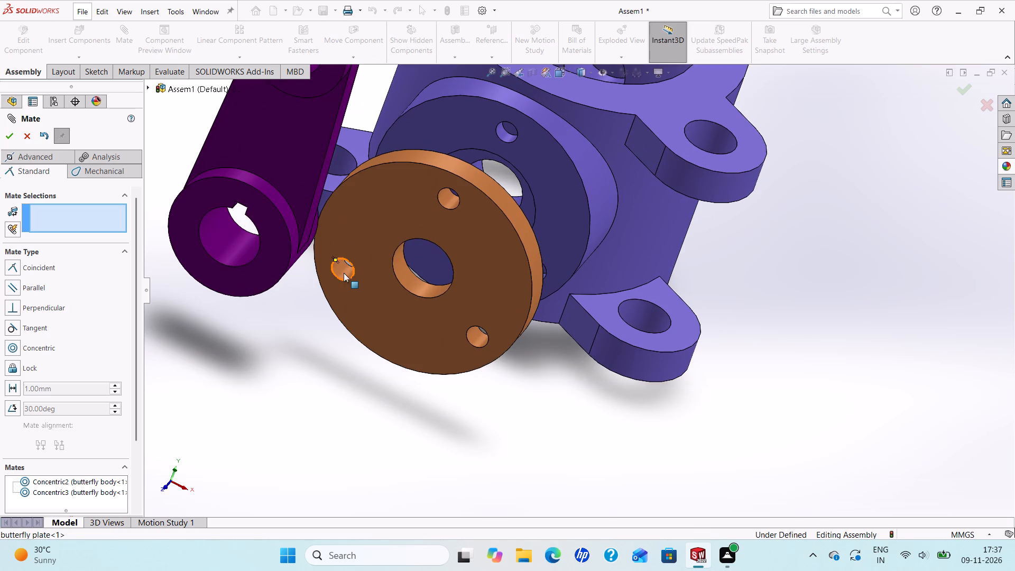
pyautogui.click(344, 270)
pyautogui.scroll(3, 391, 200)
pyautogui.scroll(-1, 439, 228)
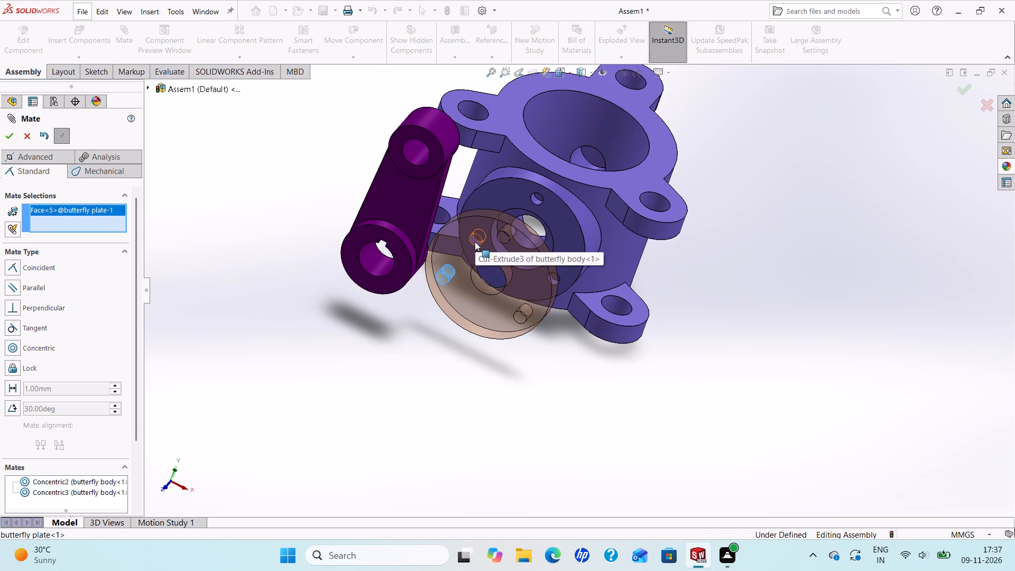
pyautogui.click(475, 242)
pyautogui.click(459, 214)
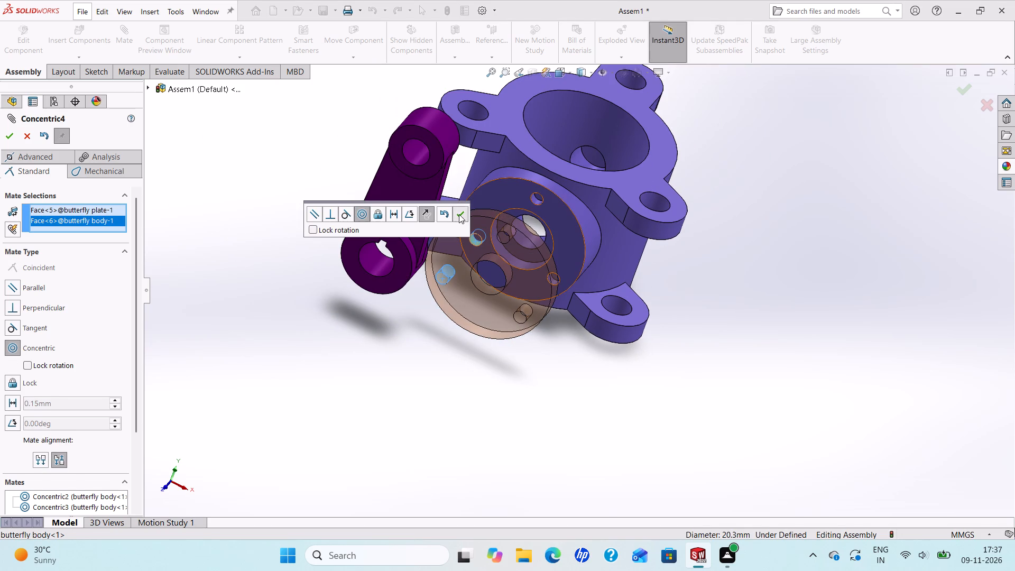
# Mate the butterfly plate's inner flat face coincident with the outer face of the body's side flange.
pyautogui.moveTo(577, 257); pyautogui.dragTo(503, 356, button='middle')
pyautogui.scroll(-1, 503, 356)
pyautogui.click(510, 267)
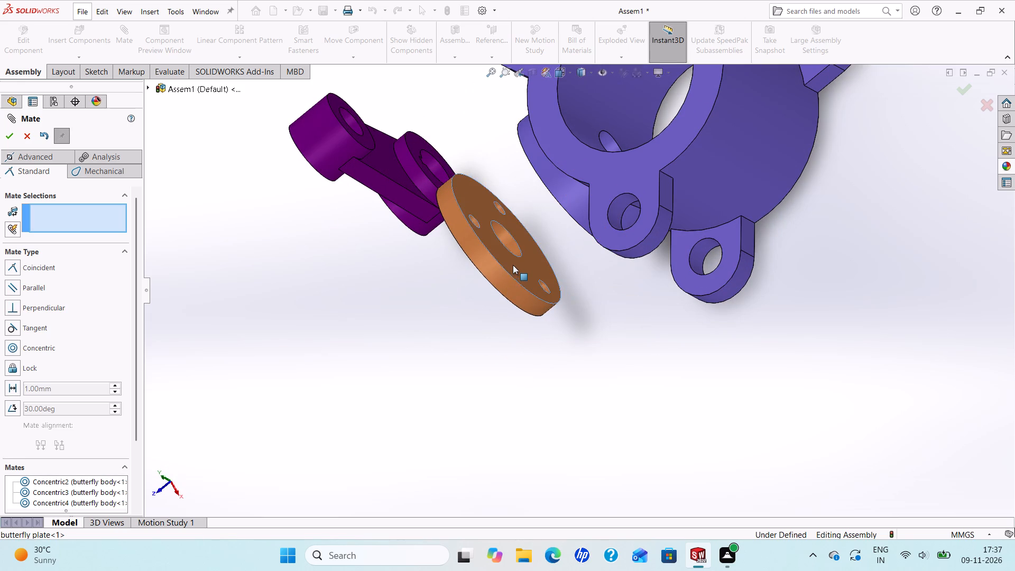
pyautogui.moveTo(513, 265); pyautogui.dragTo(559, 181, button='middle')
pyautogui.click(559, 181)
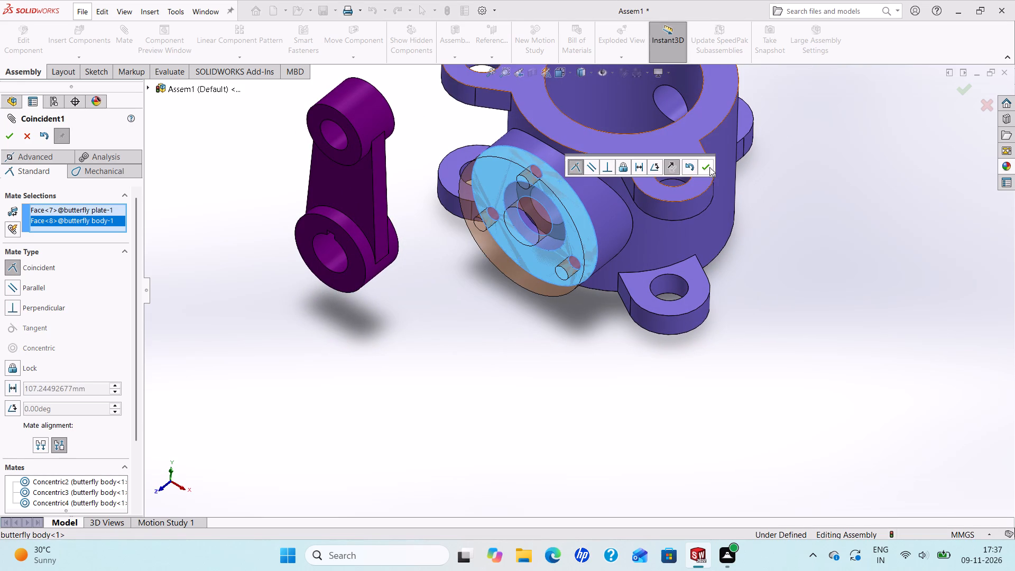
pyautogui.click(709, 163)
# Examine the fit of the butterfly plate on the body's side flange from several angles and close the Mate command.
pyautogui.moveTo(584, 226); pyautogui.dragTo(622, 153, button='middle')
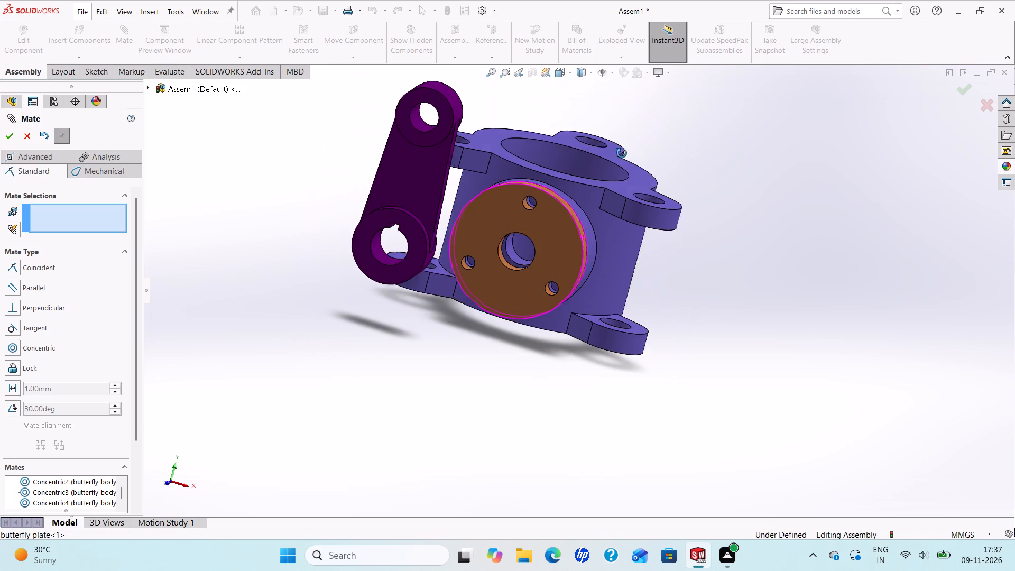
pyautogui.scroll(1, 620, 153)
pyautogui.moveTo(622, 153); pyautogui.dragTo(624, 148, button='middle')
pyautogui.scroll(-2, 559, 258)
pyautogui.moveTo(557, 282); pyautogui.dragTo(582, 218, button='middle')
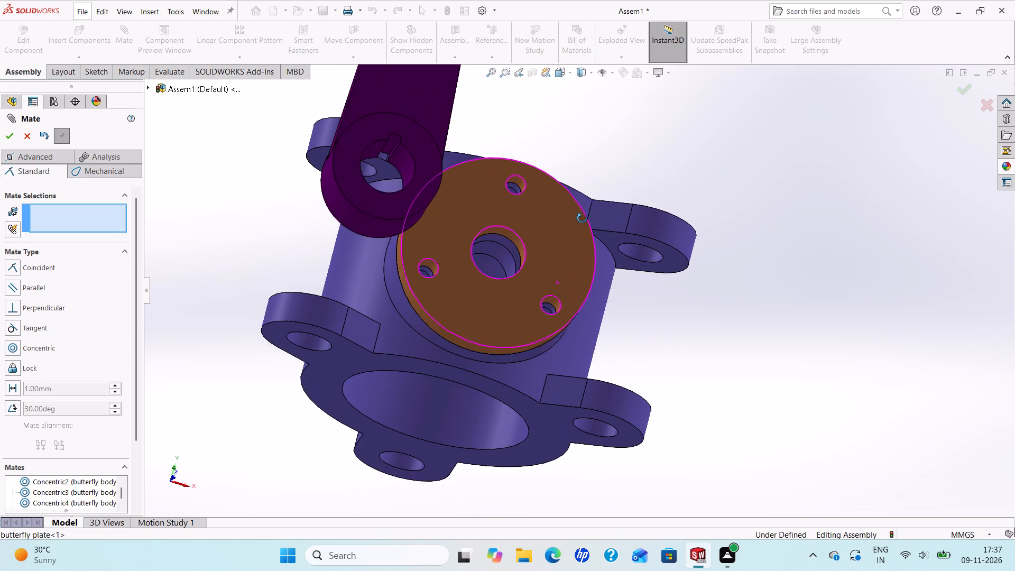
pyautogui.moveTo(582, 218); pyautogui.dragTo(518, 328, button='middle')
pyautogui.scroll(3, 518, 328)
pyautogui.scroll(-1, 673, 187)
pyautogui.moveTo(645, 216); pyautogui.dragTo(584, 275, button='middle')
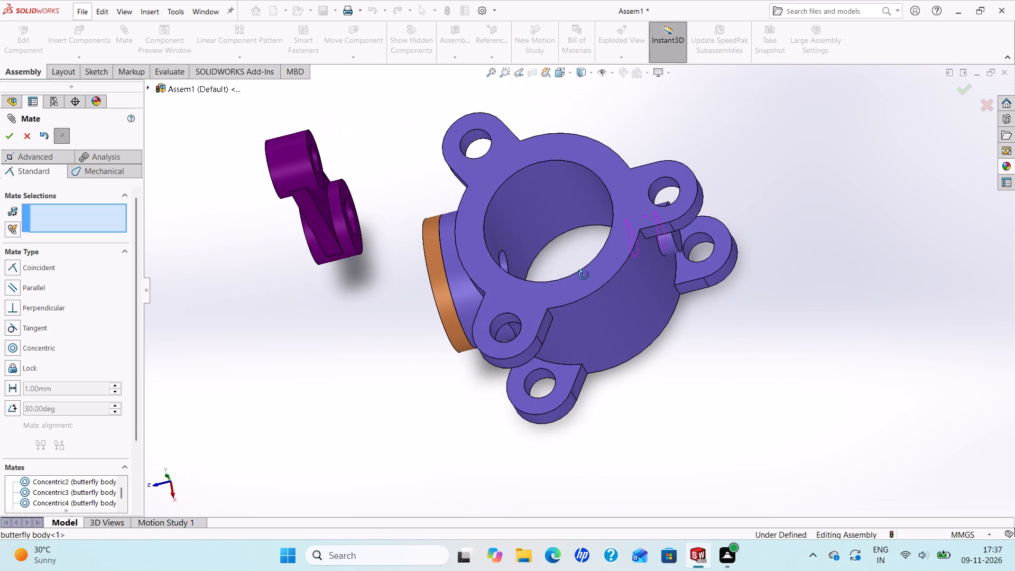
pyautogui.moveTo(584, 275); pyautogui.dragTo(623, 267, button='middle')
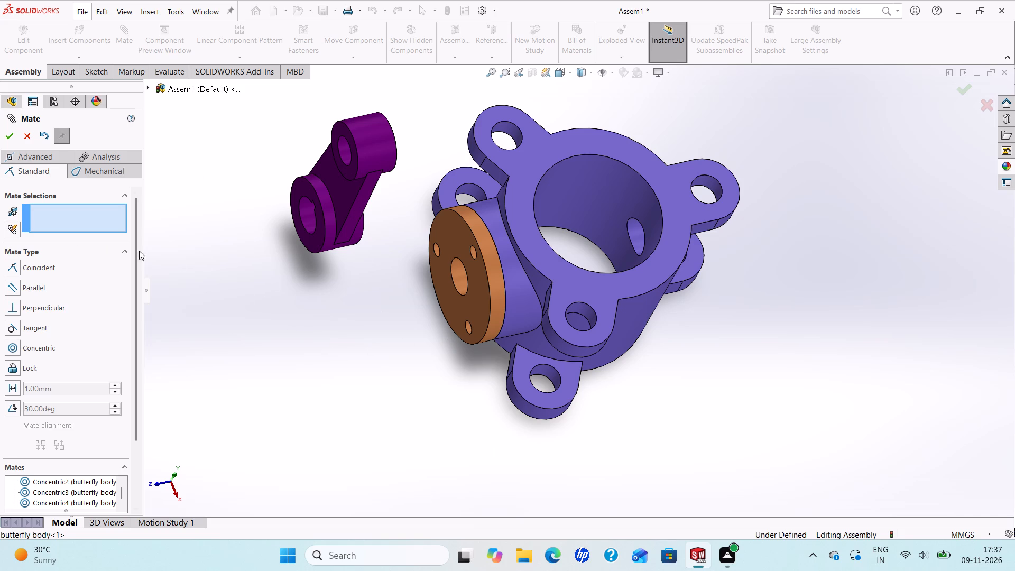
pyautogui.click(23, 140)
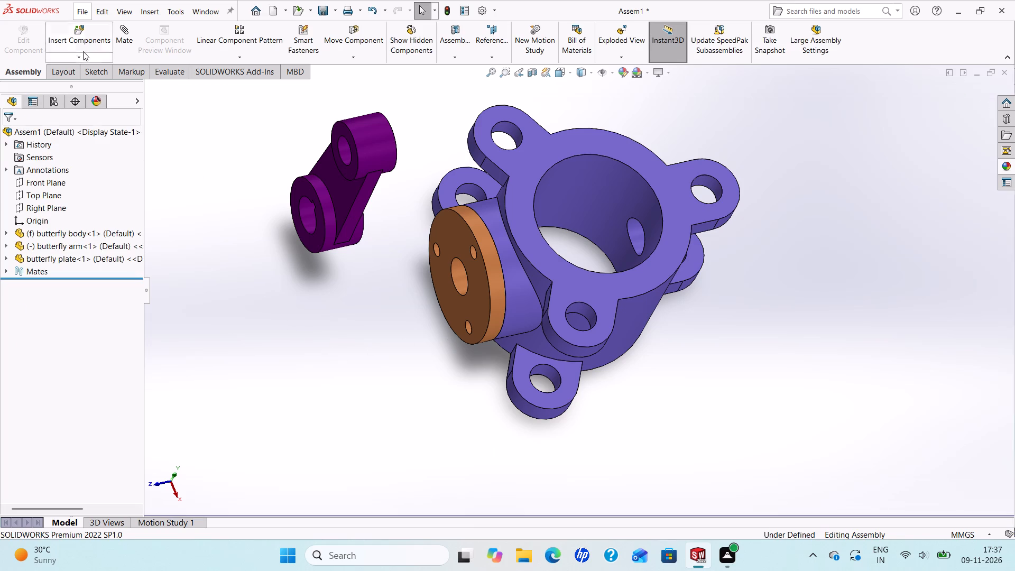
# Insert the butterfly shaft part, rotated 90° once about Y and three times about Z, and place it in front of the butterfly plate.
pyautogui.click(80, 37)
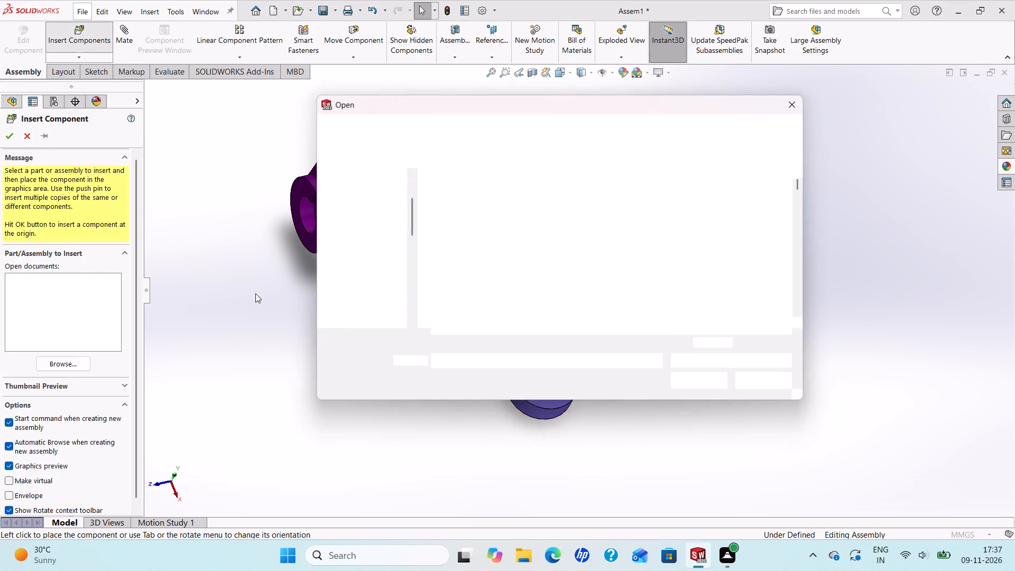
pyautogui.write('bu')
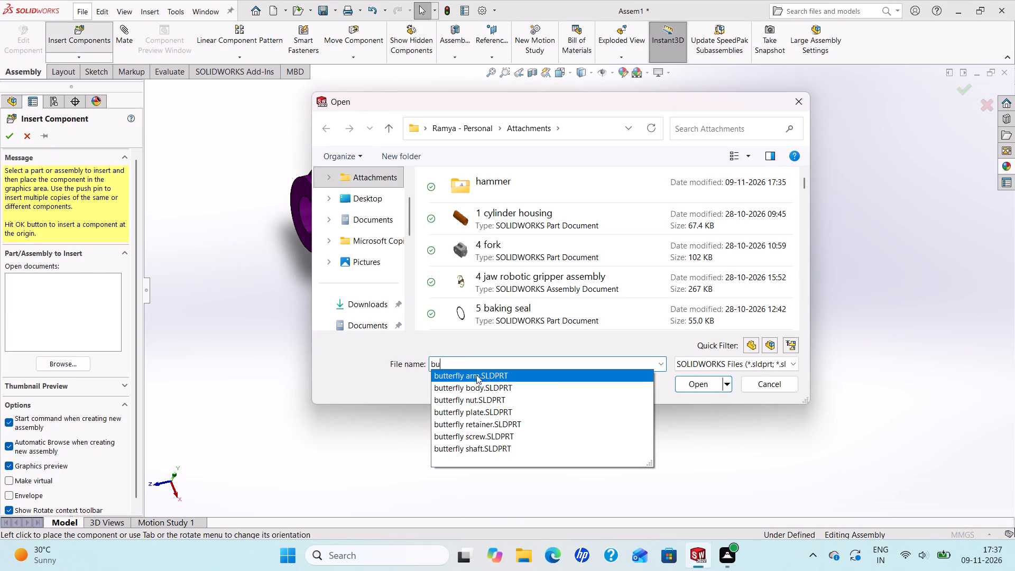
pyautogui.click(453, 448)
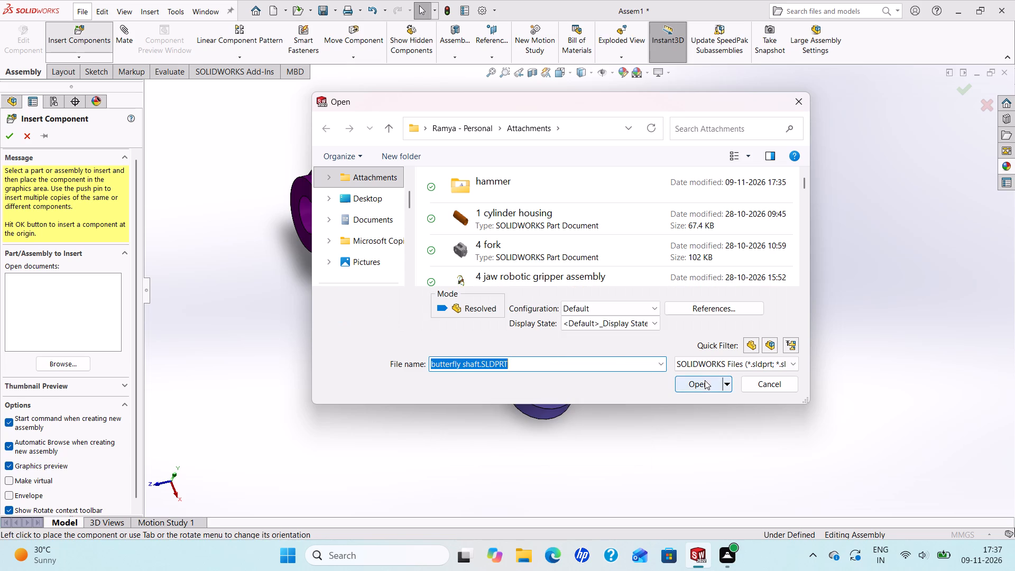
pyautogui.click(705, 380)
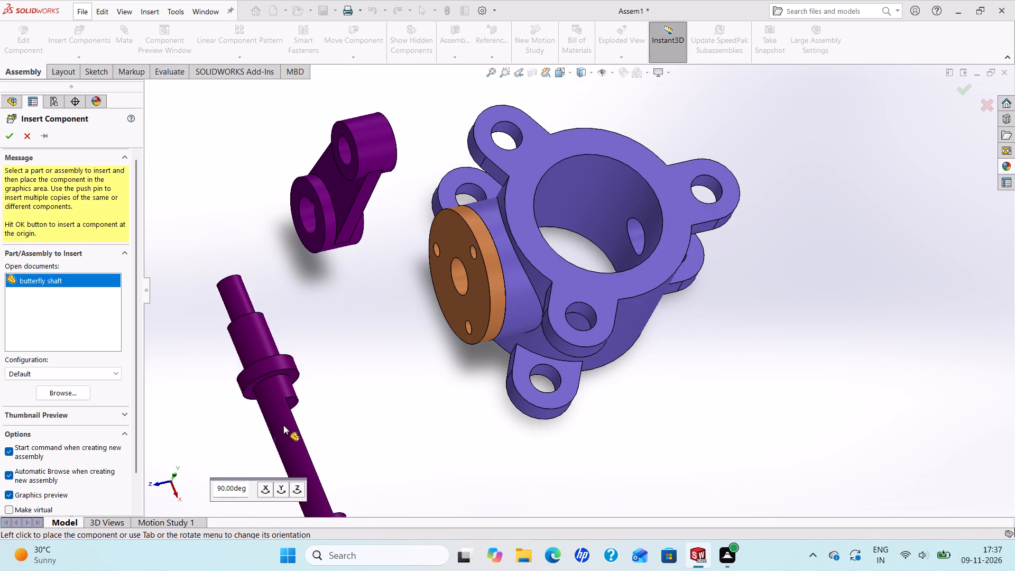
pyautogui.click(280, 486)
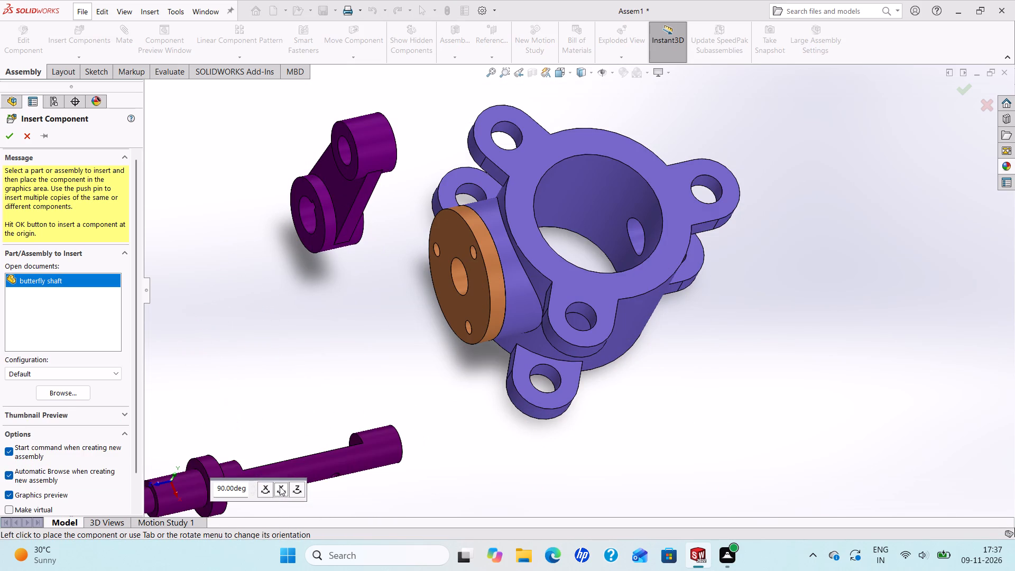
pyautogui.click(297, 489)
pyautogui.click(297, 489)
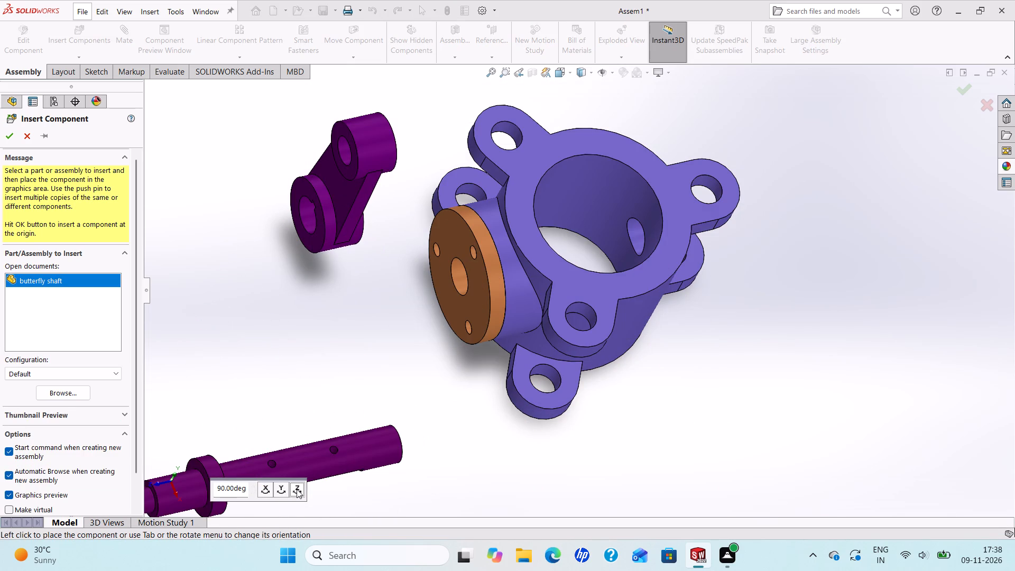
pyautogui.click(297, 489)
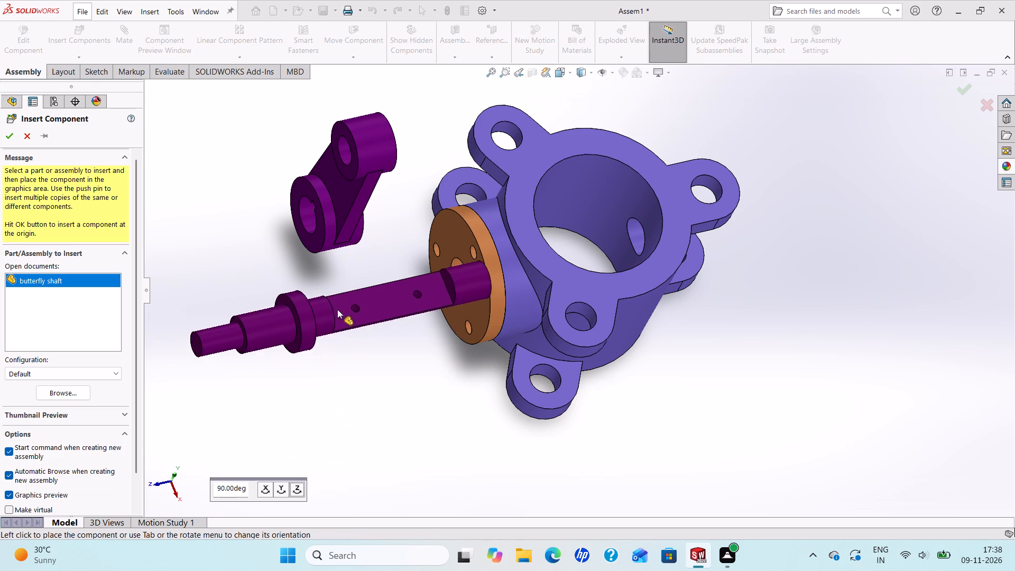
pyautogui.click(313, 311)
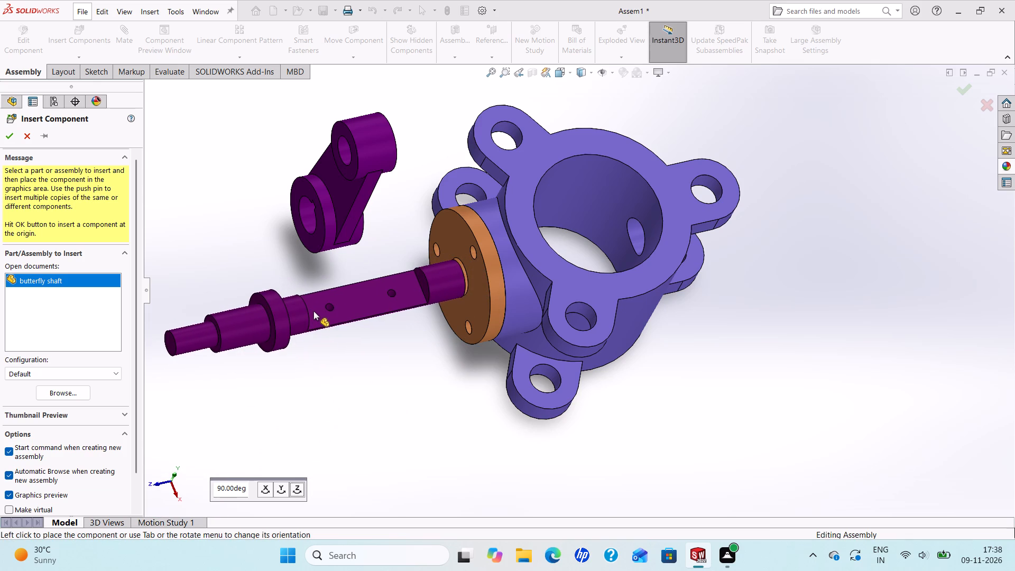
# Mate the butterfly shaft's 56 mm cylindrical face concentric with the butterfly plate's central hole.
pyautogui.scroll(2, 399, 300)
pyautogui.scroll(-4, 399, 300)
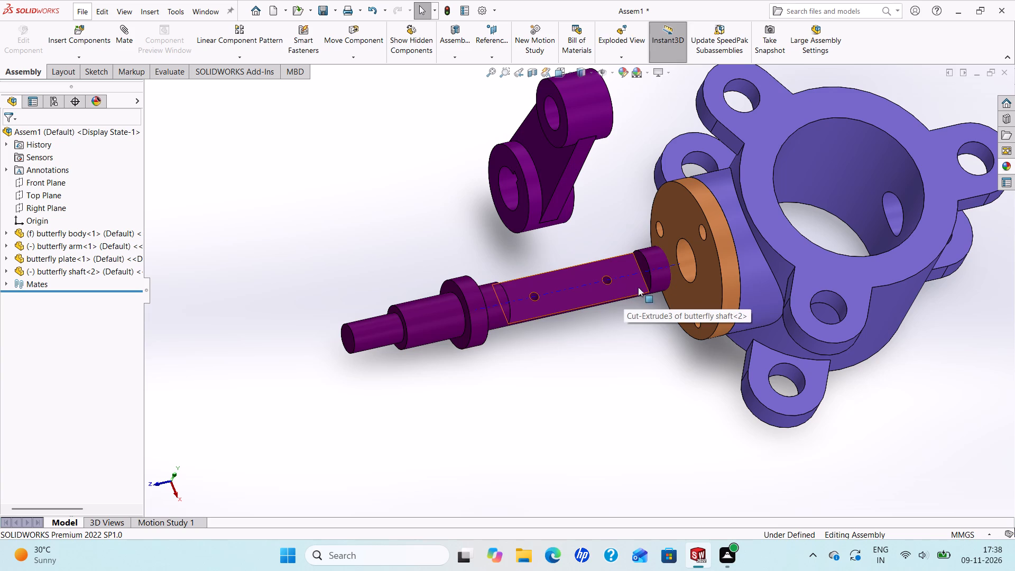
pyautogui.click(653, 277)
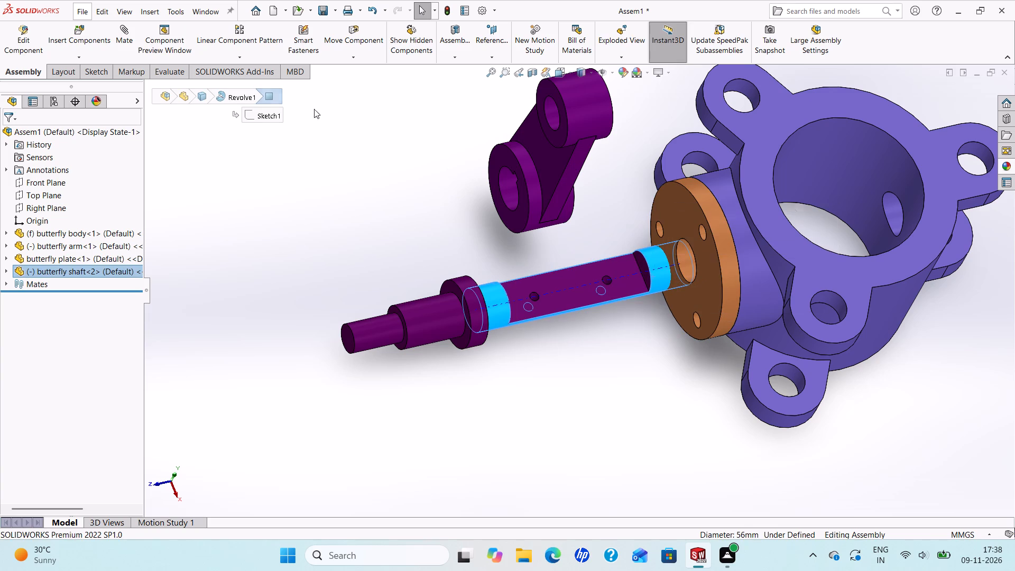
pyautogui.click(123, 38)
pyautogui.scroll(-4, 723, 270)
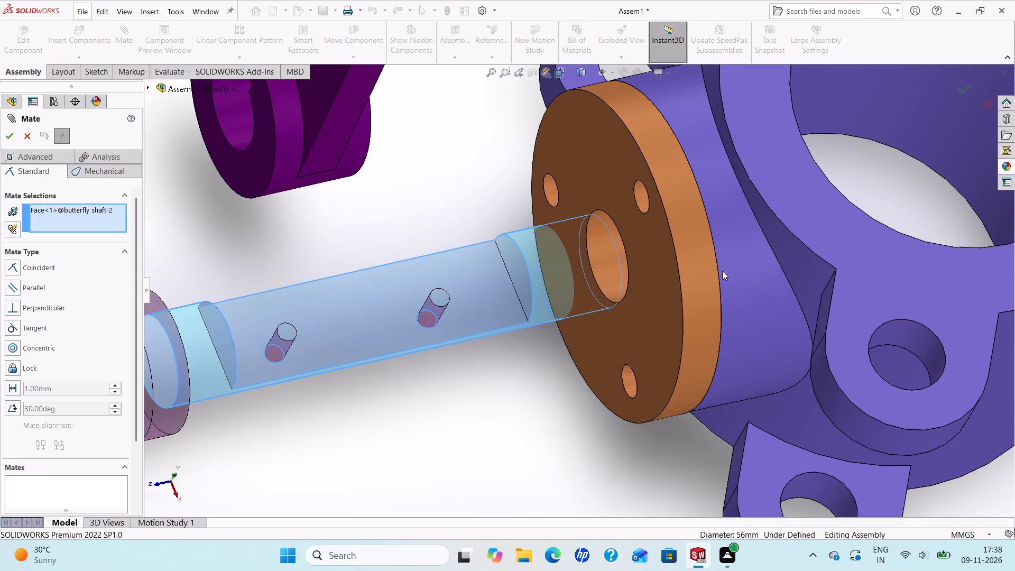
pyautogui.click(620, 234)
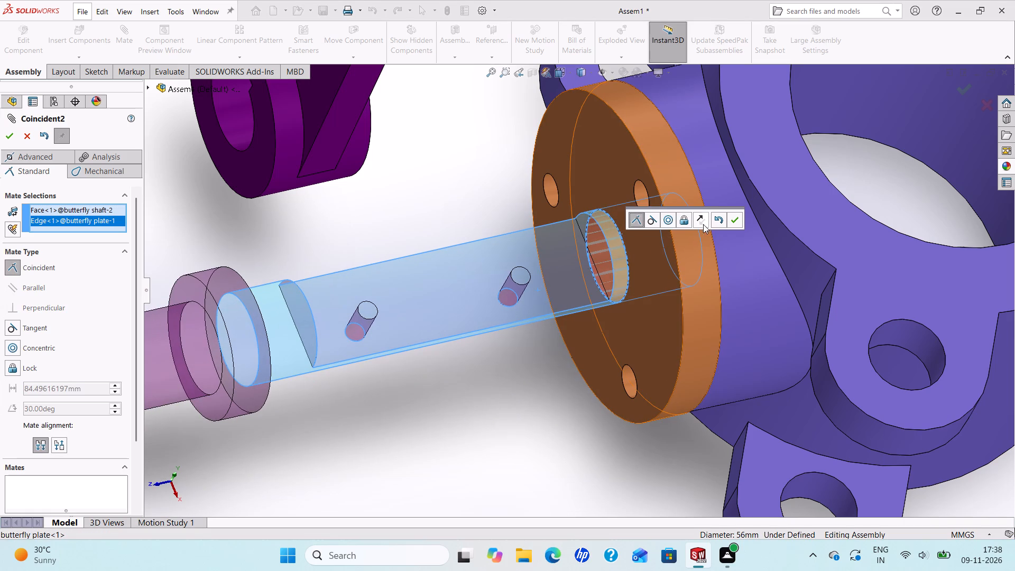
pyautogui.click(671, 218)
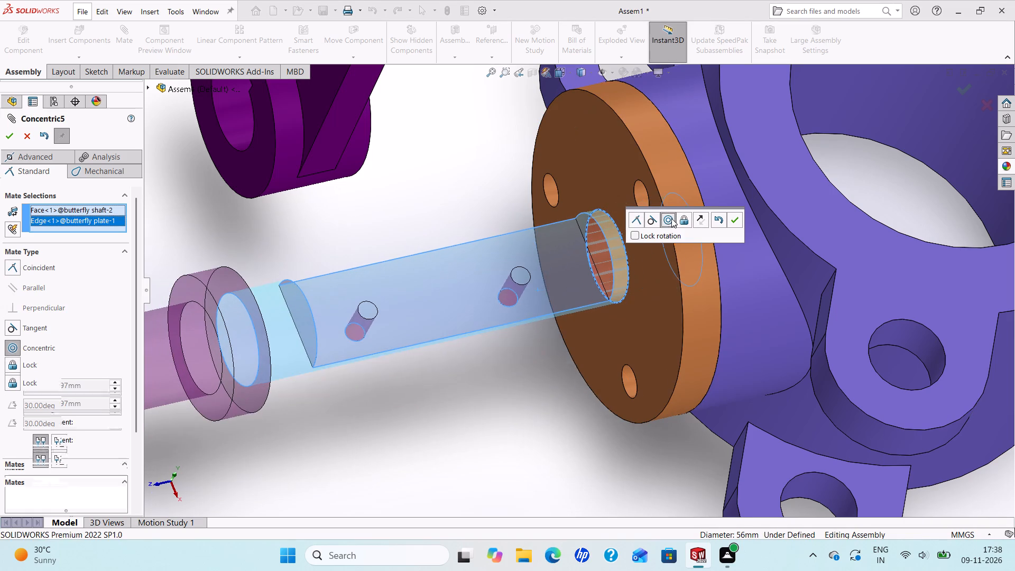
pyautogui.click(732, 220)
pyautogui.scroll(3, 666, 259)
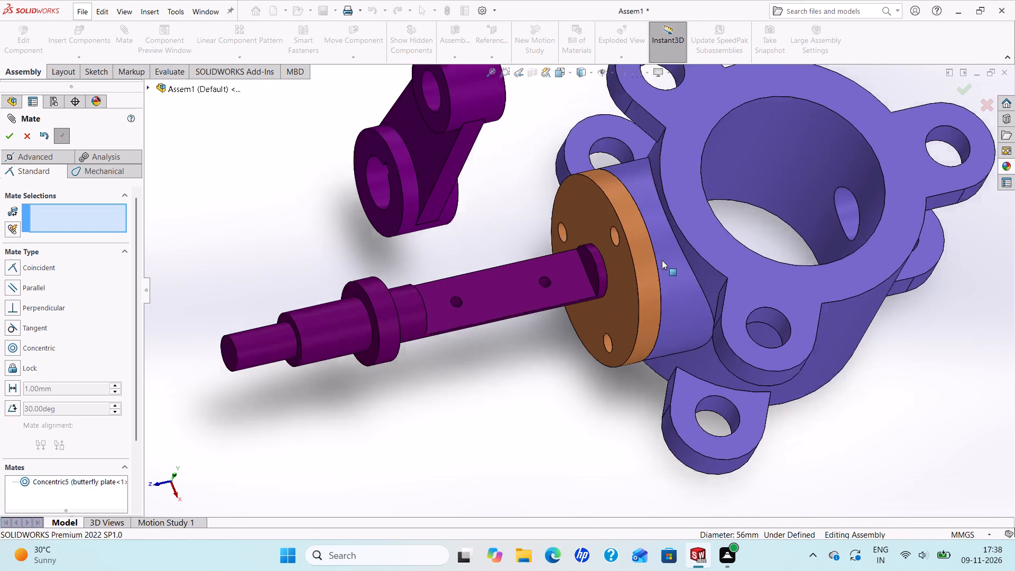
# Slide the butterfly shaft along its axis through the plate into the body's main bore, leaving its collar just outside the plate.
pyautogui.scroll(3, 662, 260)
pyautogui.scroll(-1, 605, 303)
pyautogui.moveTo(522, 306); pyautogui.dragTo(534, 291)
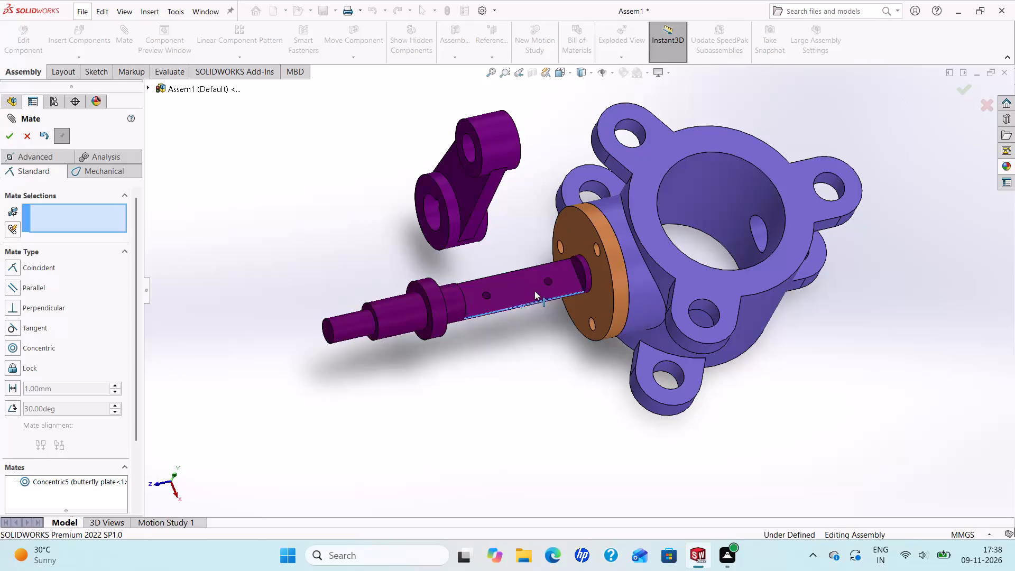
pyautogui.moveTo(534, 291); pyautogui.dragTo(641, 265)
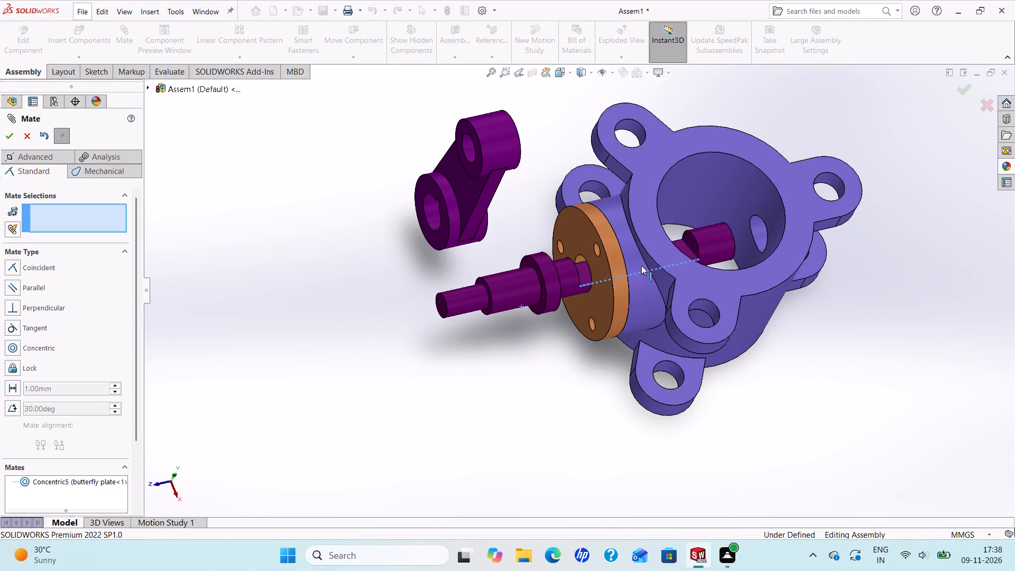
pyautogui.moveTo(641, 265); pyautogui.dragTo(651, 269)
pyautogui.scroll(1, 704, 228)
pyautogui.scroll(-3, 699, 229)
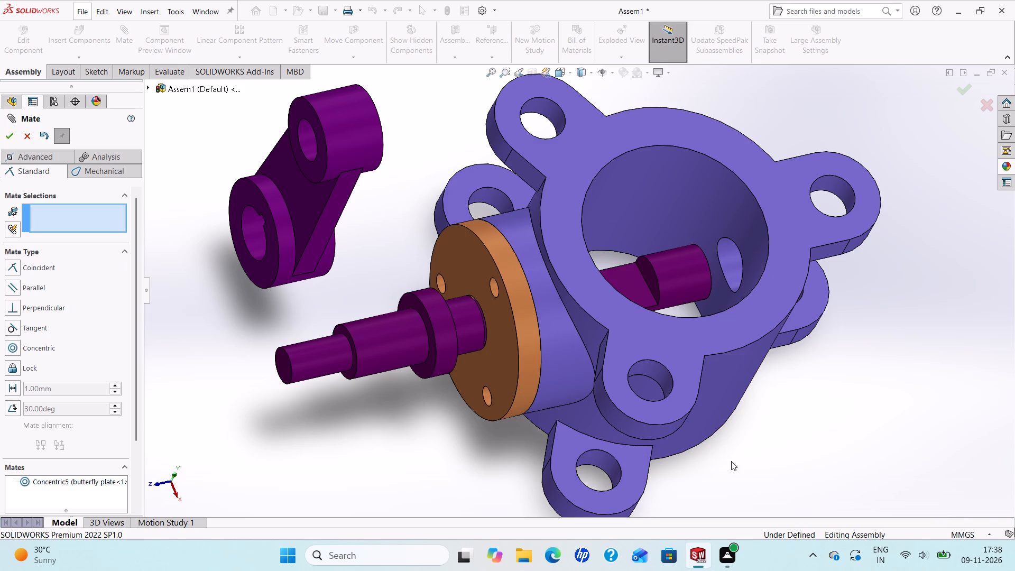
pyautogui.scroll(-1, 505, 347)
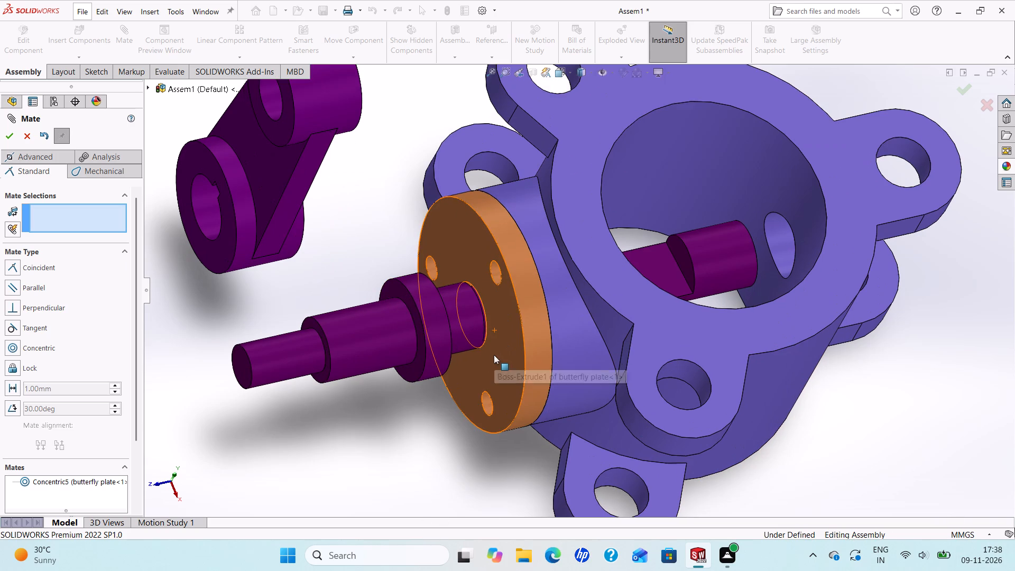
pyautogui.moveTo(376, 337); pyautogui.dragTo(343, 334, button='middle')
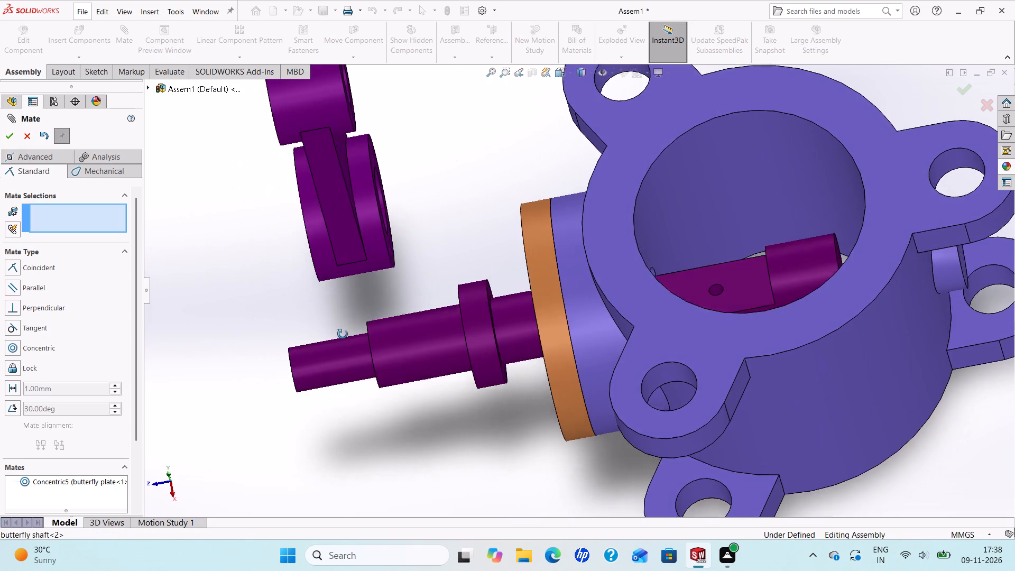
# Slide the butterfly shaft further along its axis until its collar is inside the plate and both flat-section holes lie within the bore; close Mate.
pyautogui.moveTo(343, 334); pyautogui.dragTo(349, 361, button='middle')
pyautogui.scroll(-2, 590, 330)
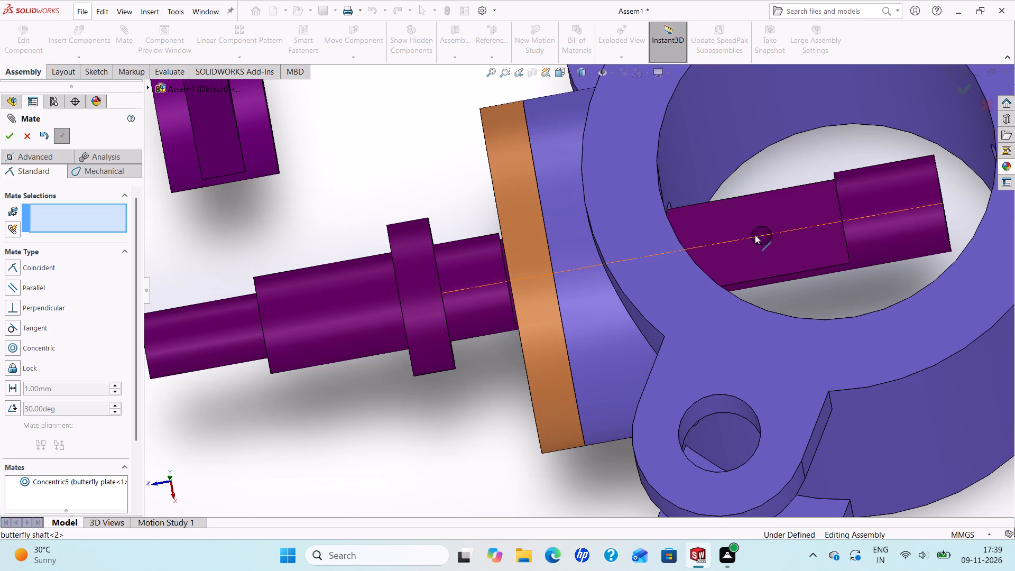
pyautogui.moveTo(735, 251); pyautogui.dragTo(829, 248)
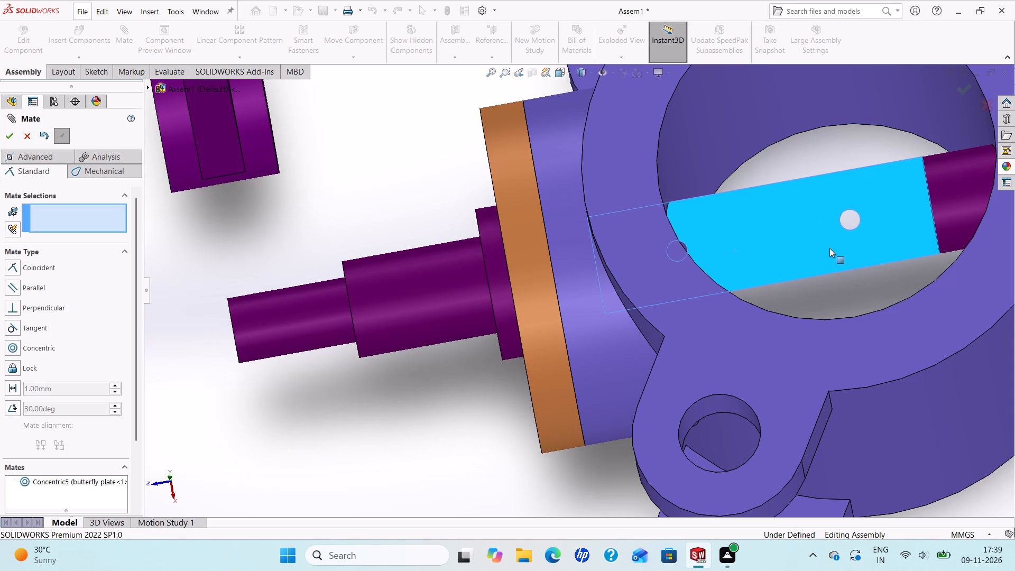
pyautogui.moveTo(829, 248); pyautogui.dragTo(874, 255)
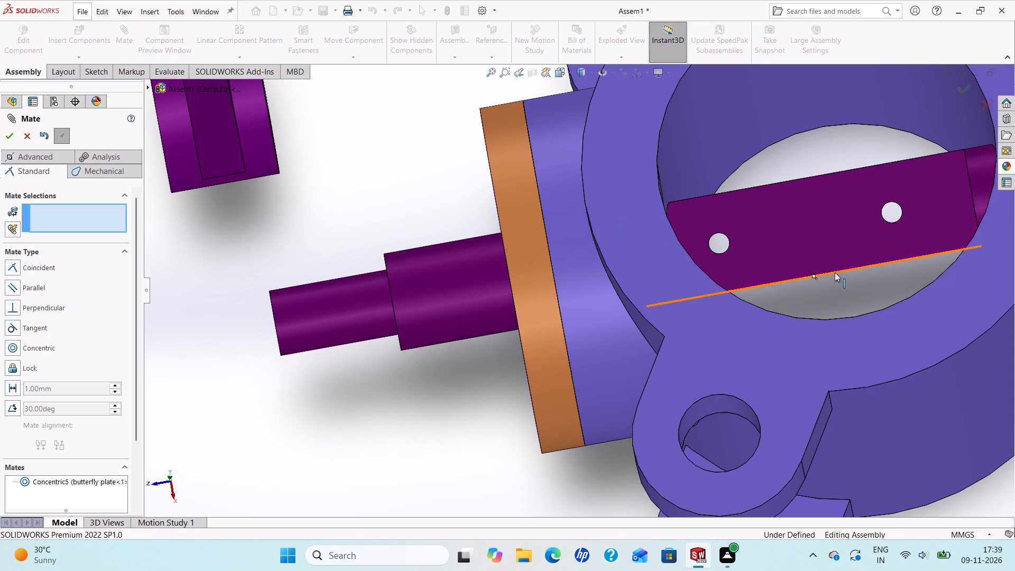
pyautogui.scroll(2, 784, 278)
pyautogui.moveTo(779, 279); pyautogui.dragTo(790, 269, button='middle')
pyautogui.scroll(1, 790, 269)
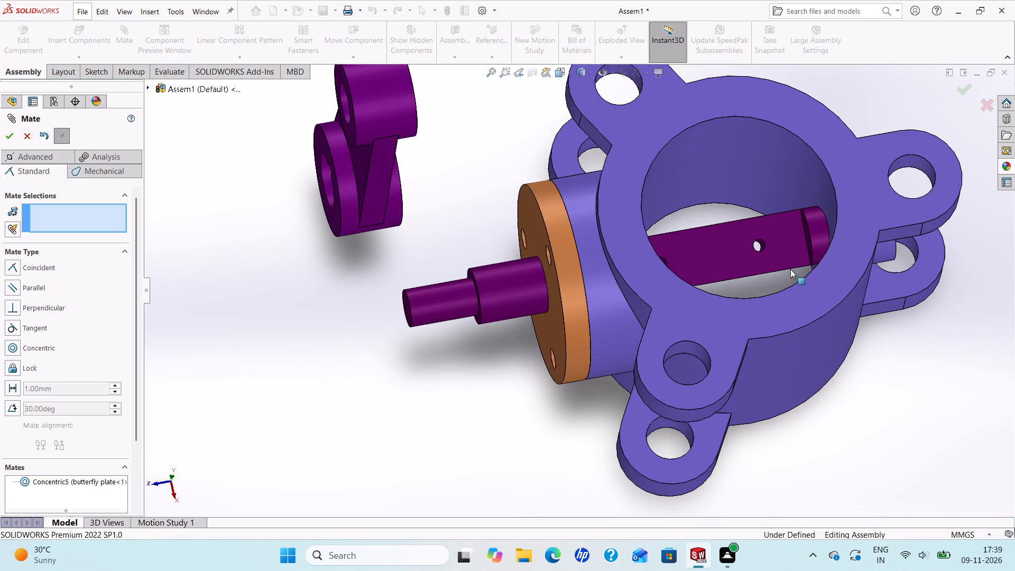
pyautogui.scroll(-2, 791, 250)
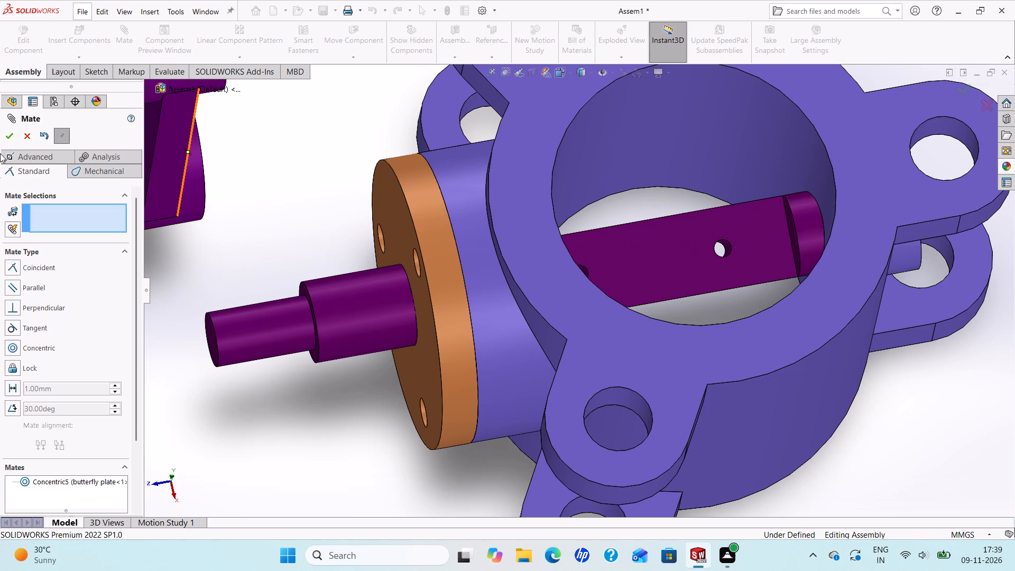
pyautogui.click(23, 135)
# Insert the butterfly retainer part, turned in 90° increments so the disc lies lengthwise along the shaft, and place it at the body's main bore.
pyautogui.scroll(1, 711, 251)
pyautogui.moveTo(708, 257); pyautogui.dragTo(696, 285, button='middle')
pyautogui.scroll(1, 696, 285)
pyautogui.scroll(-1, 715, 251)
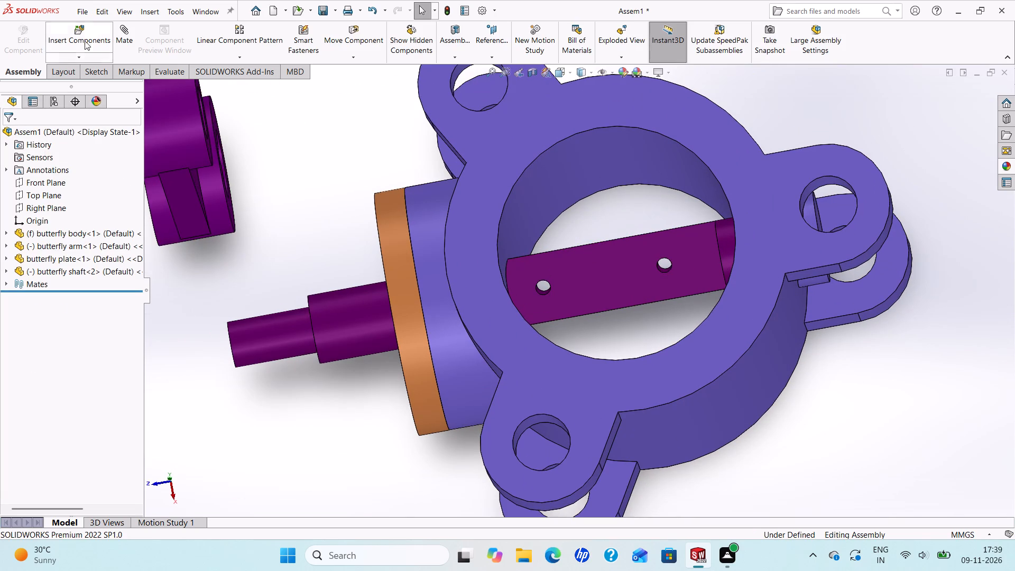
pyautogui.click(87, 36)
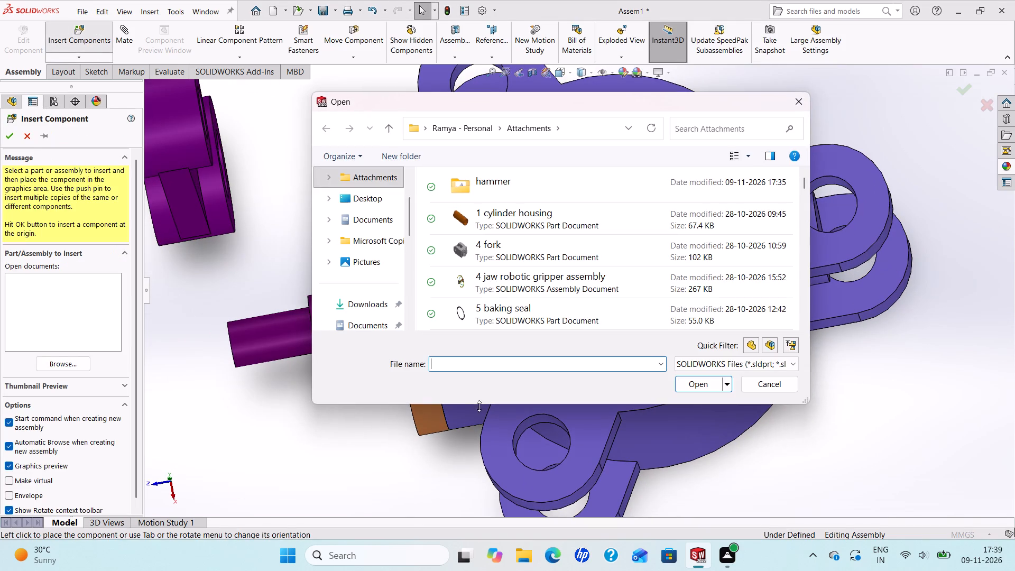
pyautogui.write('bu')
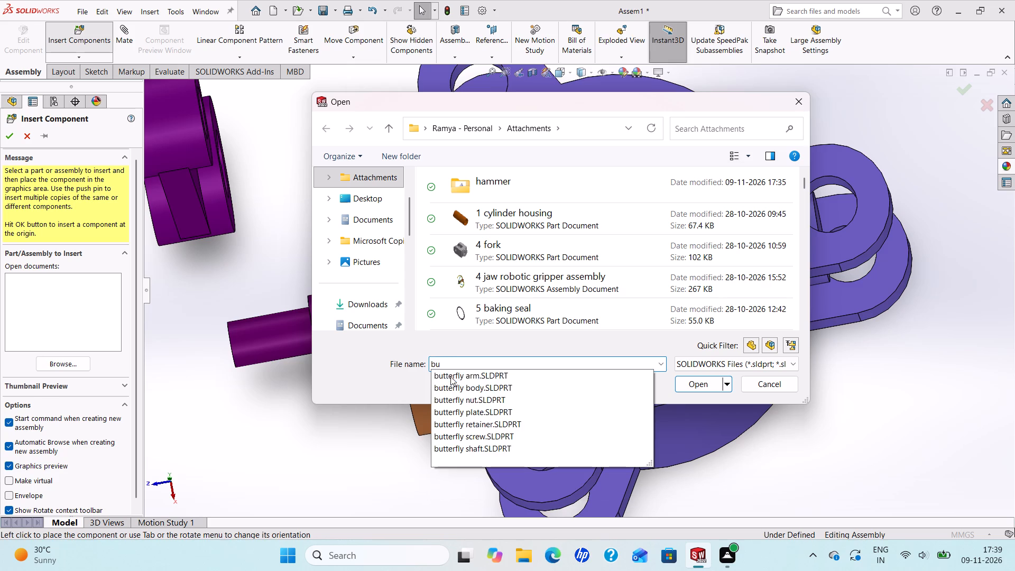
pyautogui.click(479, 425)
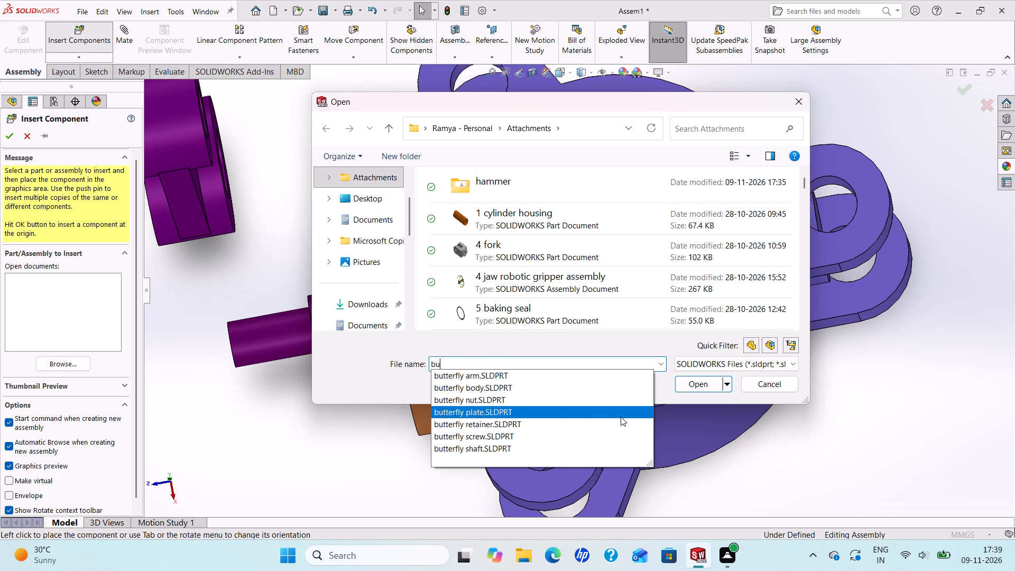
pyautogui.click(681, 383)
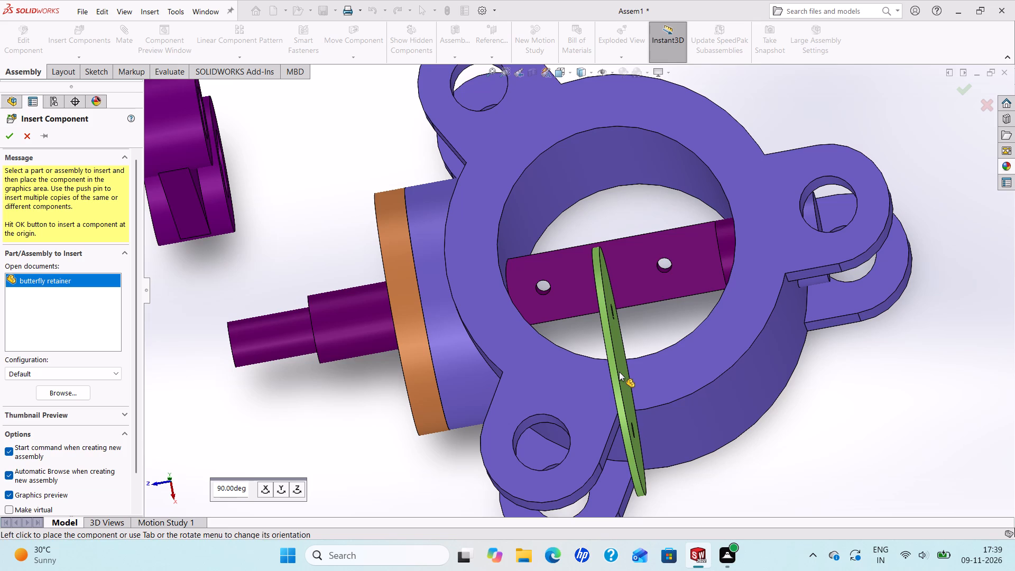
pyautogui.click(299, 484)
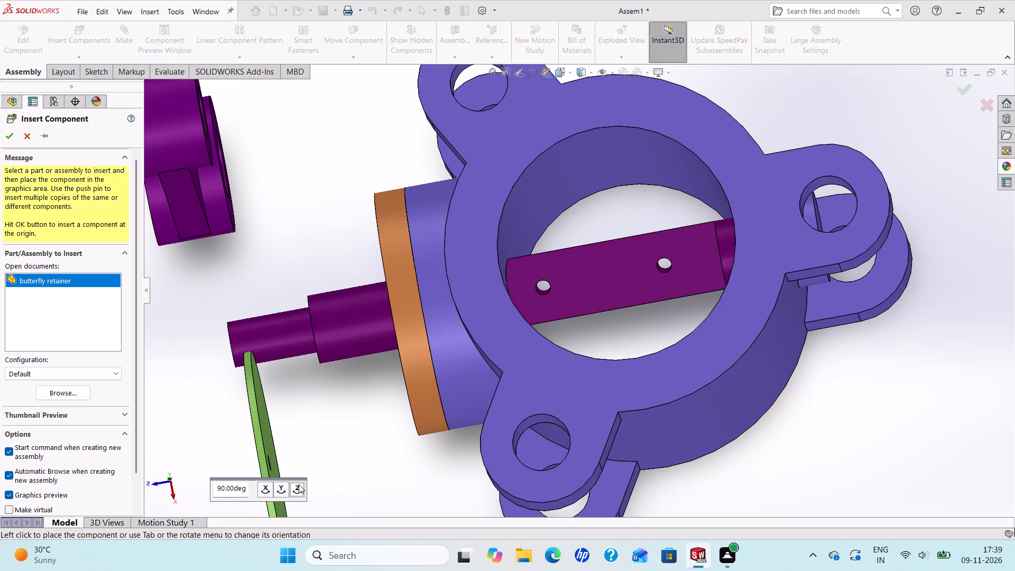
pyautogui.click(299, 484)
pyautogui.click(280, 489)
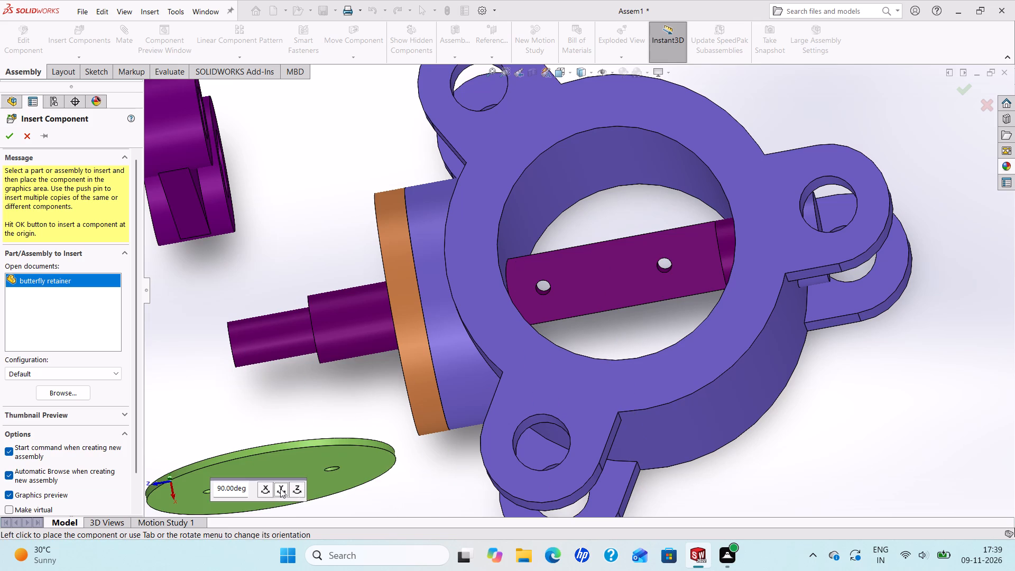
pyautogui.click(266, 493)
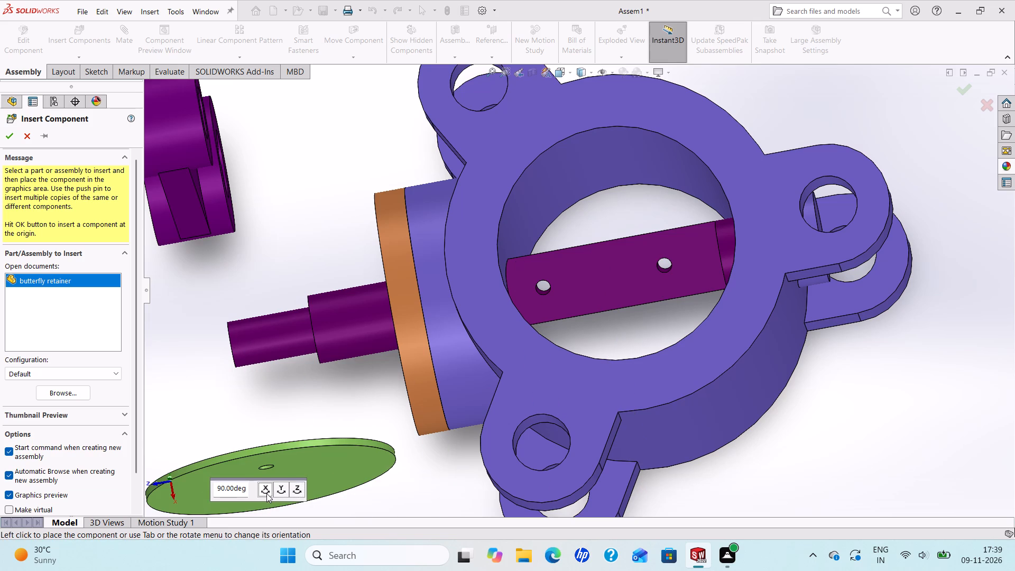
pyautogui.click(279, 494)
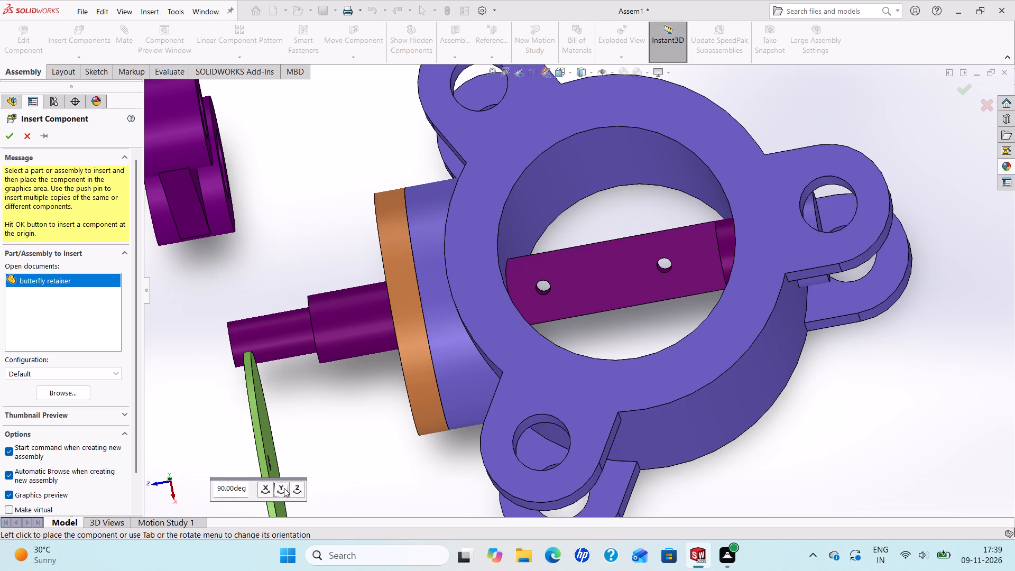
pyautogui.click(283, 488)
pyautogui.click(283, 488)
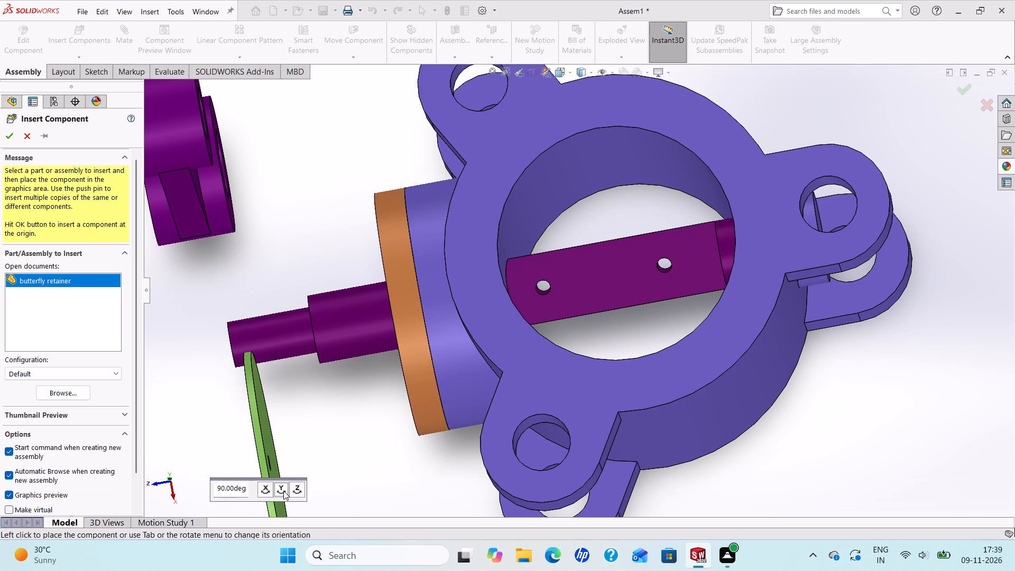
pyautogui.click(295, 492)
pyautogui.click(278, 485)
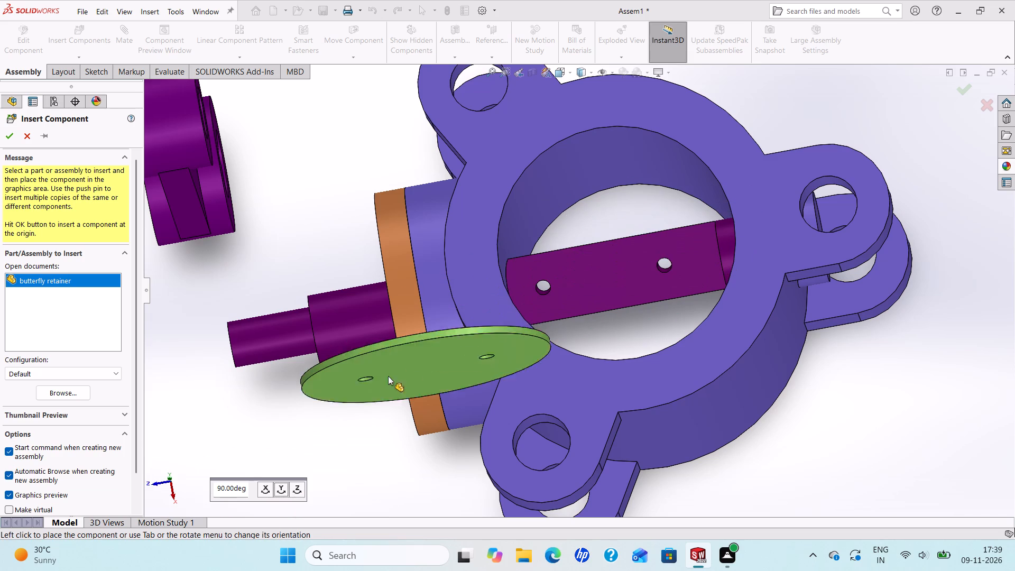
pyautogui.click(282, 485)
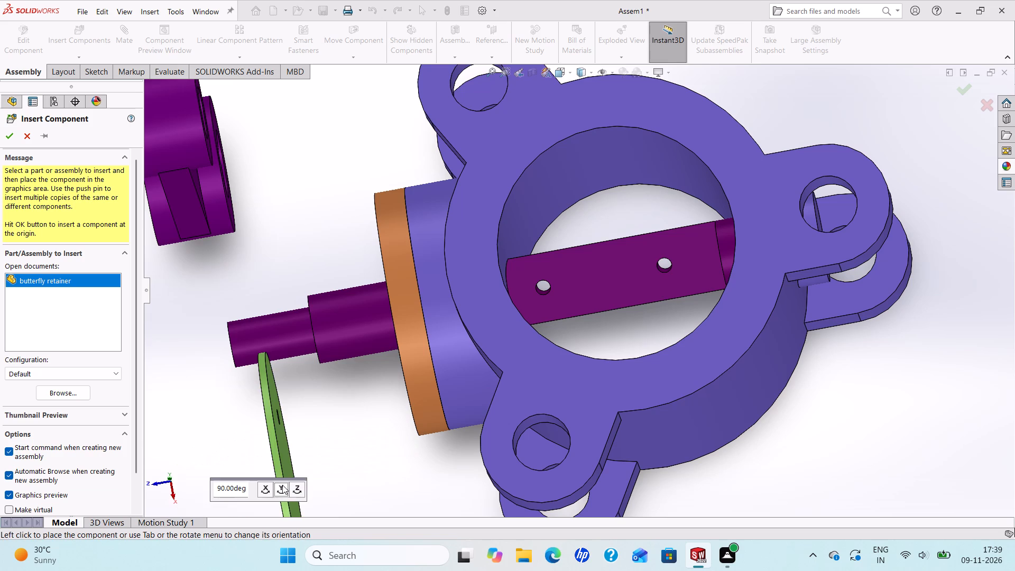
pyautogui.click(282, 485)
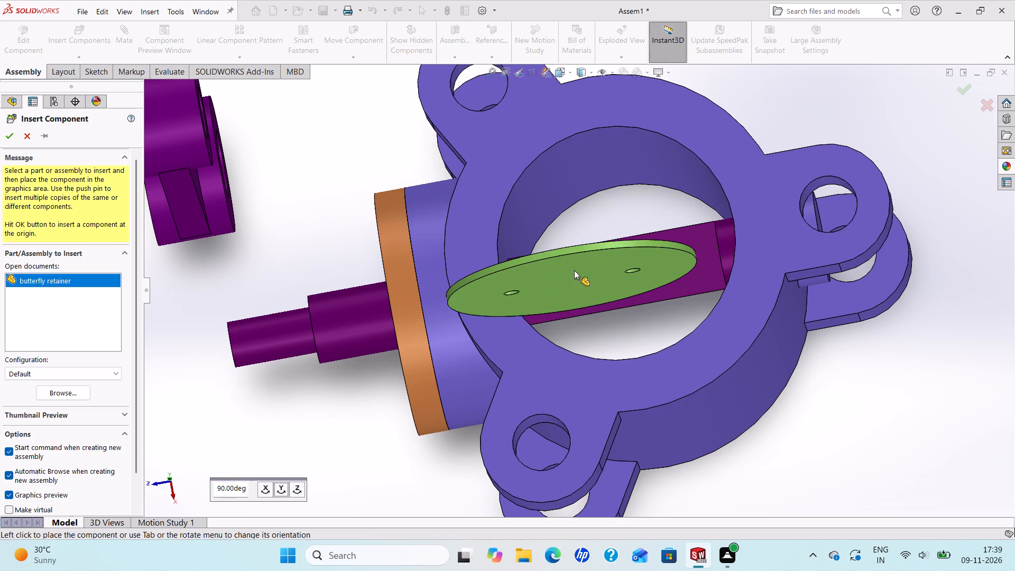
pyautogui.click(578, 240)
# Rotate the butterfly retainer freely until its disc face roughly faces the bore opening, with its two holes visible beside the shaft's flat section.
pyautogui.scroll(1, 590, 208)
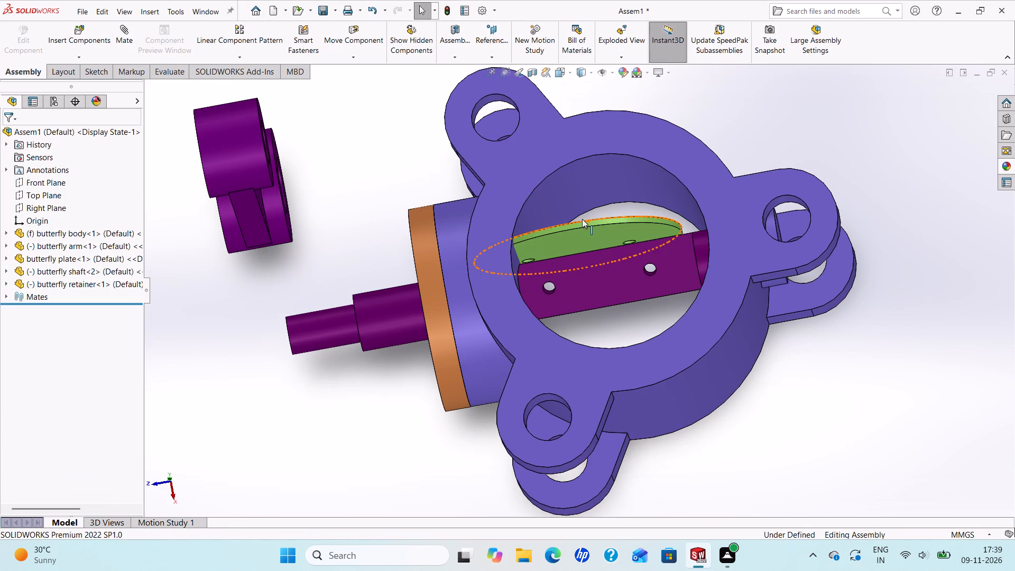
pyautogui.click(366, 57)
pyautogui.click(372, 87)
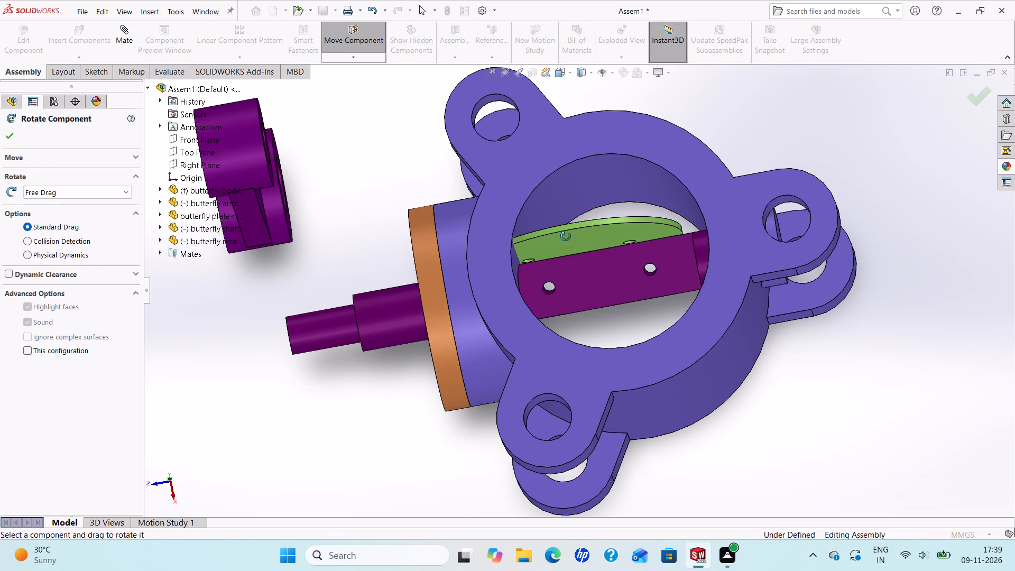
pyautogui.moveTo(566, 236); pyautogui.dragTo(610, 386)
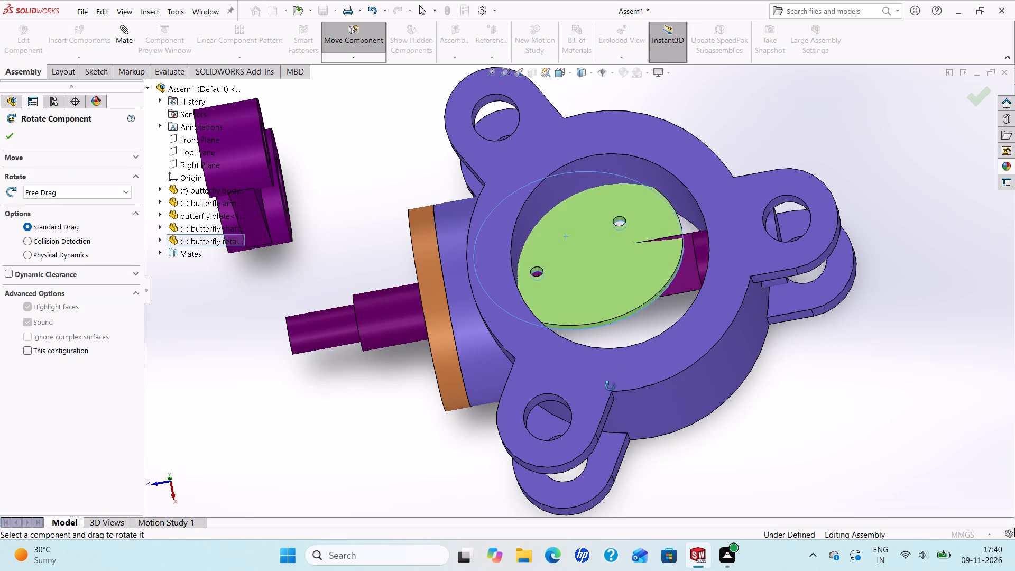
pyautogui.moveTo(610, 386); pyautogui.dragTo(584, 436)
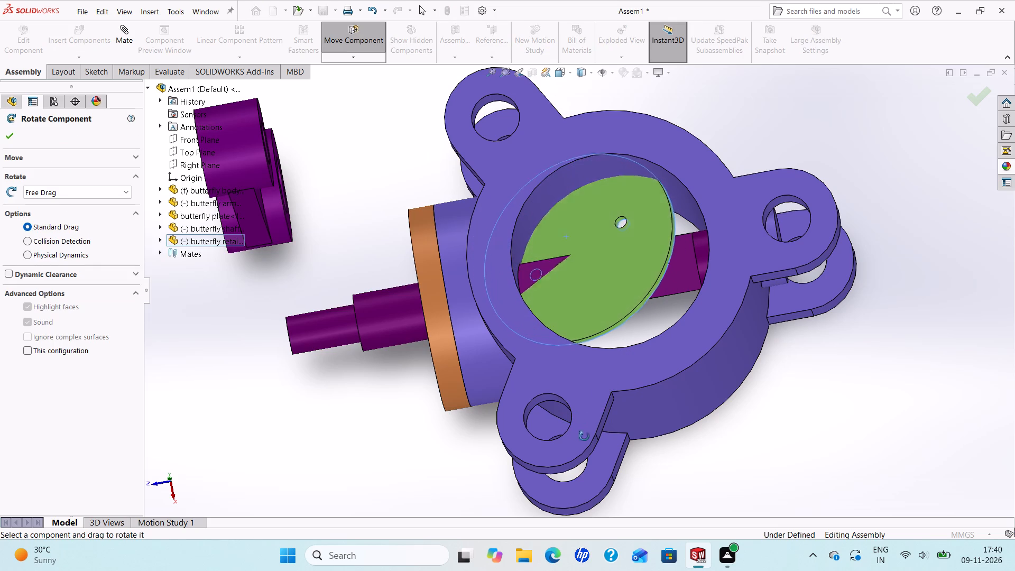
pyautogui.moveTo(584, 436); pyautogui.dragTo(602, 449)
pyautogui.click(10, 139)
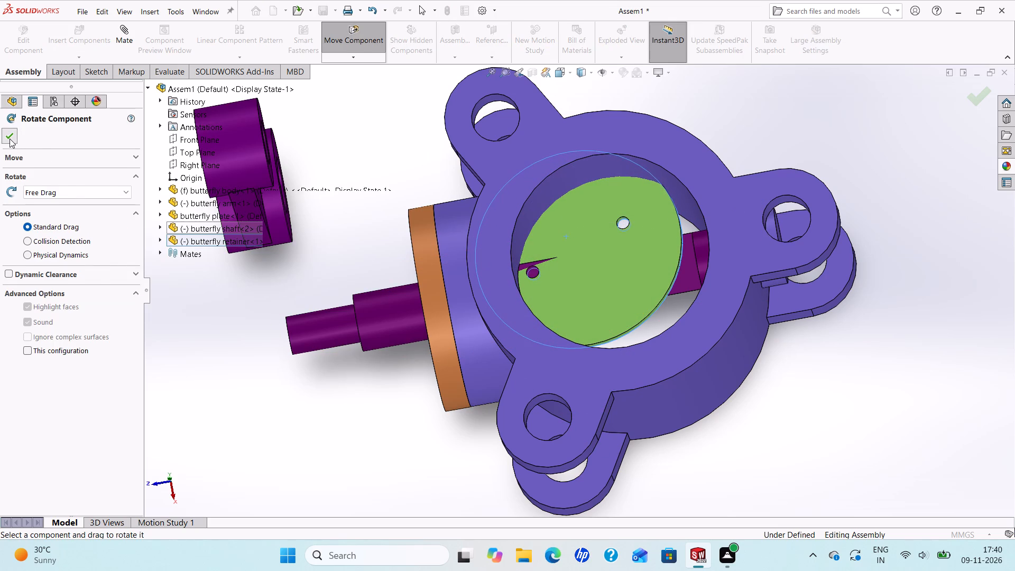
# Mate one butterfly retainer hole edge concentric with the edge of the shaft's flat-section hole farther from the butterfly plate.
pyautogui.click(121, 35)
pyautogui.scroll(-2, 640, 257)
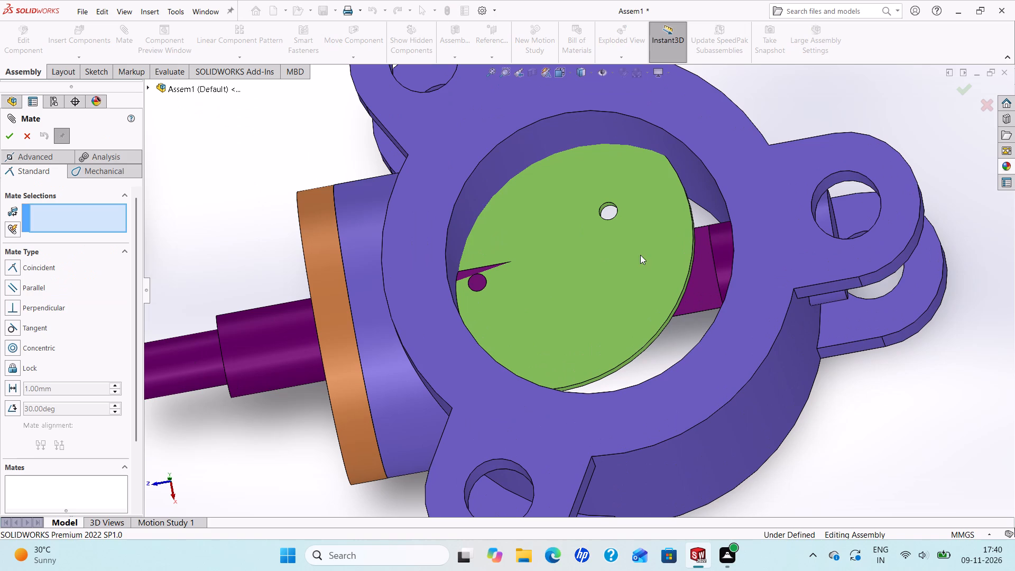
pyautogui.click(603, 203)
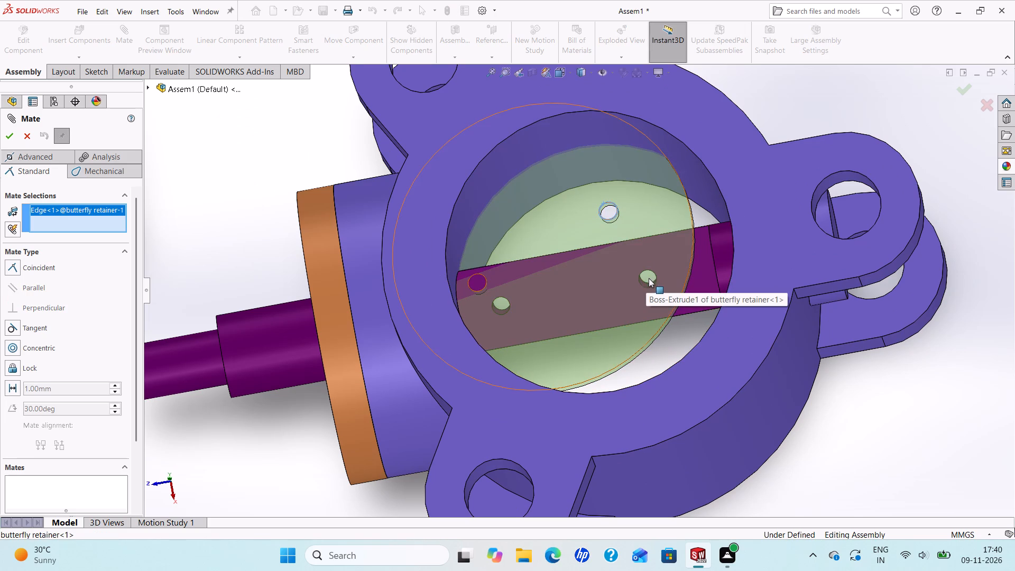
pyautogui.click(653, 285)
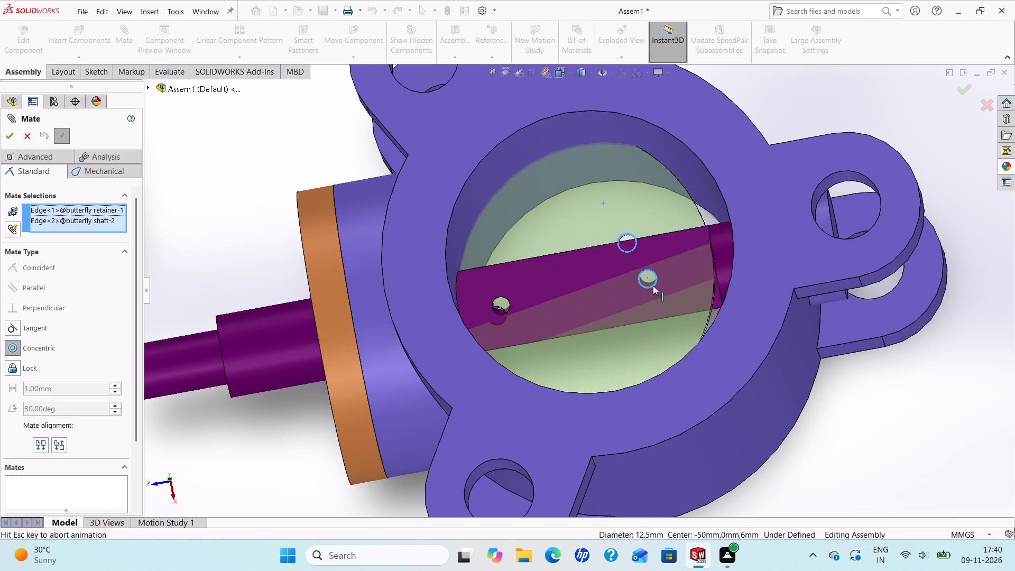
pyautogui.click(754, 259)
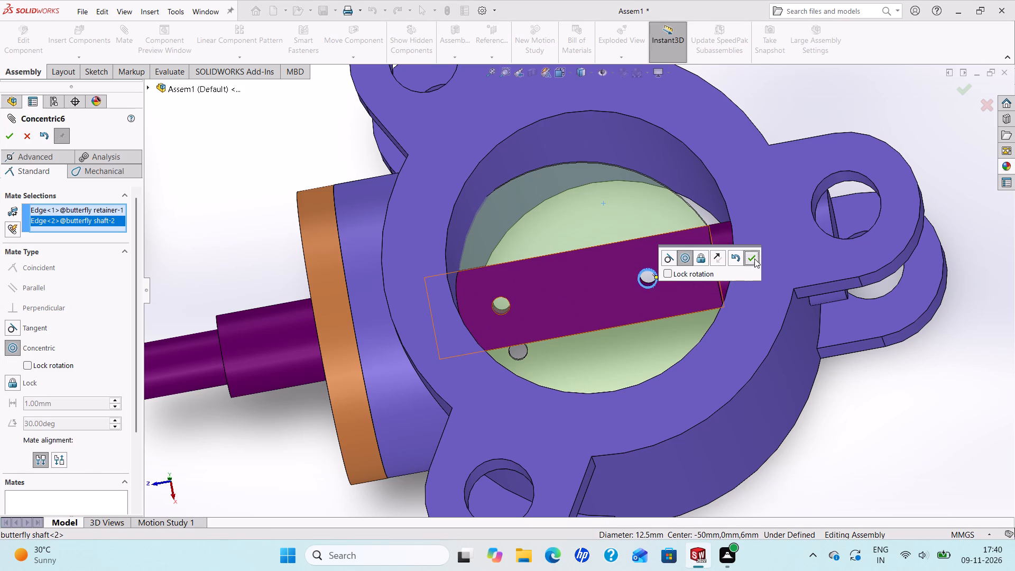
# Mate the retainer's other hole edge concentric with the edge of the shaft's flat-section hole nearer the butterfly plate.
pyautogui.scroll(1, 588, 298)
pyautogui.moveTo(571, 303); pyautogui.dragTo(583, 256, button='middle')
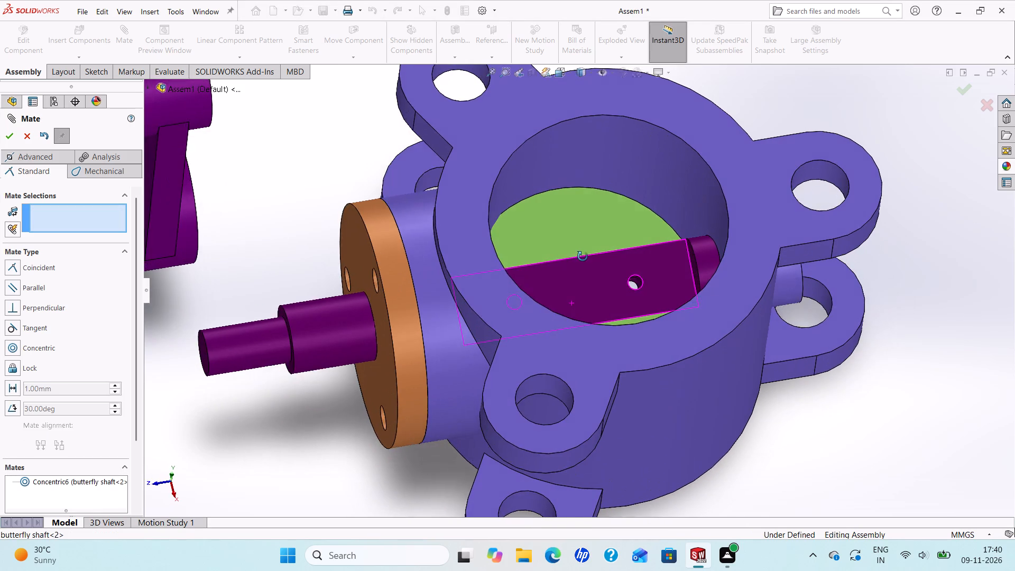
pyautogui.moveTo(583, 256); pyautogui.dragTo(580, 307, button='middle')
pyautogui.scroll(-1, 566, 348)
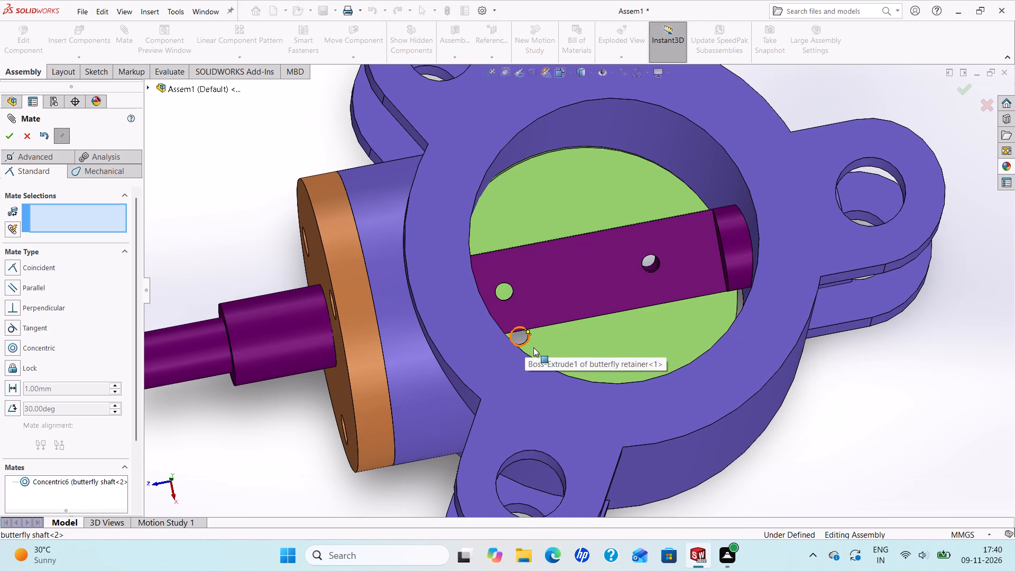
pyautogui.scroll(-2, 533, 347)
pyautogui.moveTo(532, 342); pyautogui.dragTo(518, 324, button='middle')
pyautogui.scroll(-3, 520, 328)
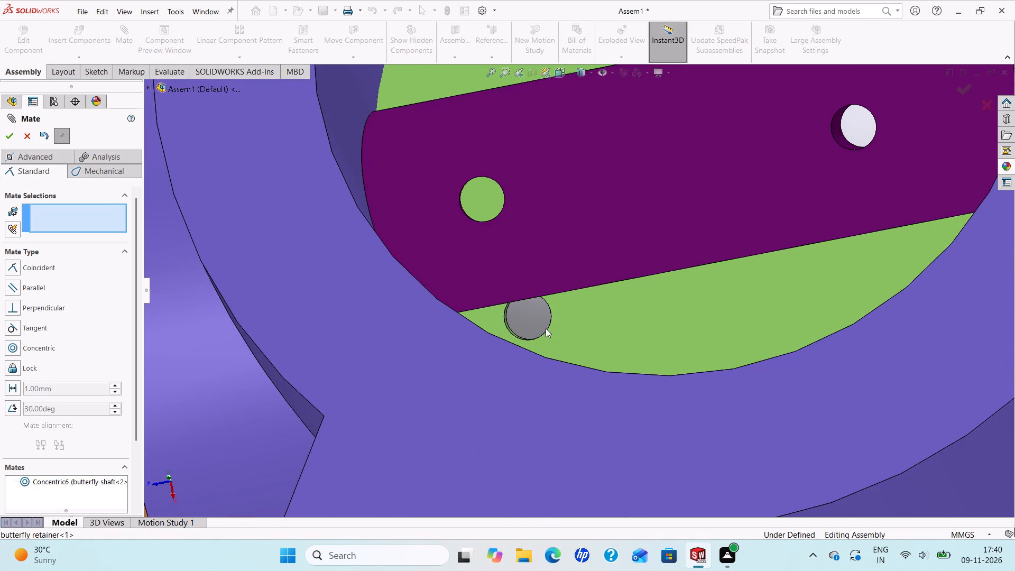
pyautogui.click(543, 334)
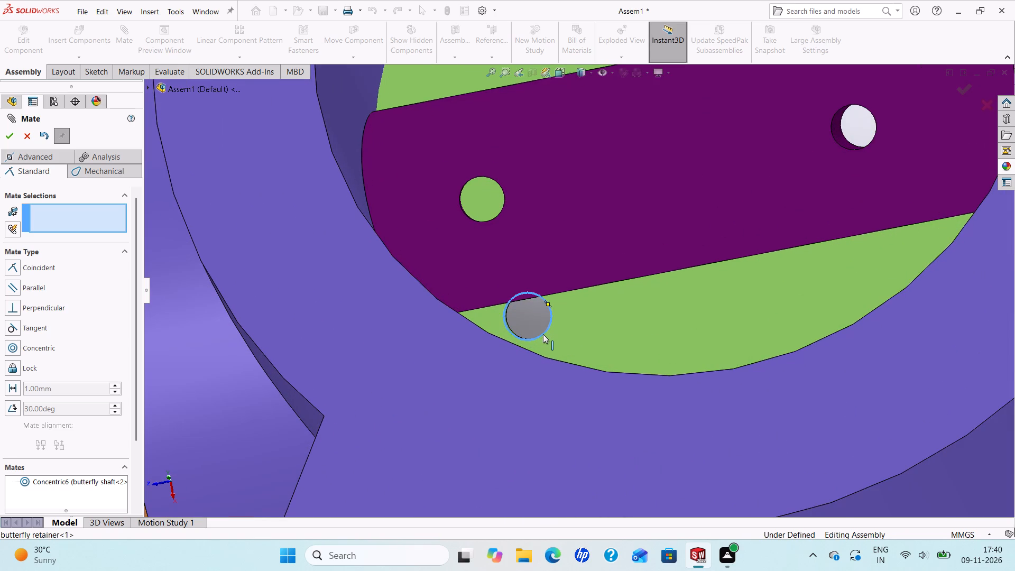
pyautogui.click(491, 218)
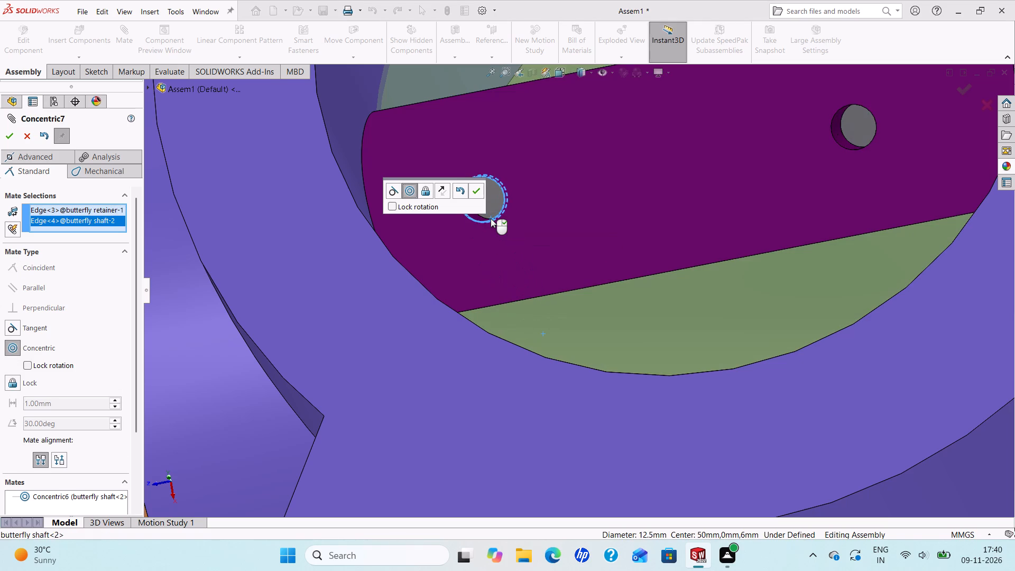
pyautogui.click(475, 196)
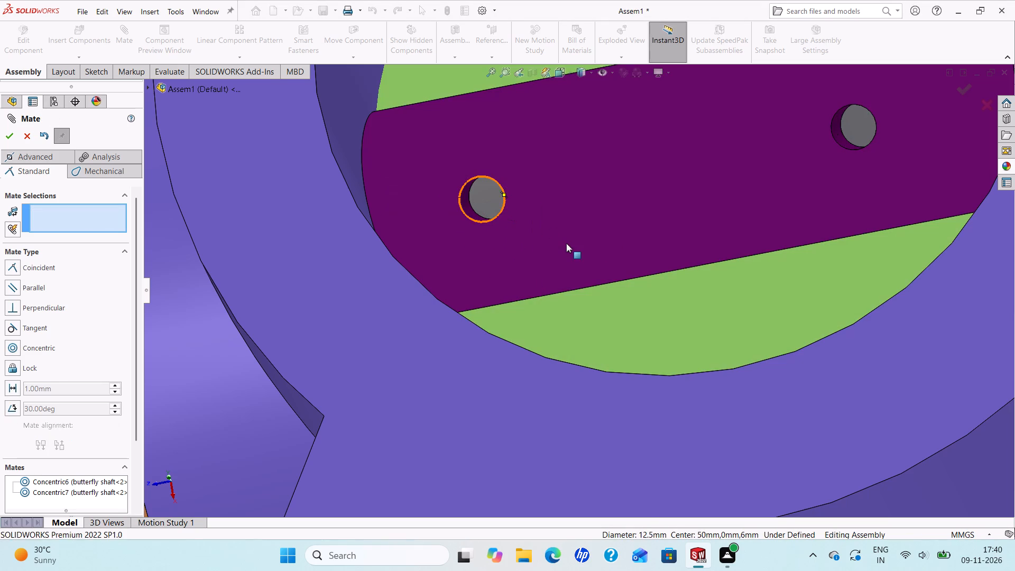
# Mate the butterfly retainer's flat disc face coincident with the shaft's flat cut face inside the body's bore.
pyautogui.moveTo(566, 243); pyautogui.dragTo(558, 0, button='middle')
pyautogui.scroll(1, 579, 172)
pyautogui.scroll(3, 639, 202)
pyautogui.moveTo(670, 371); pyautogui.dragTo(663, 214, button='middle')
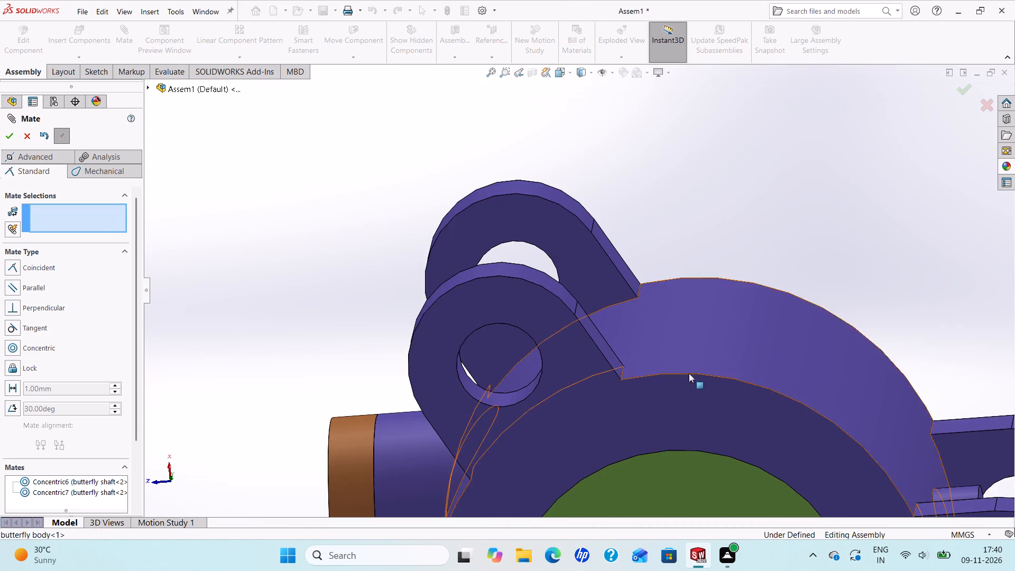
pyautogui.scroll(3, 678, 427)
pyautogui.scroll(-2, 677, 428)
pyautogui.click(639, 384)
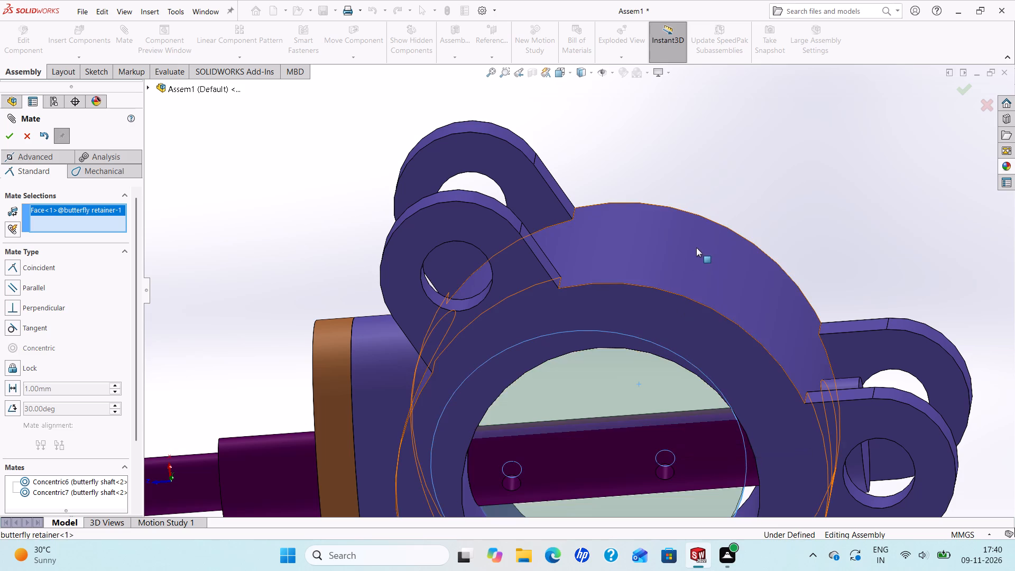
pyautogui.moveTo(691, 232); pyautogui.dragTo(625, 487, button='middle')
pyautogui.scroll(2, 762, 244)
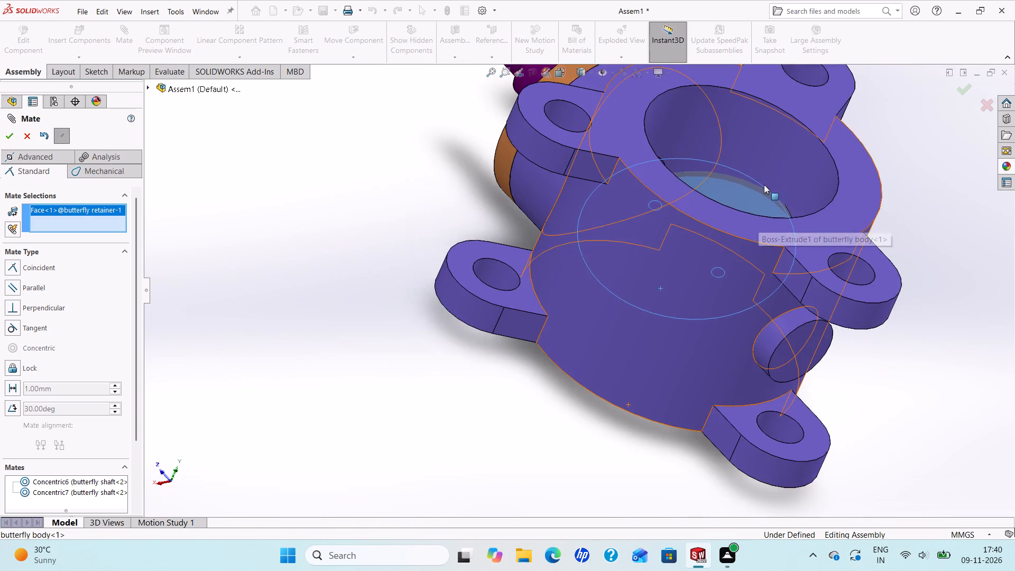
pyautogui.scroll(-3, 764, 185)
pyautogui.moveTo(751, 190); pyautogui.dragTo(748, 300, button='middle')
pyautogui.scroll(-1, 640, 322)
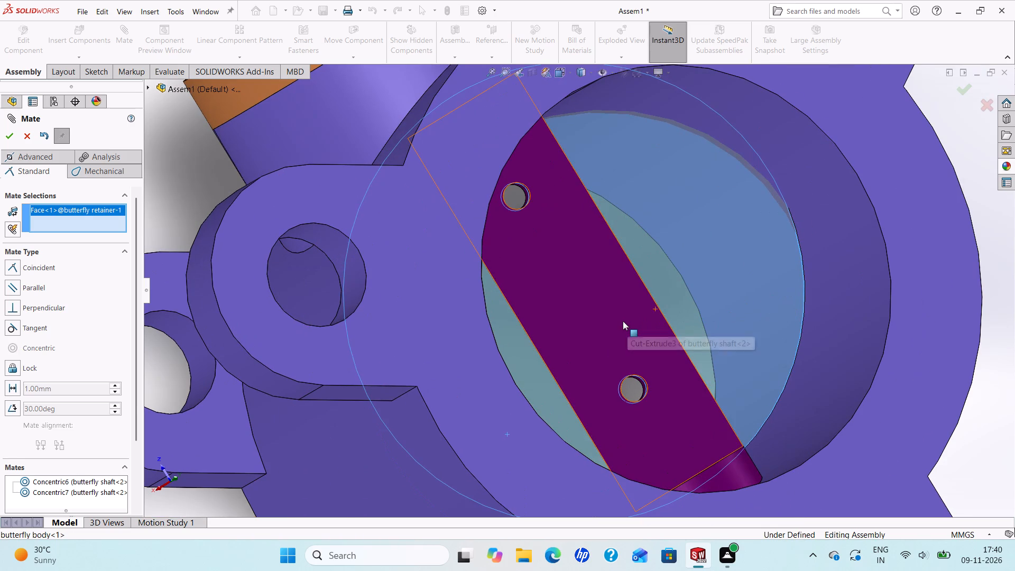
pyautogui.click(623, 321)
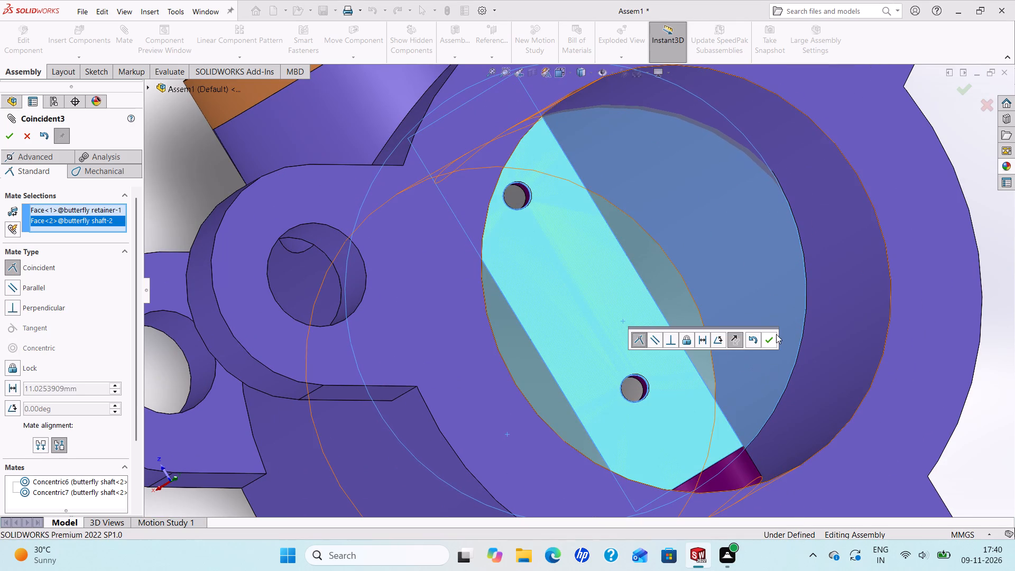
pyautogui.click(771, 337)
# Examine from several angles how the retainer disc sits on the shaft's flat and fits inside the body's bore.
pyautogui.scroll(3, 749, 358)
pyautogui.moveTo(714, 362); pyautogui.dragTo(712, 351, button='middle')
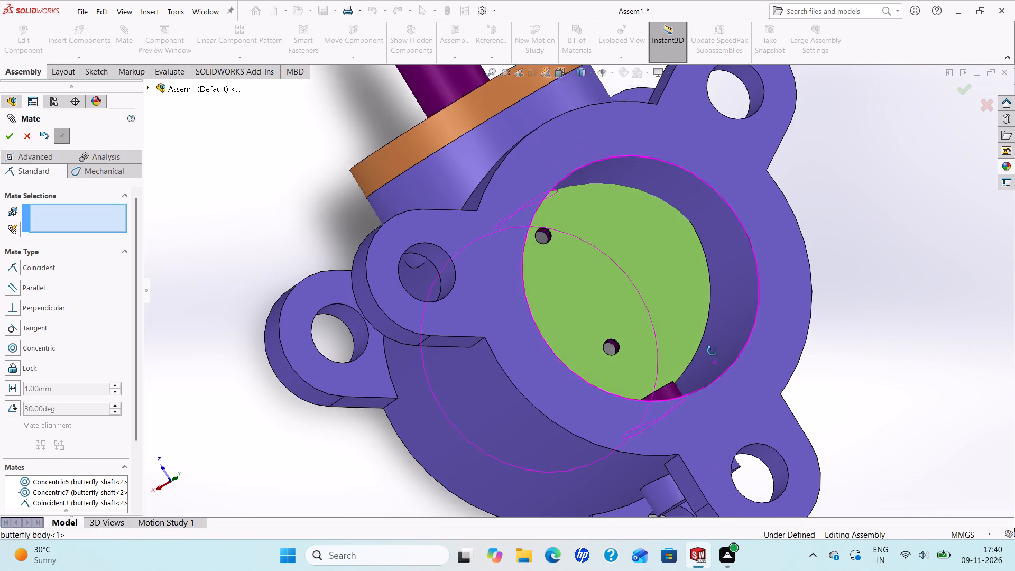
pyautogui.moveTo(712, 351); pyautogui.dragTo(763, 164, button='middle')
pyautogui.moveTo(536, 415); pyautogui.dragTo(575, 294, button='middle')
pyautogui.scroll(2, 512, 416)
pyautogui.moveTo(507, 430); pyautogui.dragTo(514, 498, button='middle')
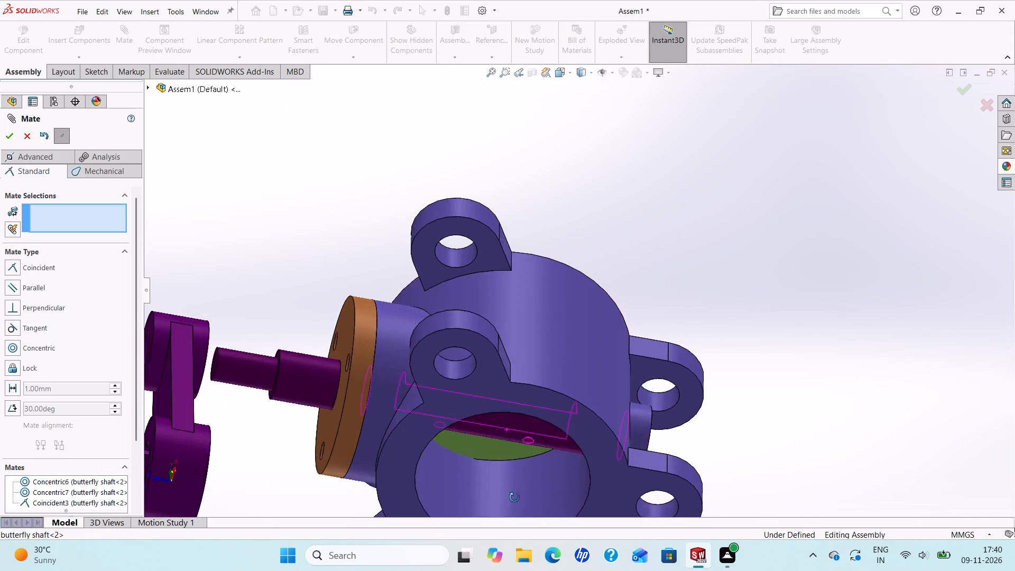
pyautogui.moveTo(514, 498); pyautogui.dragTo(489, 570, button='middle')
pyautogui.scroll(1, 521, 287)
pyautogui.moveTo(519, 293); pyautogui.dragTo(519, 462, button='middle')
pyautogui.scroll(2, 551, 182)
pyautogui.scroll(-1, 549, 204)
pyautogui.moveTo(548, 210); pyautogui.dragTo(542, 278, button='middle')
pyautogui.scroll(-2, 559, 252)
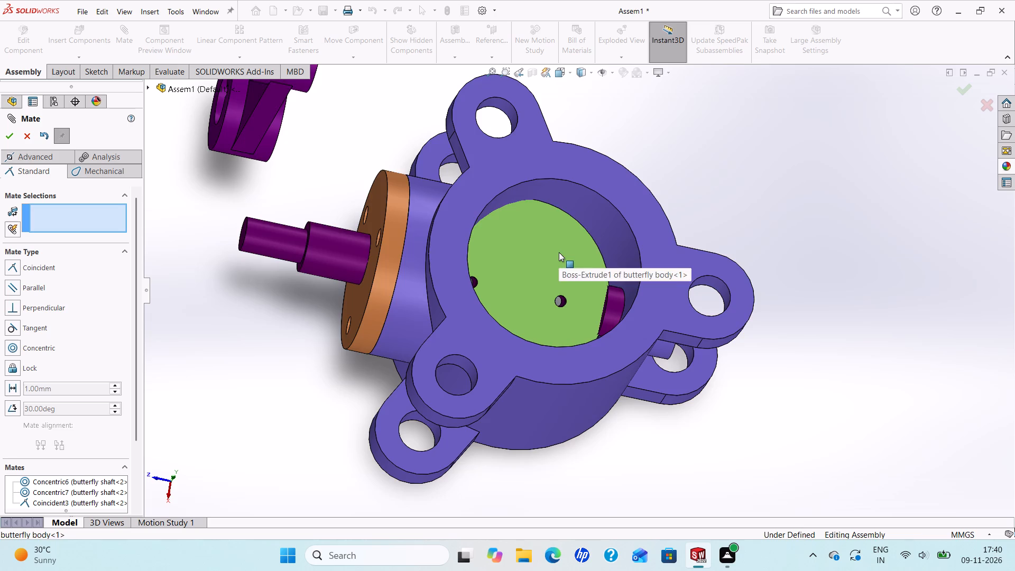
pyautogui.moveTo(559, 252); pyautogui.dragTo(537, 292, button='middle')
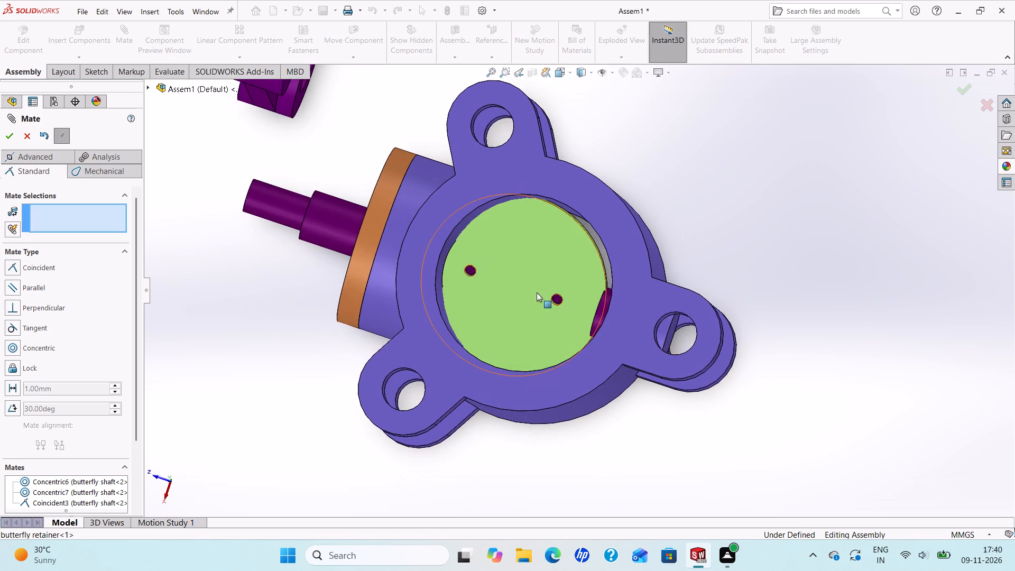
pyautogui.scroll(1, 540, 288)
pyautogui.scroll(-2, 547, 280)
pyautogui.moveTo(576, 297); pyautogui.dragTo(586, 273, button='middle')
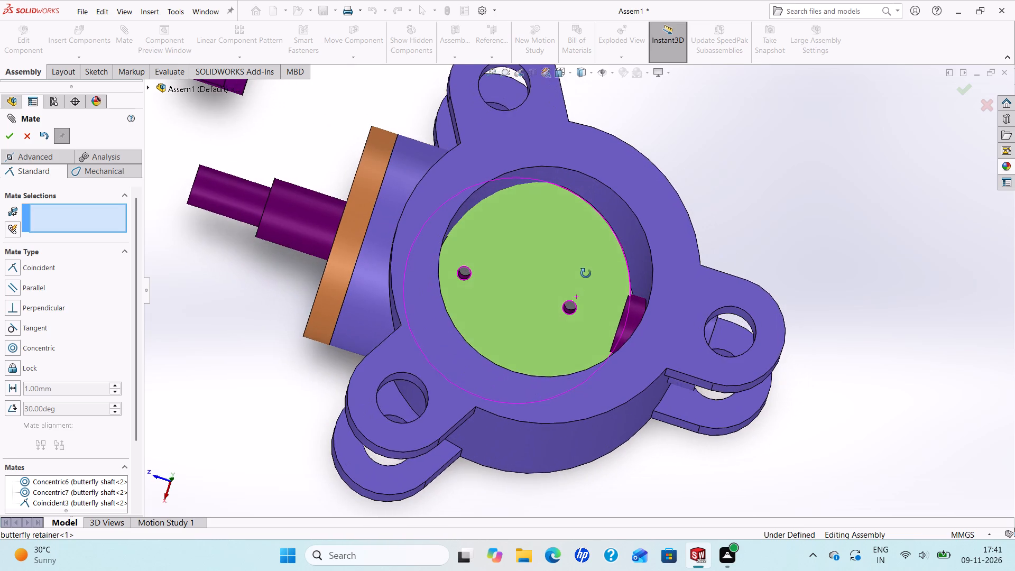
pyautogui.moveTo(586, 273); pyautogui.dragTo(585, 281, button='middle')
pyautogui.scroll(1, 567, 309)
pyautogui.scroll(-2, 590, 277)
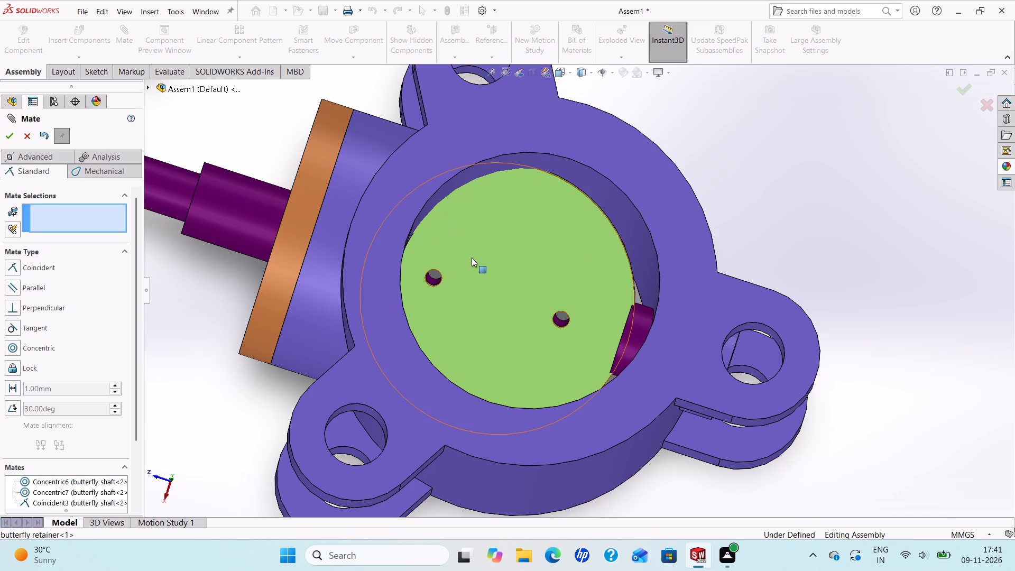
pyautogui.moveTo(468, 272); pyautogui.dragTo(510, 286, button='middle')
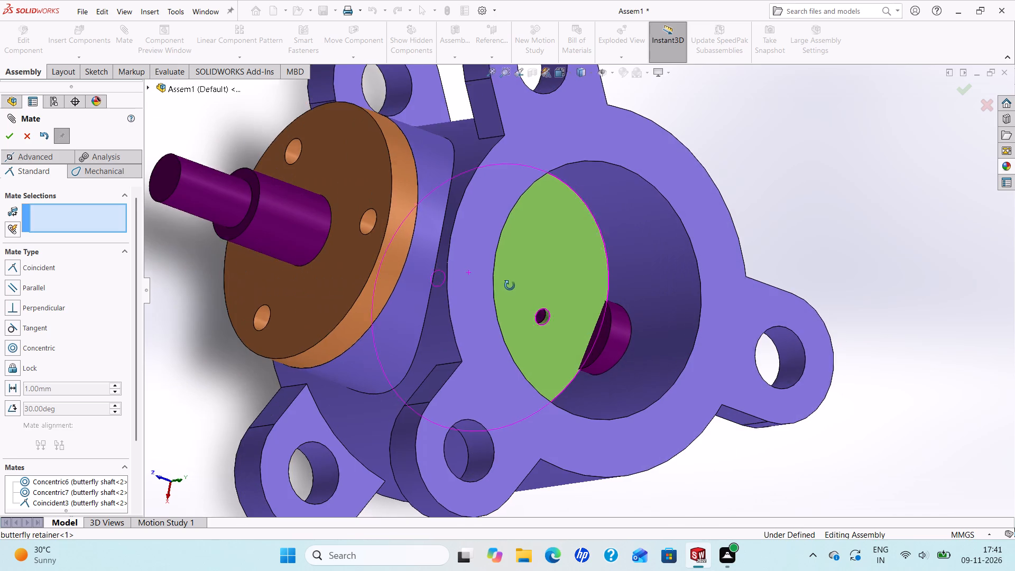
pyautogui.moveTo(510, 286); pyautogui.dragTo(481, 265, button='middle')
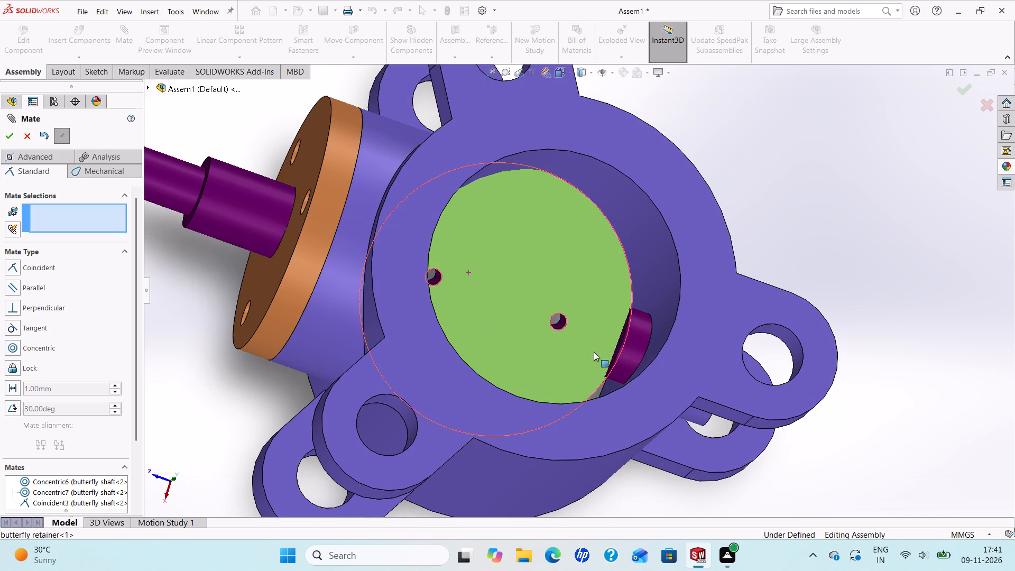
# Slide the shaft with the retainer disc along its axis until the disc is roughly centred in the body's bore.
pyautogui.moveTo(632, 347); pyautogui.dragTo(653, 349)
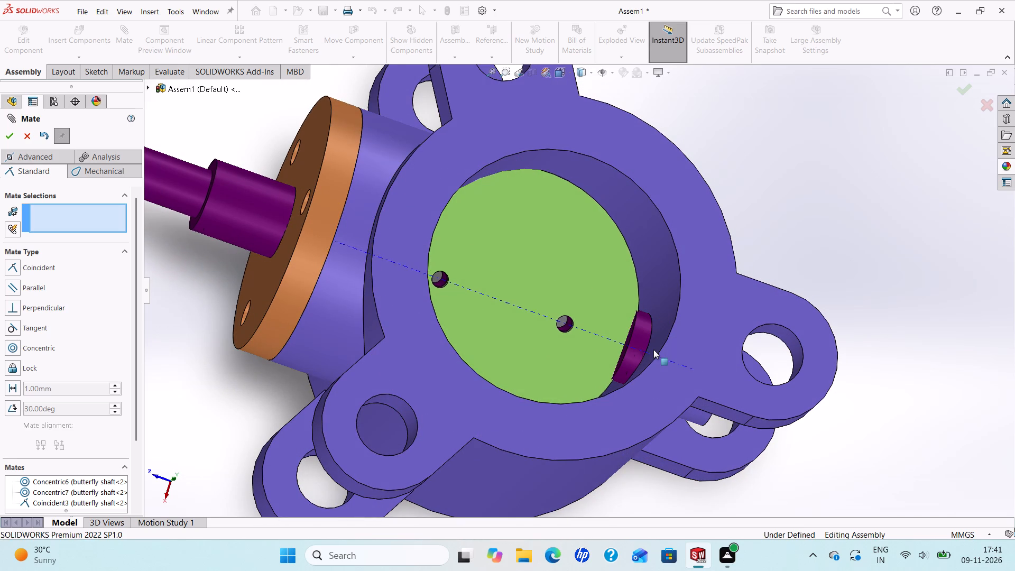
pyautogui.moveTo(653, 349); pyautogui.dragTo(660, 346)
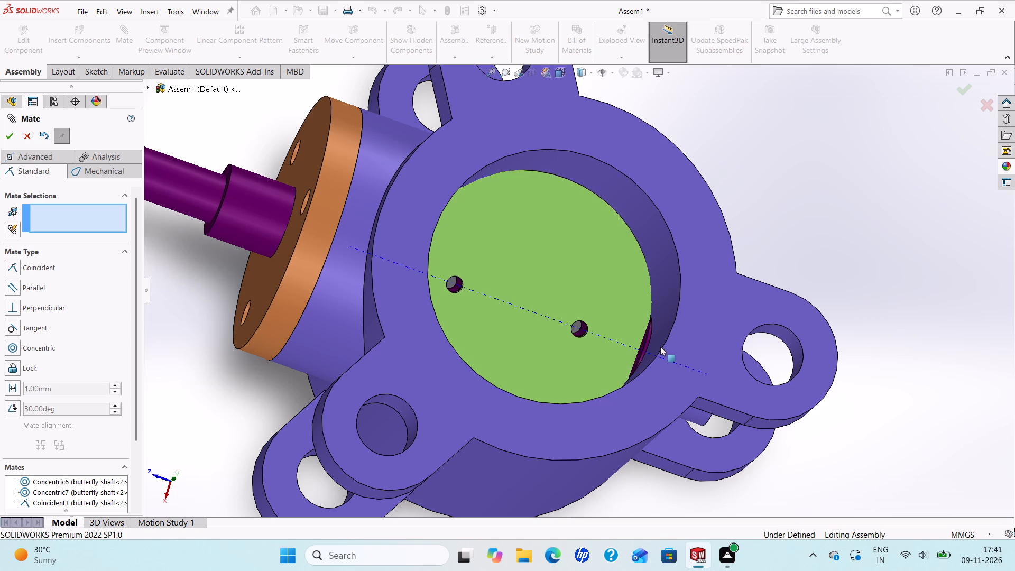
pyautogui.moveTo(660, 346); pyautogui.dragTo(669, 345)
# Swing the shaft and retainer disc between open and closed positions, leaving the disc roughly closed across the body's bore.
pyautogui.moveTo(548, 284); pyautogui.dragTo(542, 281, button='middle')
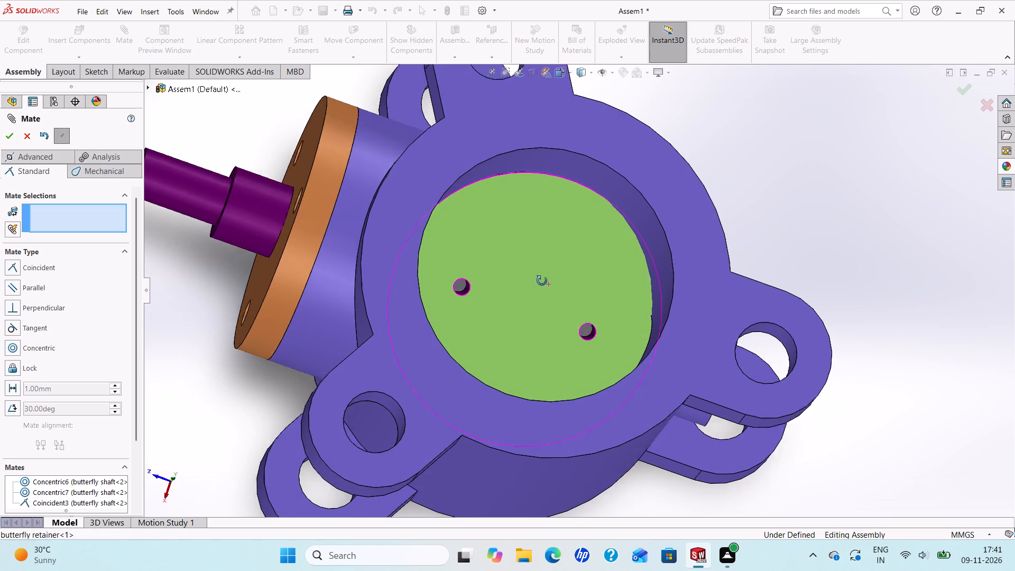
pyautogui.moveTo(542, 281); pyautogui.dragTo(524, 258, button='middle')
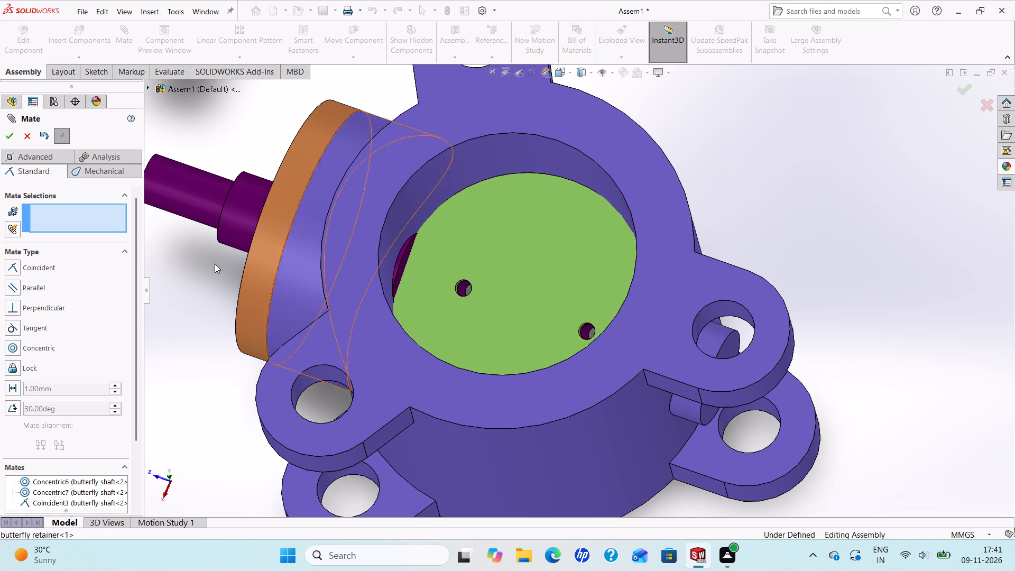
pyautogui.moveTo(172, 195); pyautogui.dragTo(225, 169)
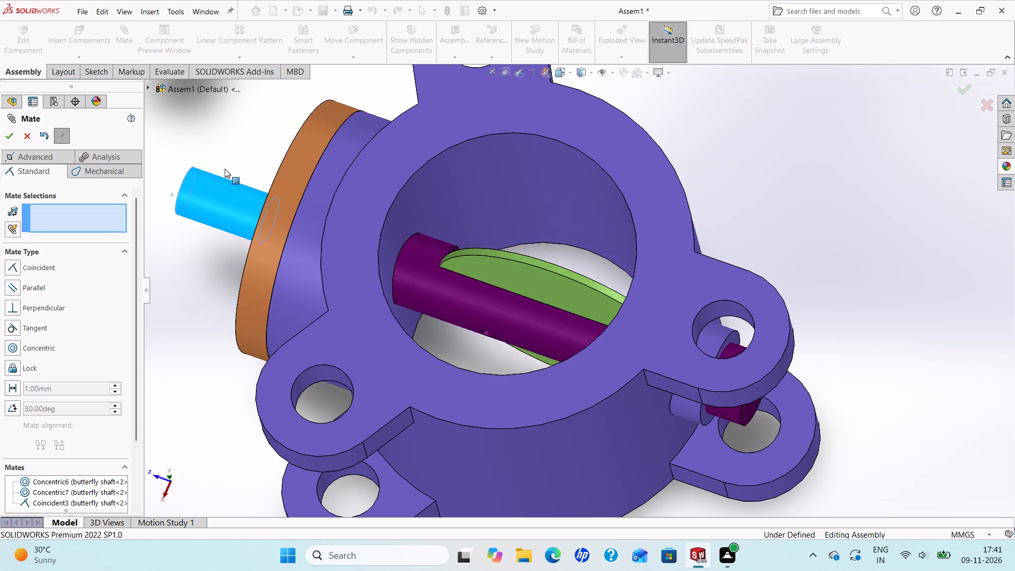
pyautogui.moveTo(225, 169); pyautogui.dragTo(154, 240)
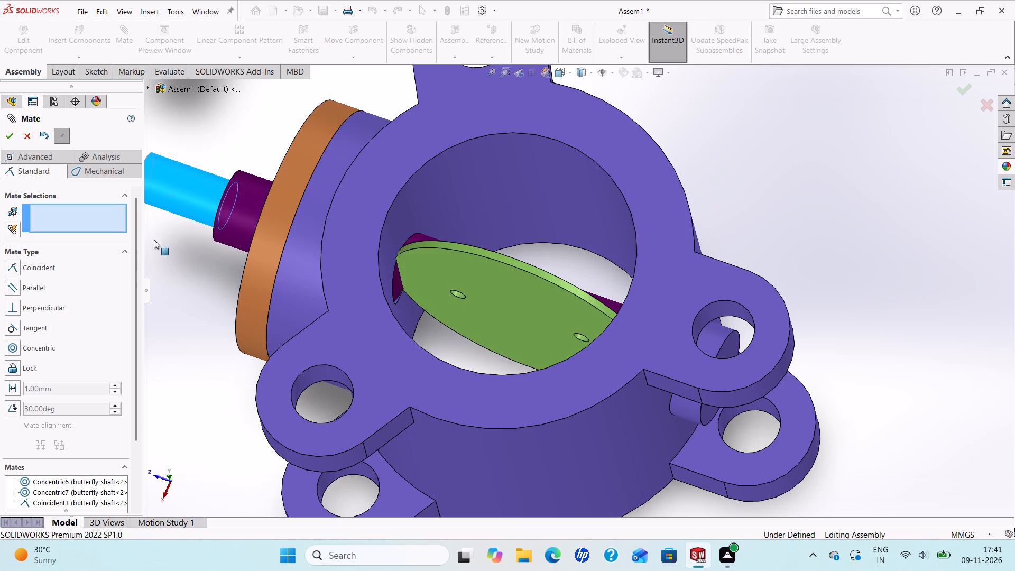
pyautogui.moveTo(154, 240); pyautogui.dragTo(197, 216)
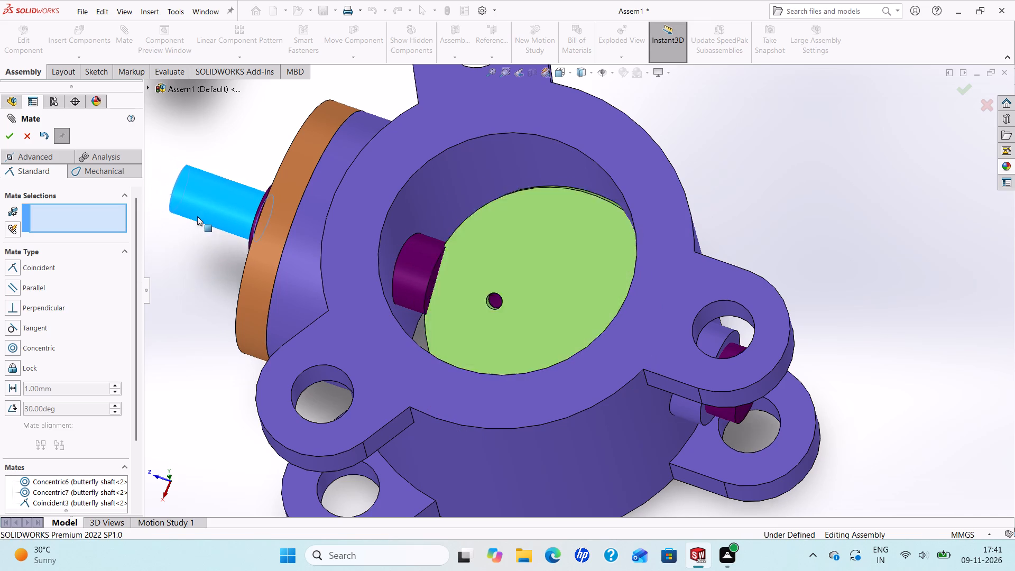
pyautogui.moveTo(197, 216); pyautogui.dragTo(211, 187)
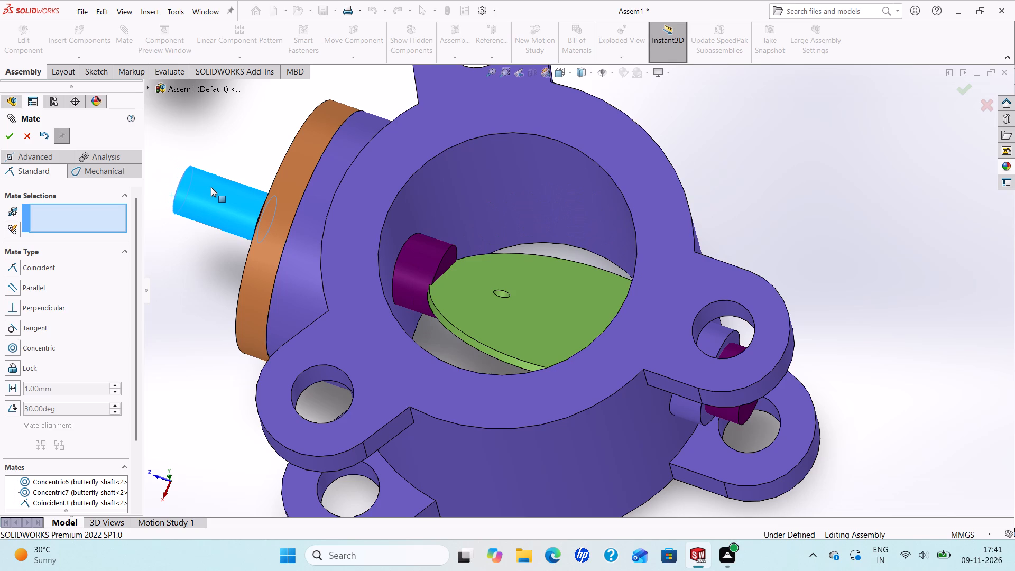
pyautogui.moveTo(211, 187); pyautogui.dragTo(184, 194)
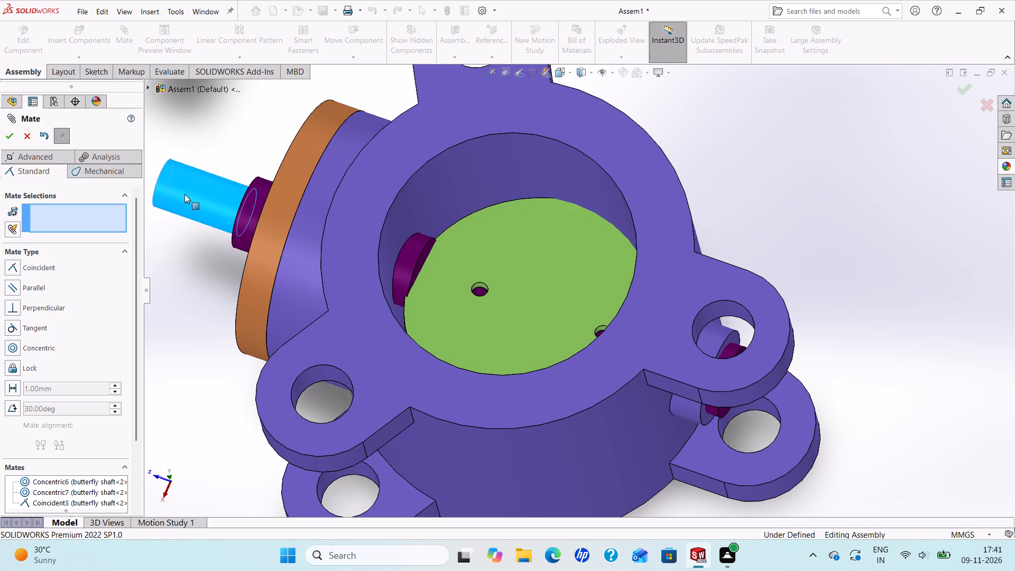
pyautogui.moveTo(184, 194); pyautogui.dragTo(170, 185)
# Examine the closed retainer disc's alignment and edge clearance in the body's bore from several angles.
pyautogui.moveTo(403, 277); pyautogui.dragTo(410, 336, button='middle')
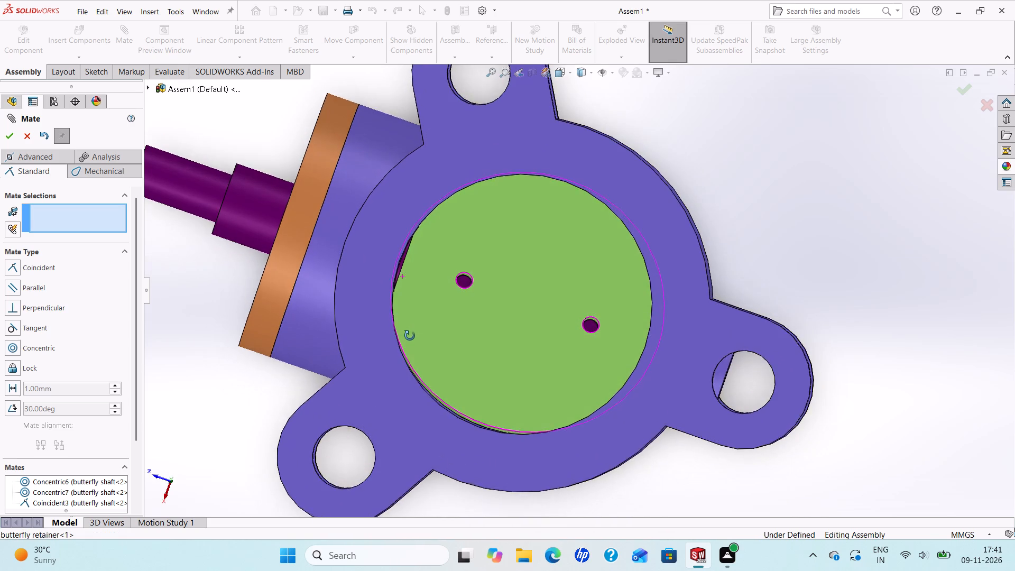
pyautogui.moveTo(410, 336); pyautogui.dragTo(411, 346, button='middle')
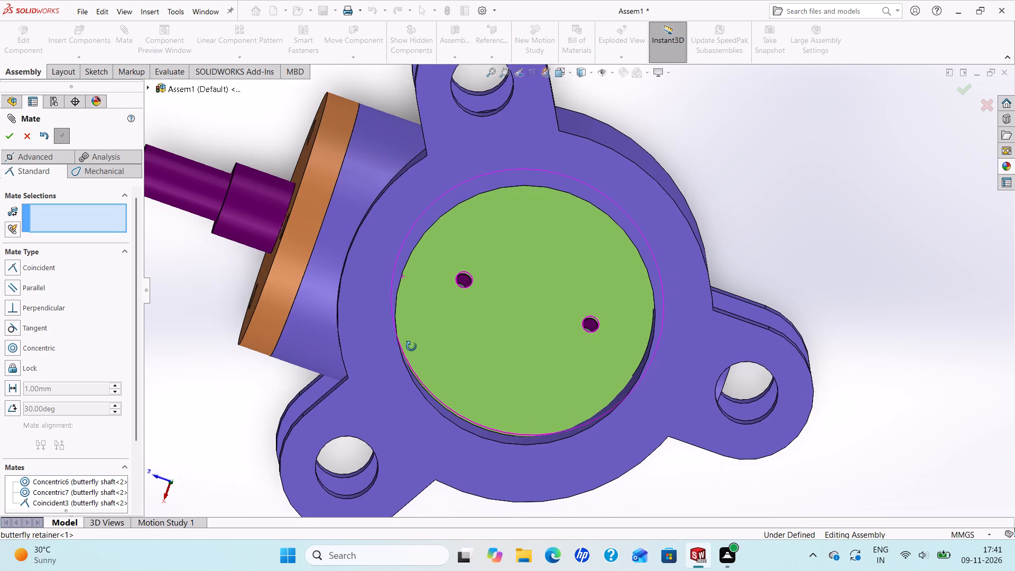
pyautogui.moveTo(411, 346); pyautogui.dragTo(408, 306, button='middle')
pyautogui.scroll(-2, 386, 246)
pyautogui.moveTo(417, 287); pyautogui.dragTo(440, 303, button='middle')
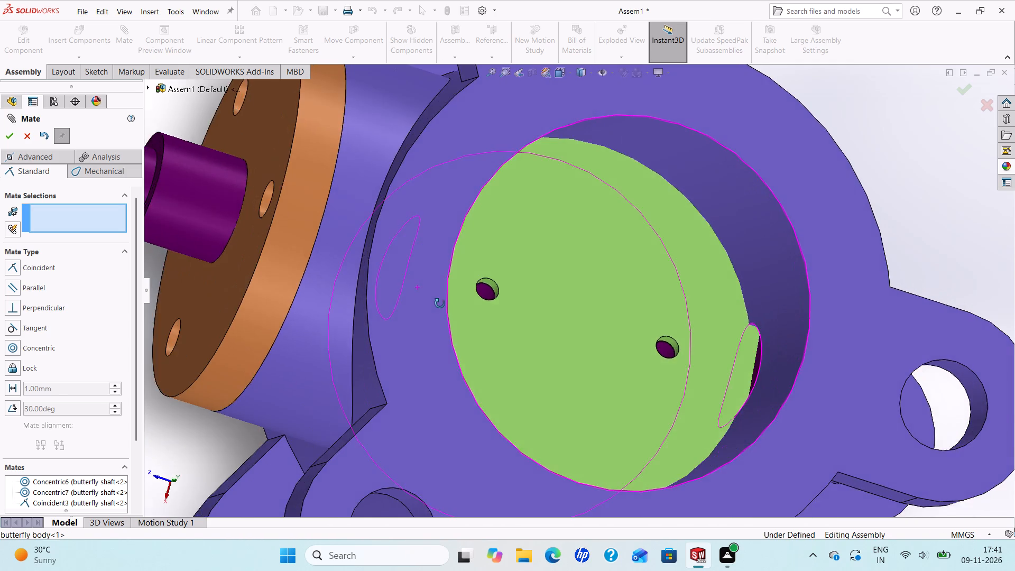
pyautogui.moveTo(440, 303); pyautogui.dragTo(491, 393, button='middle')
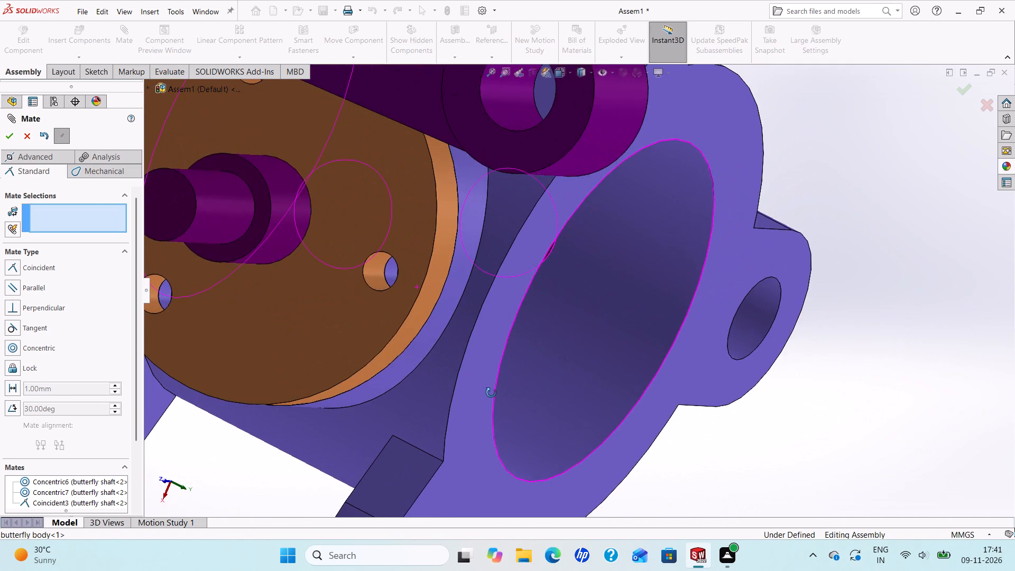
pyautogui.moveTo(491, 393); pyautogui.dragTo(433, 277, button='middle')
pyautogui.scroll(3, 433, 277)
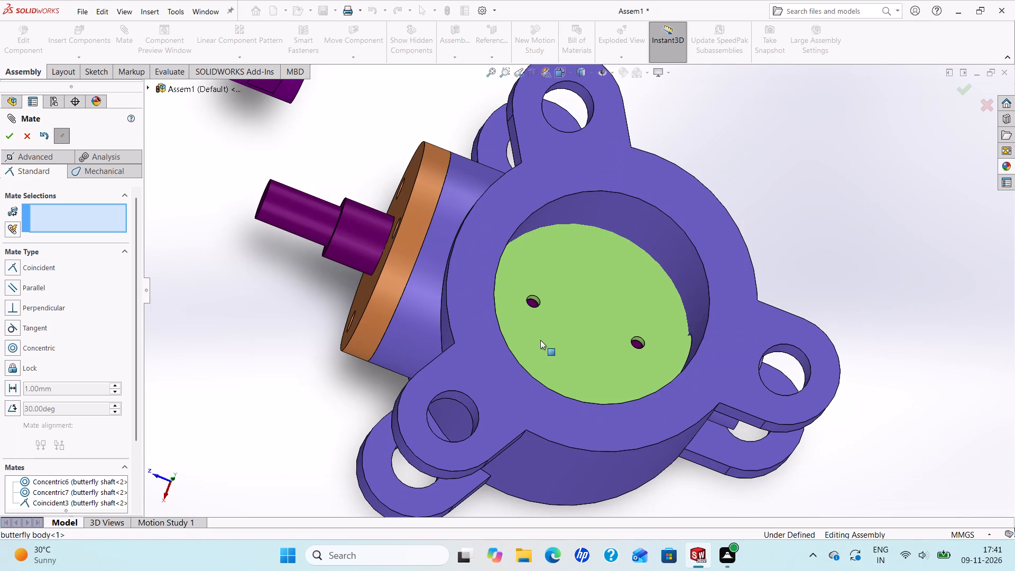
pyautogui.moveTo(545, 342); pyautogui.dragTo(550, 327, button='middle')
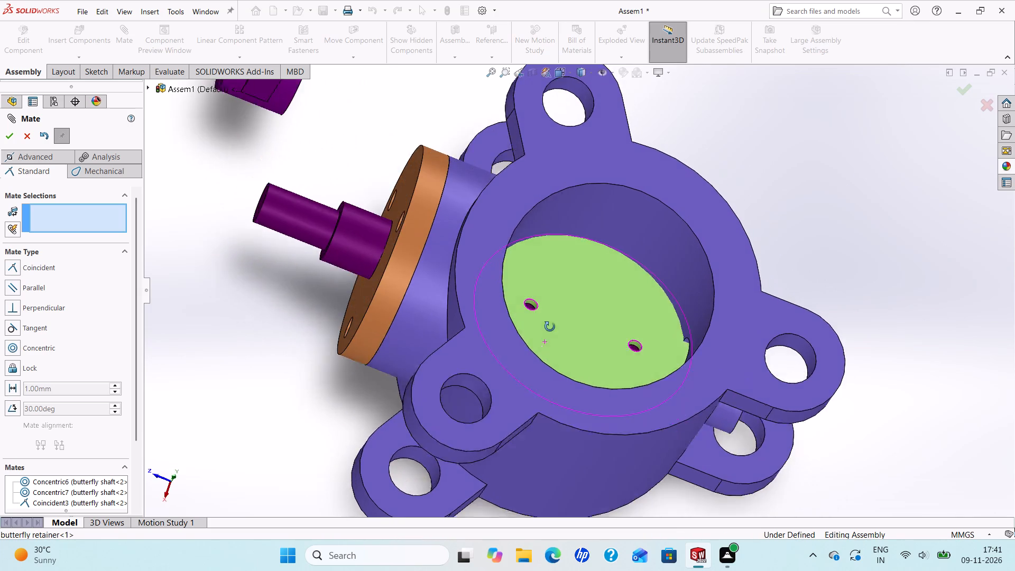
pyautogui.moveTo(550, 327); pyautogui.dragTo(546, 368, button='middle')
pyautogui.scroll(1, 546, 368)
pyautogui.scroll(-1, 541, 362)
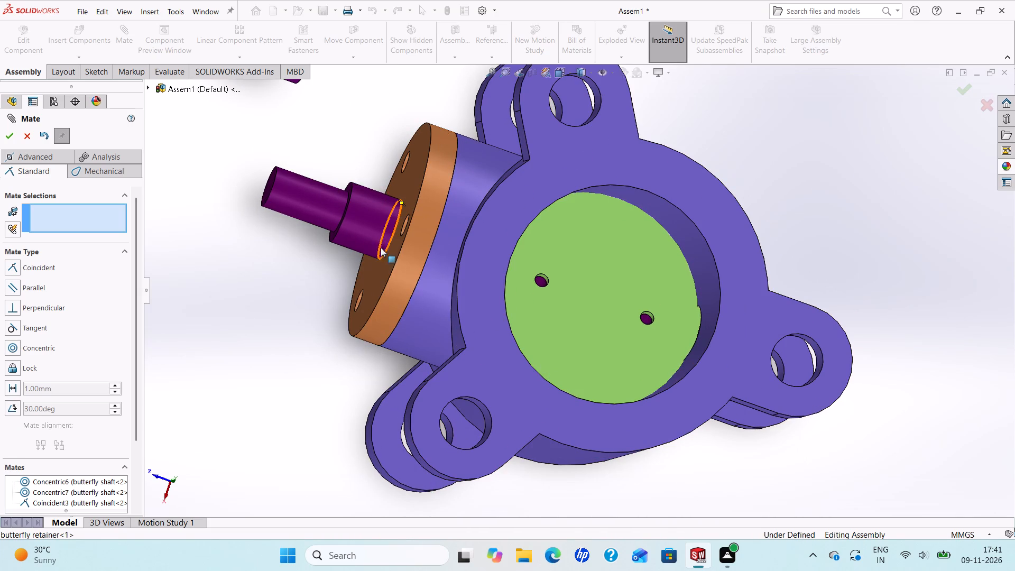
# Nudge the shaft slightly to fine-tune the retainer disc's closed position across the body's bore, and check its fit.
pyautogui.click(374, 234)
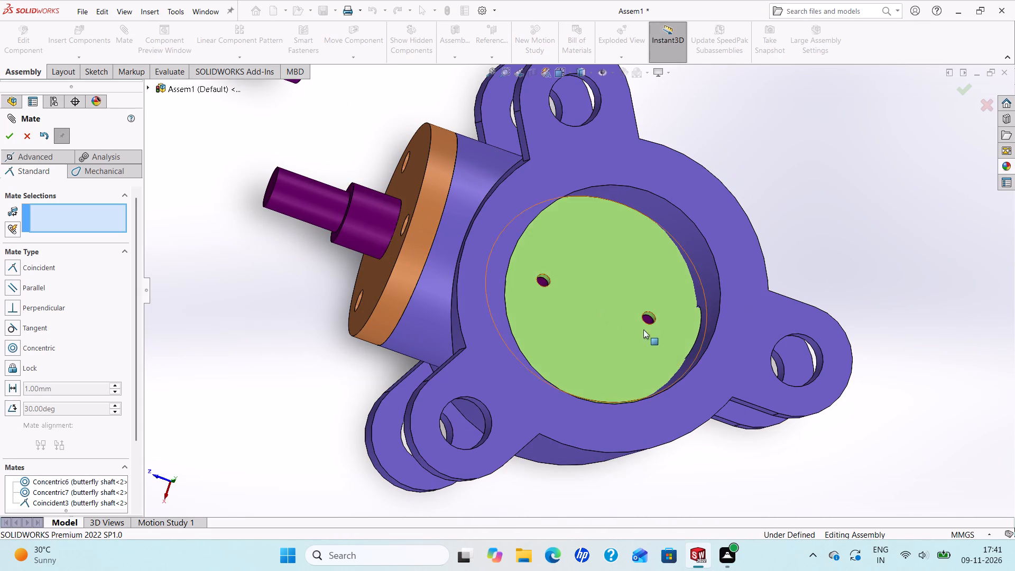
pyautogui.scroll(1, 702, 337)
pyautogui.scroll(-1, 678, 330)
pyautogui.moveTo(666, 325); pyautogui.dragTo(638, 302, button='middle')
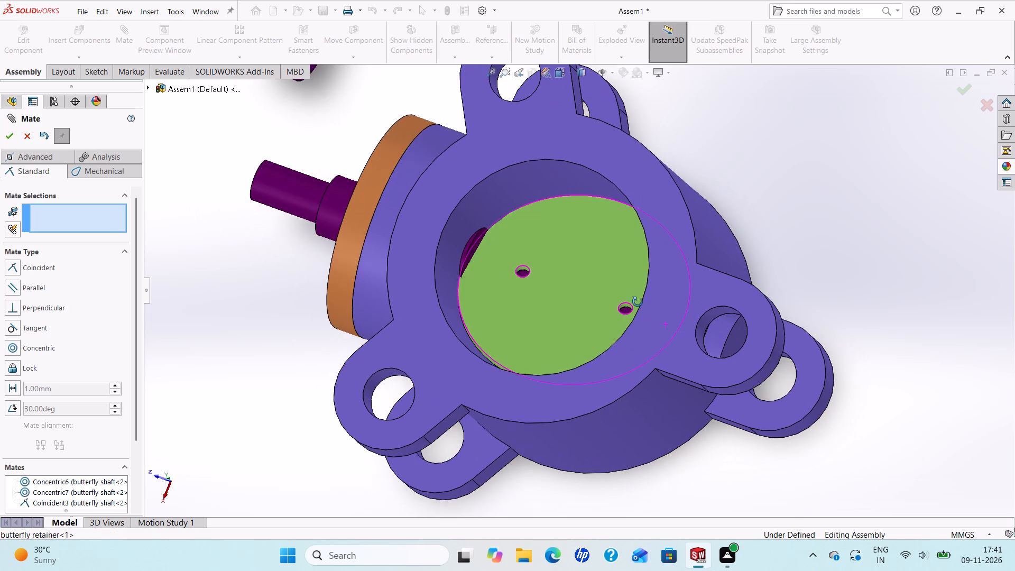
pyautogui.moveTo(638, 302); pyautogui.dragTo(639, 305, button='middle')
pyautogui.moveTo(596, 305); pyautogui.dragTo(606, 303, button='middle')
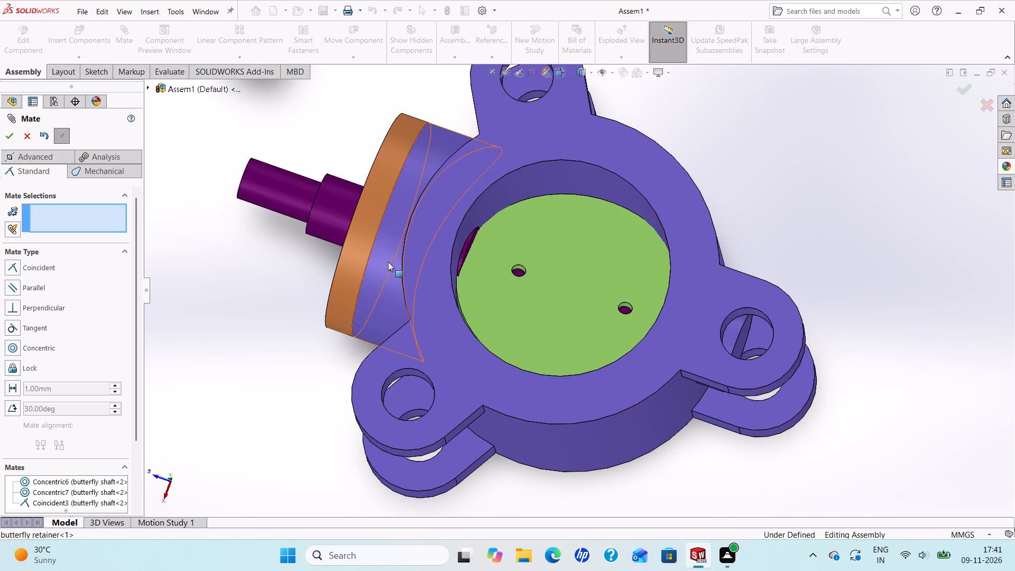
pyautogui.moveTo(335, 192); pyautogui.dragTo(333, 199)
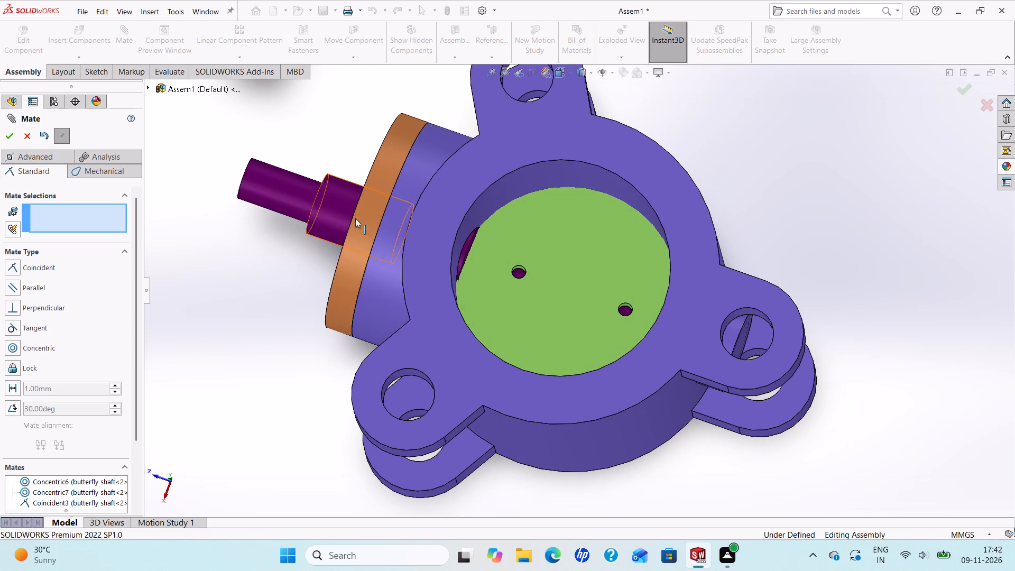
pyautogui.scroll(1, 545, 255)
pyautogui.scroll(-2, 548, 262)
pyautogui.moveTo(545, 301); pyautogui.dragTo(555, 372, button='middle')
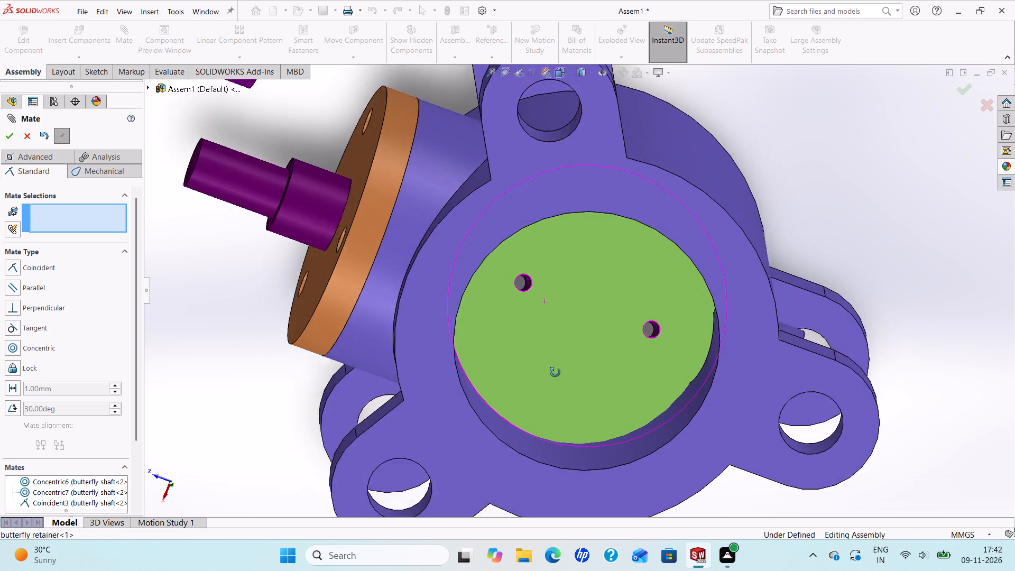
pyautogui.moveTo(555, 372); pyautogui.dragTo(550, 343, button='middle')
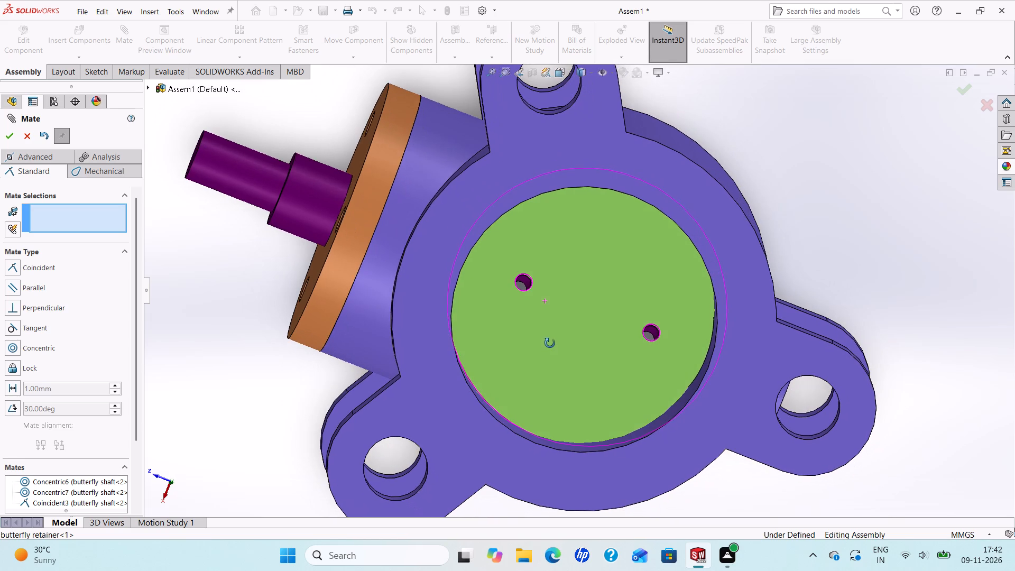
# Add a tangent mate between the shaft's exposed face beside the retainer disc and the inner wall of the body's bore.
pyautogui.moveTo(550, 343); pyautogui.dragTo(543, 344, button='middle')
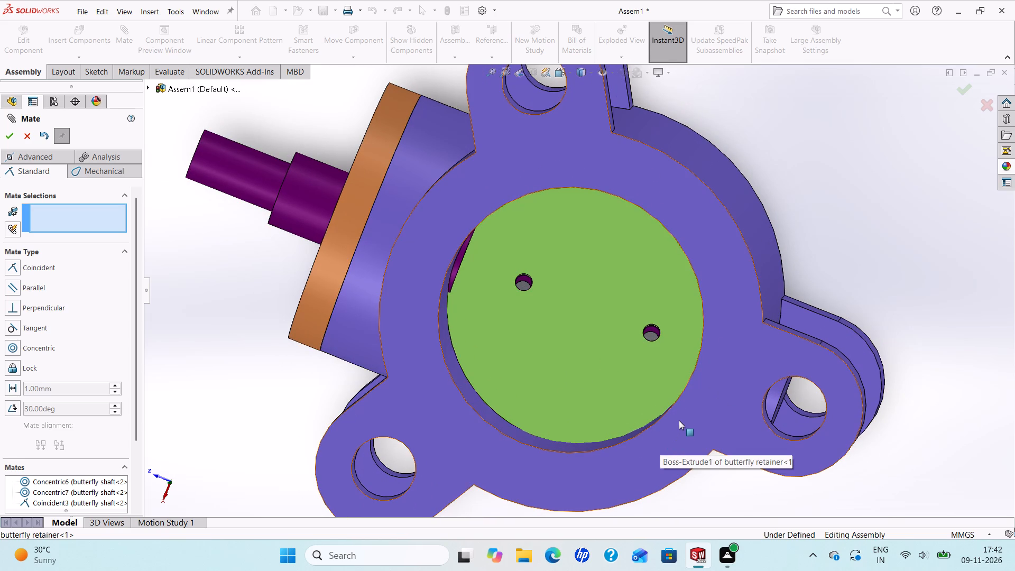
pyautogui.moveTo(610, 325); pyautogui.dragTo(585, 279, button='middle')
pyautogui.scroll(1, 585, 279)
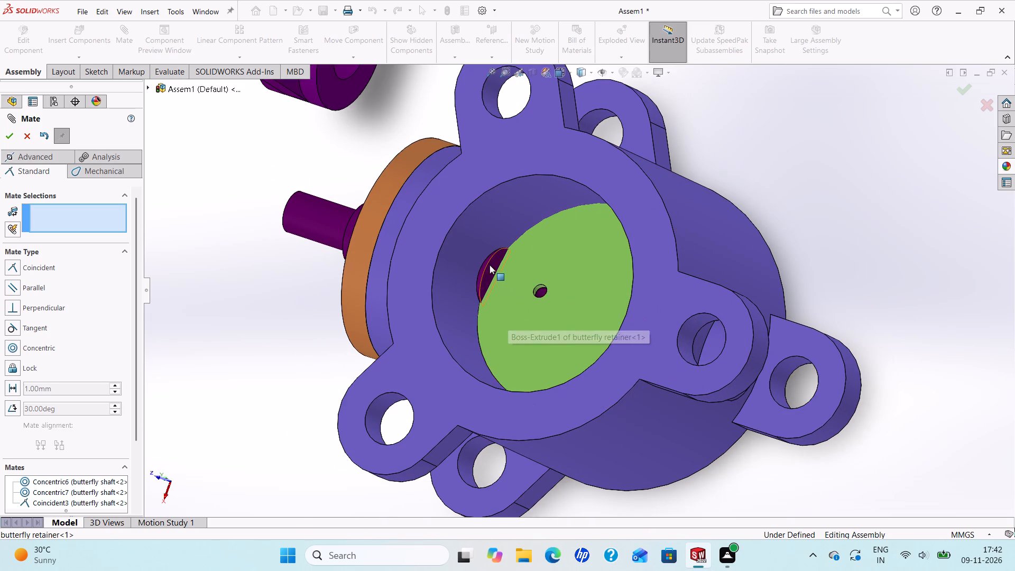
pyautogui.scroll(-4, 490, 265)
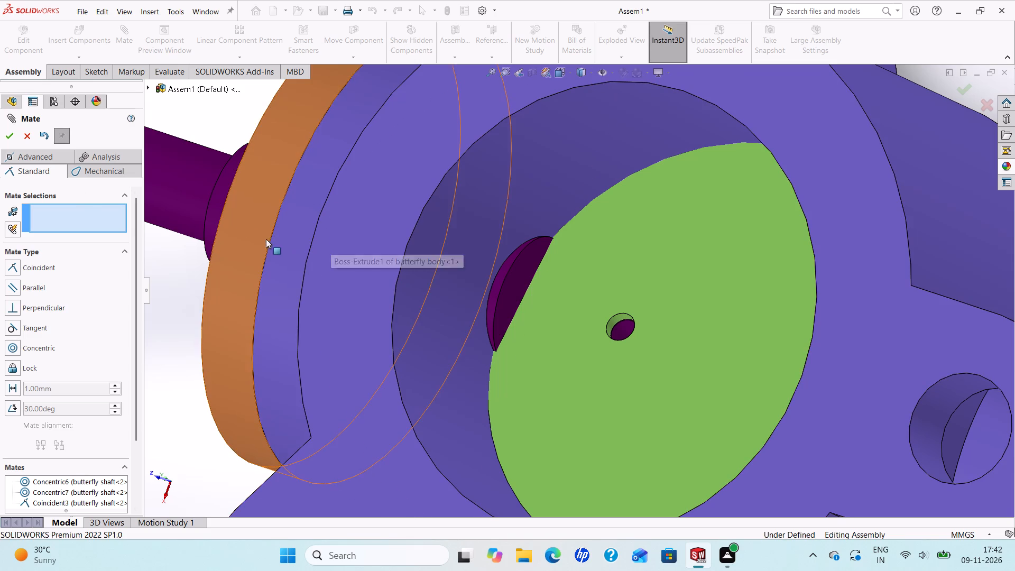
pyautogui.scroll(2, 269, 231)
pyautogui.moveTo(283, 277); pyautogui.dragTo(315, 307, button='middle')
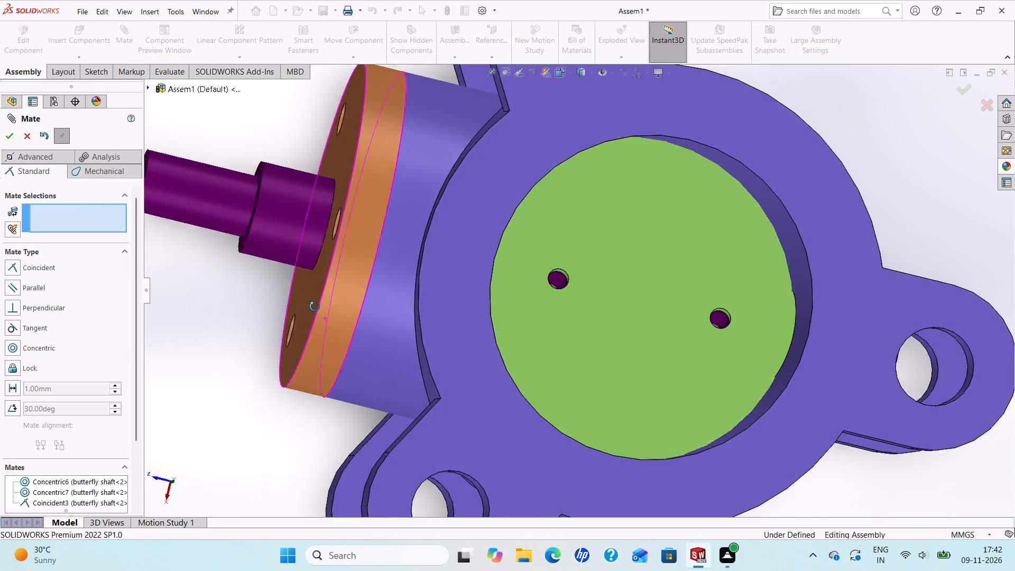
pyautogui.moveTo(315, 307); pyautogui.dragTo(300, 338, button='middle')
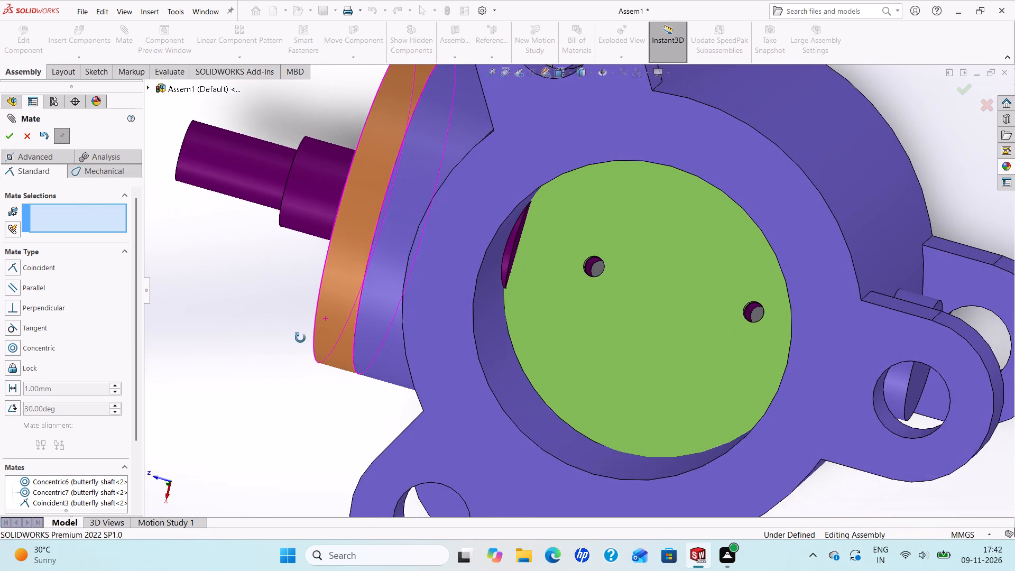
pyautogui.moveTo(300, 338); pyautogui.dragTo(301, 276, button='middle')
pyautogui.scroll(-1, 325, 304)
pyautogui.scroll(-4, 581, 326)
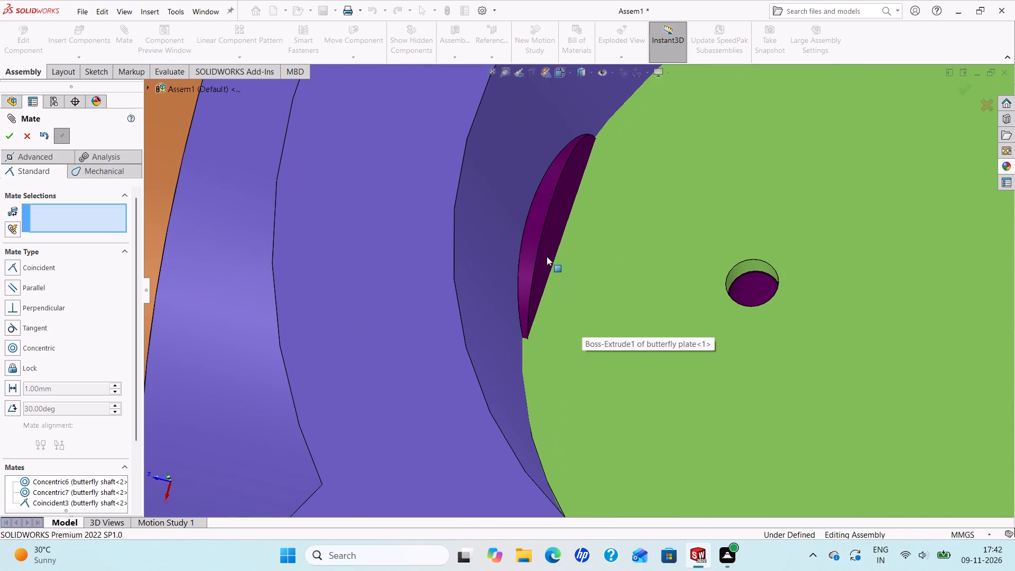
pyautogui.click(546, 247)
pyautogui.click(503, 228)
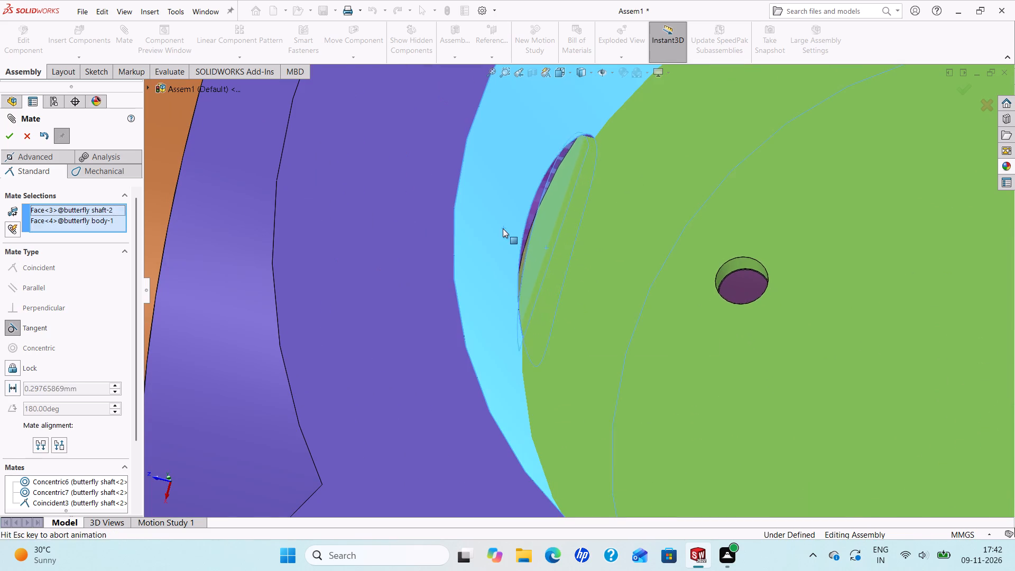
pyautogui.click(485, 213)
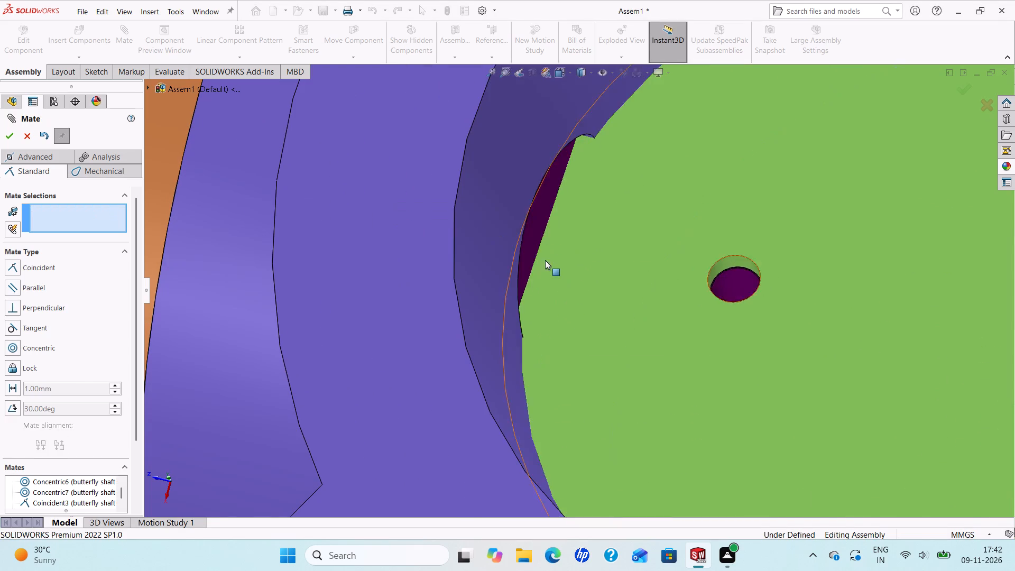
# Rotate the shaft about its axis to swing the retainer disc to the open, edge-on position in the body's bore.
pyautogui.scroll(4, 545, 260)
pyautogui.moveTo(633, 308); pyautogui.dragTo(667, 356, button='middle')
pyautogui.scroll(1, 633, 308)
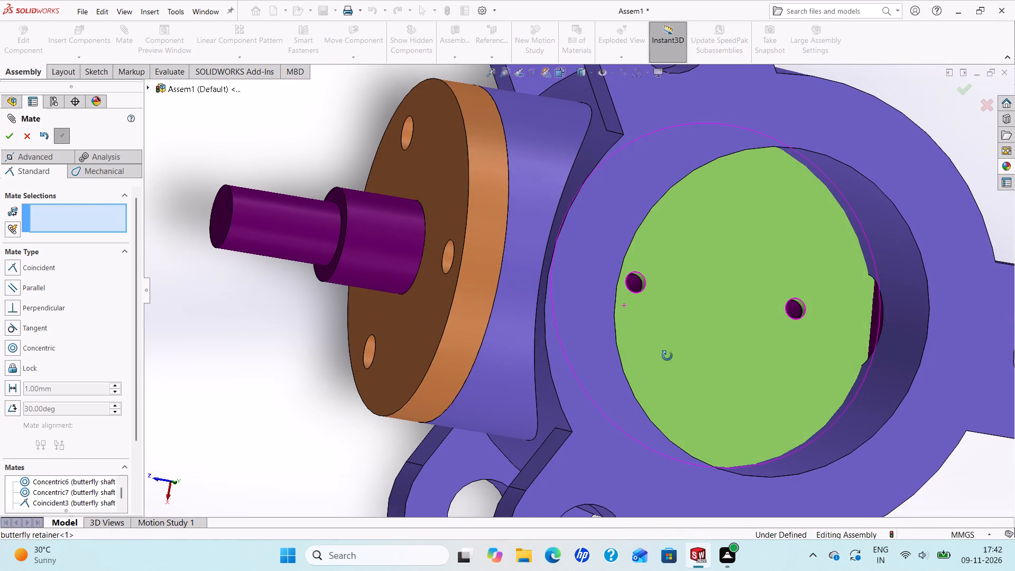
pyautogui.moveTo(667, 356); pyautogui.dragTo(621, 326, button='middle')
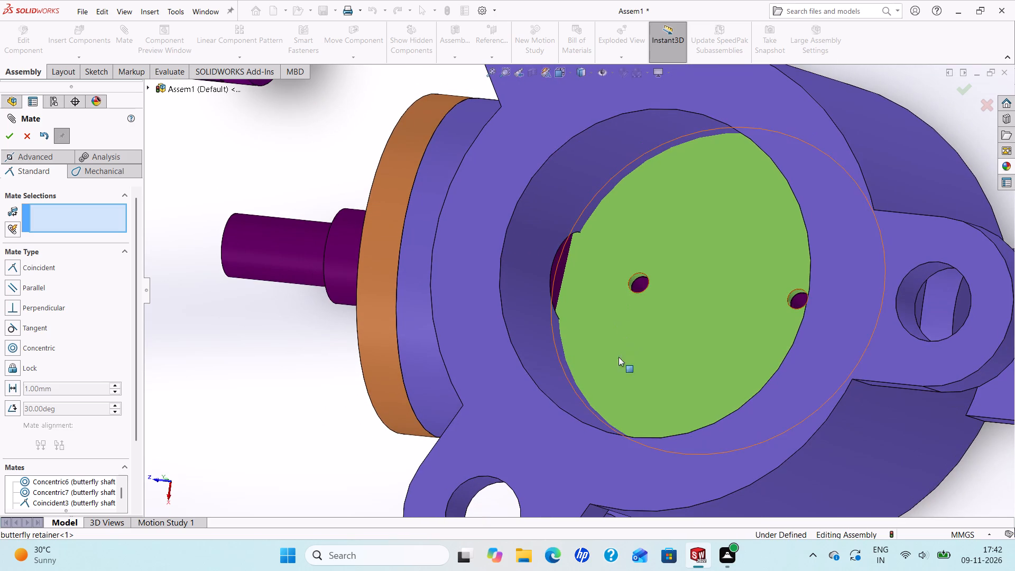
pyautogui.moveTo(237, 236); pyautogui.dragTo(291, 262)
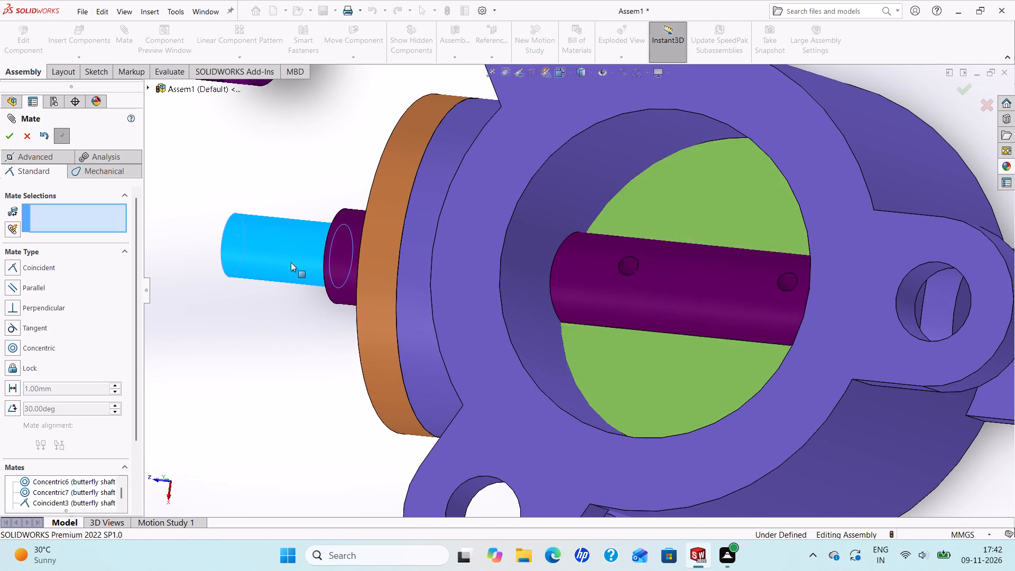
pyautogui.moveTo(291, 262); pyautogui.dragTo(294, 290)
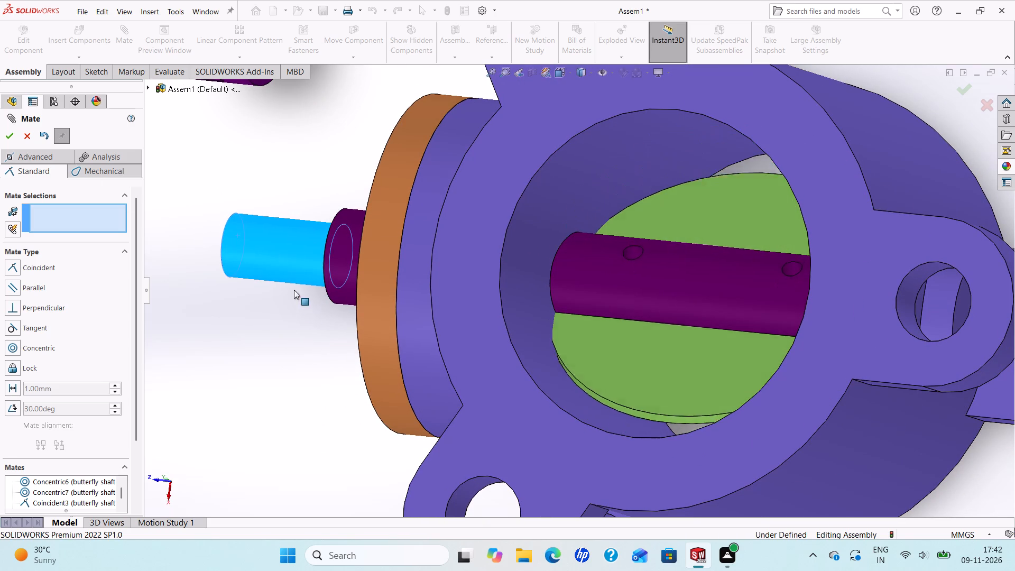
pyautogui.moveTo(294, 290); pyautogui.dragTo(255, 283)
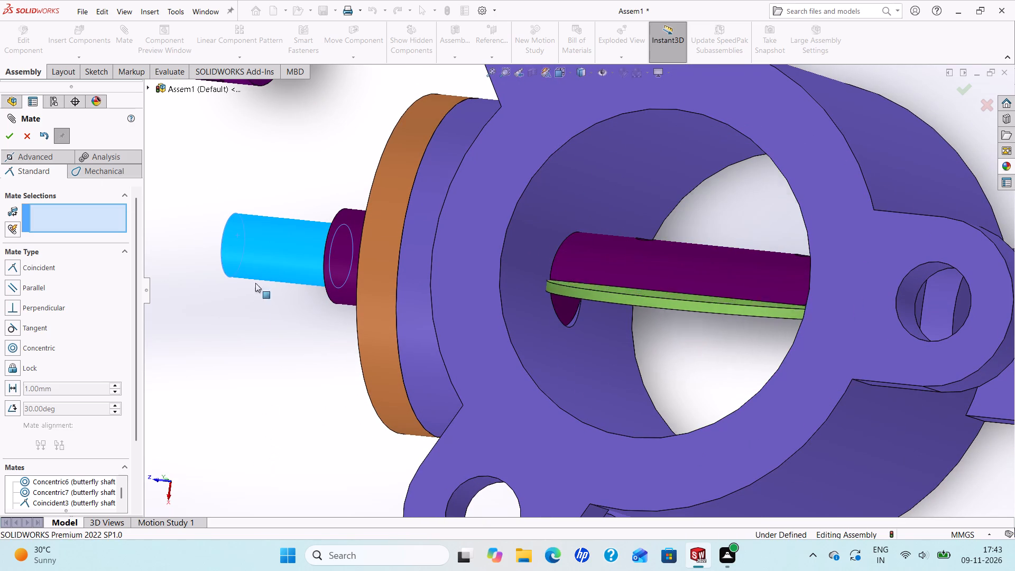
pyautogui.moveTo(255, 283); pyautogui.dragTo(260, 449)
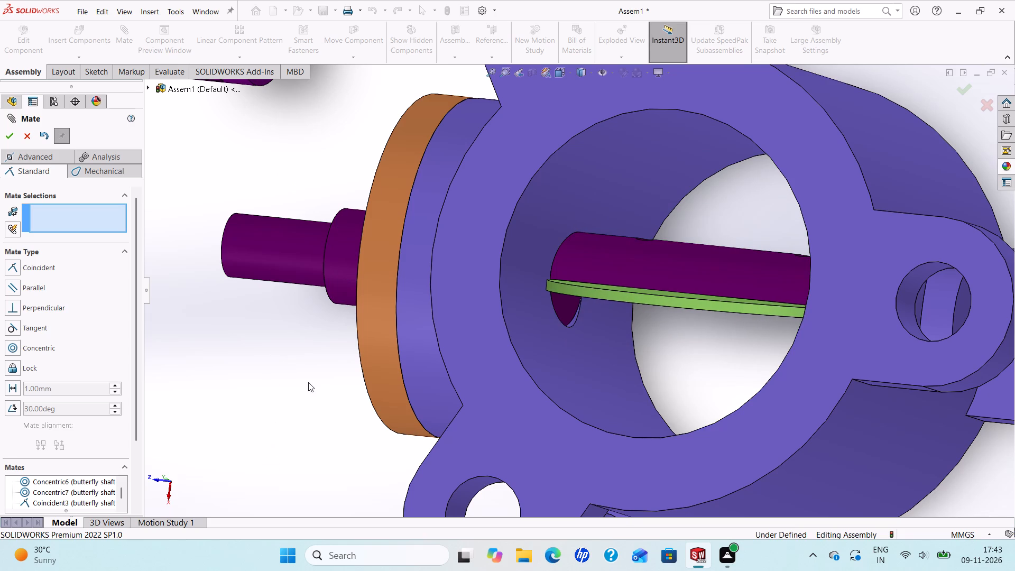
# Swing the retainer disc back until it is roughly closed across the body's bore, and check its fit from several angles.
pyautogui.moveTo(641, 303); pyautogui.dragTo(650, 235)
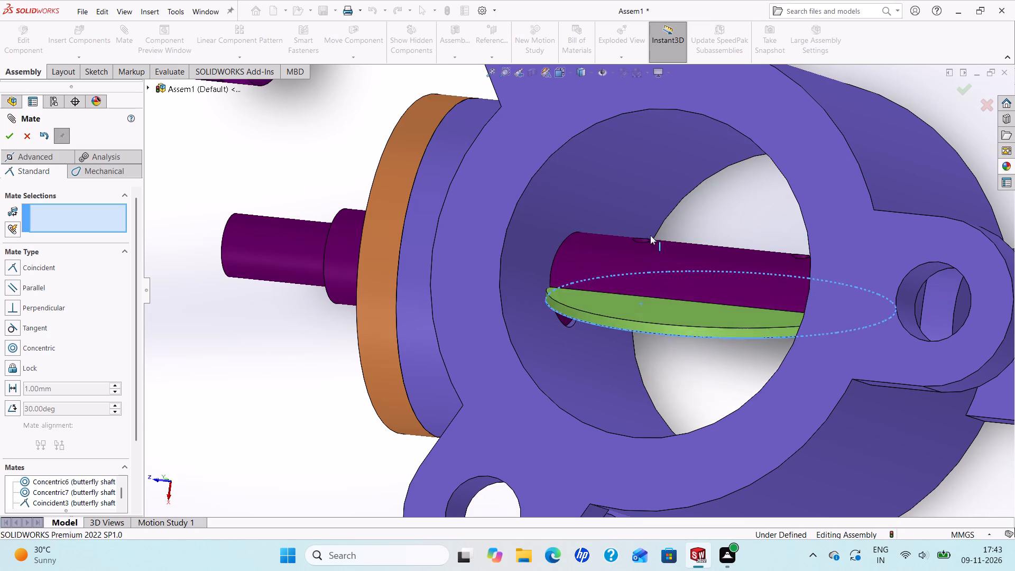
pyautogui.moveTo(650, 235); pyautogui.dragTo(658, 158)
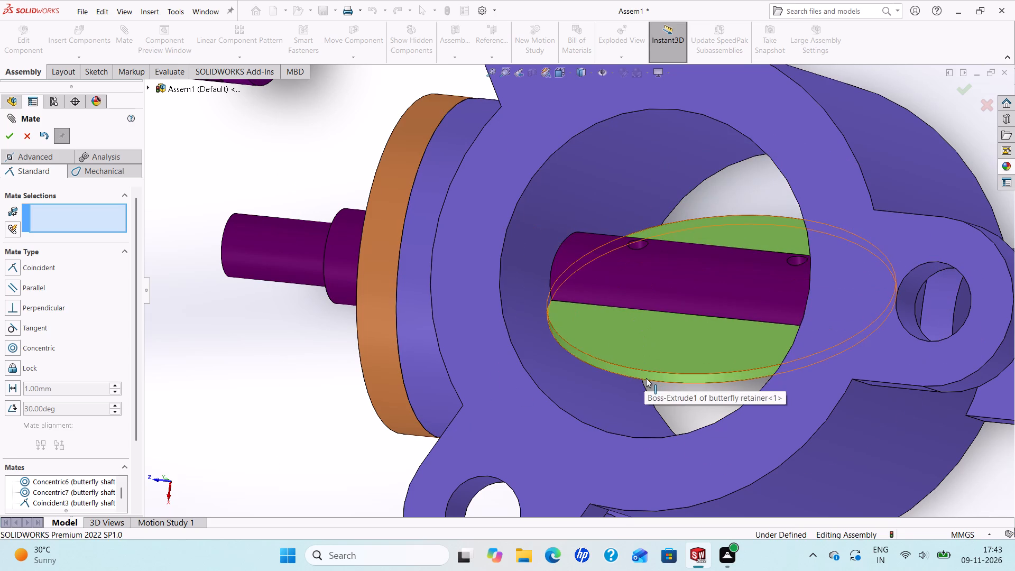
pyautogui.moveTo(646, 378); pyautogui.dragTo(652, 351, button='middle')
pyautogui.moveTo(638, 374); pyautogui.dragTo(684, 106)
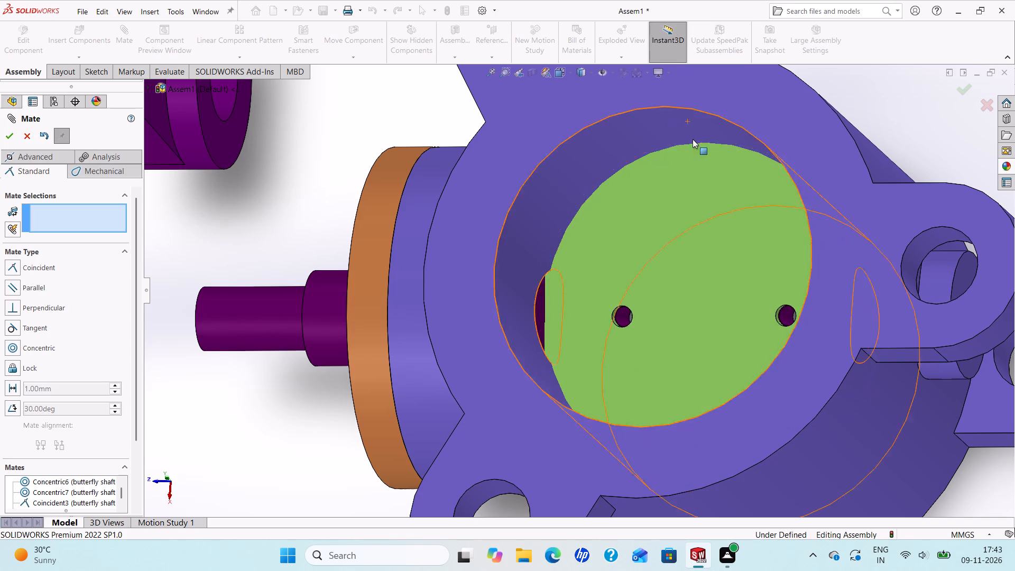
pyautogui.moveTo(671, 232); pyautogui.dragTo(692, 278, button='middle')
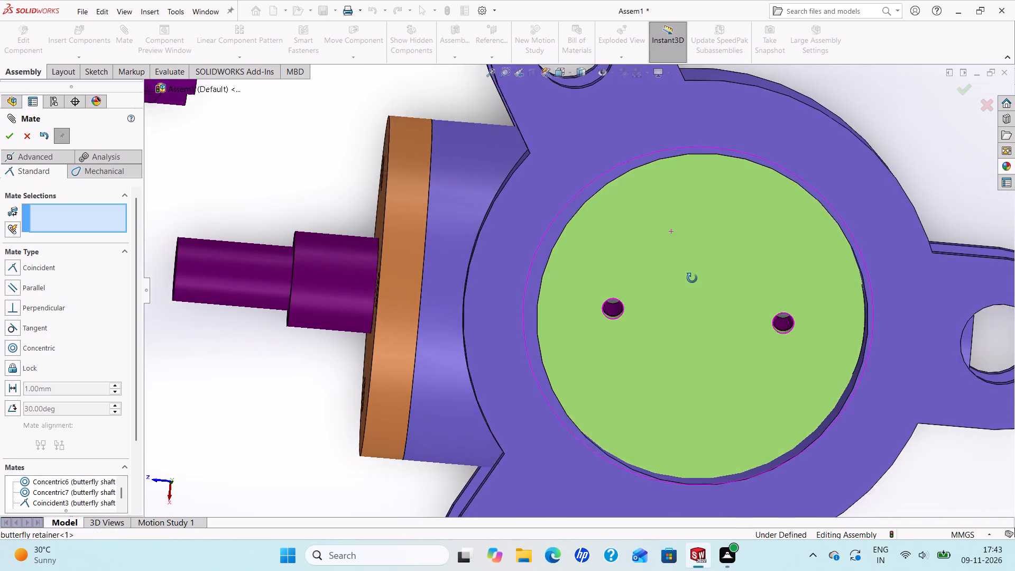
pyautogui.moveTo(692, 278); pyautogui.dragTo(696, 259, button='middle')
pyautogui.moveTo(770, 188); pyautogui.dragTo(768, 172)
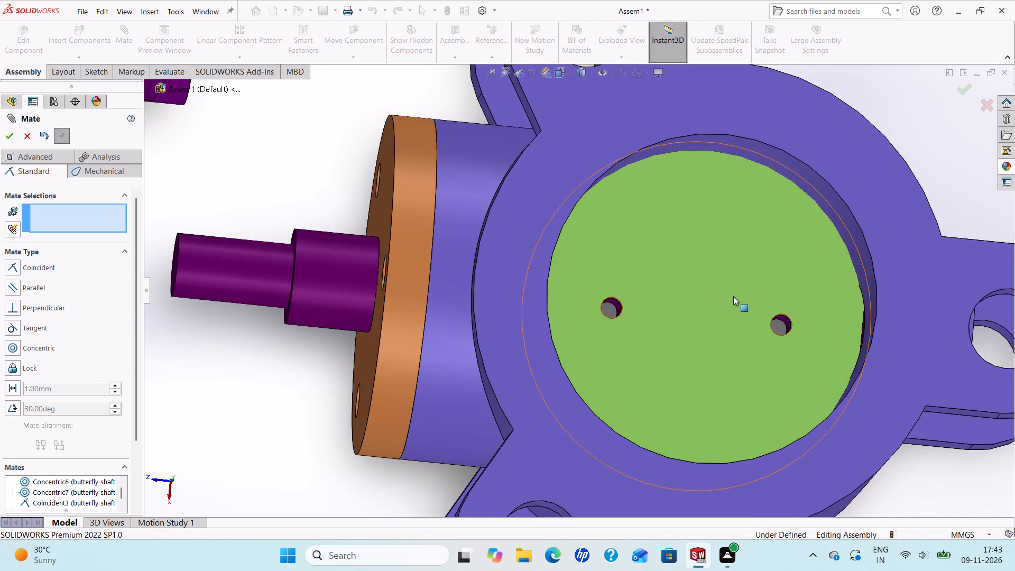
pyautogui.moveTo(733, 296); pyautogui.dragTo(721, 271, button='middle')
pyautogui.scroll(3, 733, 296)
pyautogui.scroll(-1, 746, 282)
pyautogui.moveTo(728, 290); pyautogui.dragTo(734, 306, button='middle')
pyautogui.scroll(1, 699, 293)
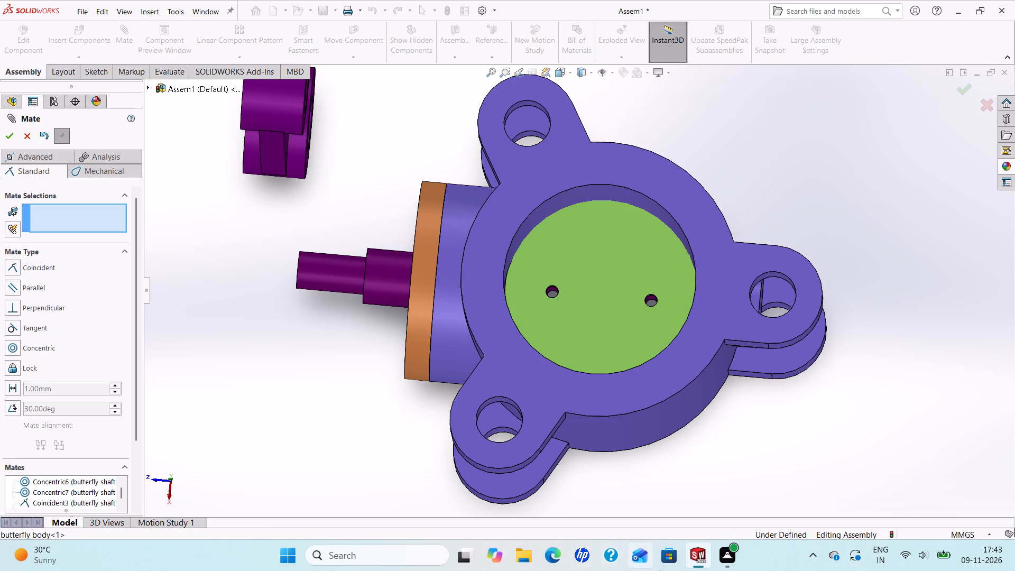
# Mate the arm's keyed hub bore concentric with the larger-diameter cylindrical face of the shaft protruding from the plate.
pyautogui.moveTo(315, 274); pyautogui.dragTo(363, 248, button='middle')
pyautogui.scroll(2, 363, 248)
pyautogui.scroll(-1, 462, 233)
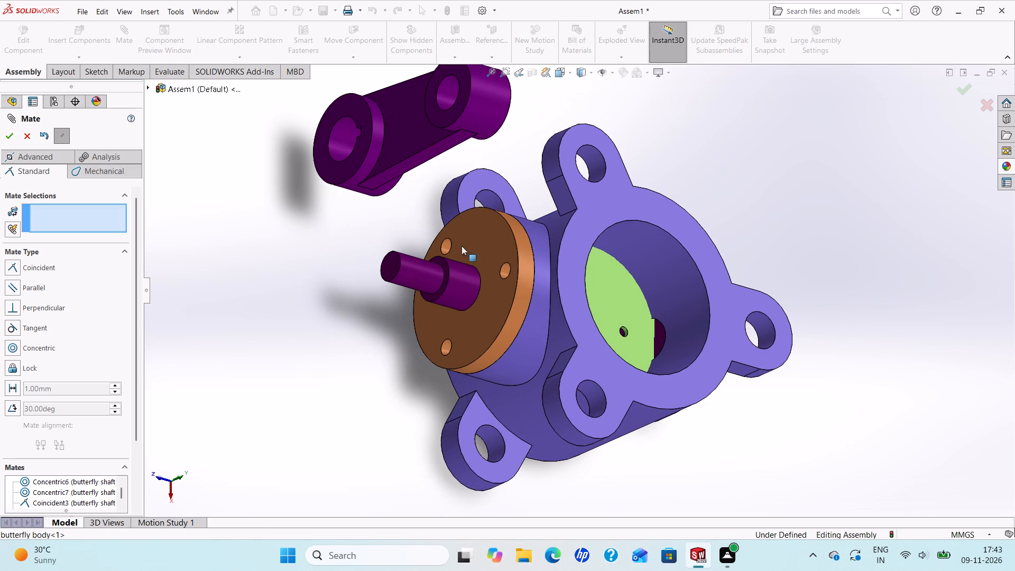
pyautogui.scroll(-1, 445, 268)
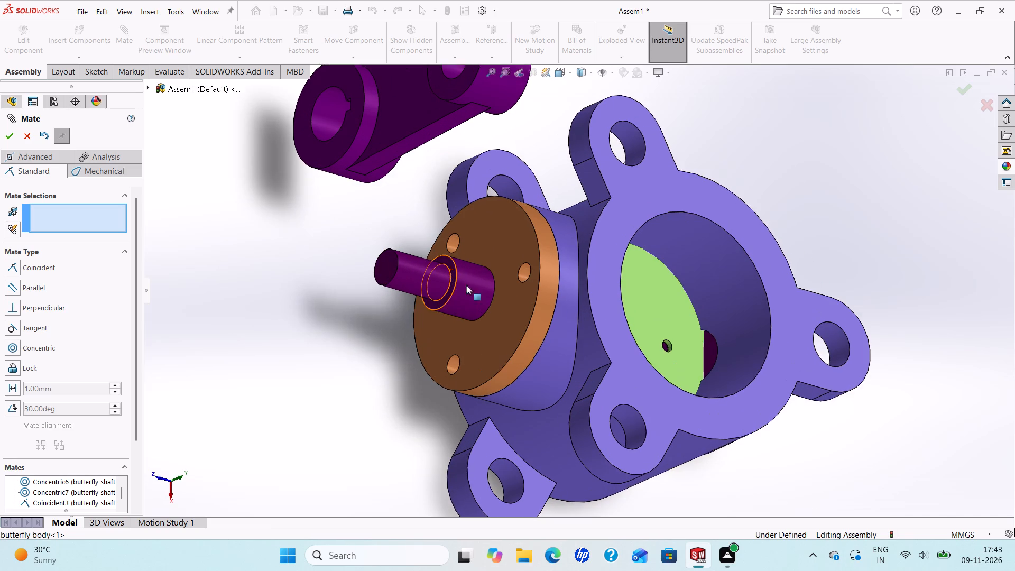
pyautogui.scroll(-1, 518, 320)
pyautogui.moveTo(516, 324); pyautogui.dragTo(479, 221, button='middle')
pyautogui.scroll(2, 481, 227)
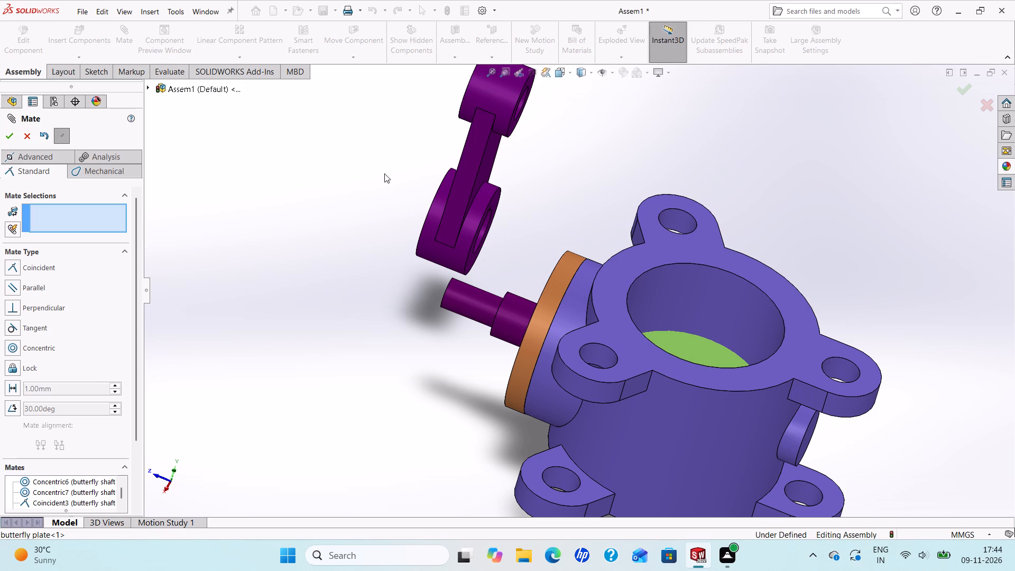
pyautogui.scroll(-2, 493, 242)
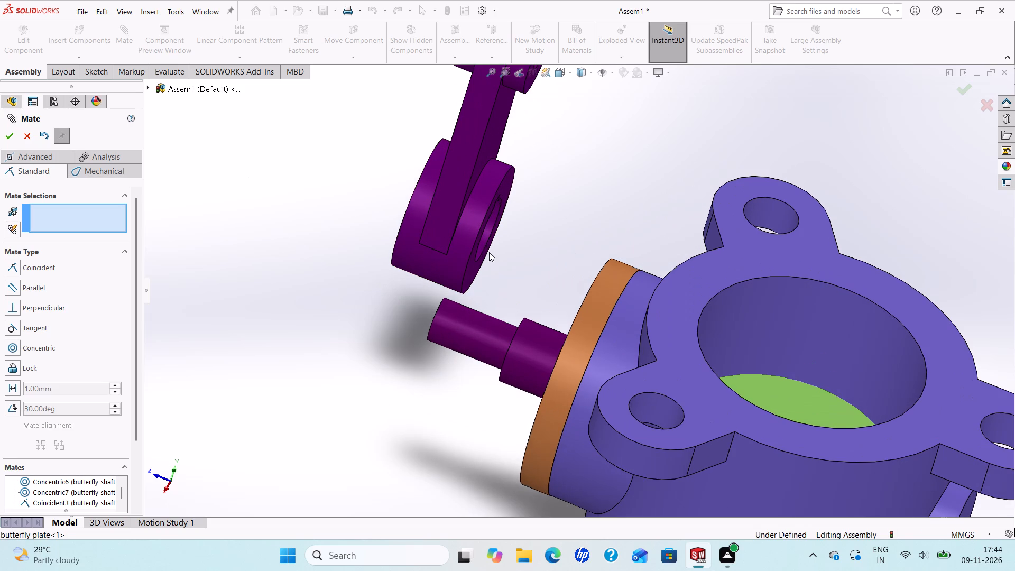
pyautogui.click(479, 253)
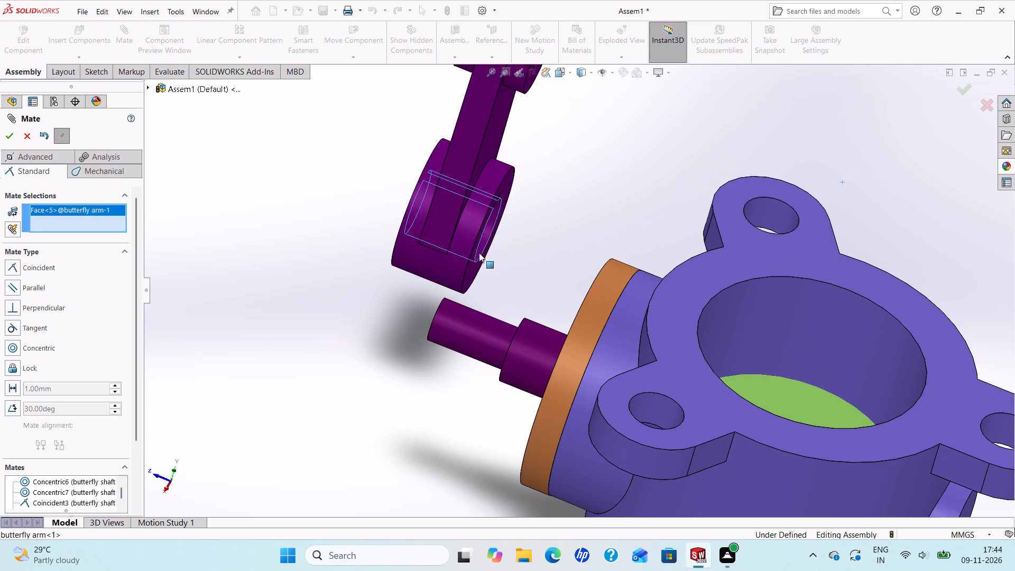
pyautogui.moveTo(440, 411); pyautogui.dragTo(474, 448, button='middle')
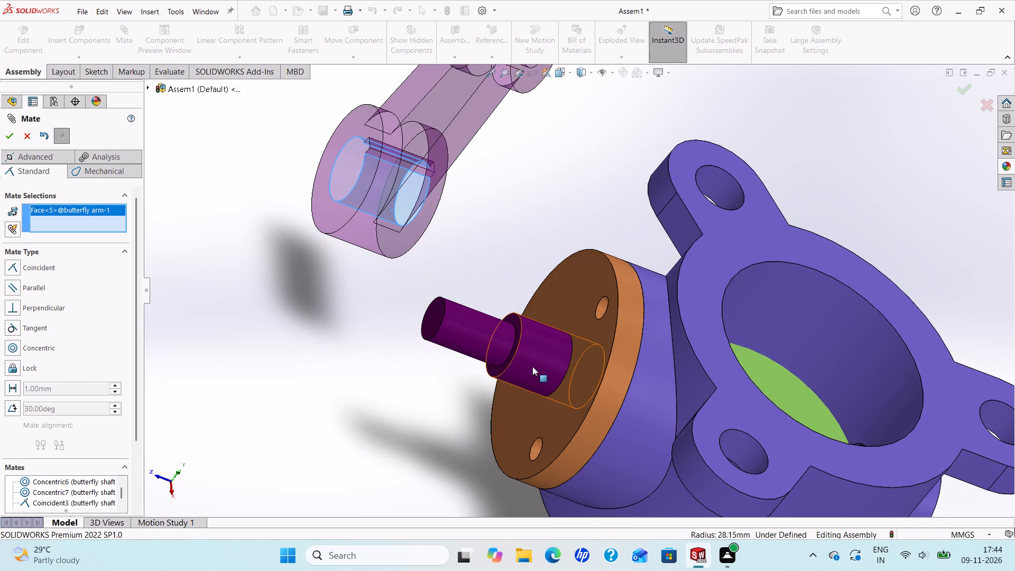
pyautogui.click(532, 365)
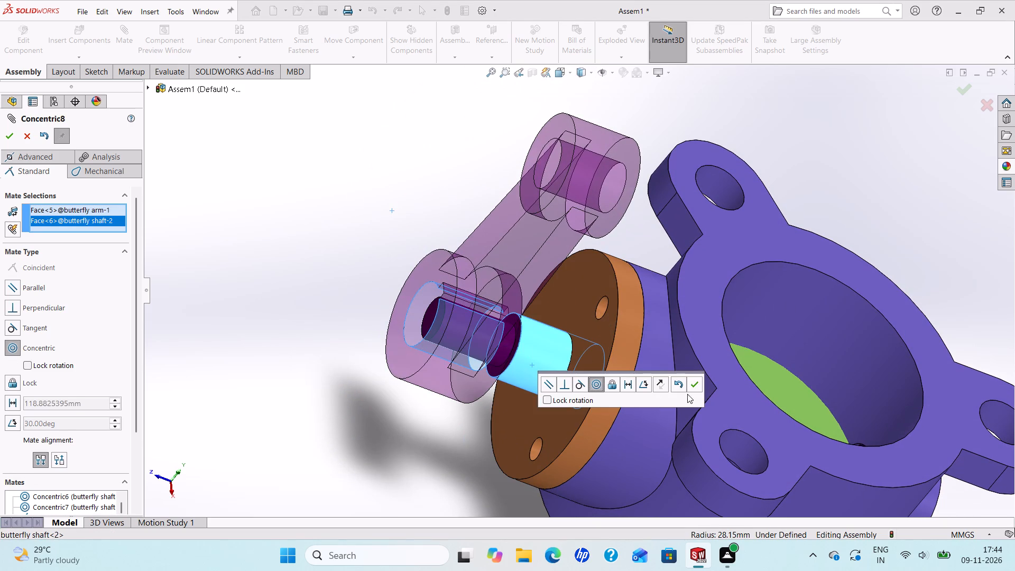
pyautogui.click(694, 385)
# Add a coincident mate between the arm hub's inner end face and the plate's outer face.
pyautogui.scroll(1, 630, 372)
pyautogui.moveTo(613, 369); pyautogui.dragTo(596, 290, button='middle')
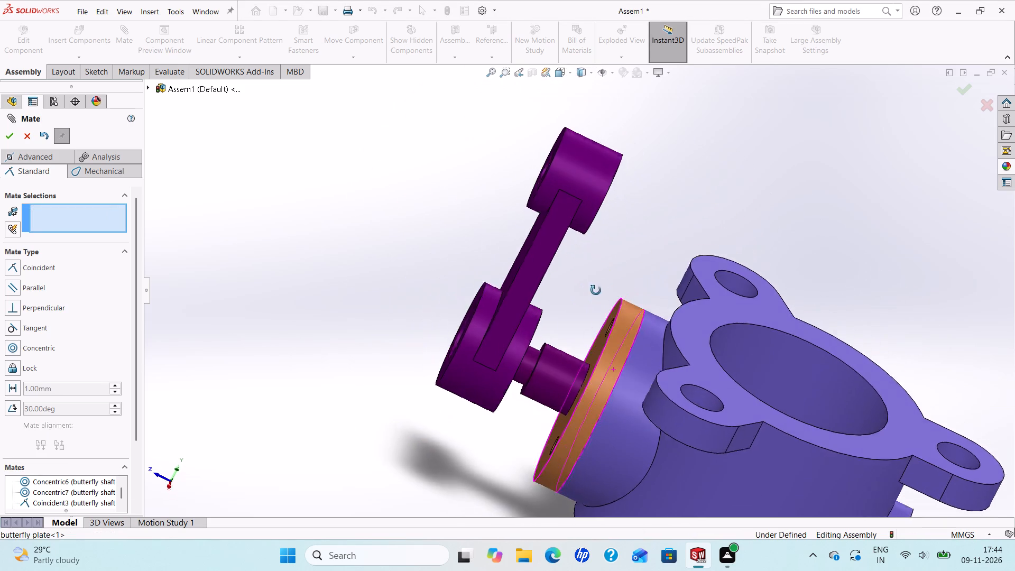
pyautogui.moveTo(596, 290); pyautogui.dragTo(589, 272, button='middle')
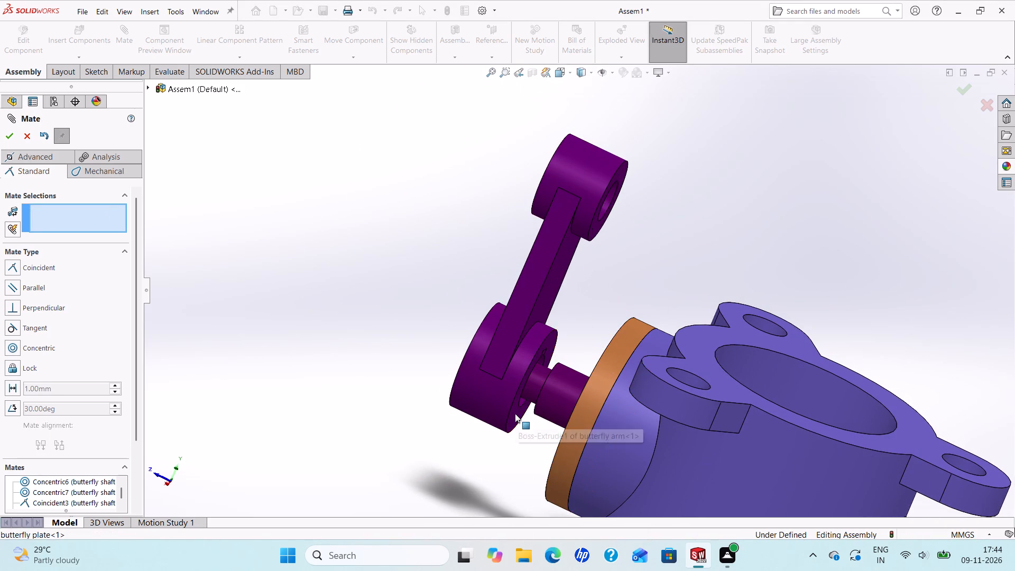
pyautogui.click(515, 413)
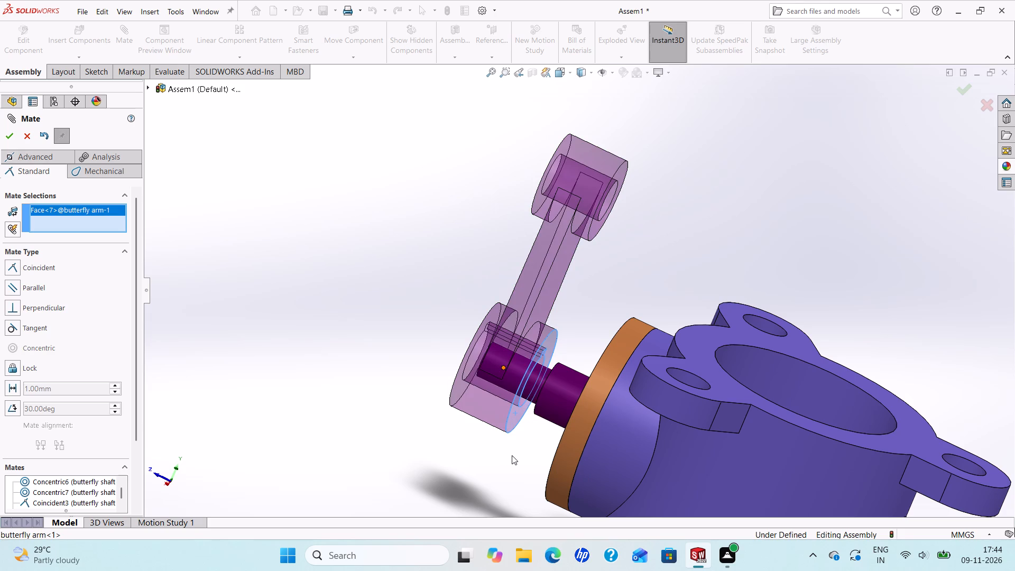
pyautogui.moveTo(532, 466); pyautogui.dragTo(585, 511, button='middle')
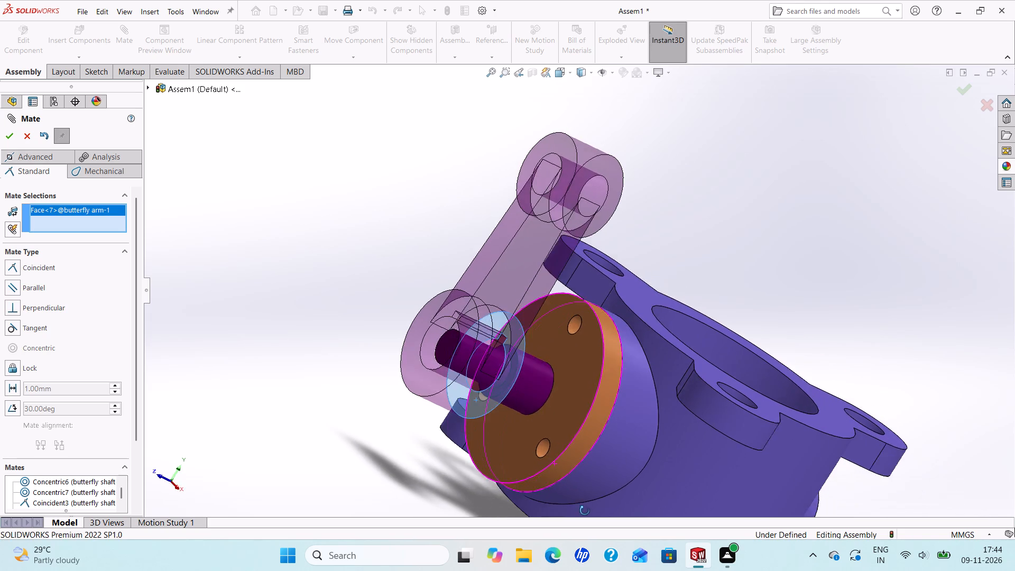
pyautogui.moveTo(585, 511); pyautogui.dragTo(593, 523, button='middle')
pyautogui.click(569, 434)
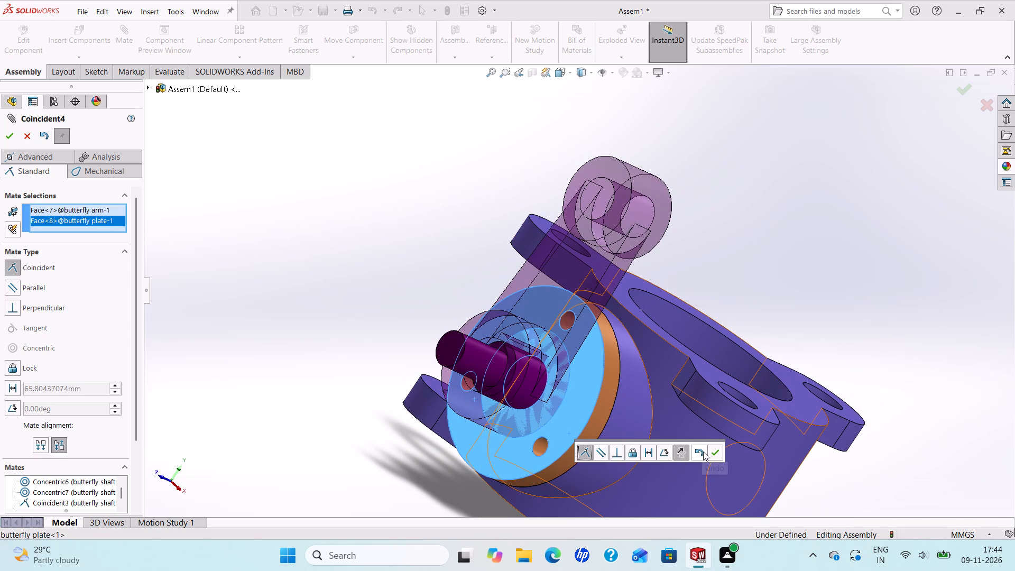
pyautogui.click(710, 450)
# Insert the butterfly nut part into the assembly and place it in free space beside the shaft's protruding end.
pyautogui.moveTo(619, 428); pyautogui.dragTo(577, 386, button='middle')
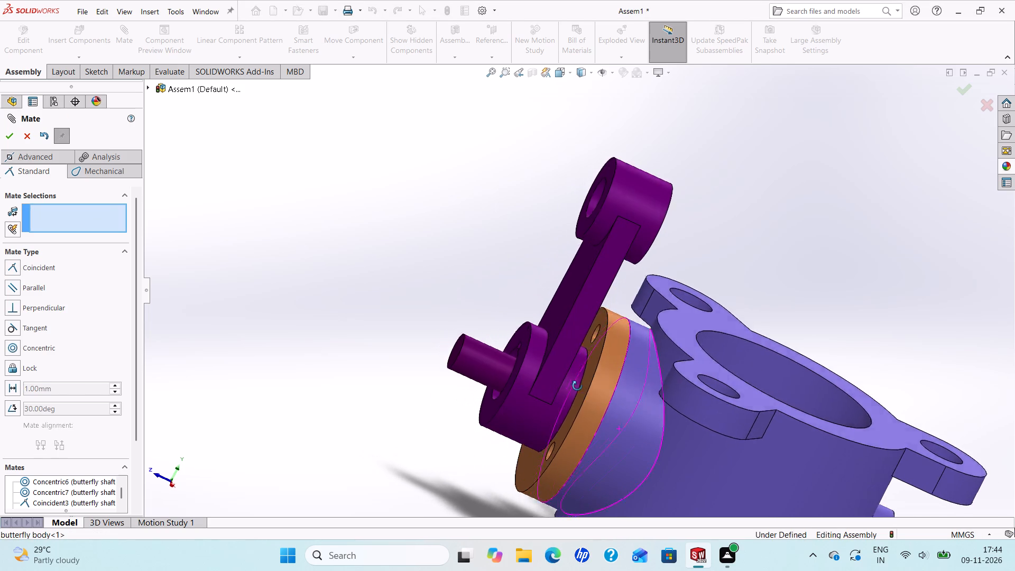
pyautogui.moveTo(577, 386); pyautogui.dragTo(590, 412, button='middle')
pyautogui.scroll(2, 513, 354)
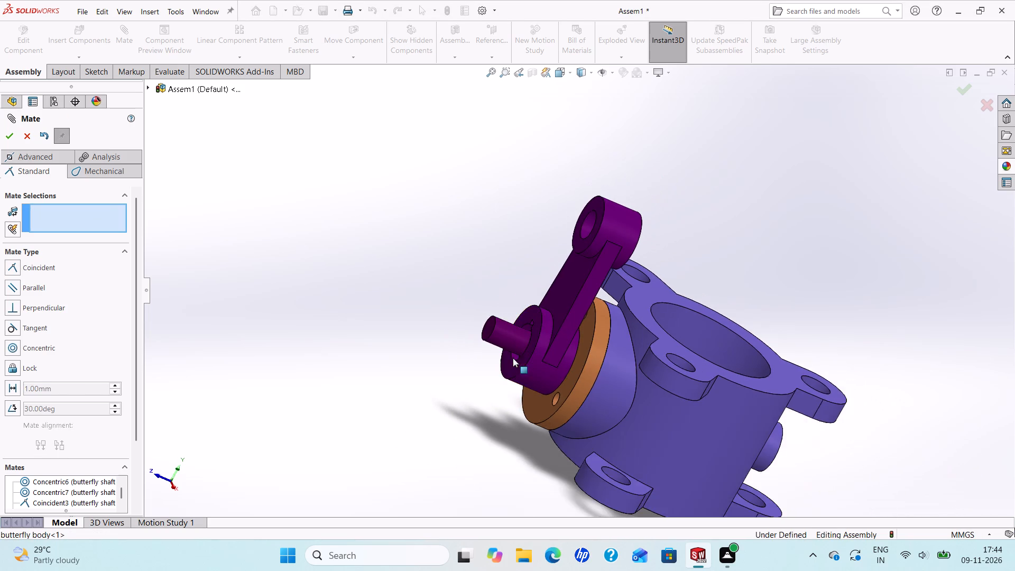
pyautogui.scroll(-1, 513, 361)
pyautogui.moveTo(513, 364); pyautogui.dragTo(534, 399, button='middle')
pyautogui.scroll(-1, 534, 399)
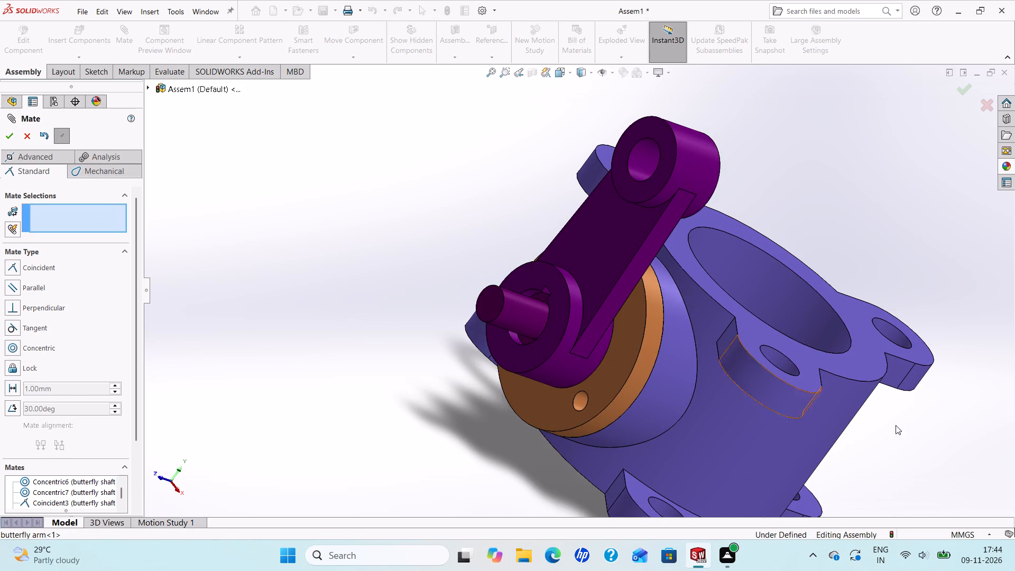
pyautogui.click(31, 132)
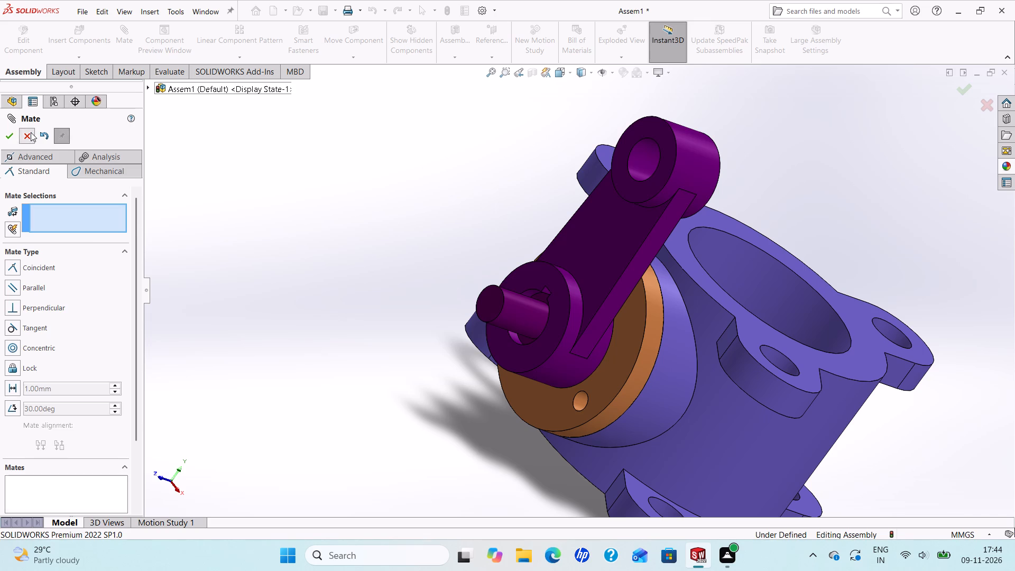
pyautogui.click(79, 41)
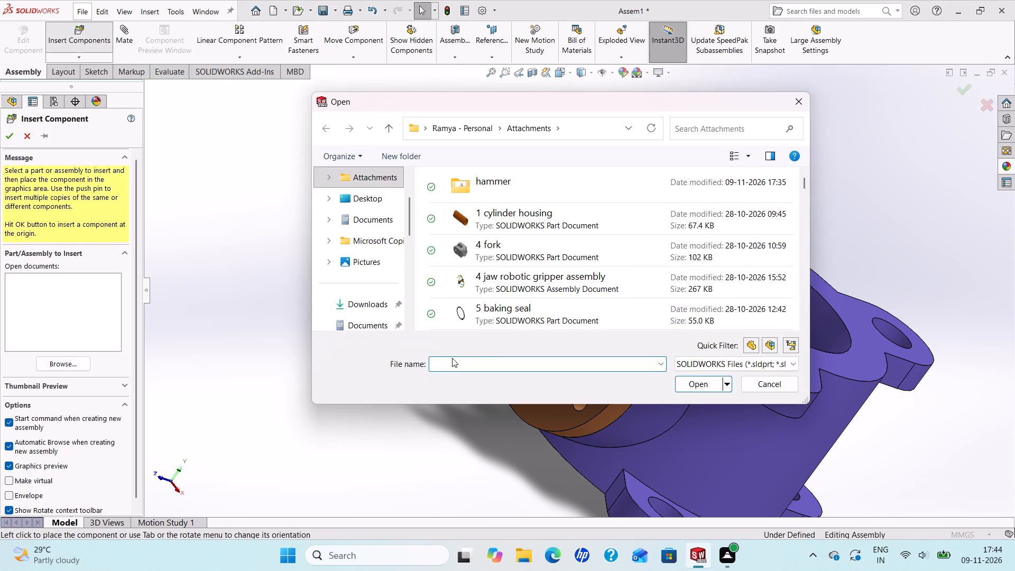
pyautogui.press('b')
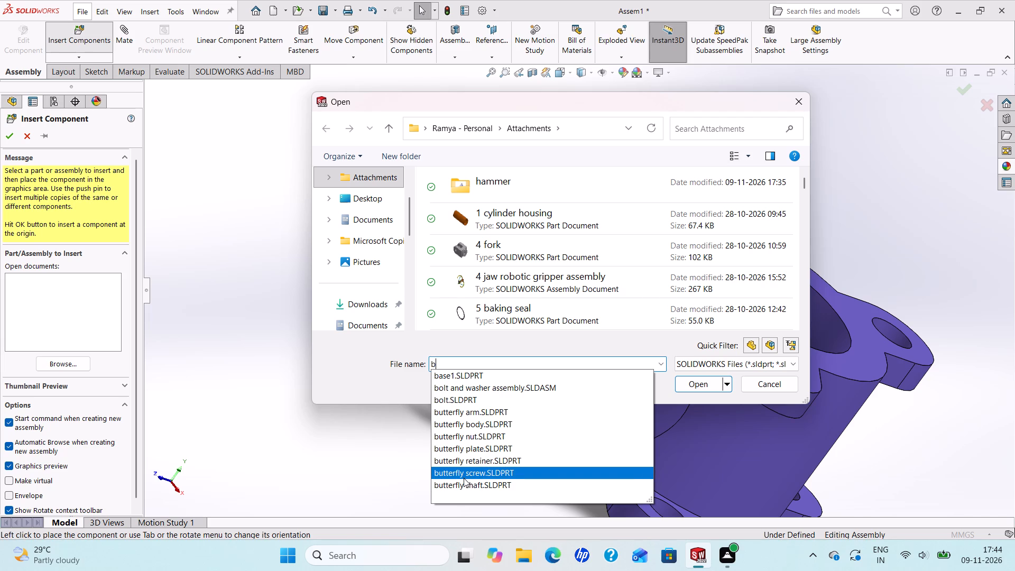
pyautogui.click(464, 438)
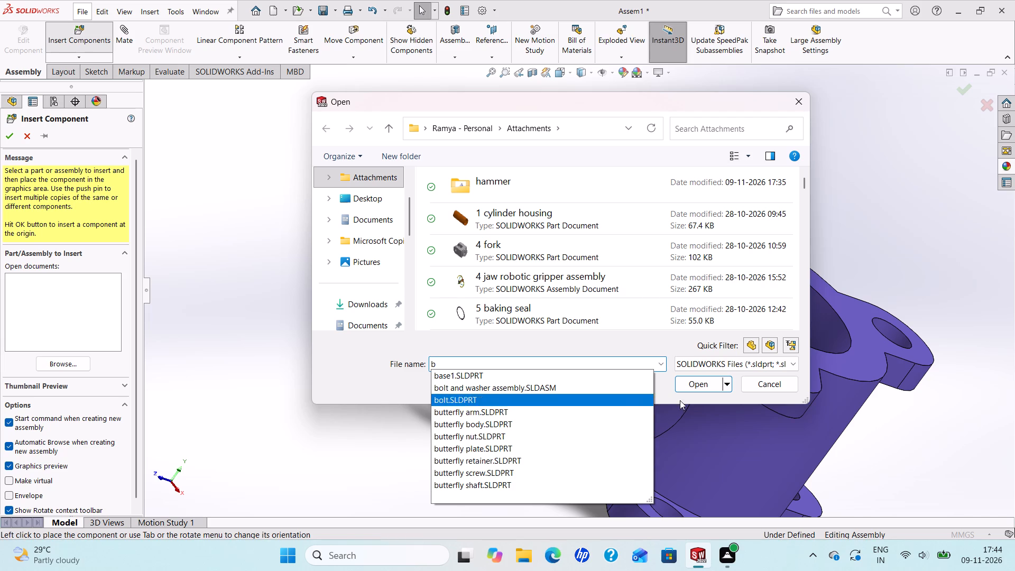
pyautogui.click(713, 381)
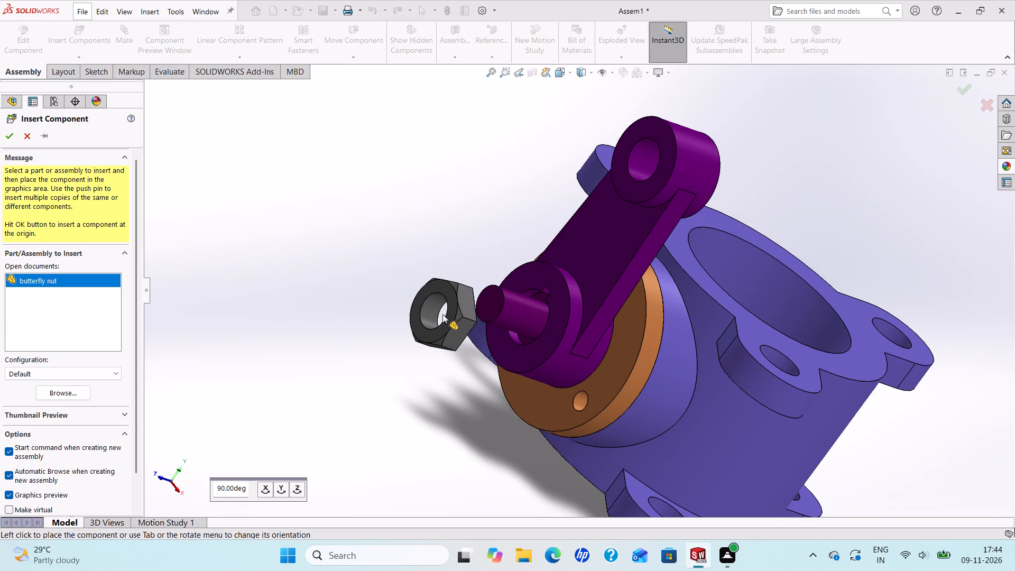
pyautogui.click(428, 307)
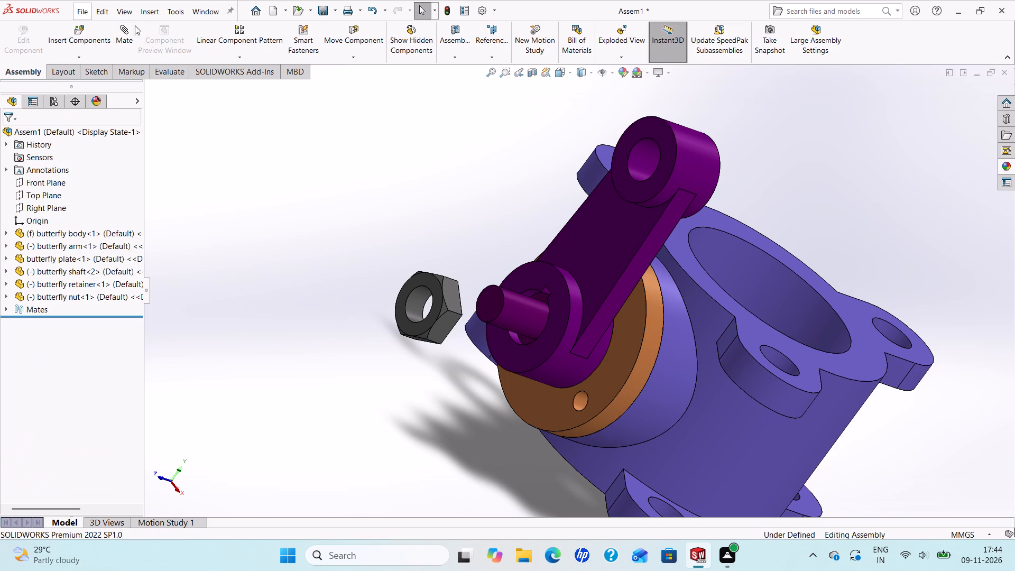
# Mate the nut's bore concentric with the cylindrical face of the shaft end protruding from the arm hub.
pyautogui.click(125, 31)
pyautogui.scroll(-2, 409, 337)
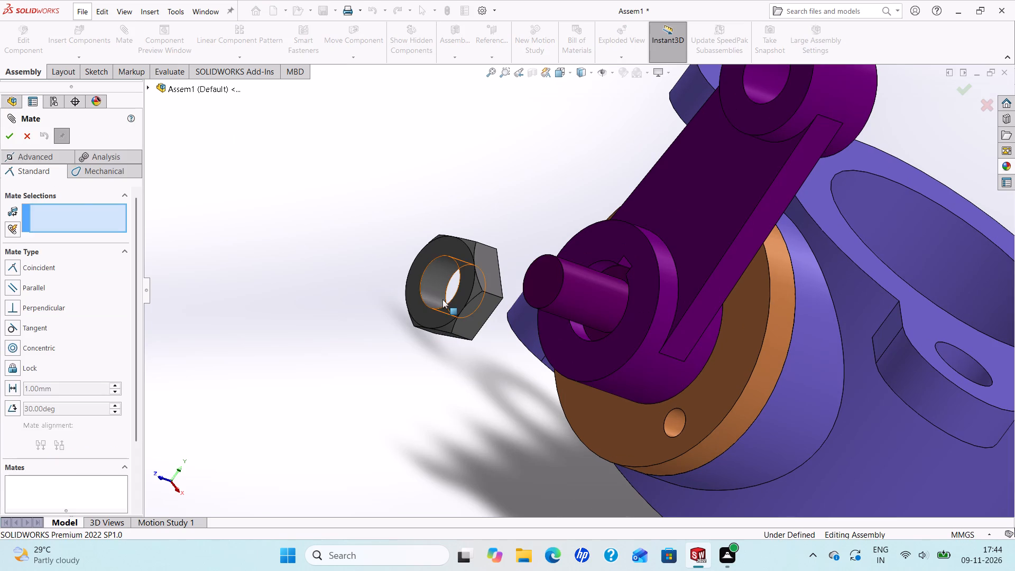
pyautogui.click(442, 299)
pyautogui.click(568, 302)
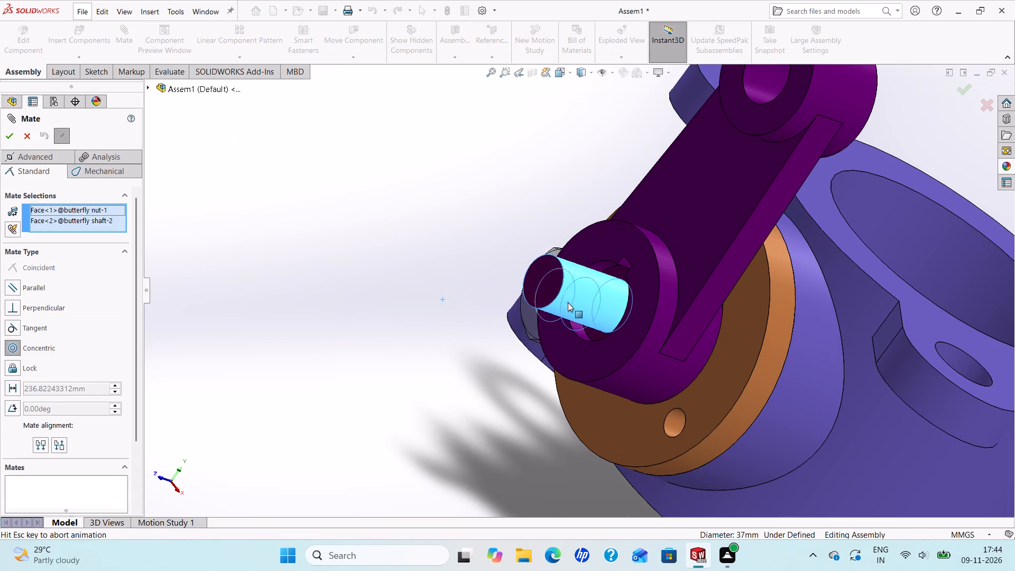
pyautogui.click(726, 321)
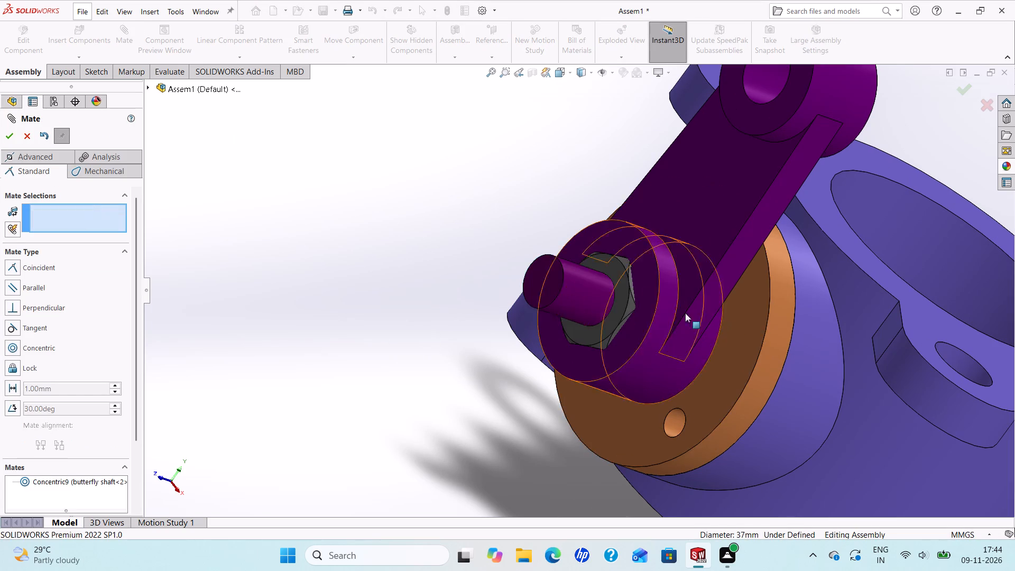
# Slide the nut outward along the shaft and add a coincident mate between its inner flat face and the arm hub's outer face.
pyautogui.scroll(-2, 595, 299)
pyautogui.moveTo(605, 337); pyautogui.dragTo(565, 341)
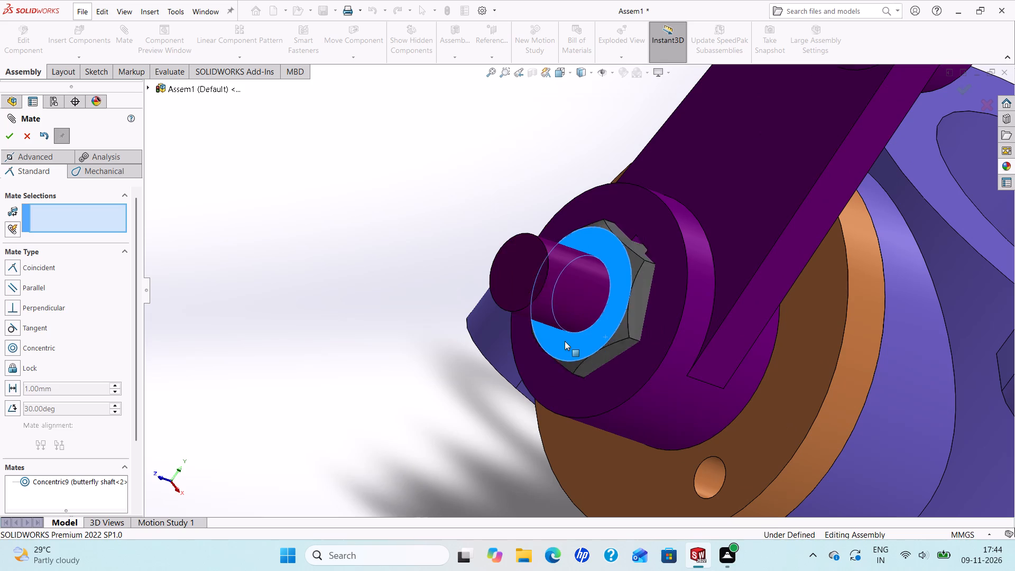
pyautogui.moveTo(565, 341); pyautogui.dragTo(478, 326)
pyautogui.moveTo(613, 318); pyautogui.dragTo(567, 291, button='middle')
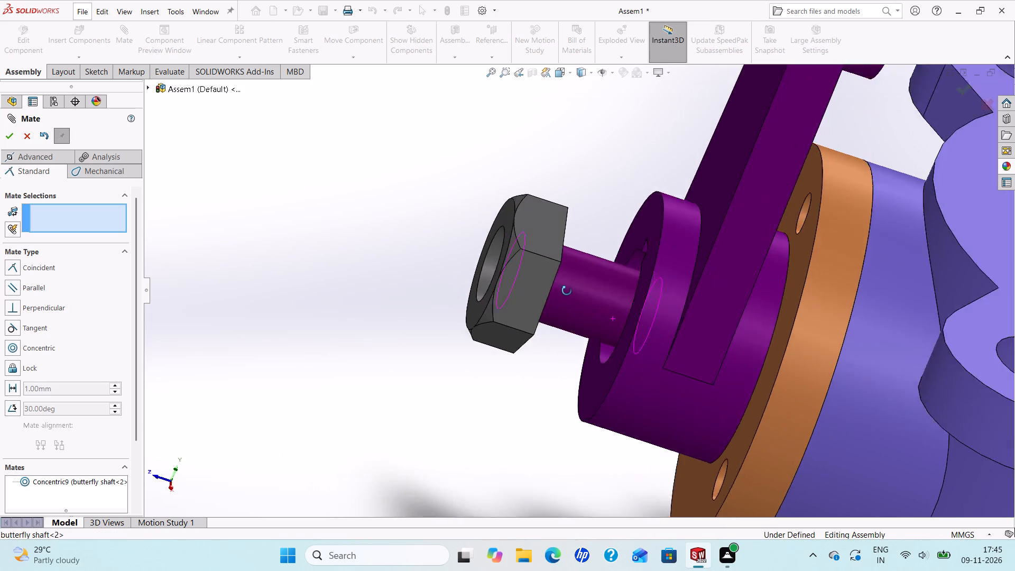
pyautogui.moveTo(567, 291); pyautogui.dragTo(543, 284, button='middle')
pyautogui.click(532, 323)
pyautogui.moveTo(532, 323); pyautogui.dragTo(566, 334, button='middle')
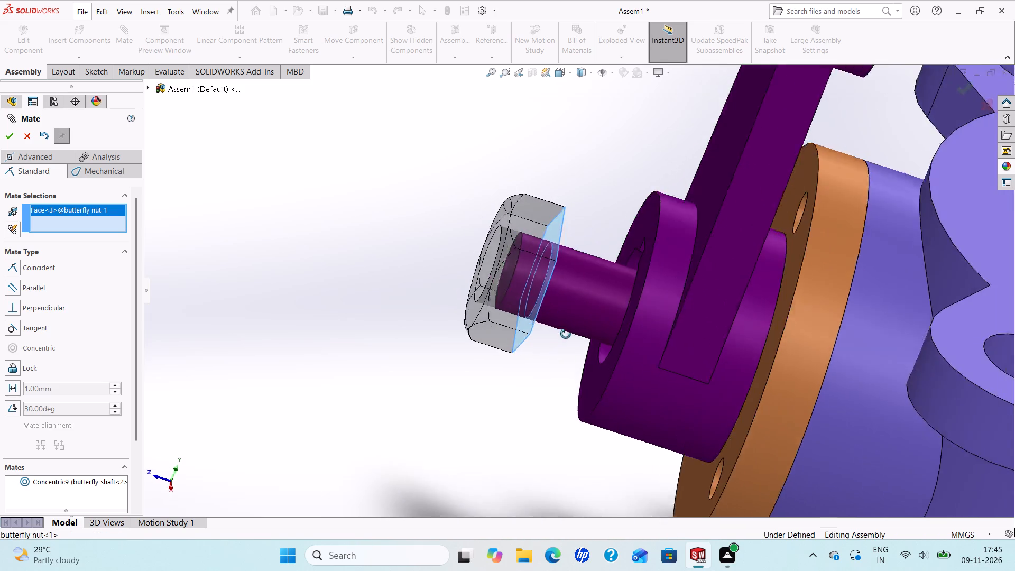
pyautogui.moveTo(566, 334); pyautogui.dragTo(605, 358, button='middle')
pyautogui.click(609, 321)
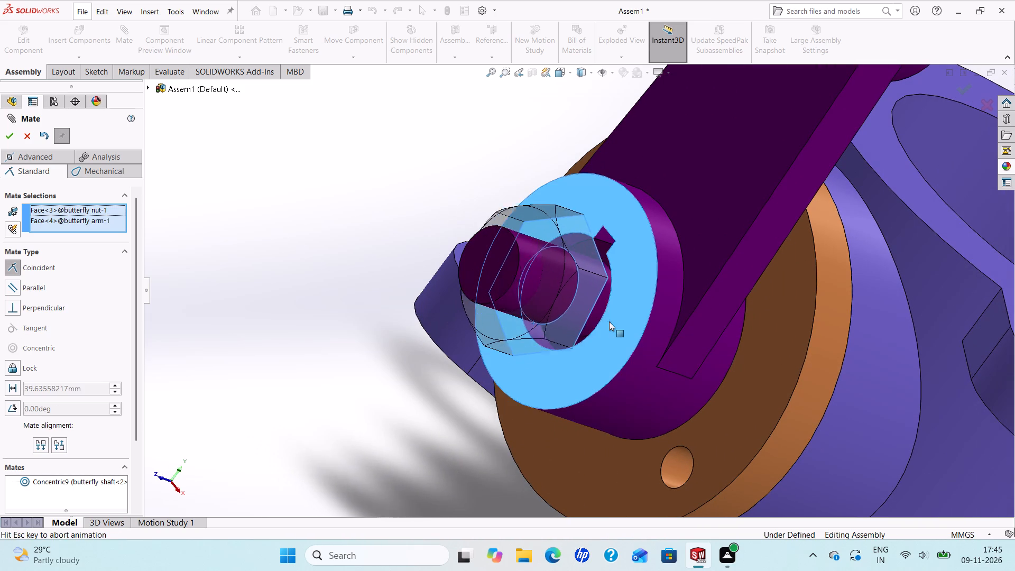
pyautogui.click(757, 339)
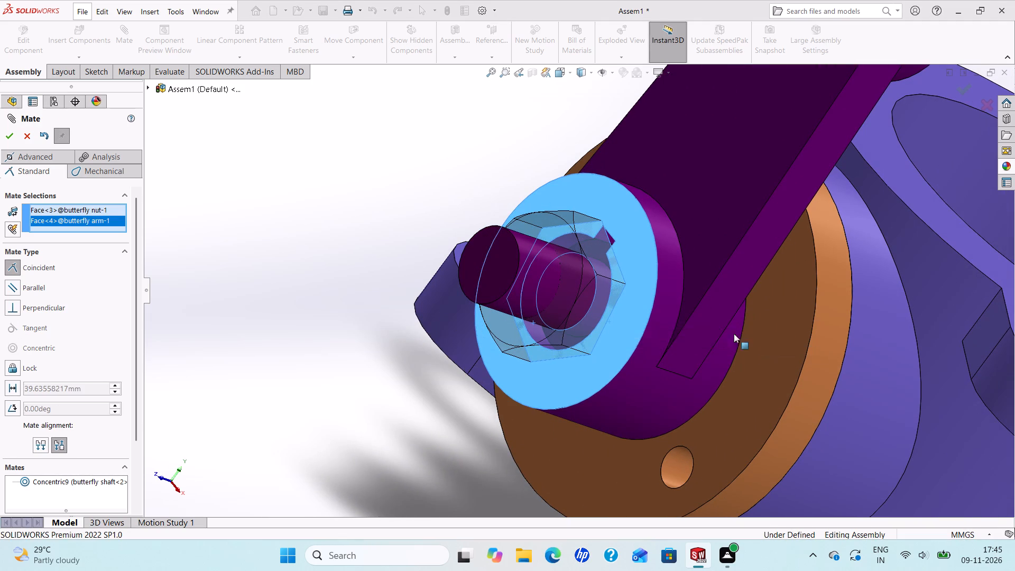
# Turn the nut slightly about the shaft's axis, check its seating against the arm hub, and finish mating.
pyautogui.scroll(2, 695, 314)
pyautogui.scroll(-1, 650, 288)
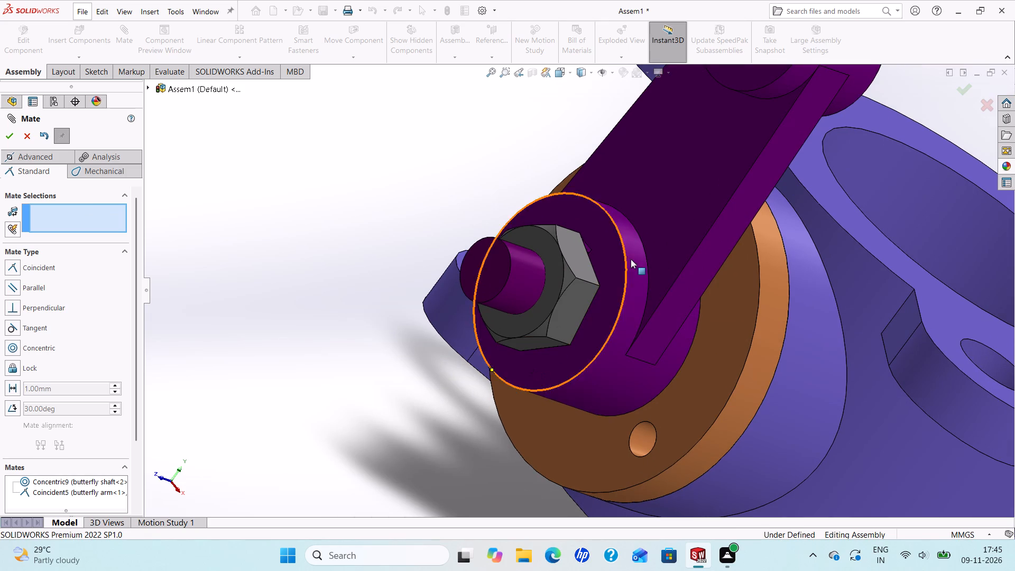
pyautogui.scroll(1, 631, 259)
pyautogui.scroll(-4, 633, 264)
pyautogui.scroll(2, 588, 272)
pyautogui.moveTo(574, 281); pyautogui.dragTo(566, 276, button='middle')
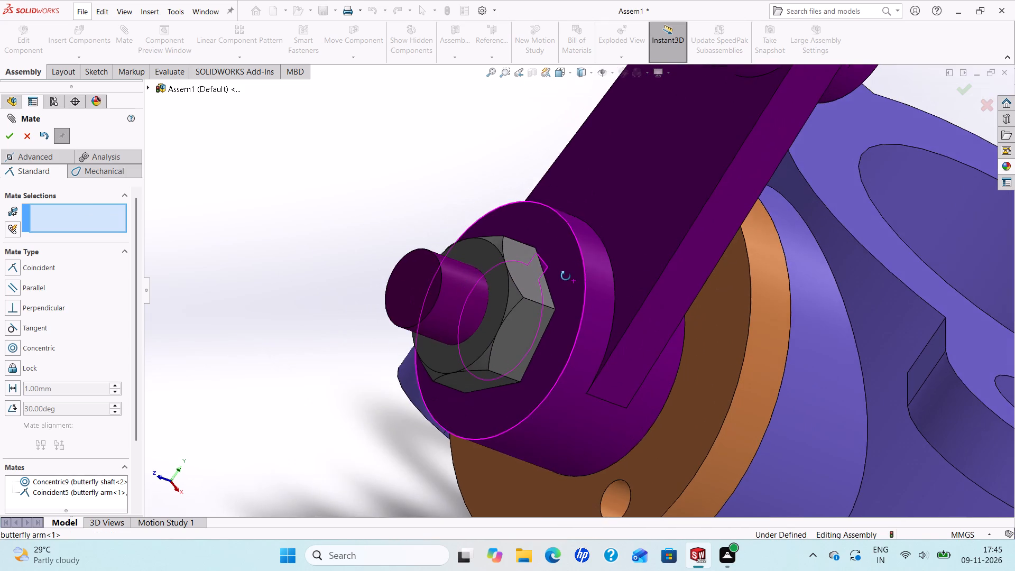
pyautogui.moveTo(566, 276); pyautogui.dragTo(577, 321, button='middle')
pyautogui.moveTo(542, 287); pyautogui.dragTo(531, 318)
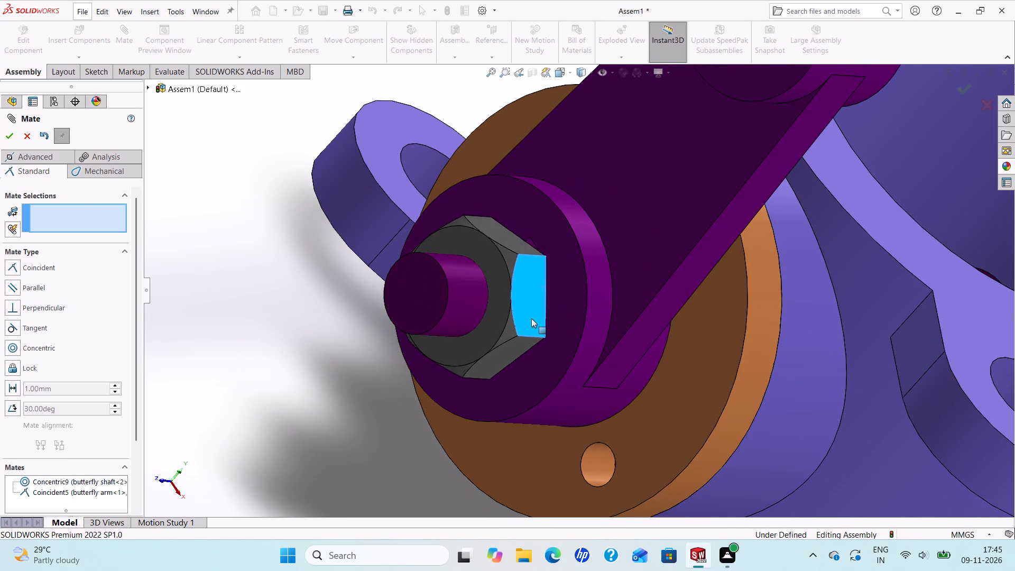
pyautogui.moveTo(531, 318); pyautogui.dragTo(492, 380)
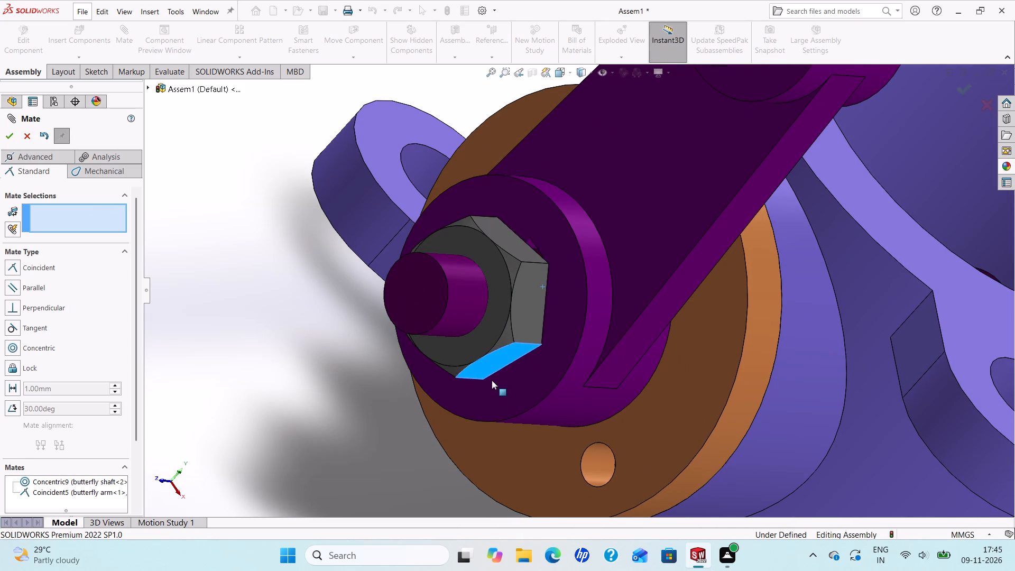
pyautogui.moveTo(492, 380); pyautogui.dragTo(490, 383)
pyautogui.scroll(3, 542, 340)
pyautogui.moveTo(638, 305); pyautogui.dragTo(569, 204, button='middle')
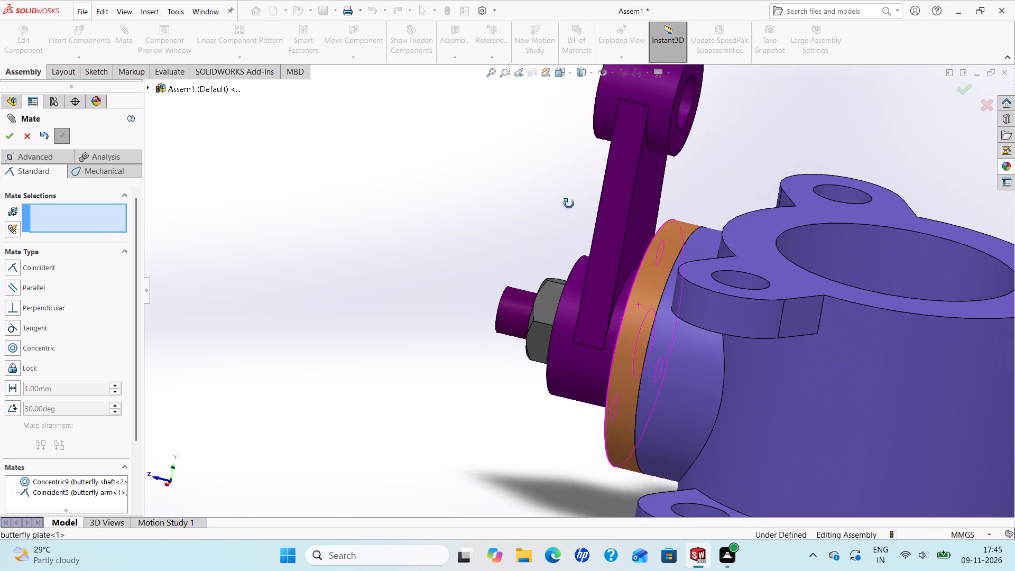
pyautogui.moveTo(569, 204); pyautogui.dragTo(582, 249, button='middle')
pyautogui.scroll(2, 582, 250)
pyautogui.scroll(-1, 761, 343)
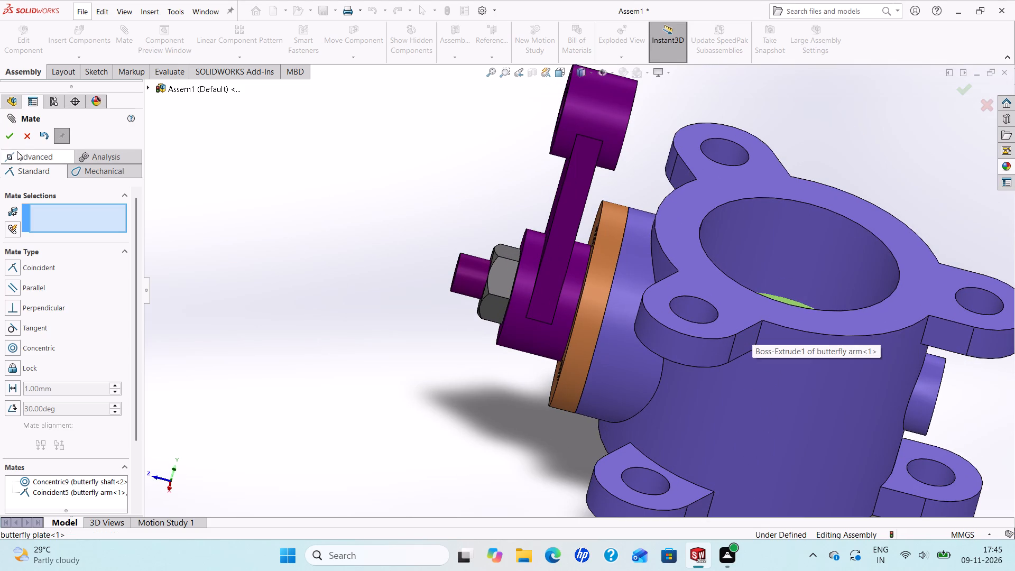
pyautogui.click(26, 136)
# Start inserting another component by opening the file selection for the next butterfly valve part.
pyautogui.scroll(1, 491, 273)
pyautogui.moveTo(494, 277); pyautogui.dragTo(531, 298, button='middle')
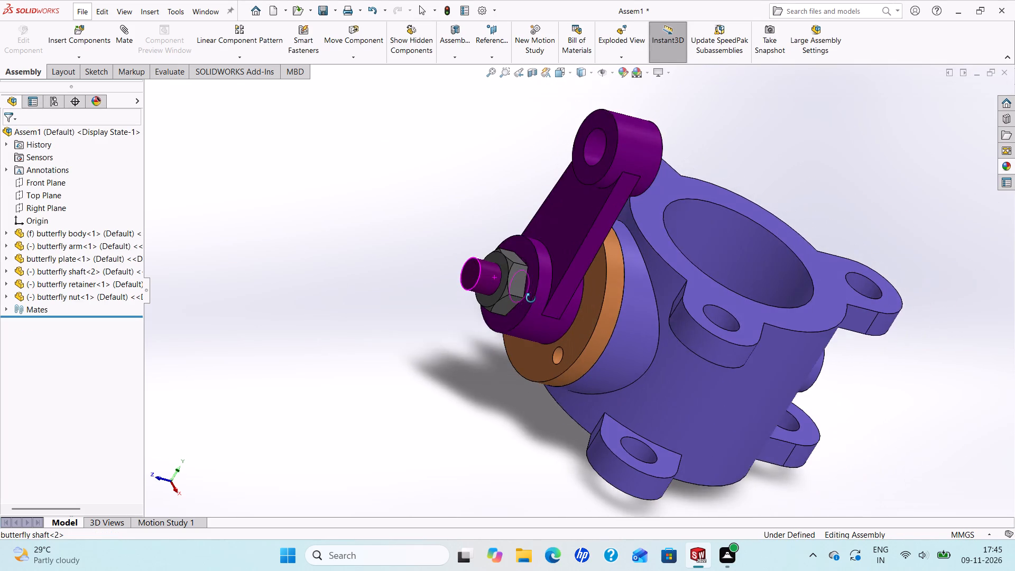
pyautogui.moveTo(531, 298); pyautogui.dragTo(531, 298, button='middle')
pyautogui.scroll(-1, 528, 292)
pyautogui.scroll(-2, 608, 311)
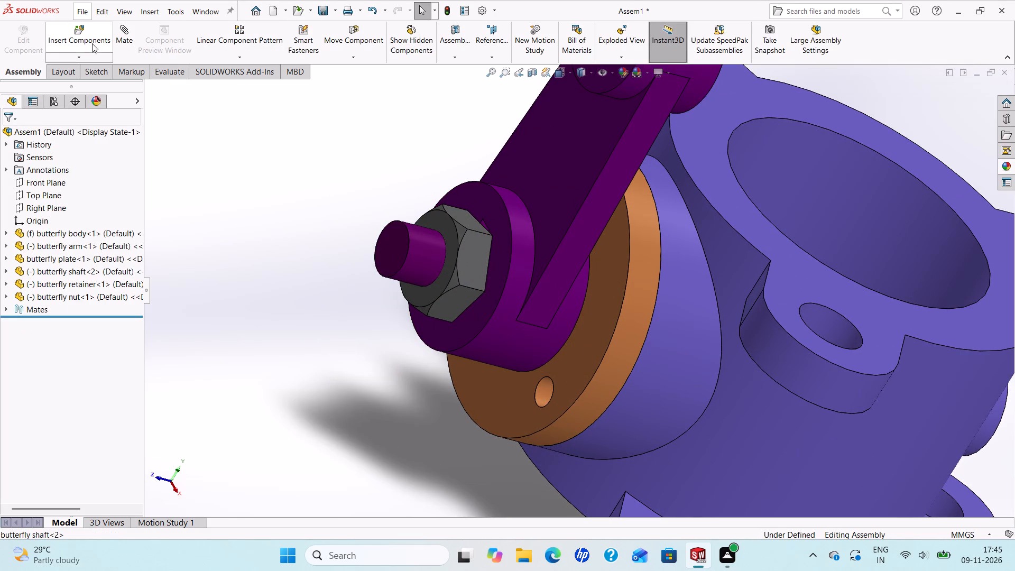
pyautogui.click(84, 41)
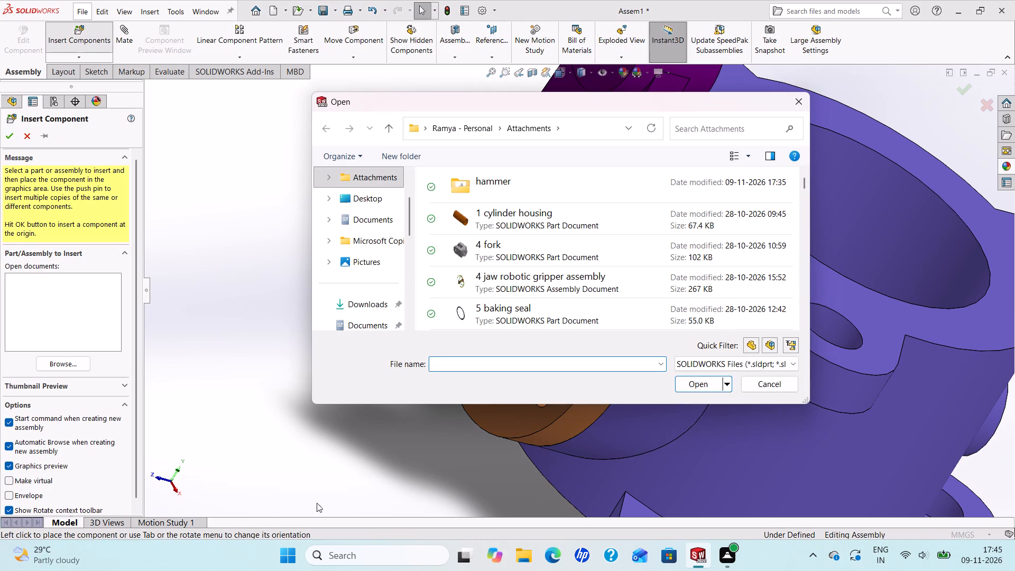
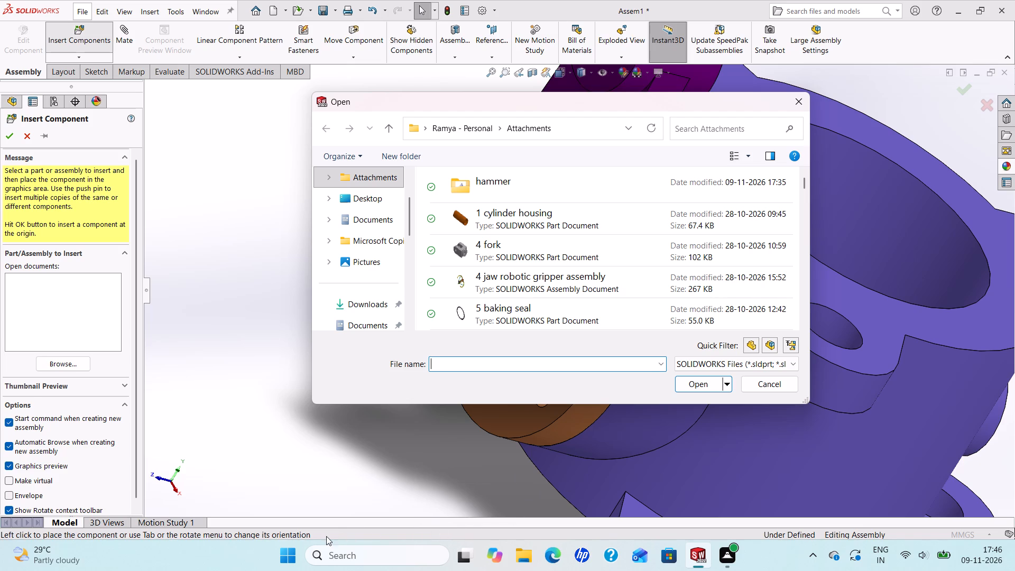
# Insert the butterfly screw part, rotated 90° about X, and place it beside the orange plate's open lower hole.
pyautogui.click(447, 364)
pyautogui.press('m')
pyautogui.press('BackSpace')
pyautogui.write('bu')
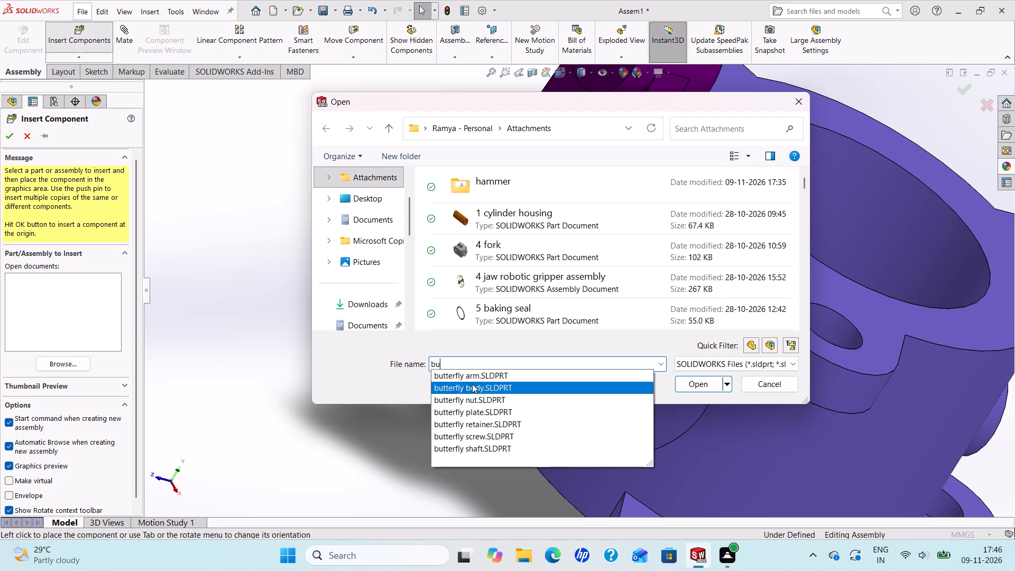
pyautogui.click(453, 435)
pyautogui.click(678, 381)
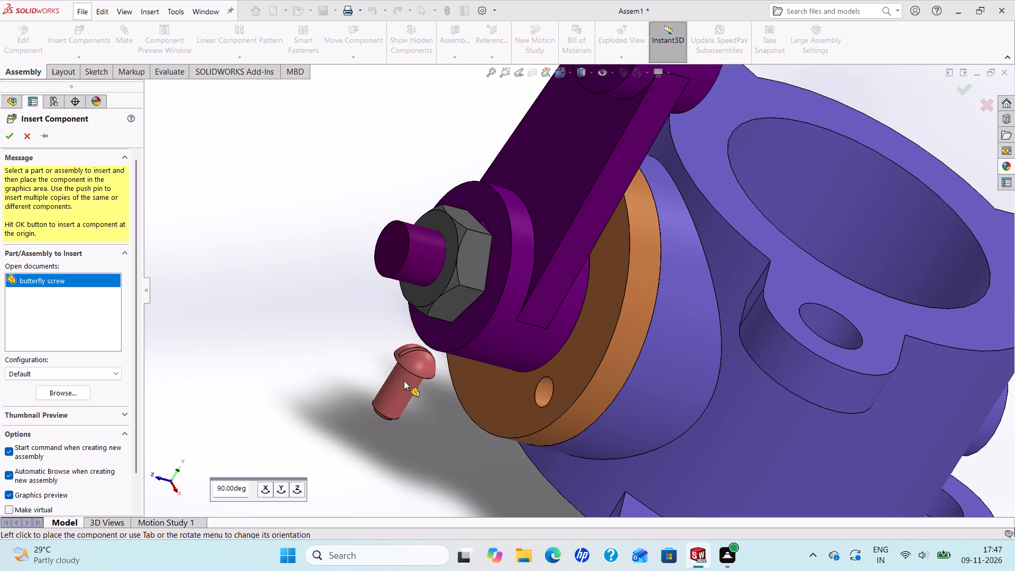
pyautogui.click(267, 494)
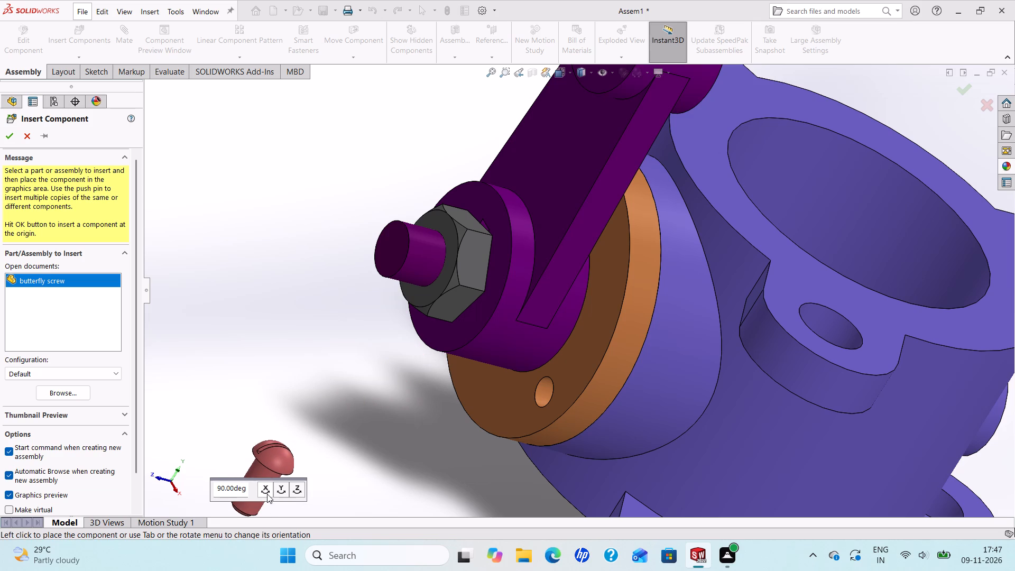
pyautogui.click(384, 424)
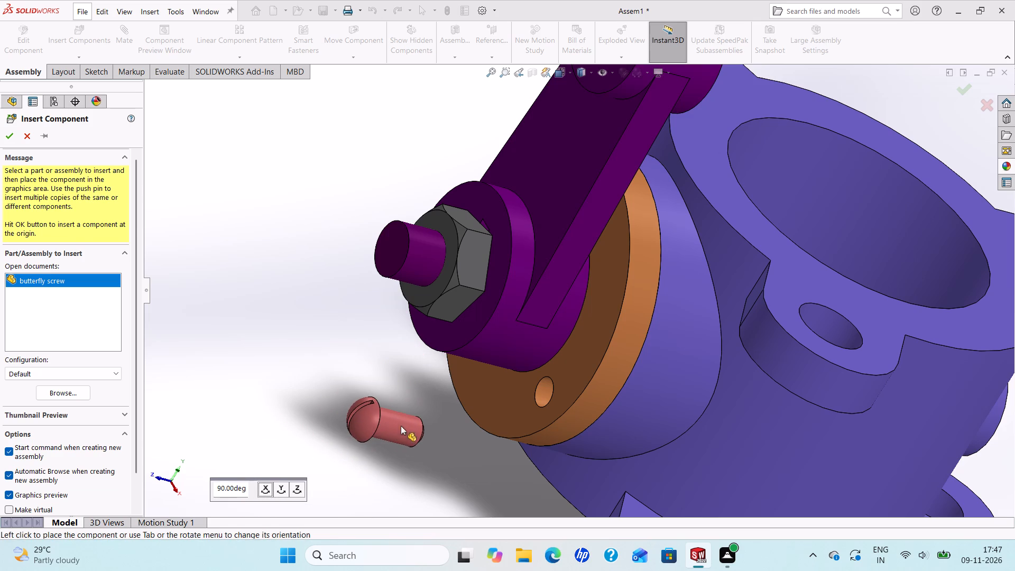
# Mate the screw's cylindrical shank concentric with the lower hole in the orange butterfly plate.
pyautogui.click(127, 38)
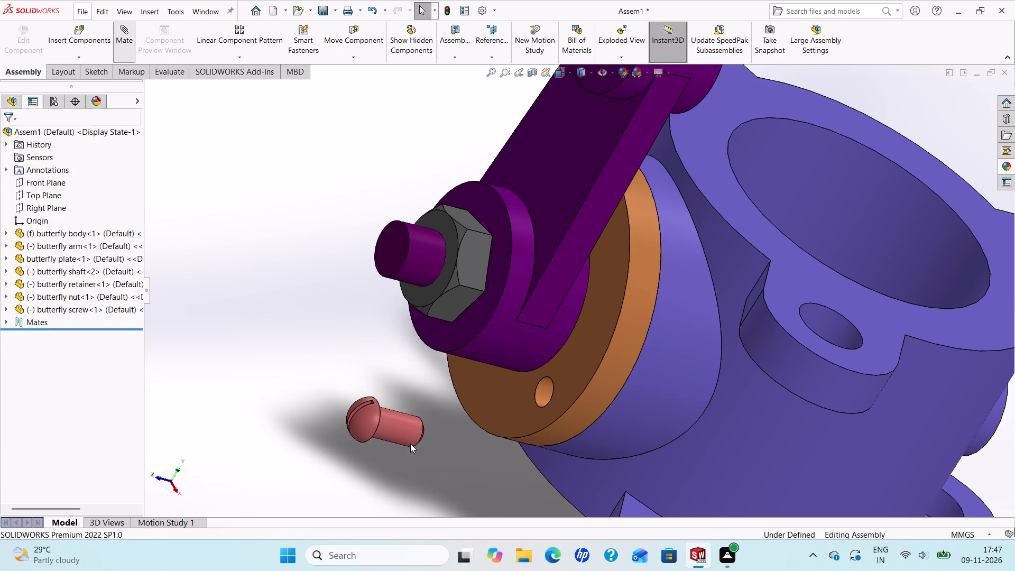
pyautogui.scroll(-2, 416, 443)
pyautogui.click(416, 406)
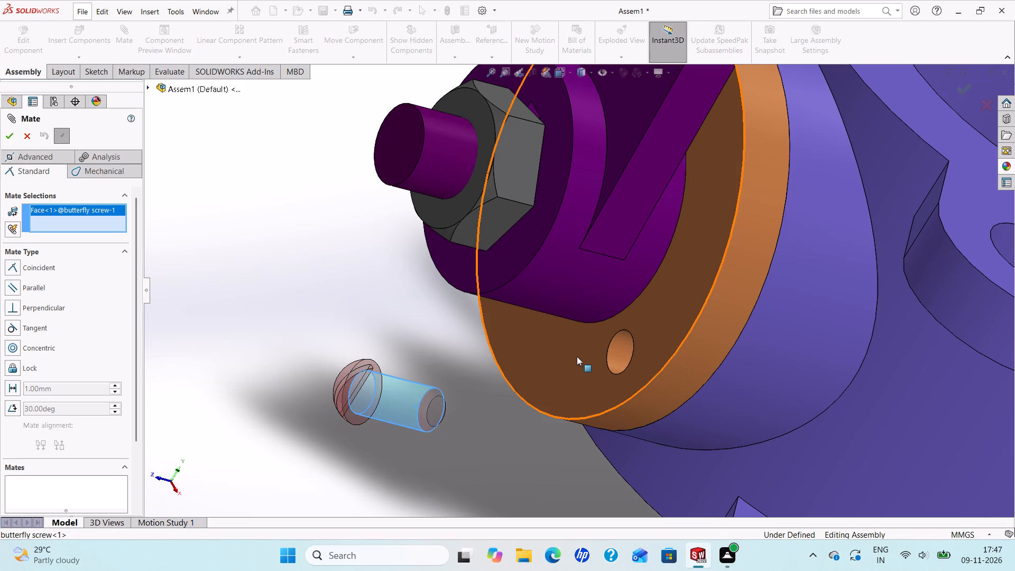
pyautogui.click(614, 366)
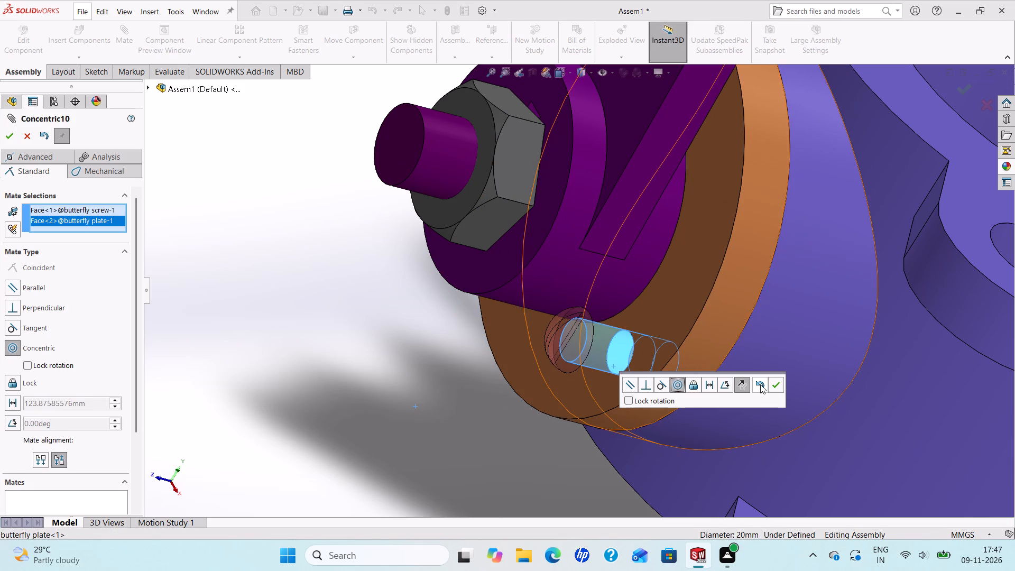
pyautogui.click(779, 384)
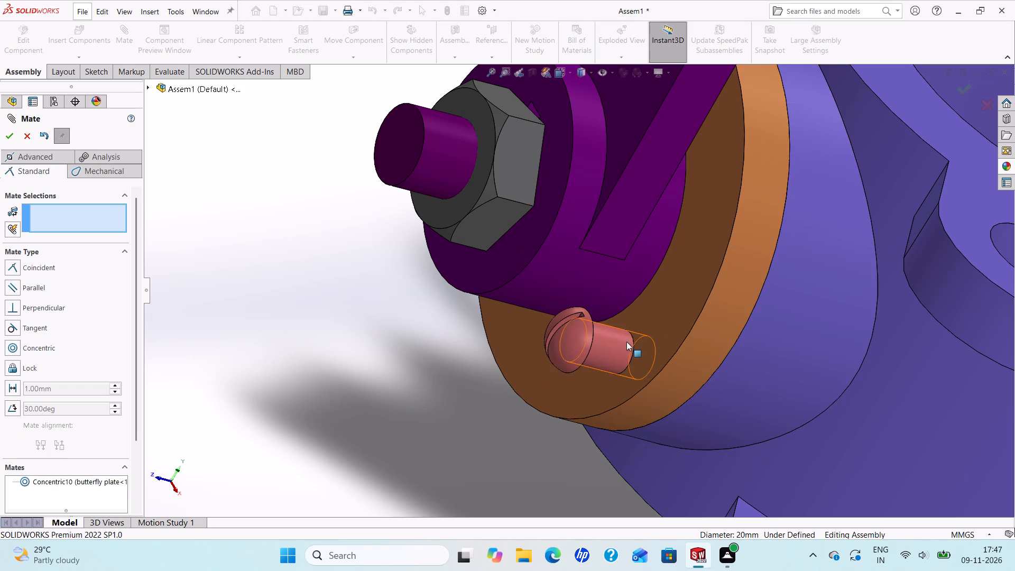
# Add a coincident mate between the underside of the screw head and the plate's outer face, and finish mating.
pyautogui.moveTo(624, 341); pyautogui.dragTo(562, 338, button='middle')
pyautogui.scroll(-2, 581, 370)
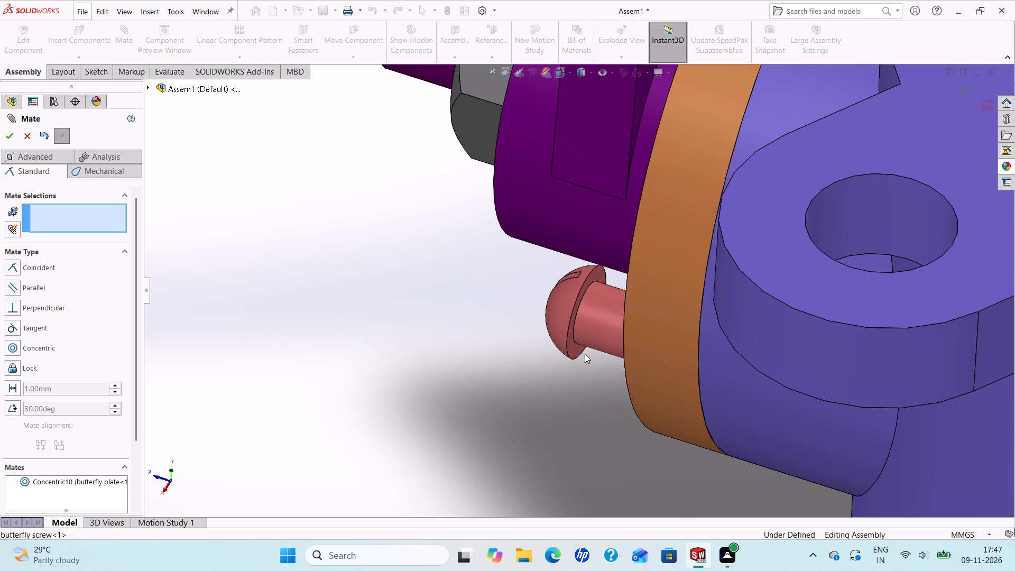
pyautogui.click(577, 353)
pyautogui.moveTo(591, 354); pyautogui.dragTo(642, 376, button='middle')
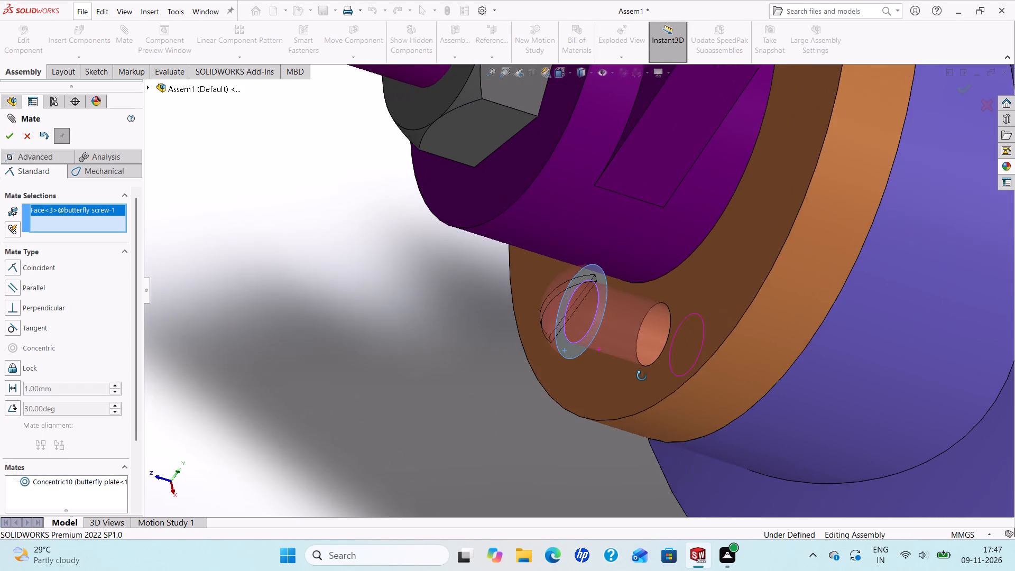
pyautogui.moveTo(642, 376); pyautogui.dragTo(651, 382, button='middle')
pyautogui.click(694, 327)
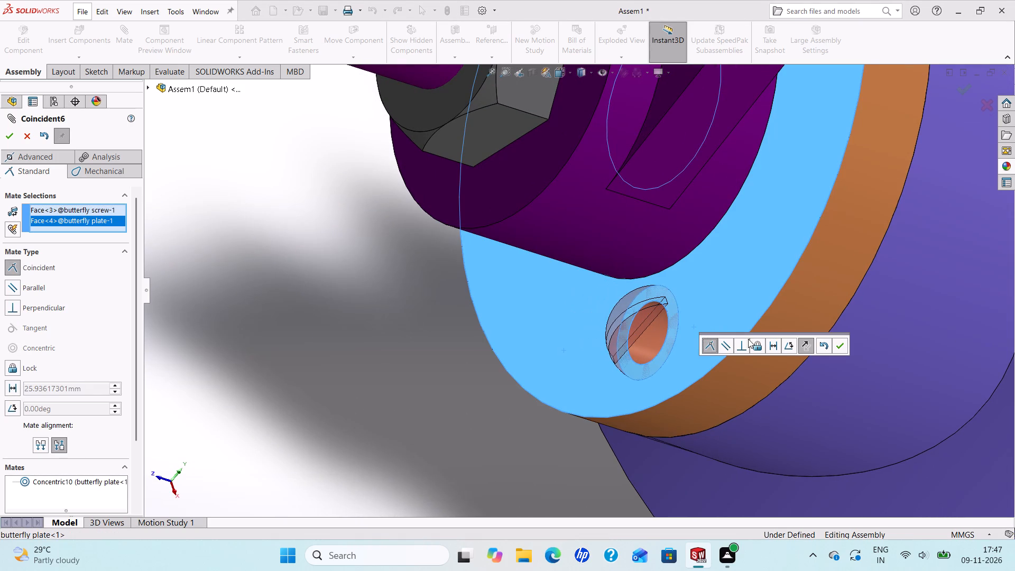
pyautogui.click(837, 346)
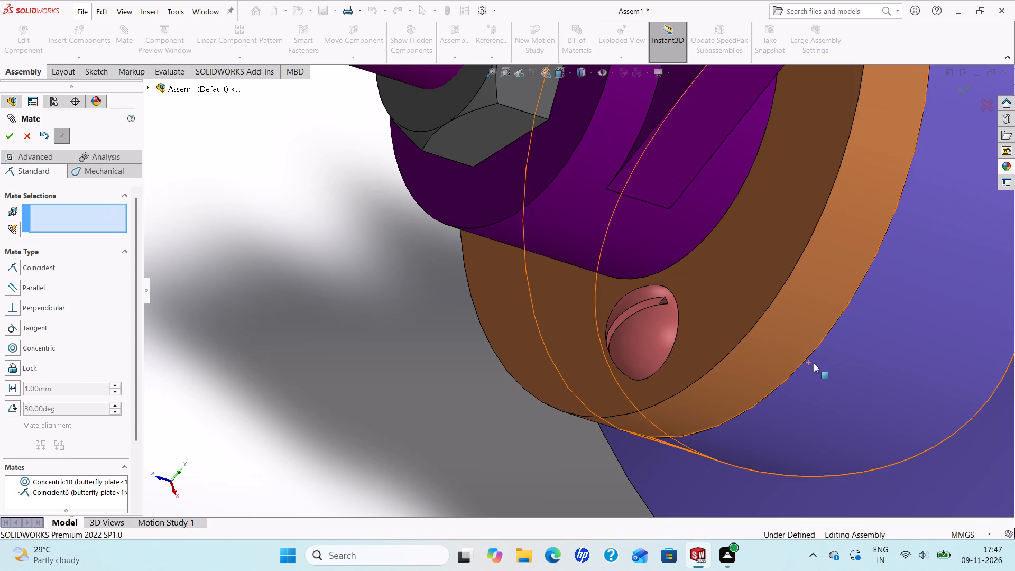
pyautogui.scroll(4, 630, 316)
pyautogui.moveTo(500, 248); pyautogui.dragTo(524, 264, button='middle')
pyautogui.scroll(1, 501, 247)
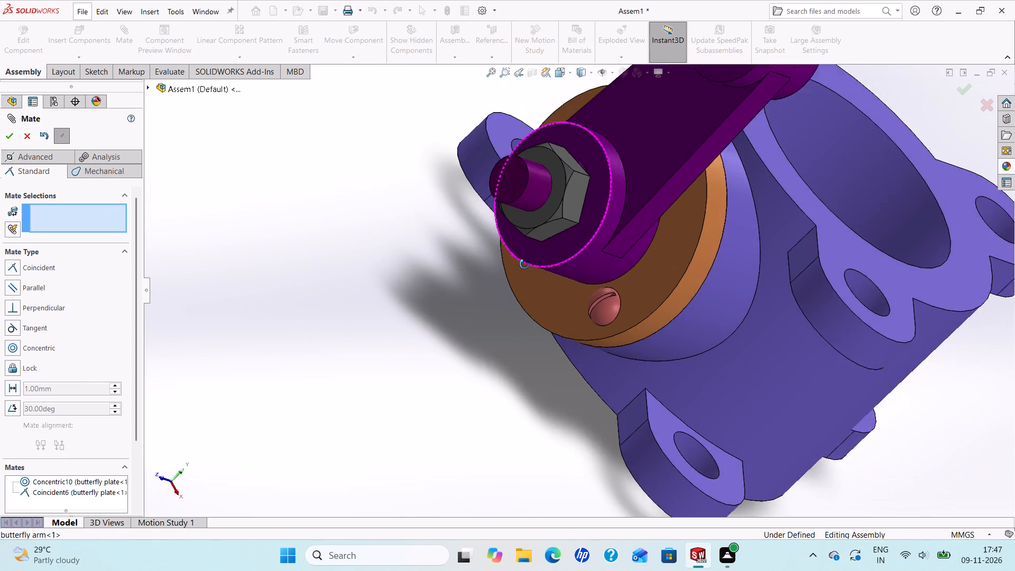
pyautogui.moveTo(524, 264); pyautogui.dragTo(542, 300, button='middle')
pyautogui.scroll(-1, 539, 296)
pyautogui.scroll(3, 492, 132)
pyautogui.scroll(-2, 524, 162)
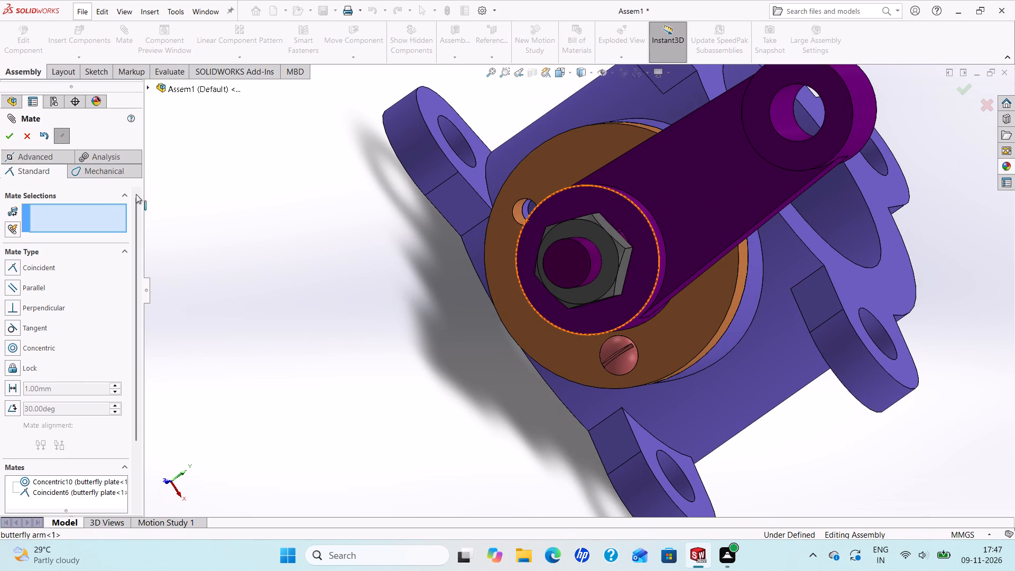
pyautogui.click(29, 136)
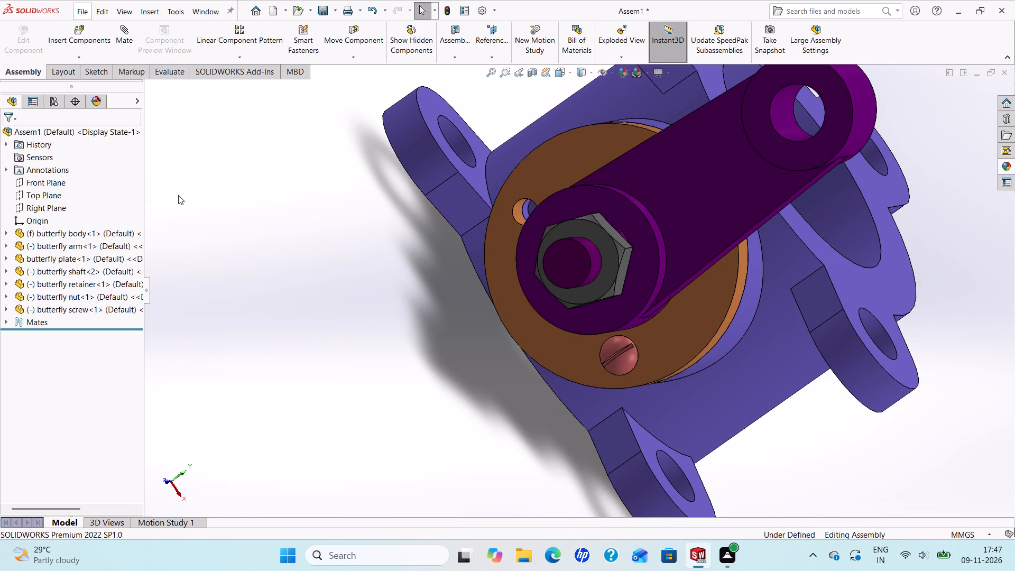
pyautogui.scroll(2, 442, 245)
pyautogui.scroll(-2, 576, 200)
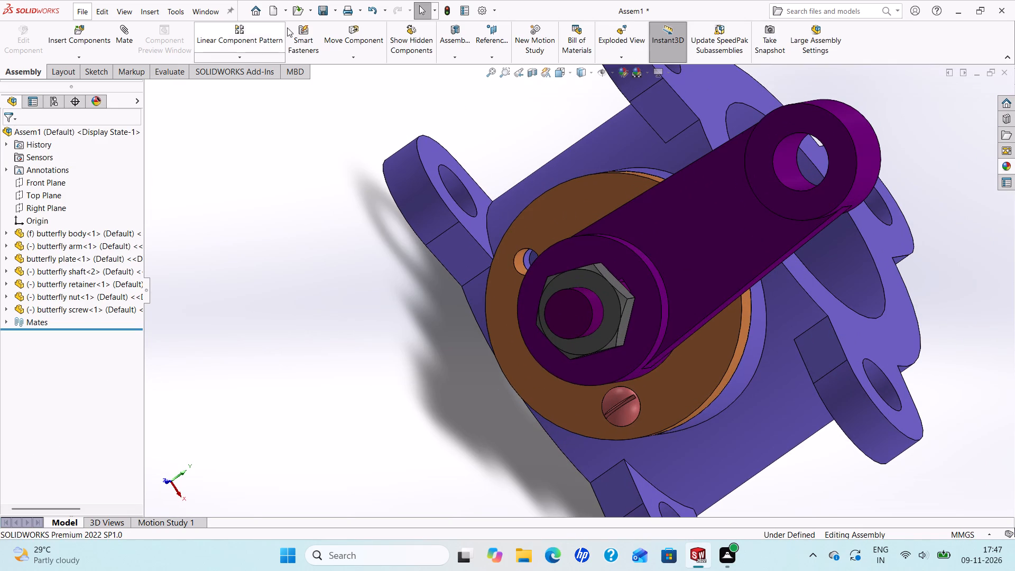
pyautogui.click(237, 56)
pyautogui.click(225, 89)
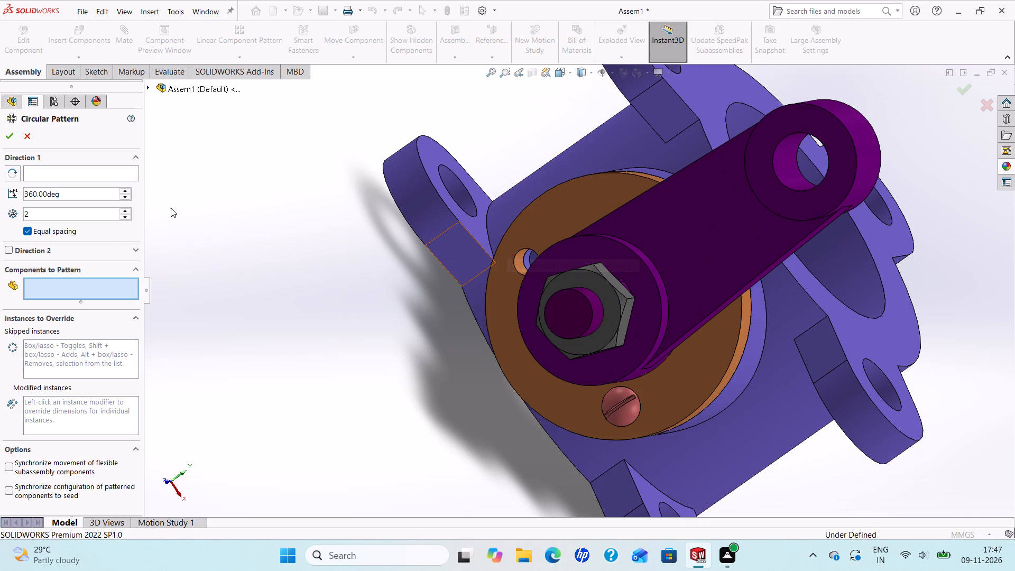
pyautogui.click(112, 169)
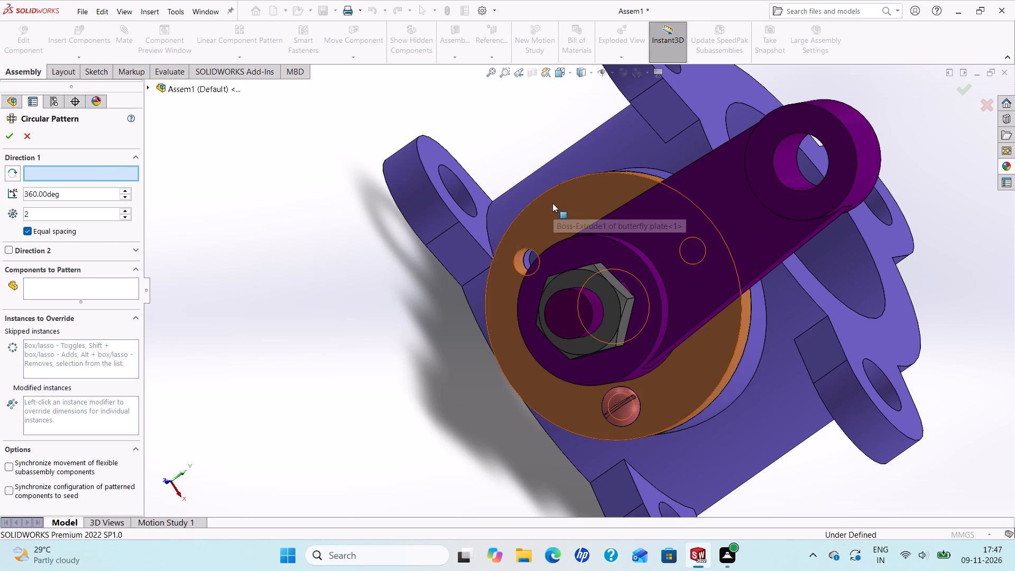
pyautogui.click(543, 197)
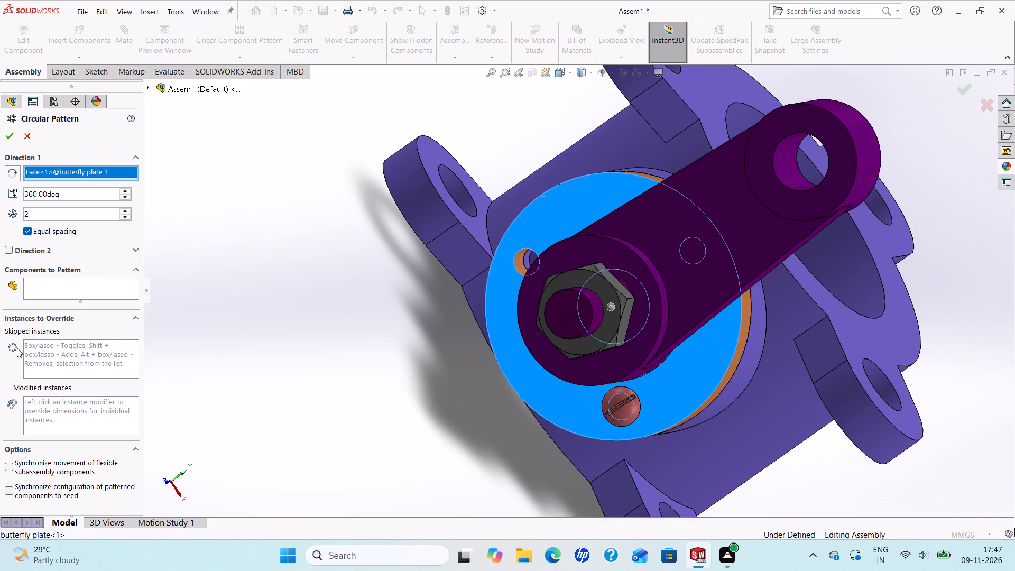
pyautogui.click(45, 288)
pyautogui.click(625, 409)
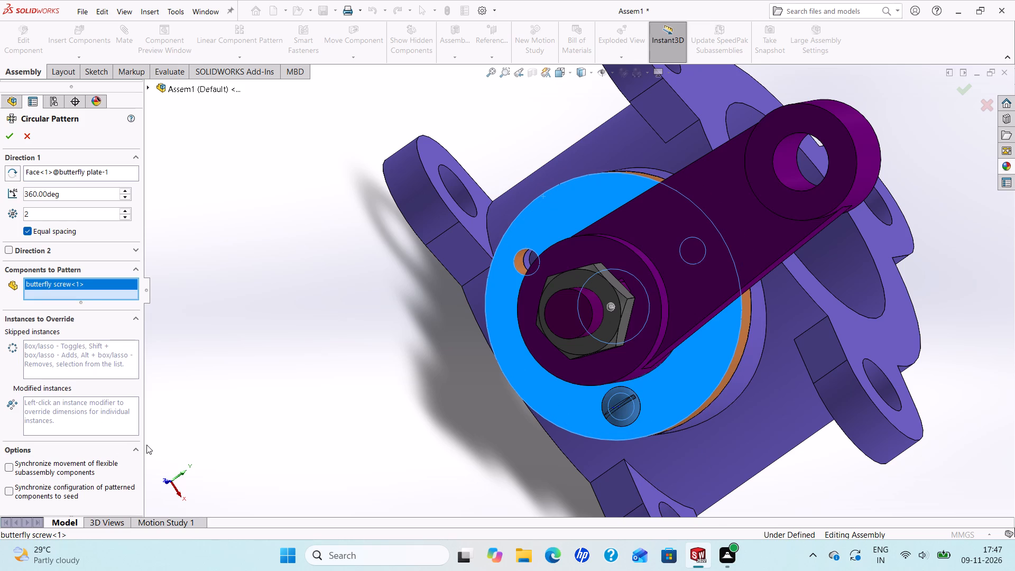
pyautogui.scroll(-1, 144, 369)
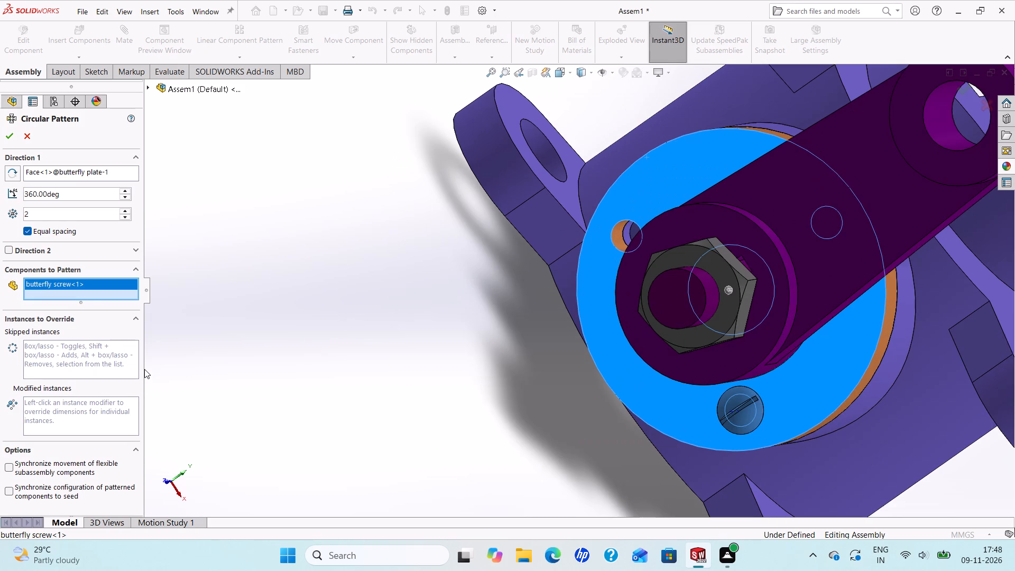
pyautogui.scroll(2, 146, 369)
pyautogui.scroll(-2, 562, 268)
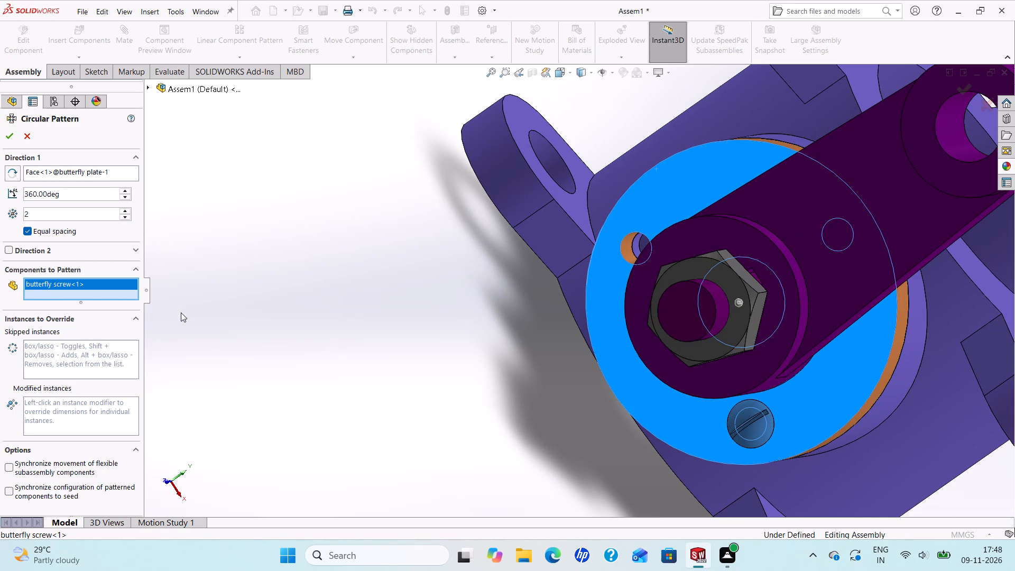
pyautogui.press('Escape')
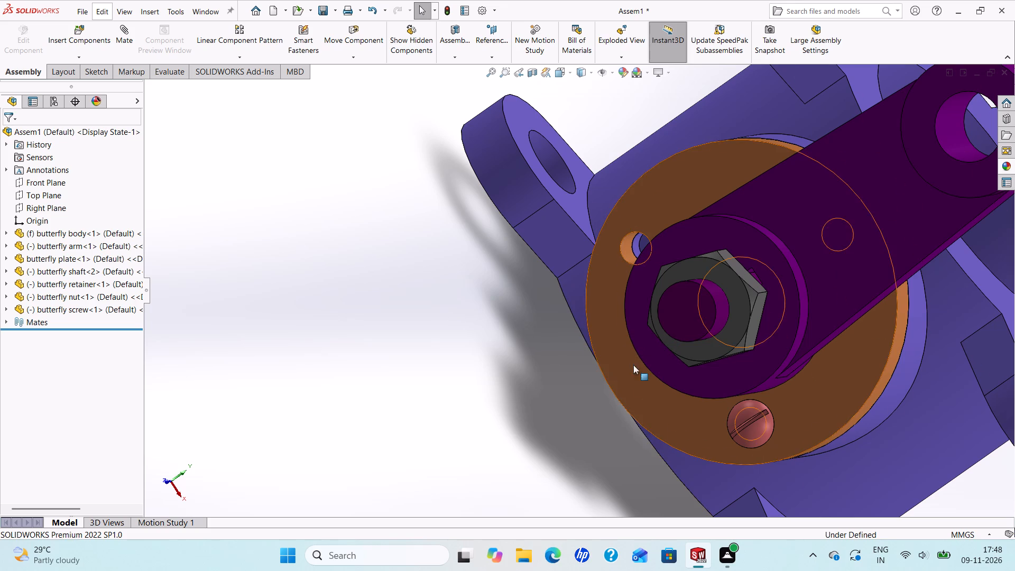
# Insert a second butterfly screw, turned in 90° increments about X and Y so its slotted head faces outward, beside the plate.
pyautogui.scroll(3, 614, 354)
pyautogui.click(79, 40)
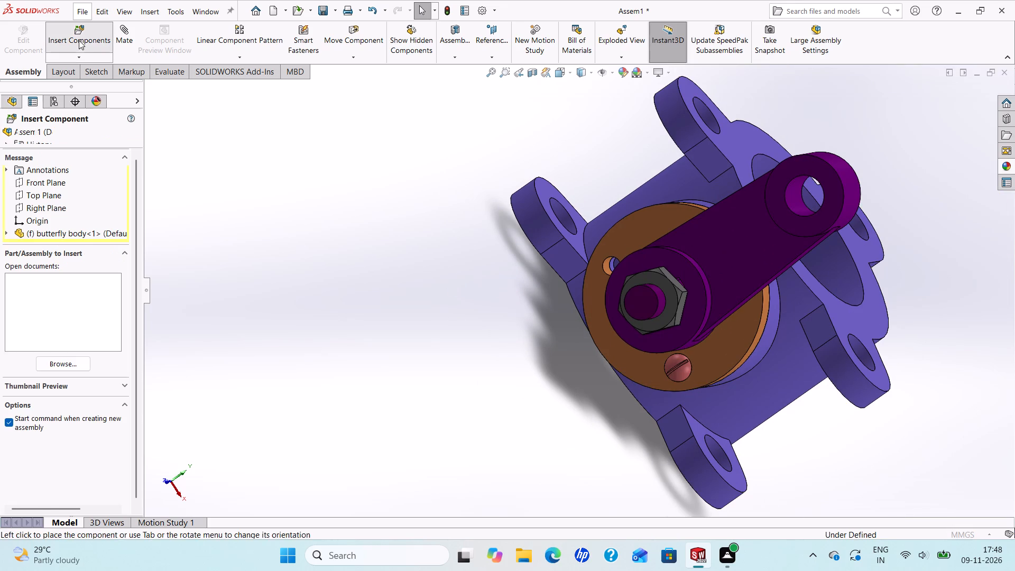
pyautogui.press('b')
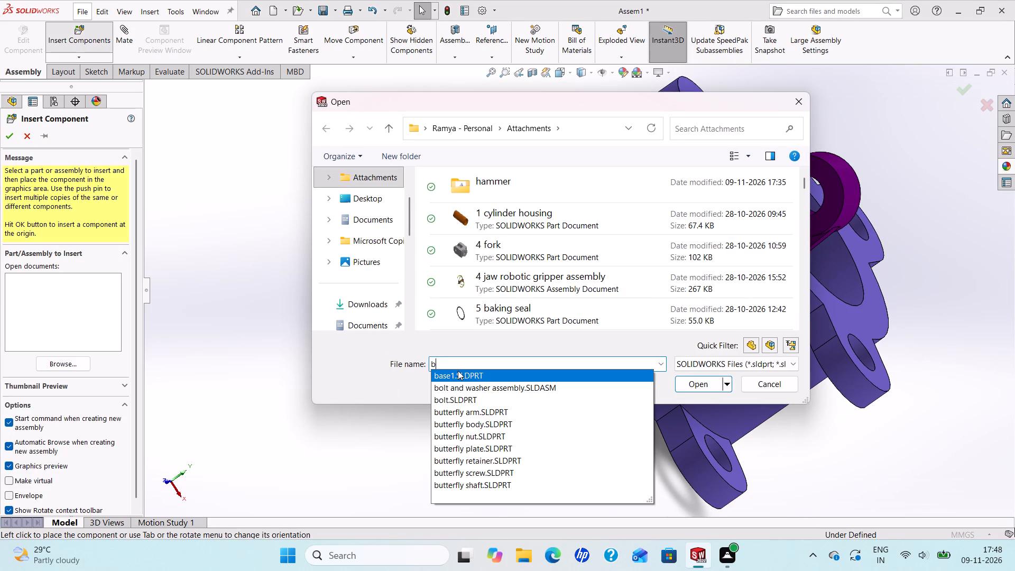
pyautogui.press('u')
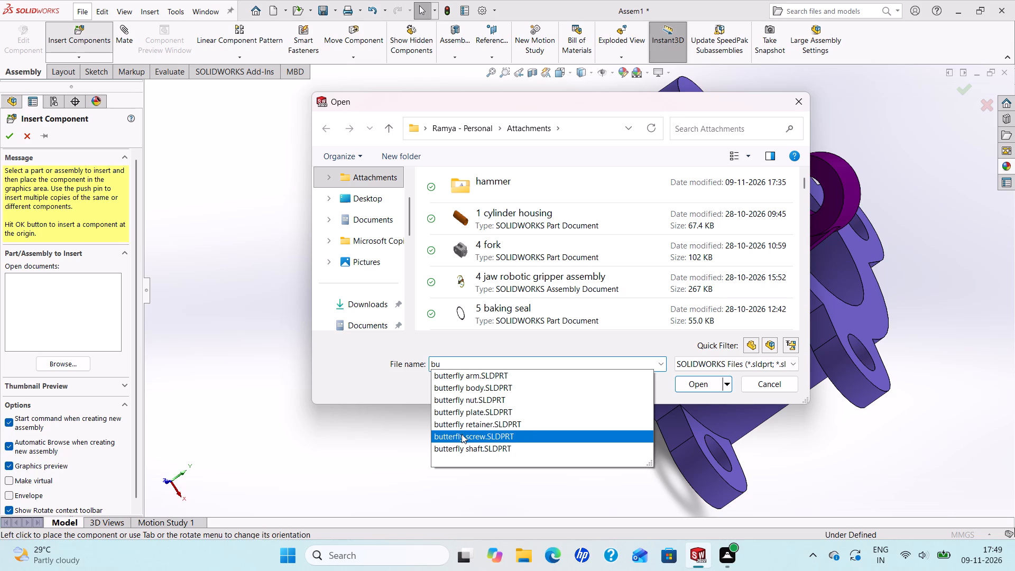
pyautogui.click(462, 434)
pyautogui.click(698, 380)
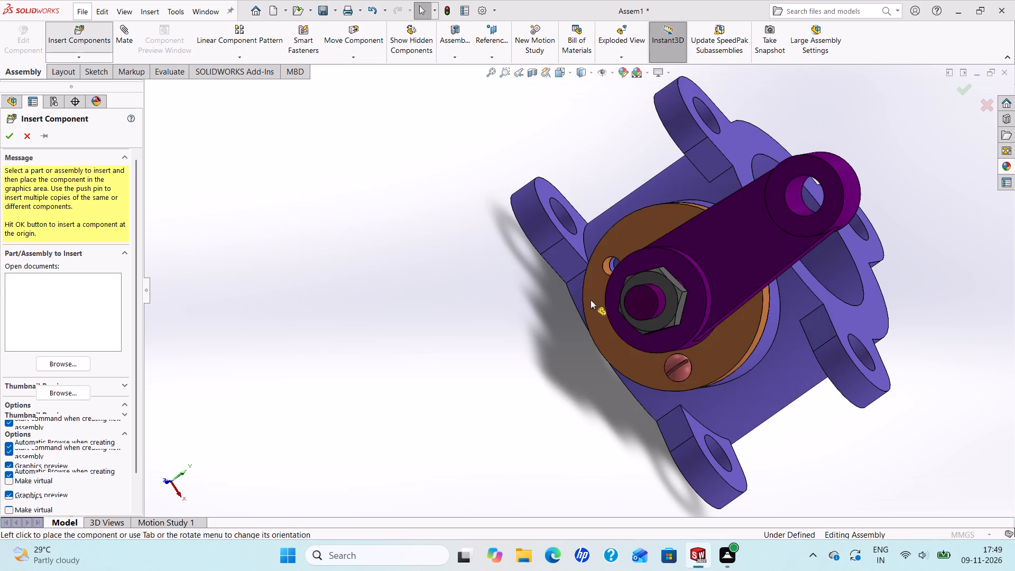
pyautogui.scroll(-2, 571, 281)
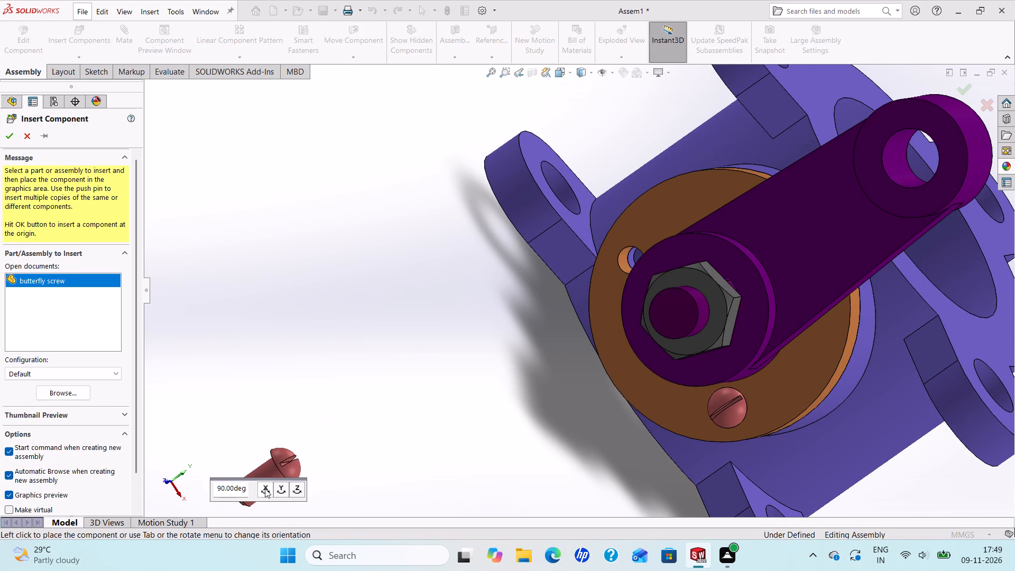
pyautogui.click(265, 489)
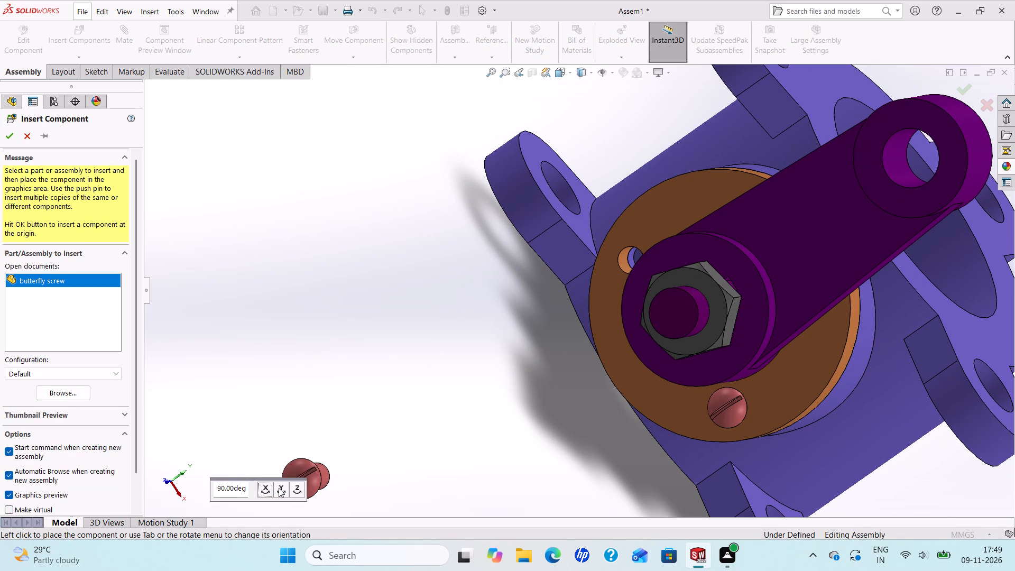
pyautogui.click(278, 489)
pyautogui.click(266, 486)
pyautogui.click(266, 486)
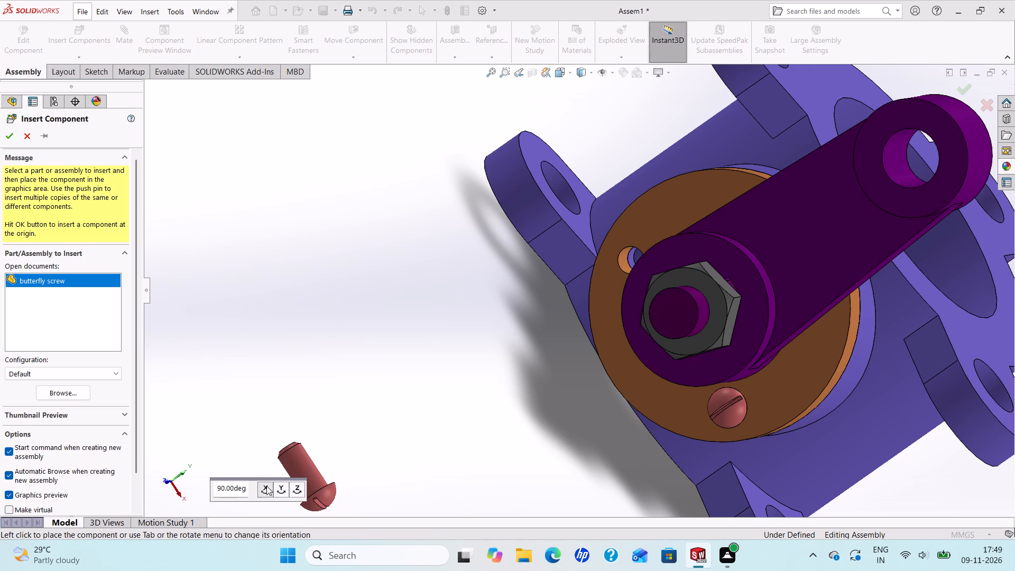
pyautogui.click(282, 486)
pyautogui.click(282, 486)
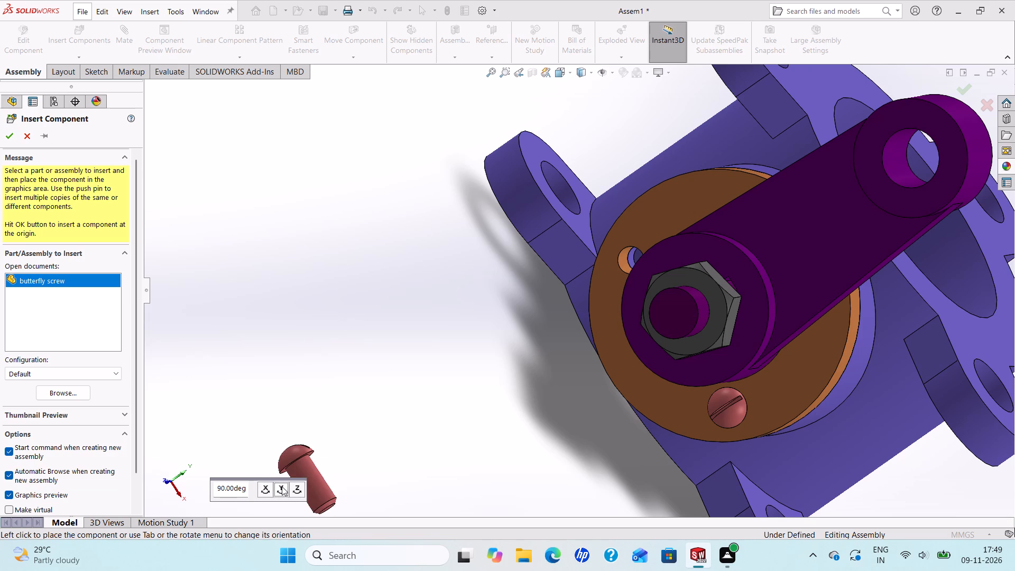
pyautogui.click(282, 486)
pyautogui.click(503, 318)
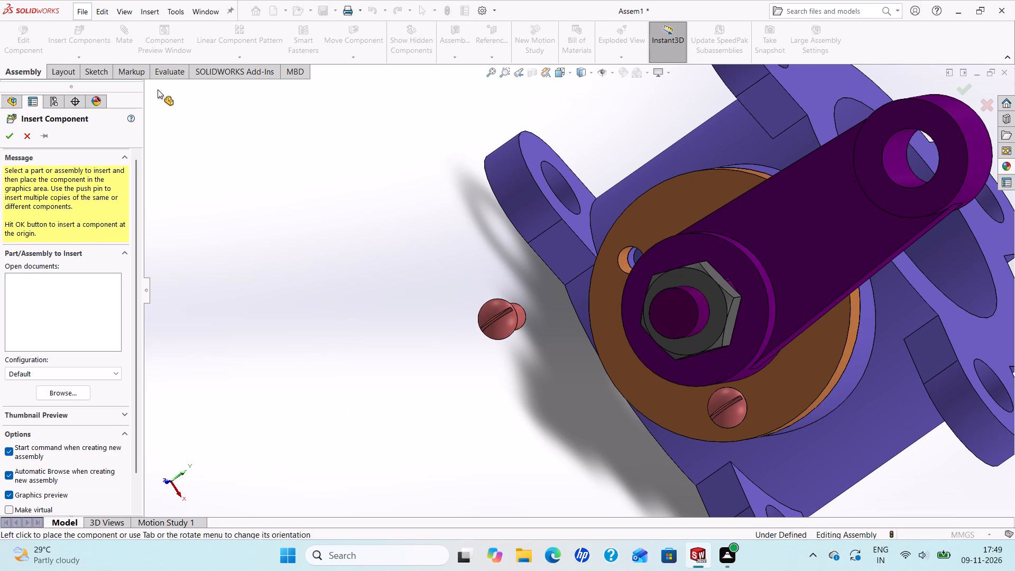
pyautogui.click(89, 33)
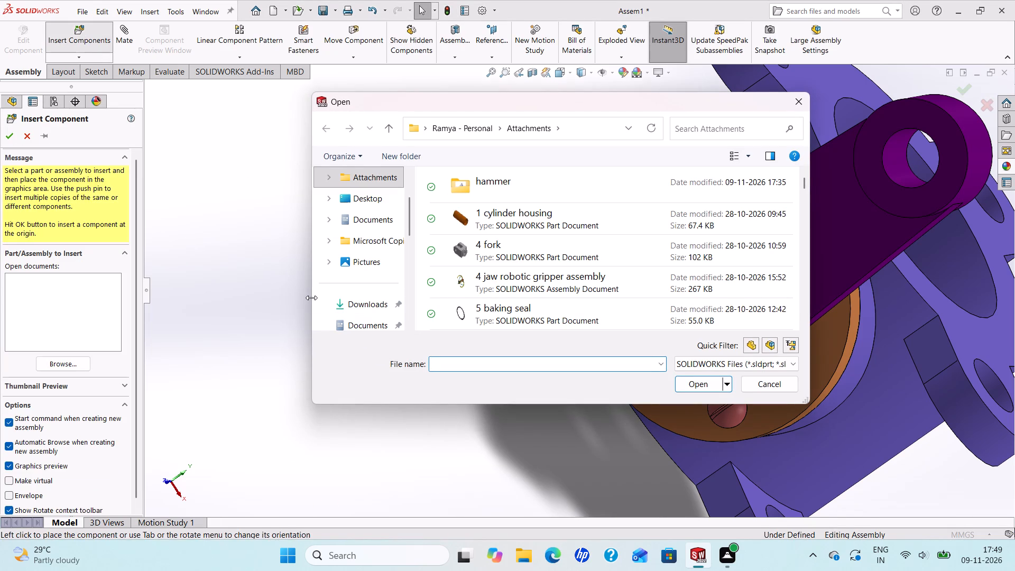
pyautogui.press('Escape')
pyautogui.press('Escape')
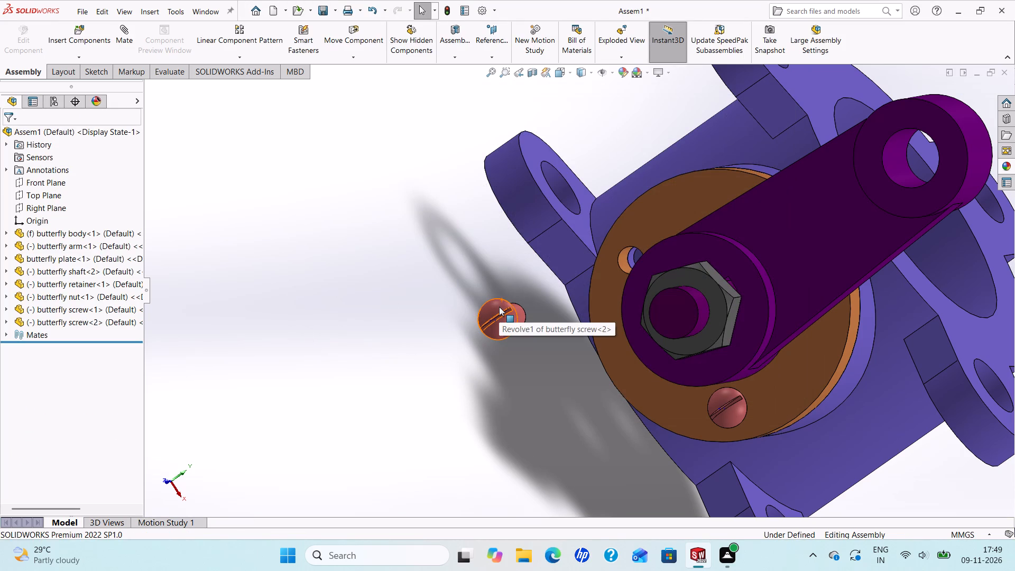
# Copy the loose second butterfly screw, placing a third screw in the same orientation beside it.
pyautogui.keyDown('ctrl'); pyautogui.moveTo(499, 307); pyautogui.dragTo(449, 257); pyautogui.keyUp('ctrl')
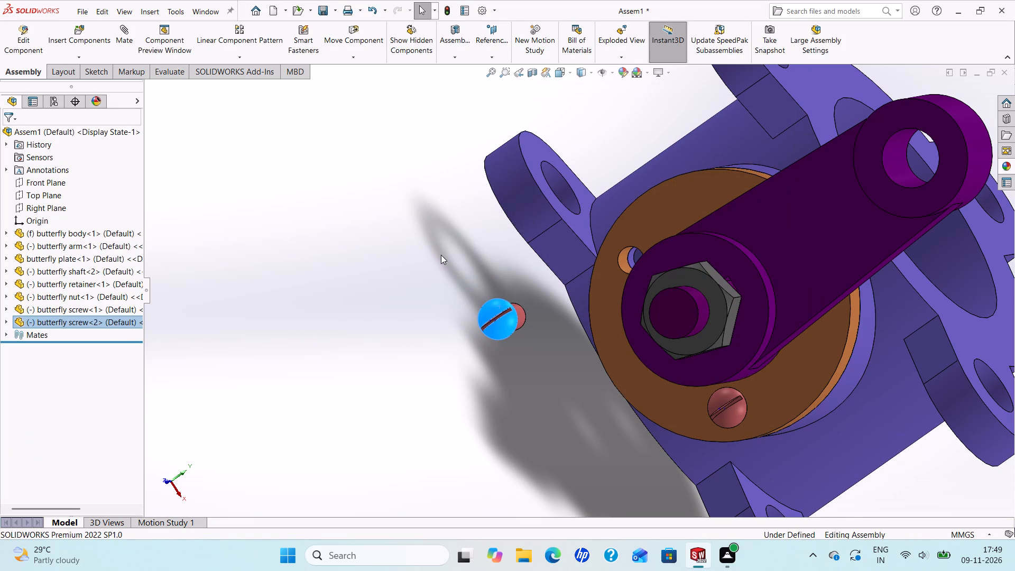
pyautogui.press('Escape')
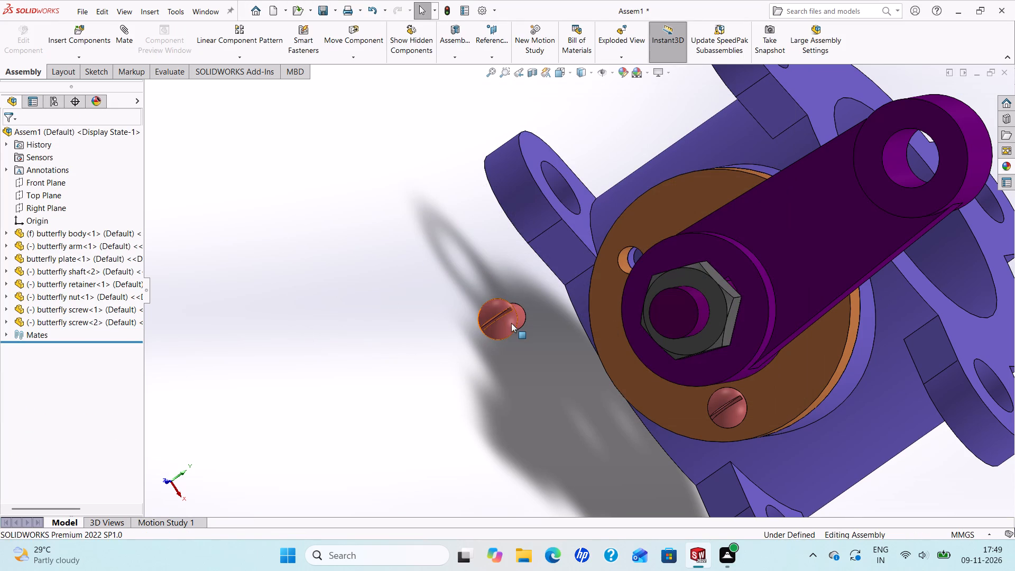
pyautogui.keyDown('ctrl'); pyautogui.moveTo(505, 320); pyautogui.dragTo(483, 320); pyautogui.keyUp('ctrl')
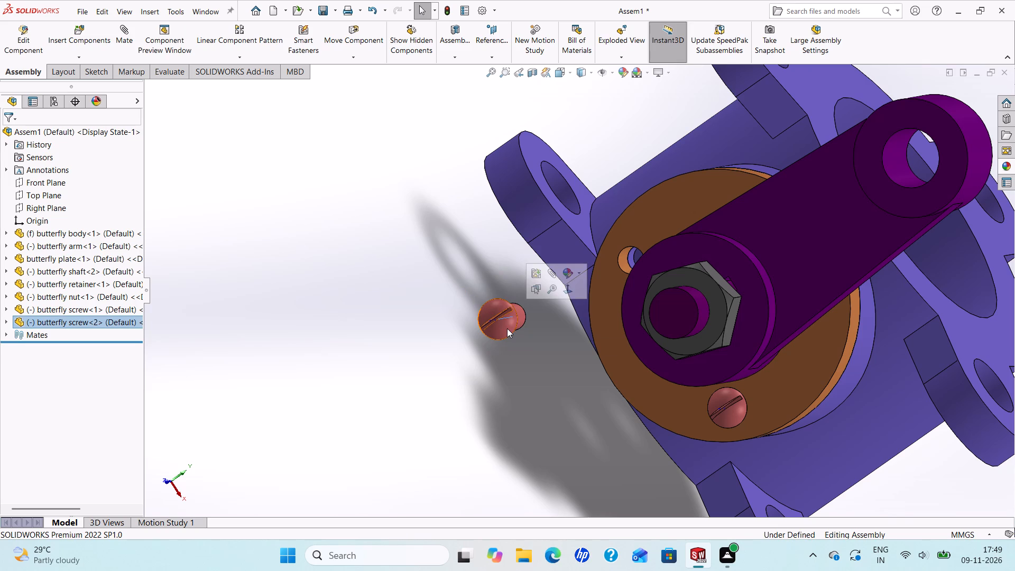
pyautogui.press('Escape')
pyautogui.press('Escape')
pyautogui.press('Escape')
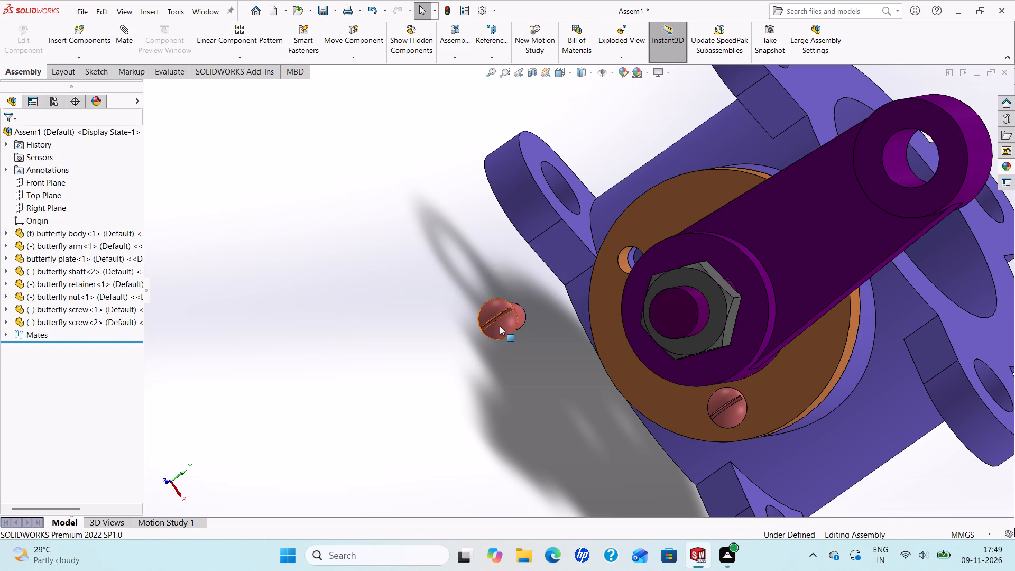
pyautogui.keyDown('ctrl'); pyautogui.moveTo(501, 324); pyautogui.dragTo(430, 271); pyautogui.keyUp('ctrl')
pyautogui.scroll(1, 484, 307)
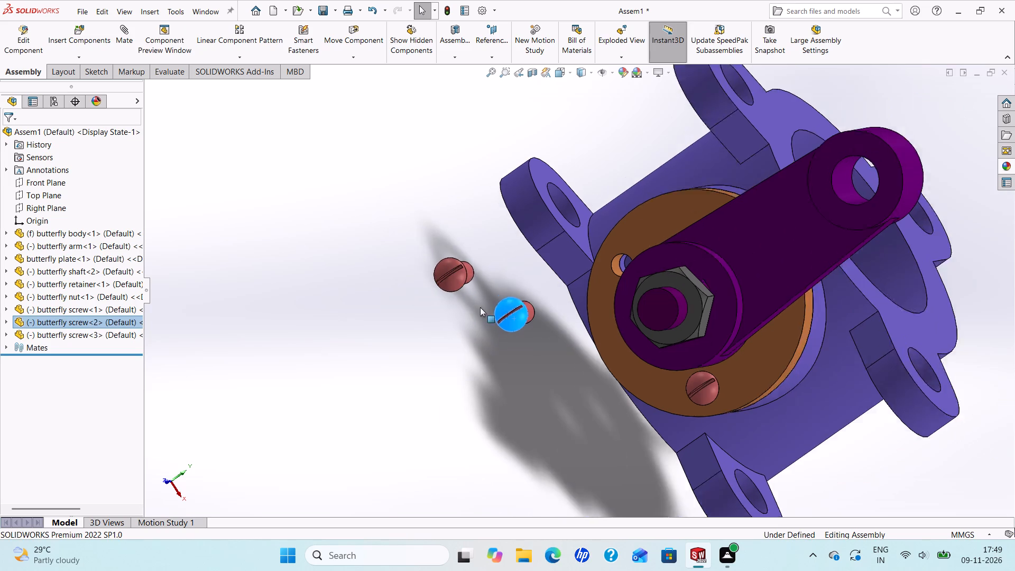
pyautogui.scroll(2, 480, 307)
pyautogui.scroll(-1, 575, 326)
pyautogui.press('Escape')
pyautogui.scroll(-2, 540, 283)
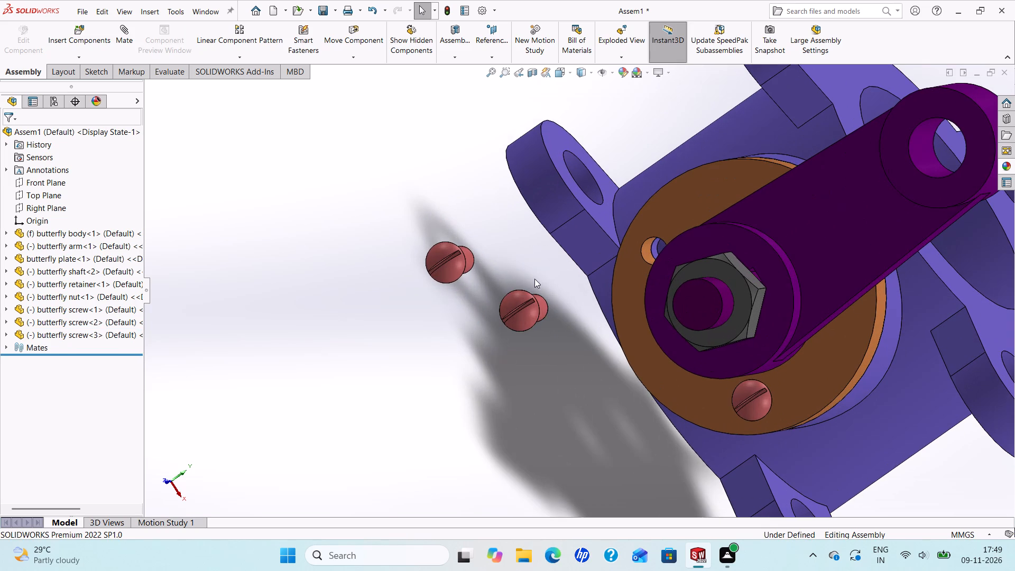
# Mate the second screw's cylindrical shank concentric with the visible open hole in the orange butterfly plate.
pyautogui.click(122, 43)
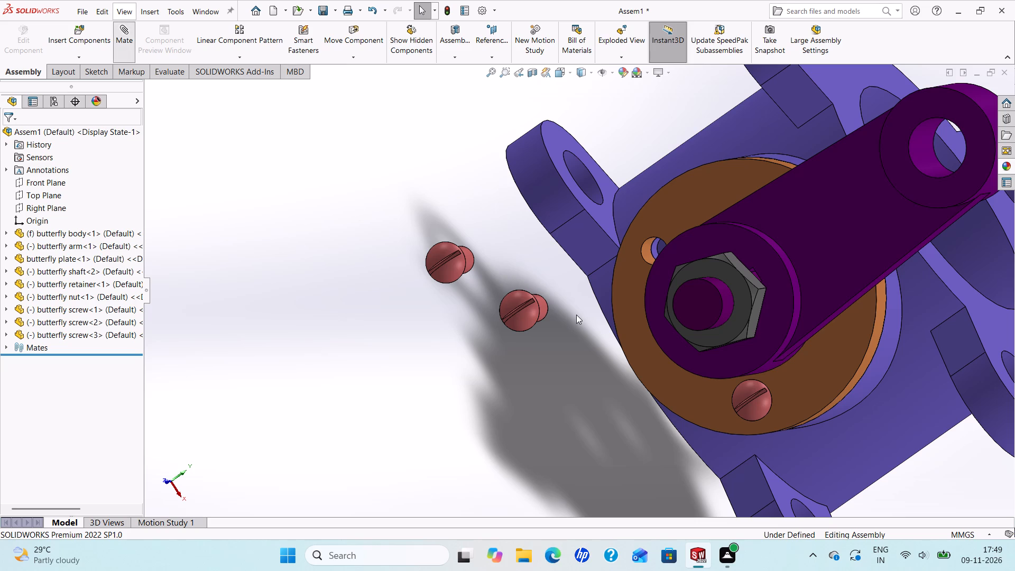
pyautogui.scroll(-3, 577, 315)
pyautogui.click(515, 305)
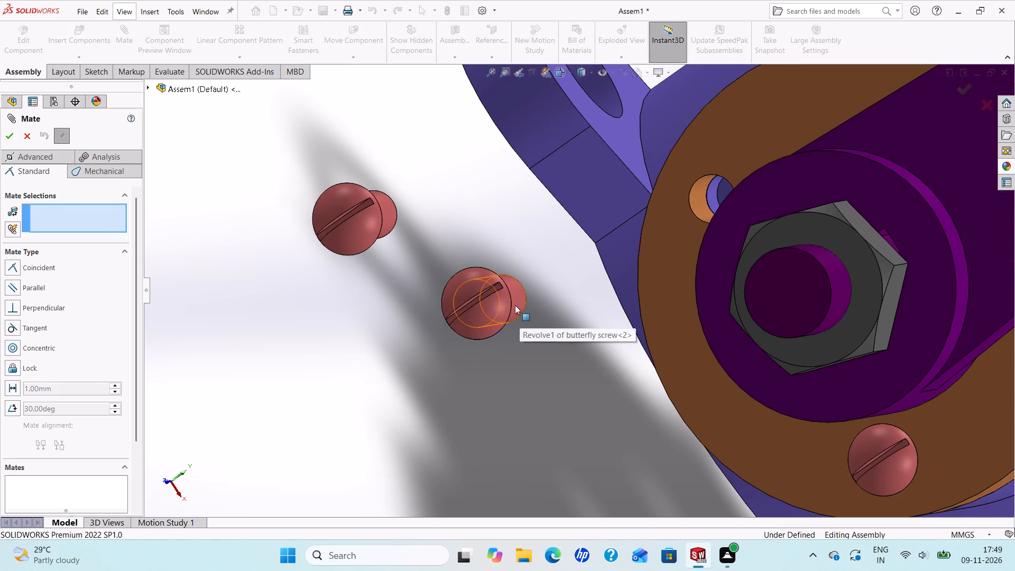
pyautogui.click(703, 211)
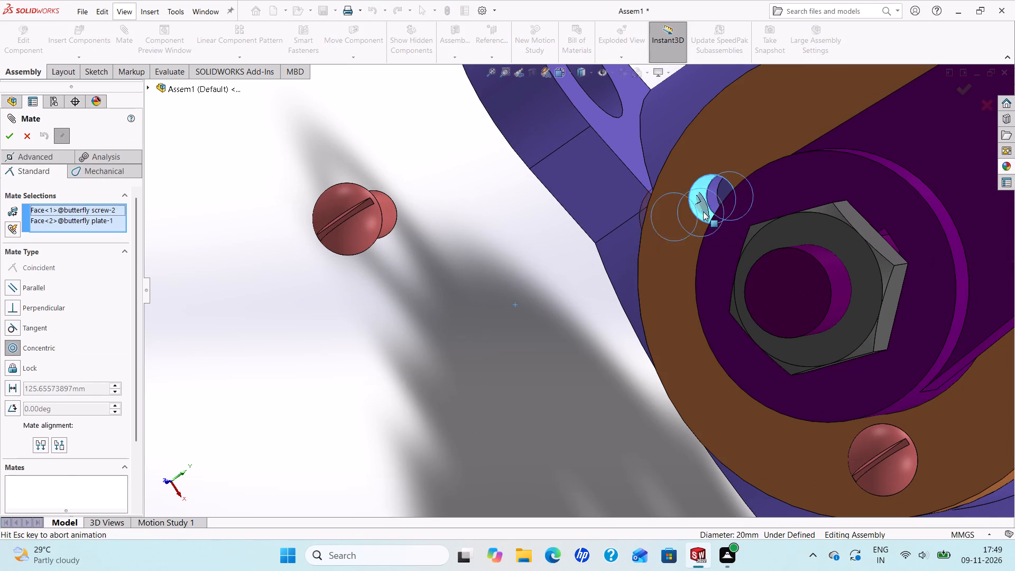
pyautogui.click(869, 184)
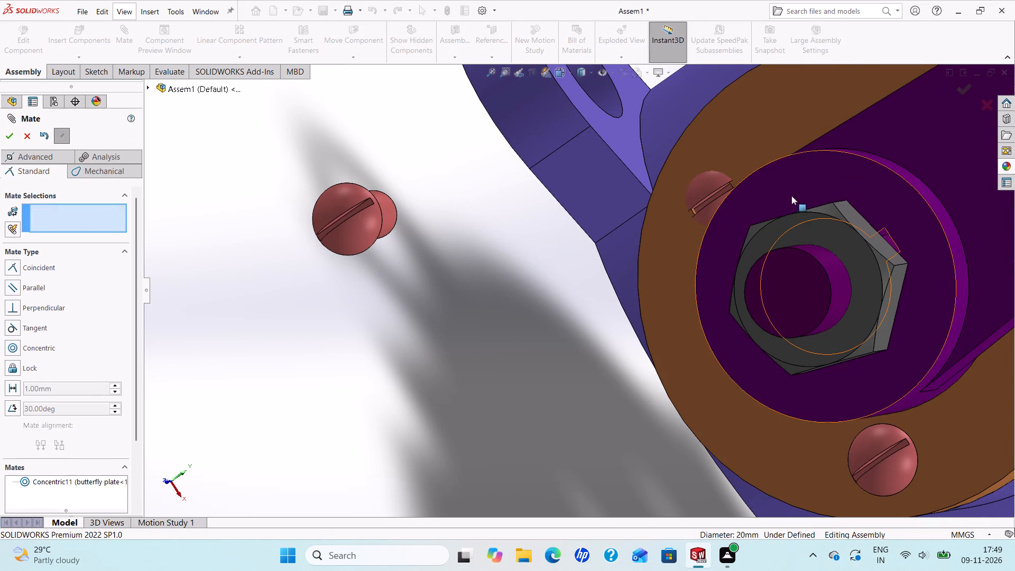
# Pull the second screw outward and mate the underside of its head coincident with the plate's outer face.
pyautogui.scroll(2, 790, 196)
pyautogui.moveTo(692, 217); pyautogui.dragTo(716, 279, button='middle')
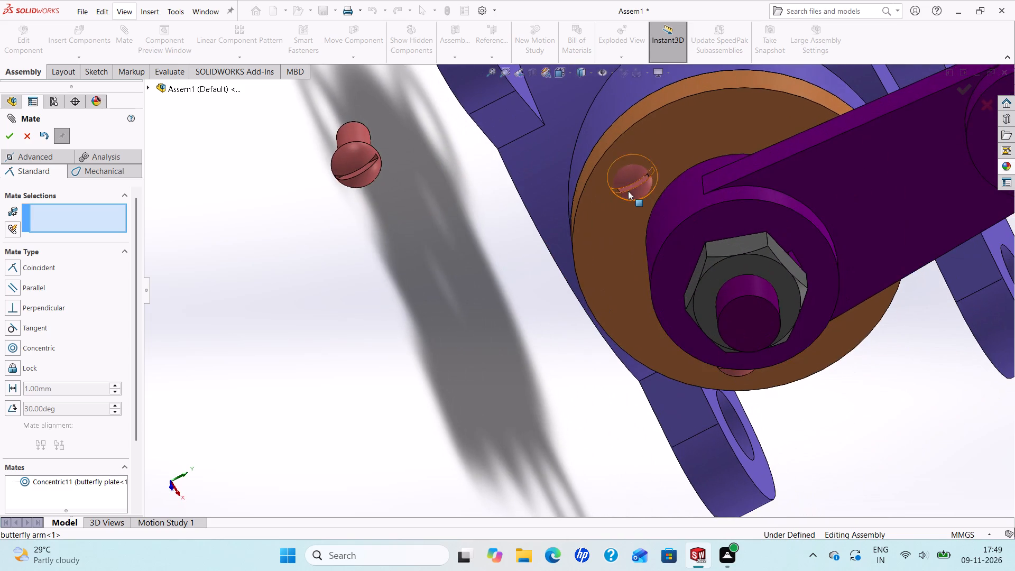
pyautogui.scroll(-4, 643, 186)
pyautogui.moveTo(620, 218); pyautogui.dragTo(537, 274)
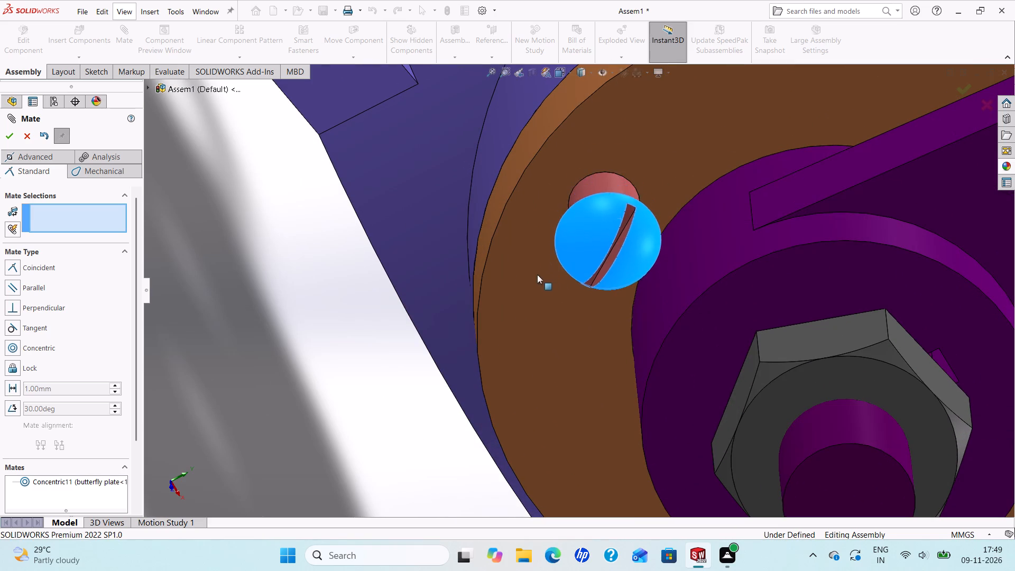
pyautogui.moveTo(537, 274); pyautogui.dragTo(531, 286)
pyautogui.moveTo(540, 254); pyautogui.dragTo(630, 412, button='middle')
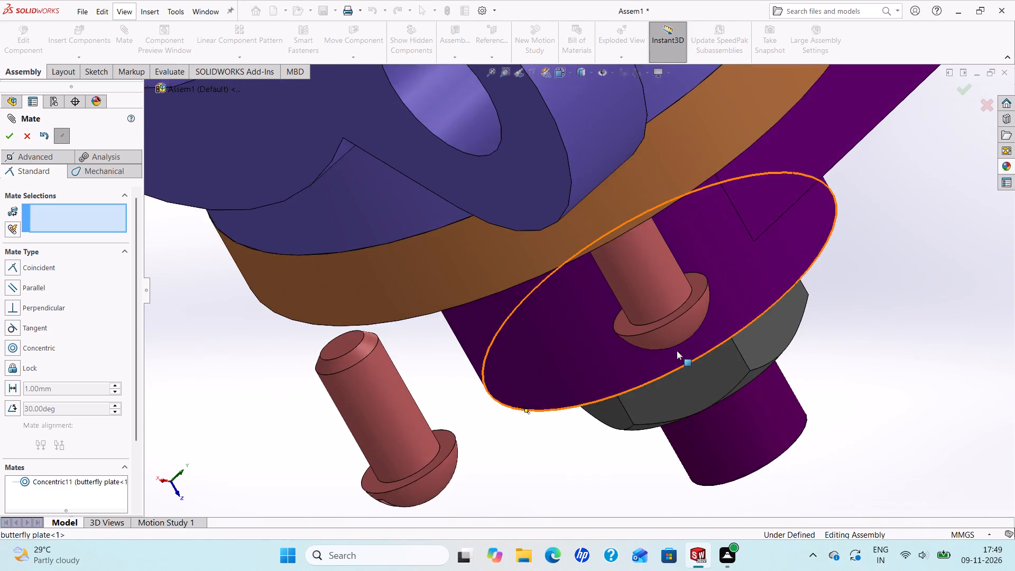
pyautogui.scroll(1, 675, 347)
pyautogui.click(630, 321)
pyautogui.moveTo(633, 322); pyautogui.dragTo(623, 306, button='middle')
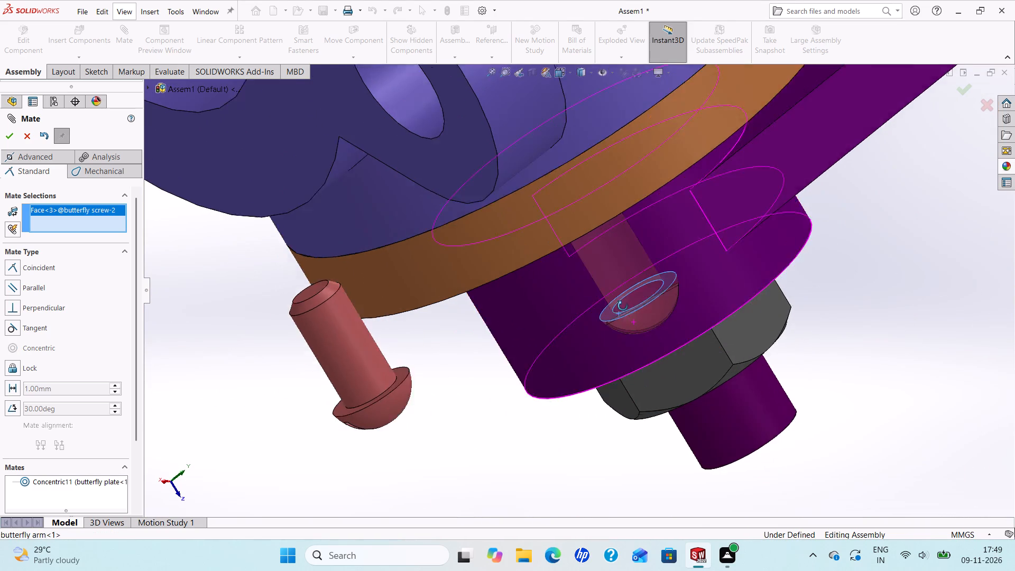
pyautogui.moveTo(623, 306); pyautogui.dragTo(526, 178, button='middle')
pyautogui.scroll(1, 525, 175)
pyautogui.click(587, 195)
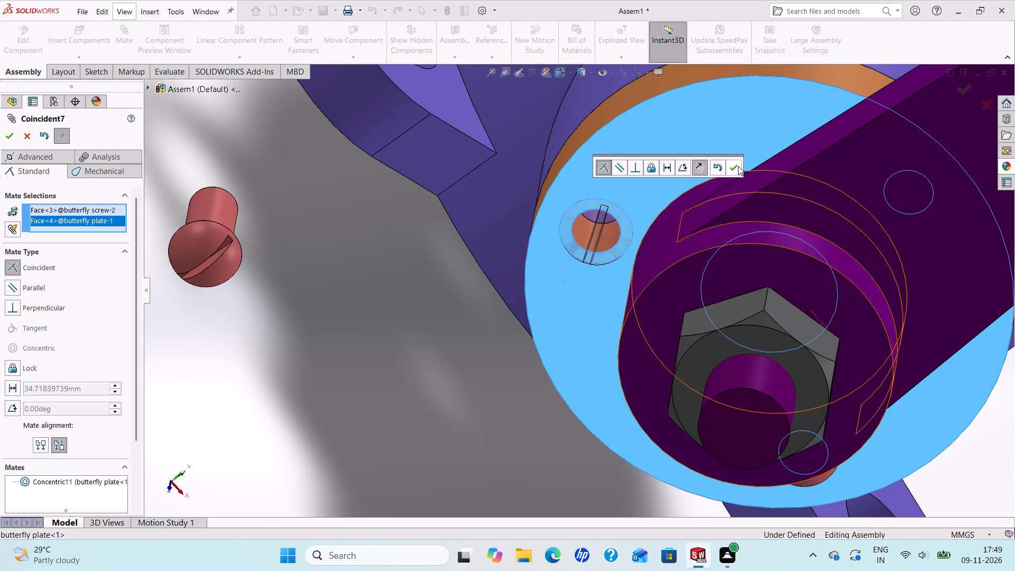
pyautogui.click(738, 166)
# Swing the purple arm about the shaft to uncover the plate's remaining open hole.
pyautogui.scroll(4, 717, 179)
pyautogui.moveTo(707, 219); pyautogui.dragTo(616, 192, button='middle')
pyautogui.moveTo(741, 243); pyautogui.dragTo(680, 192)
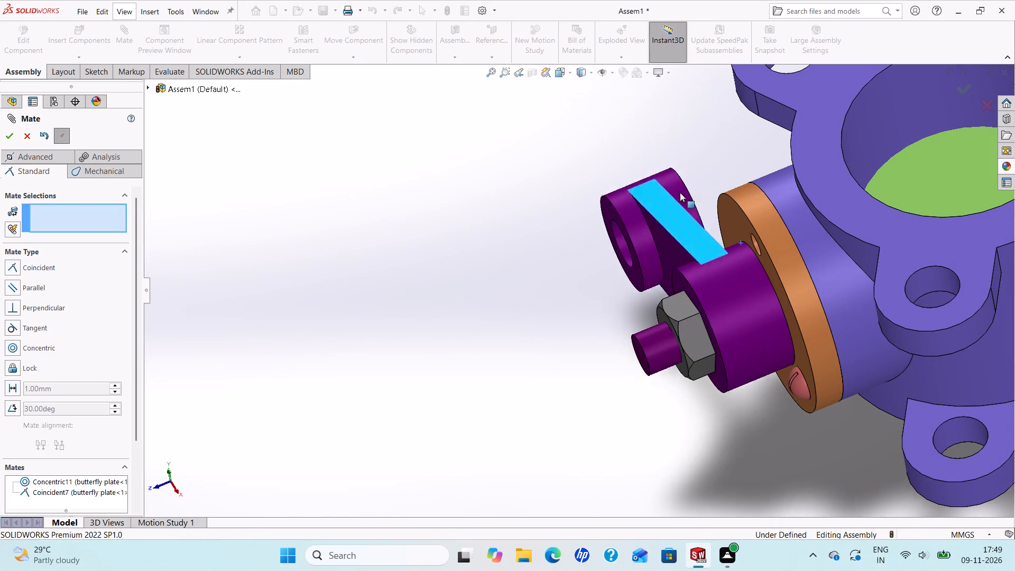
pyautogui.moveTo(680, 192); pyautogui.dragTo(665, 185)
# Mate the third screw's cylindrical shank concentric with the remaining open hole in the orange plate.
pyautogui.moveTo(602, 275); pyautogui.dragTo(671, 209, button='middle')
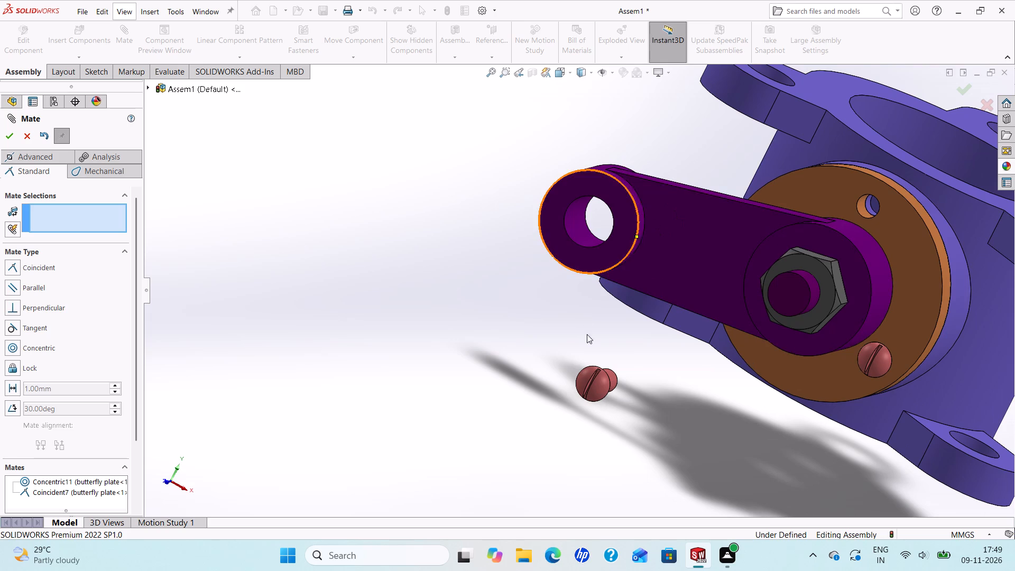
pyautogui.moveTo(640, 403); pyautogui.dragTo(611, 404, button='middle')
pyautogui.scroll(1, 634, 399)
pyautogui.scroll(-3, 643, 377)
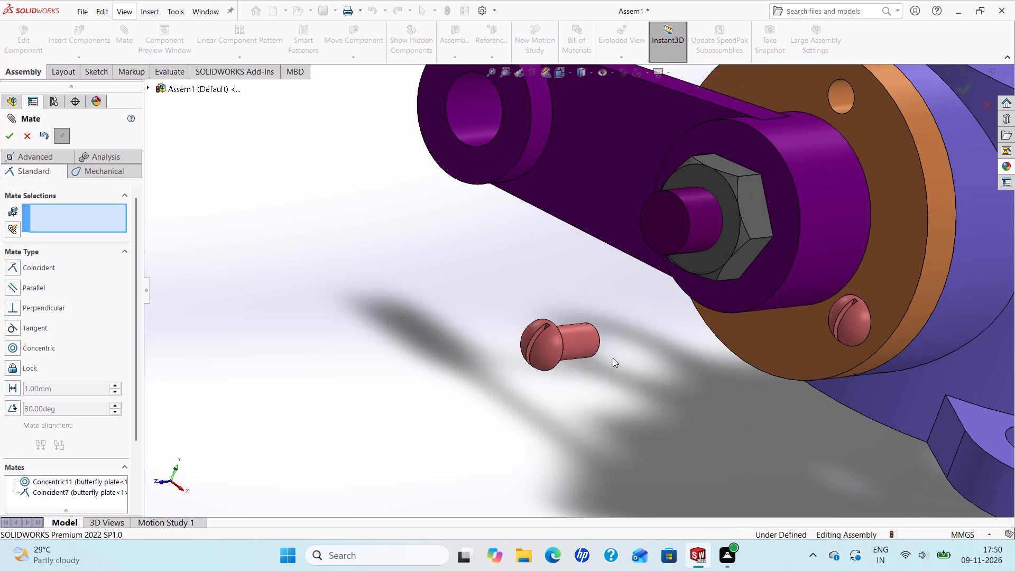
pyautogui.click(583, 335)
pyautogui.scroll(2, 801, 201)
pyautogui.scroll(-3, 792, 177)
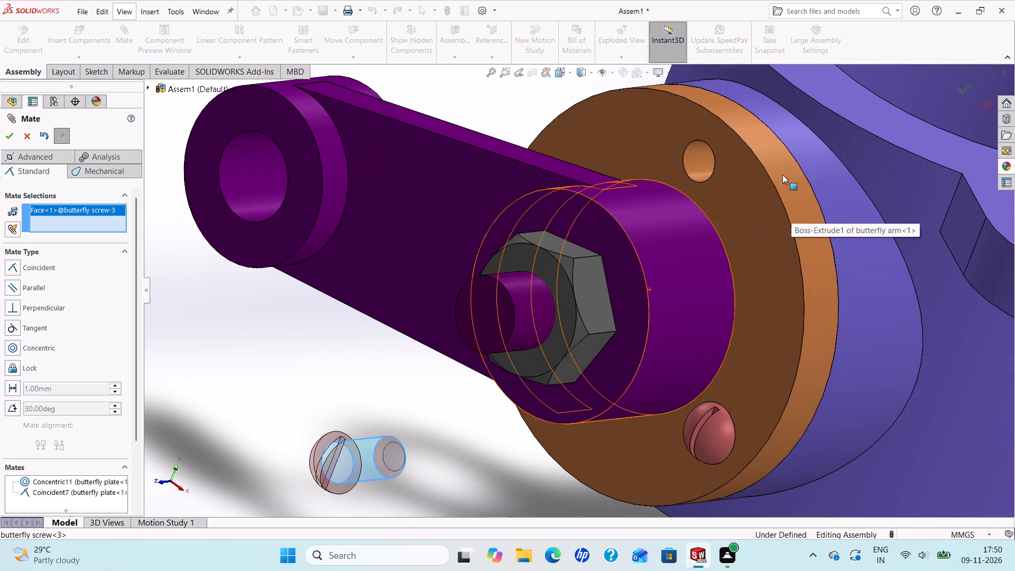
pyautogui.click(703, 172)
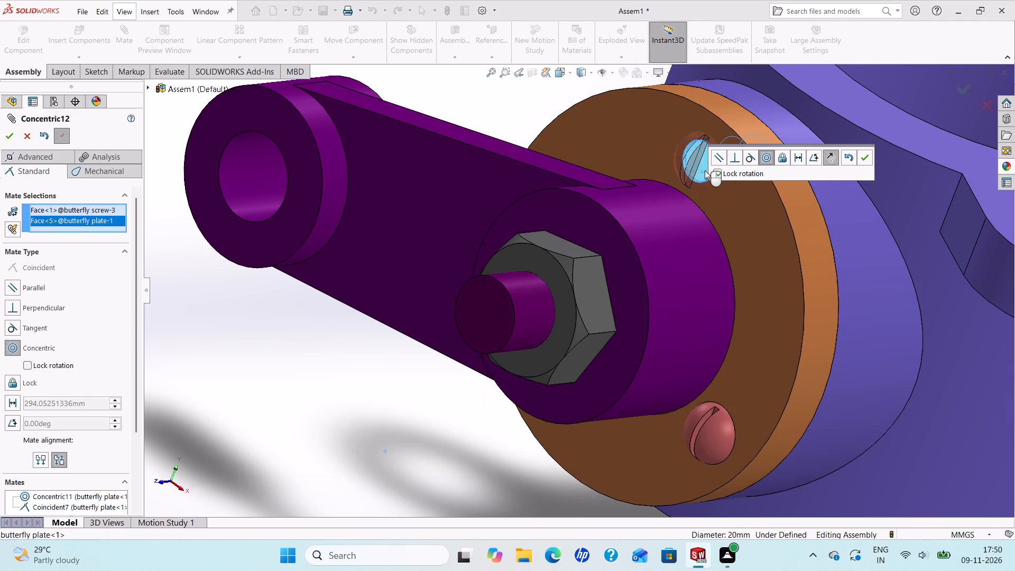
pyautogui.click(861, 159)
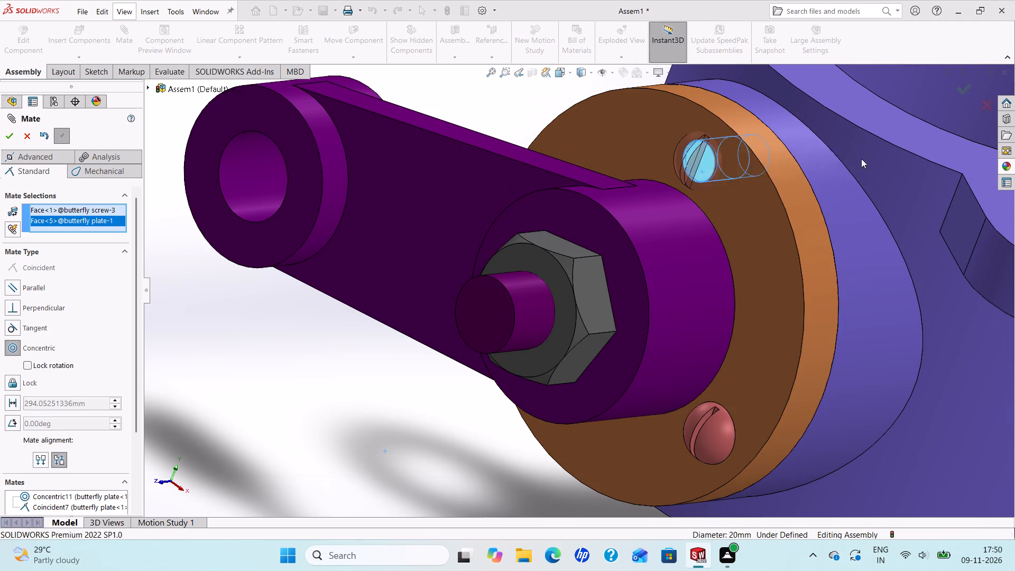
# Pull the third screw outward and mate the underside of its head coincident with the plate's outer face.
pyautogui.scroll(-3, 774, 168)
pyautogui.moveTo(623, 183); pyautogui.dragTo(578, 187)
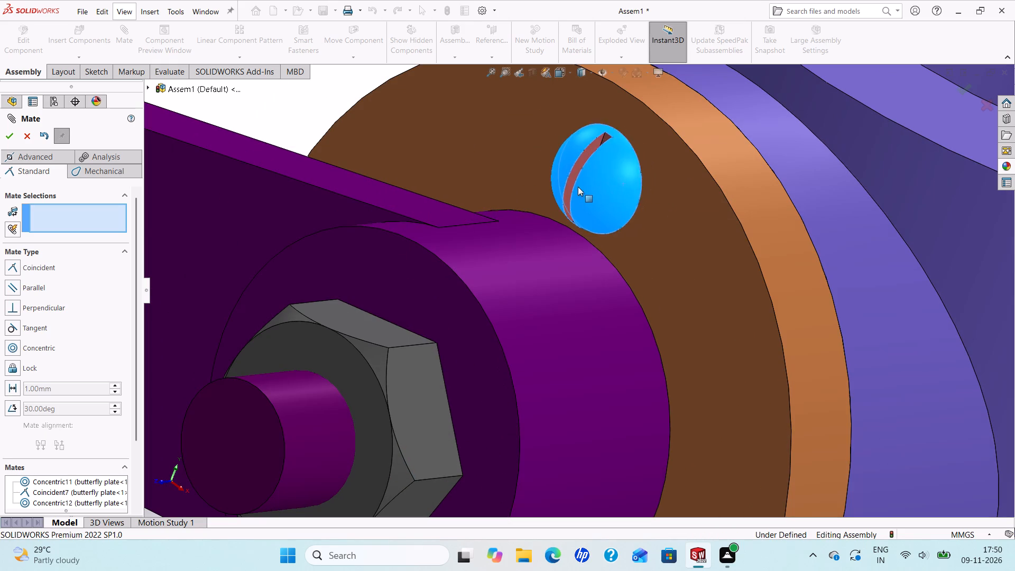
pyautogui.moveTo(578, 187); pyautogui.dragTo(536, 199)
pyautogui.moveTo(587, 228); pyautogui.dragTo(500, 183, button='middle')
pyautogui.scroll(1, 587, 225)
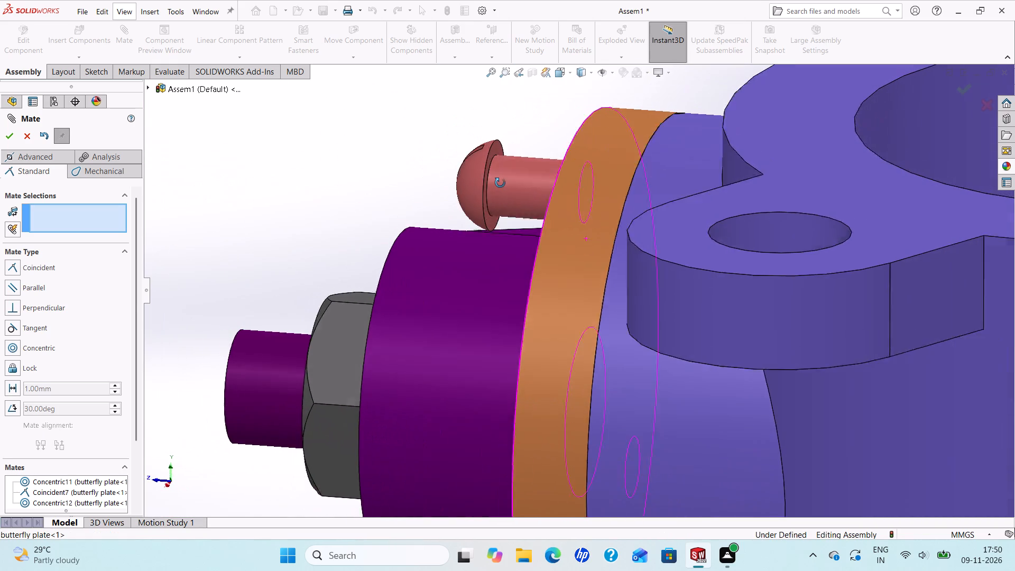
pyautogui.moveTo(500, 183); pyautogui.dragTo(495, 183, button='middle')
pyautogui.click(483, 180)
pyautogui.moveTo(500, 189); pyautogui.dragTo(520, 201, button='middle')
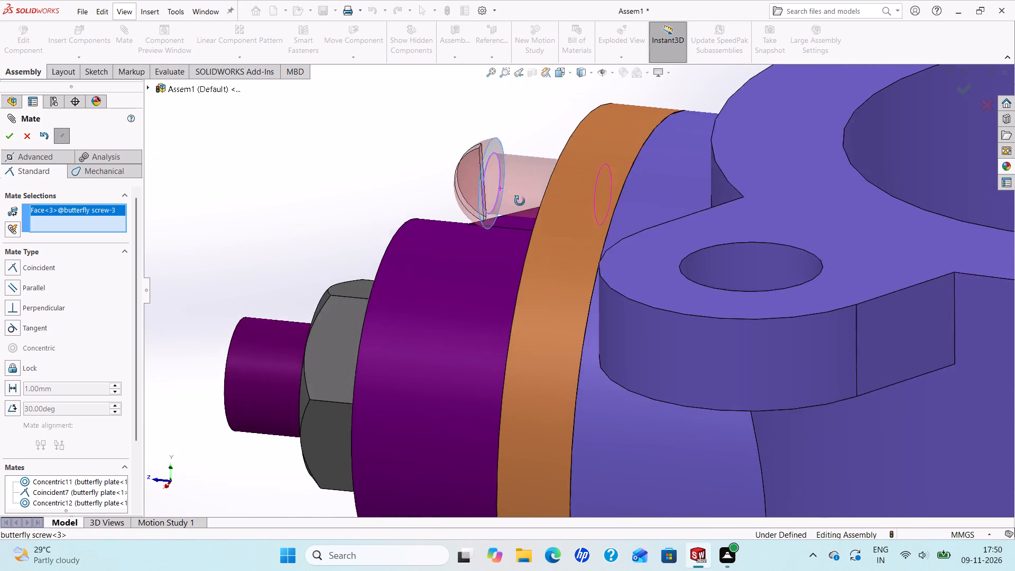
pyautogui.moveTo(520, 201); pyautogui.dragTo(586, 219, button='middle')
pyautogui.click(585, 219)
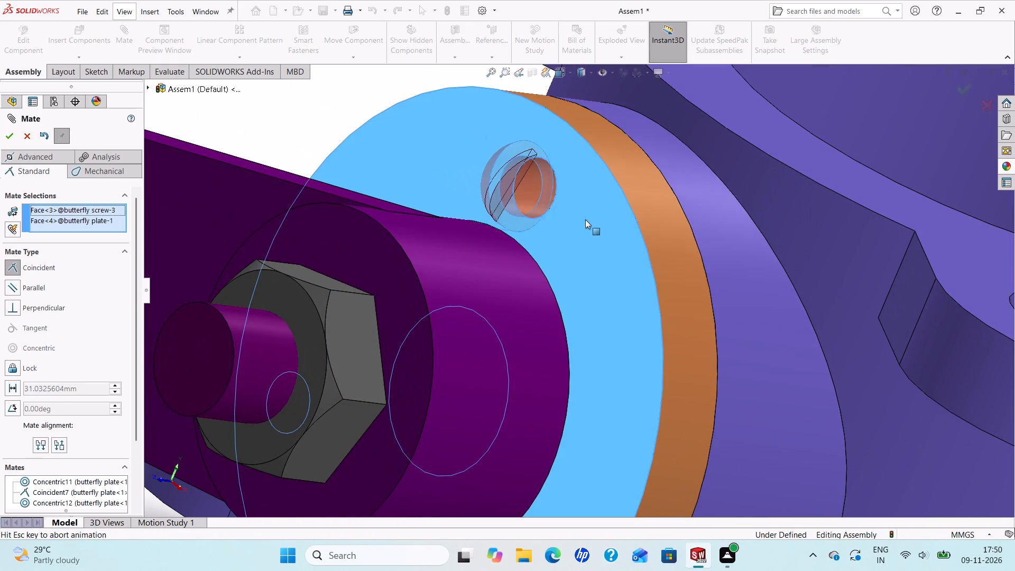
pyautogui.click(735, 187)
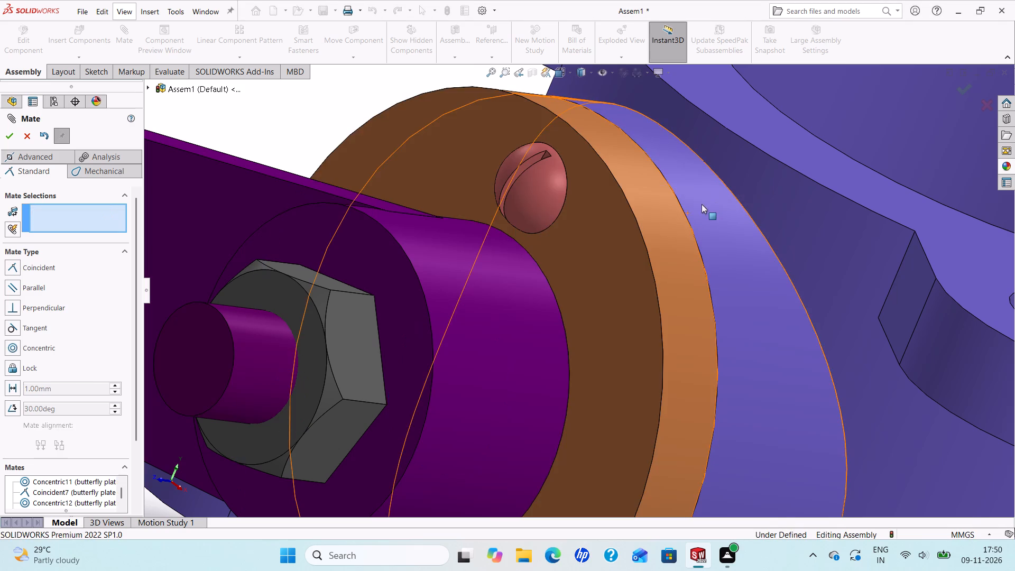
# Swing the arm about the shaft toward the body's upper flange opening, and finish mating.
pyautogui.scroll(6, 686, 213)
pyautogui.scroll(3, 630, 225)
pyautogui.moveTo(588, 242); pyautogui.dragTo(585, 293, button='middle')
pyautogui.scroll(-1, 585, 294)
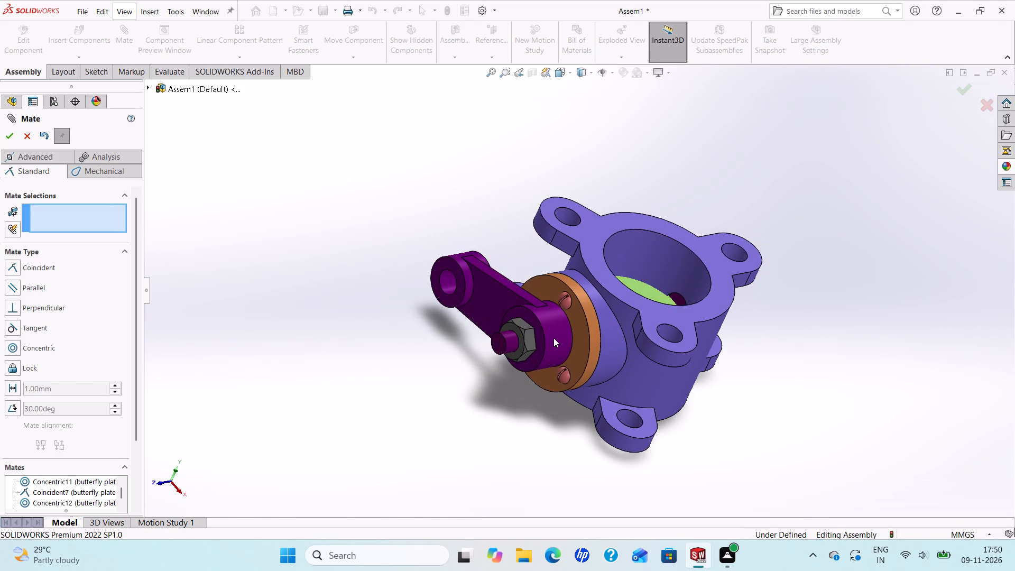
pyautogui.scroll(4, 553, 338)
pyautogui.moveTo(625, 322); pyautogui.dragTo(632, 371, button='middle')
pyautogui.scroll(-2, 611, 346)
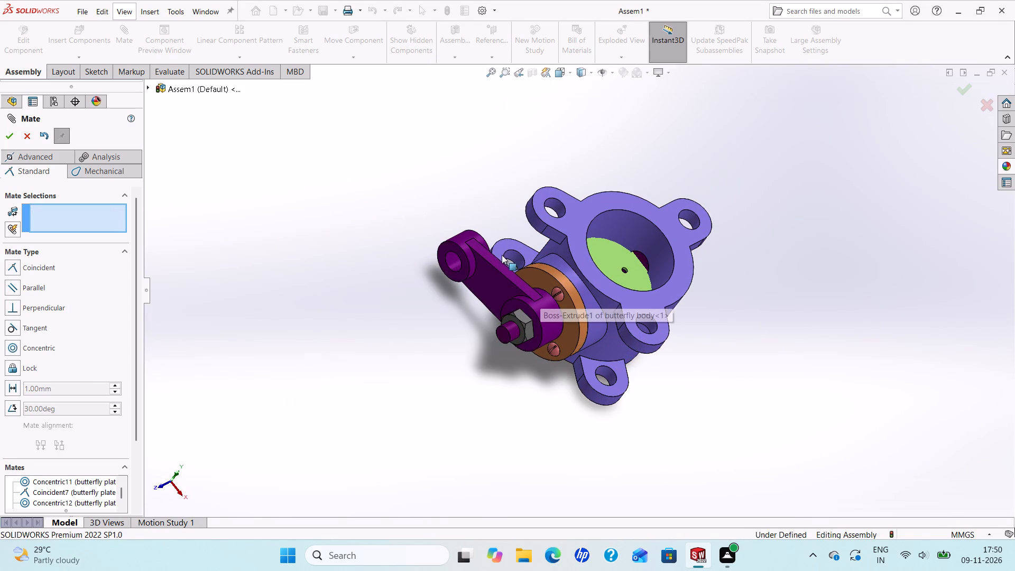
pyautogui.moveTo(481, 281); pyautogui.dragTo(549, 305)
pyautogui.moveTo(549, 304); pyautogui.dragTo(542, 292)
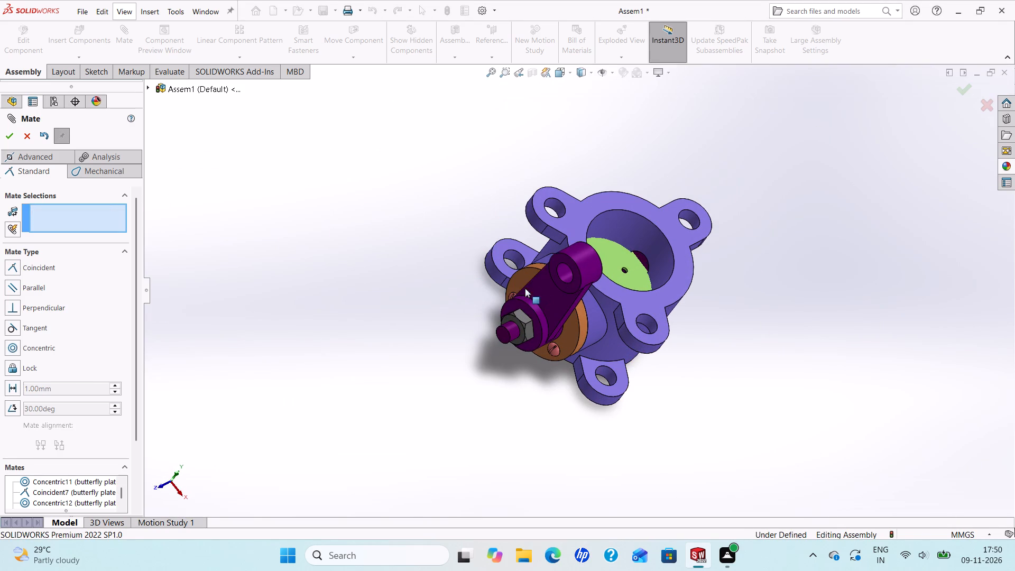
pyautogui.press('Escape')
# Examine the assembled butterfly valve from several sides, including the arm, nut and plate screws.
pyautogui.moveTo(500, 328); pyautogui.dragTo(478, 264, button='middle')
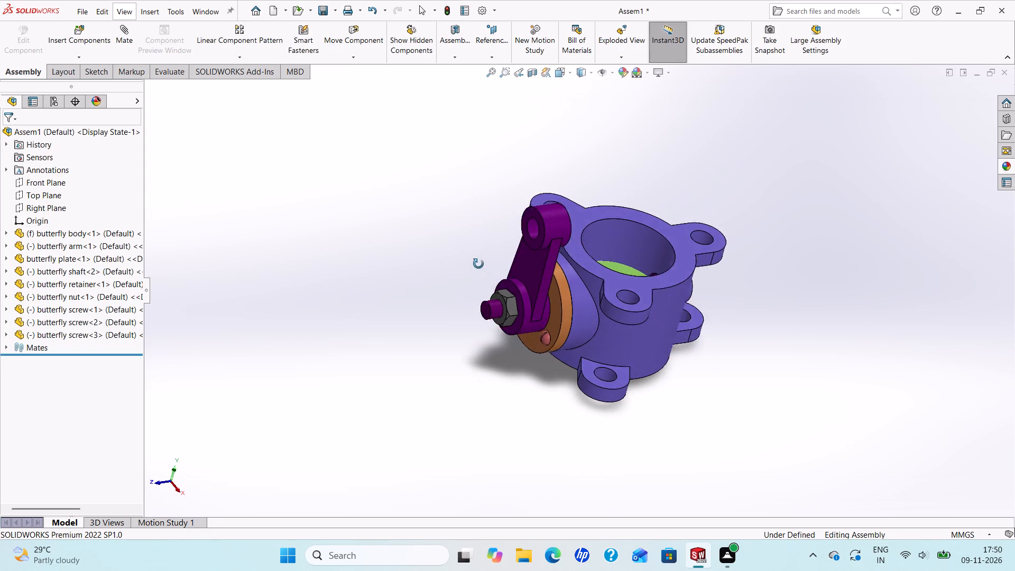
pyautogui.moveTo(478, 264); pyautogui.dragTo(422, 255, button='middle')
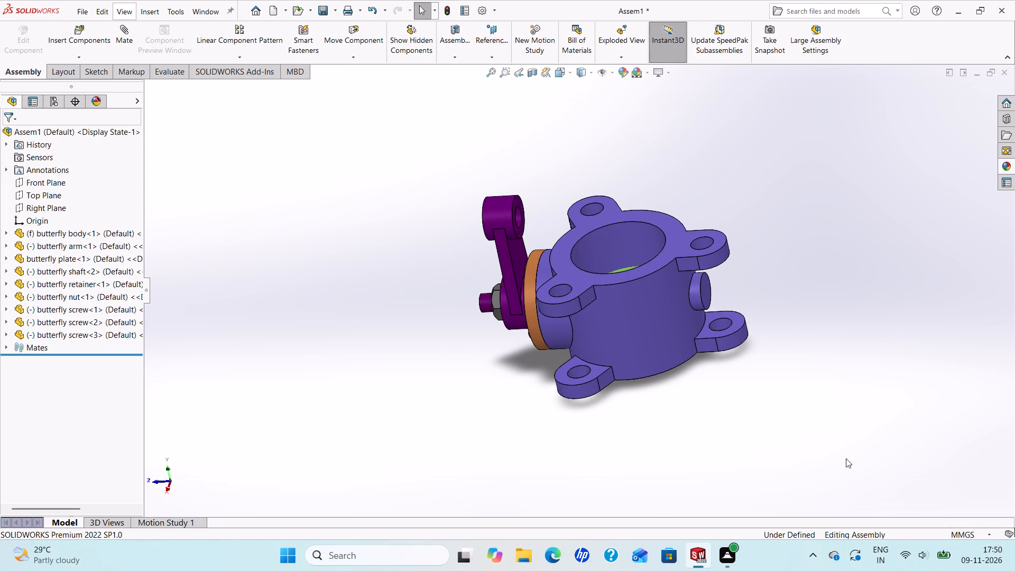
pyautogui.moveTo(702, 419); pyautogui.dragTo(723, 356, button='middle')
pyautogui.scroll(2, 723, 356)
pyautogui.scroll(-1, 670, 315)
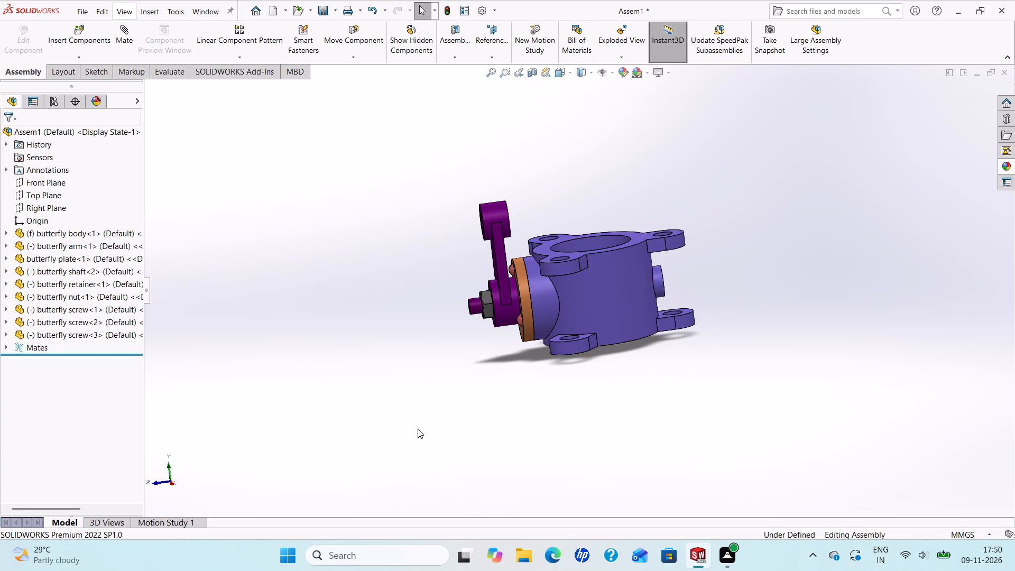
pyautogui.moveTo(462, 398); pyautogui.dragTo(508, 415, button='middle')
pyautogui.scroll(-5, 528, 312)
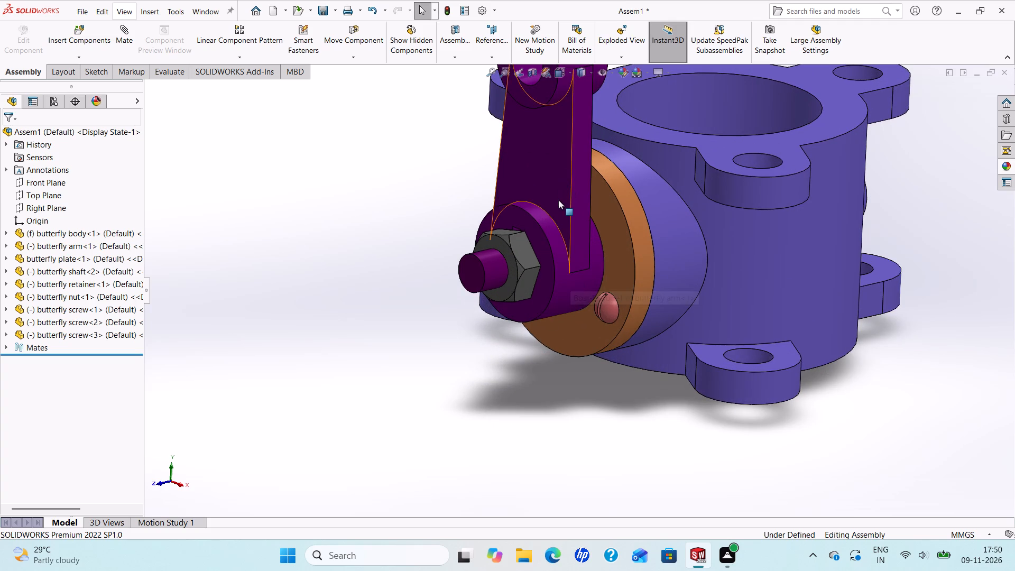
# Swing the arm back and forth about the shaft, leaving it tilted outward away from the body's bore.
pyautogui.scroll(2, 557, 220)
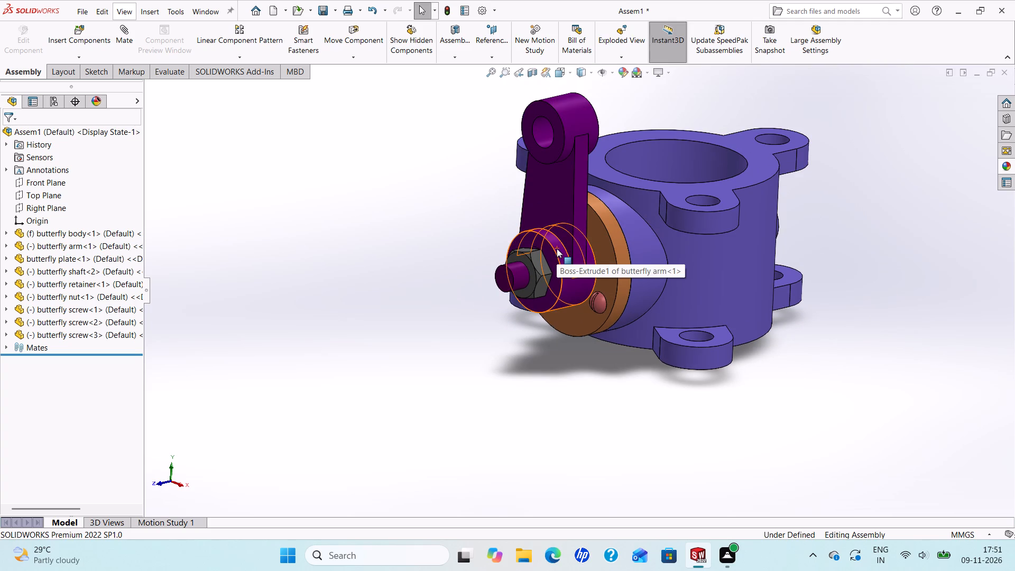
pyautogui.scroll(-2, 691, 173)
pyautogui.moveTo(575, 174); pyautogui.dragTo(578, 182, button='middle')
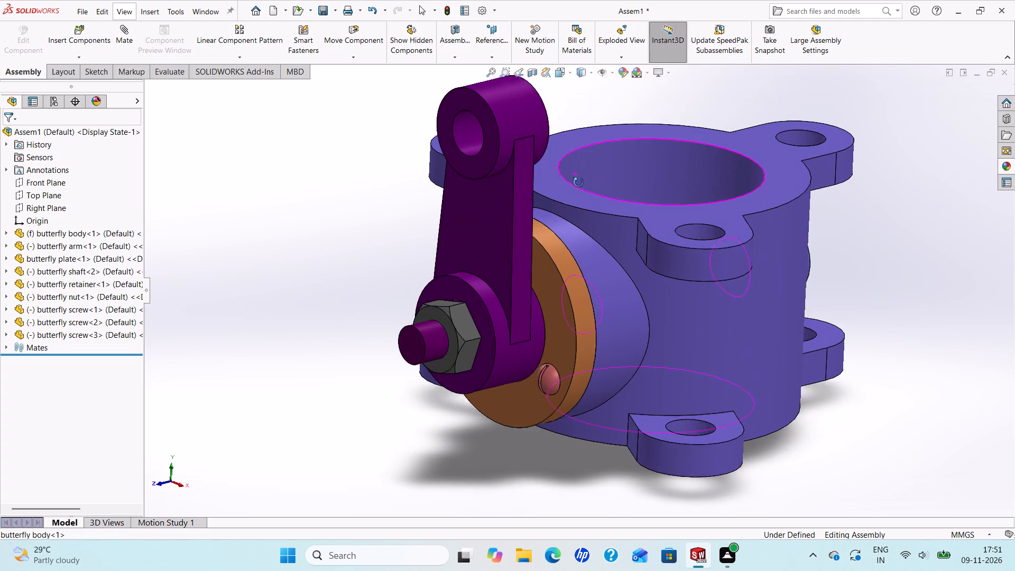
pyautogui.moveTo(578, 182); pyautogui.dragTo(587, 197, button='middle')
pyautogui.scroll(3, 587, 197)
pyautogui.scroll(-4, 577, 198)
pyautogui.scroll(2, 580, 329)
pyautogui.moveTo(564, 297); pyautogui.dragTo(613, 329)
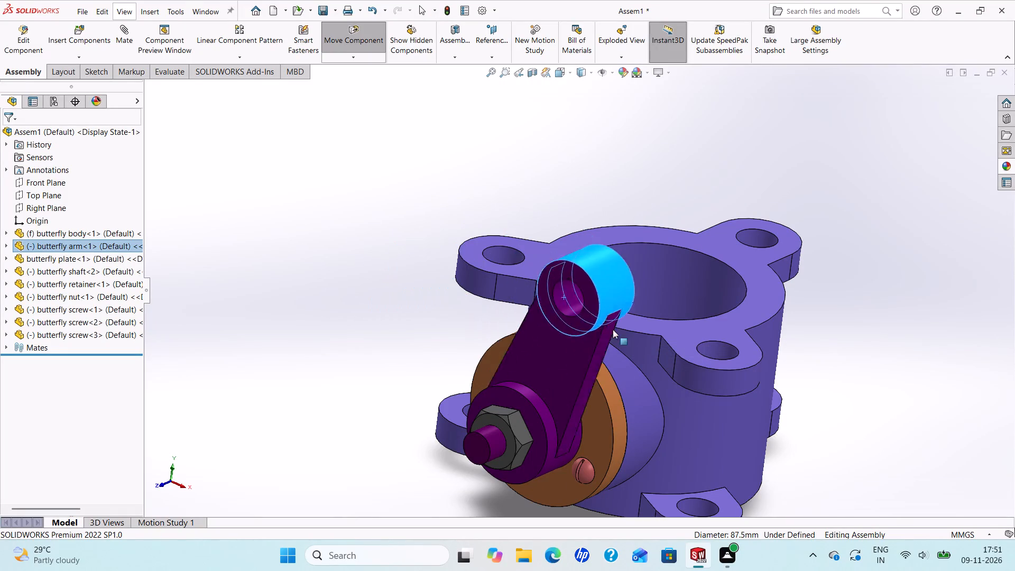
pyautogui.moveTo(613, 329); pyautogui.dragTo(514, 370)
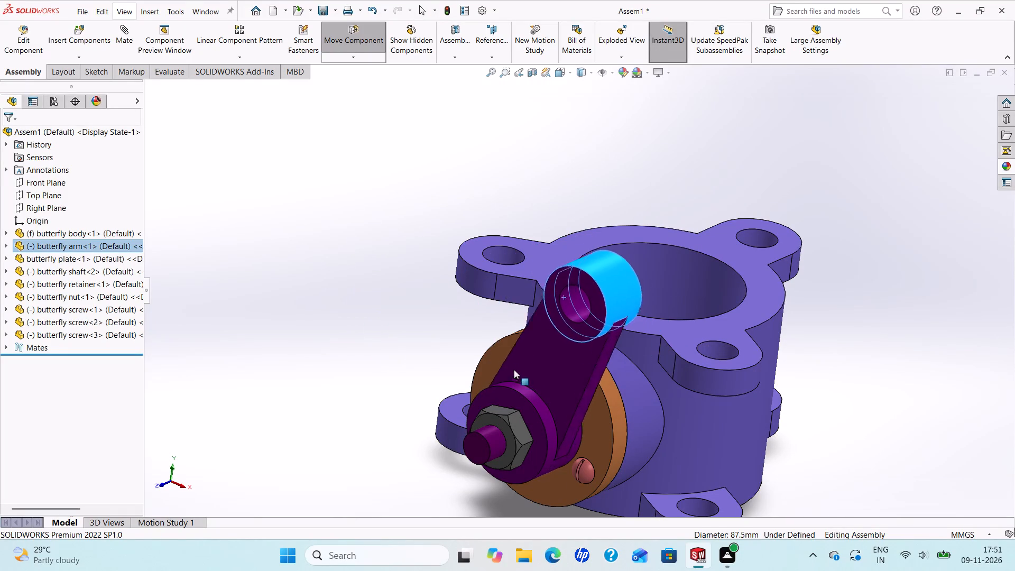
pyautogui.moveTo(514, 370); pyautogui.dragTo(527, 397)
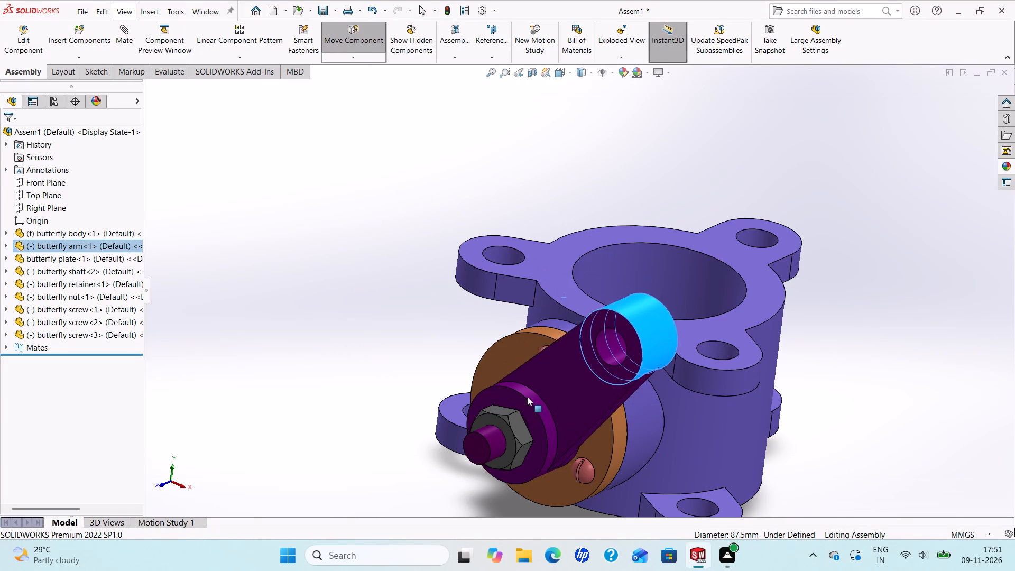
pyautogui.moveTo(527, 397); pyautogui.dragTo(421, 360)
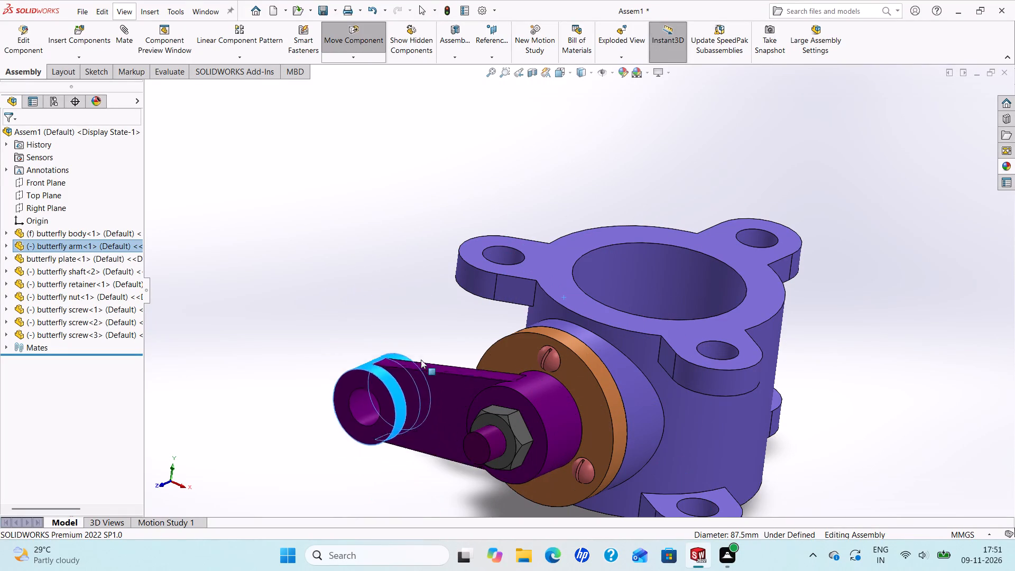
pyautogui.moveTo(421, 360); pyautogui.dragTo(411, 339)
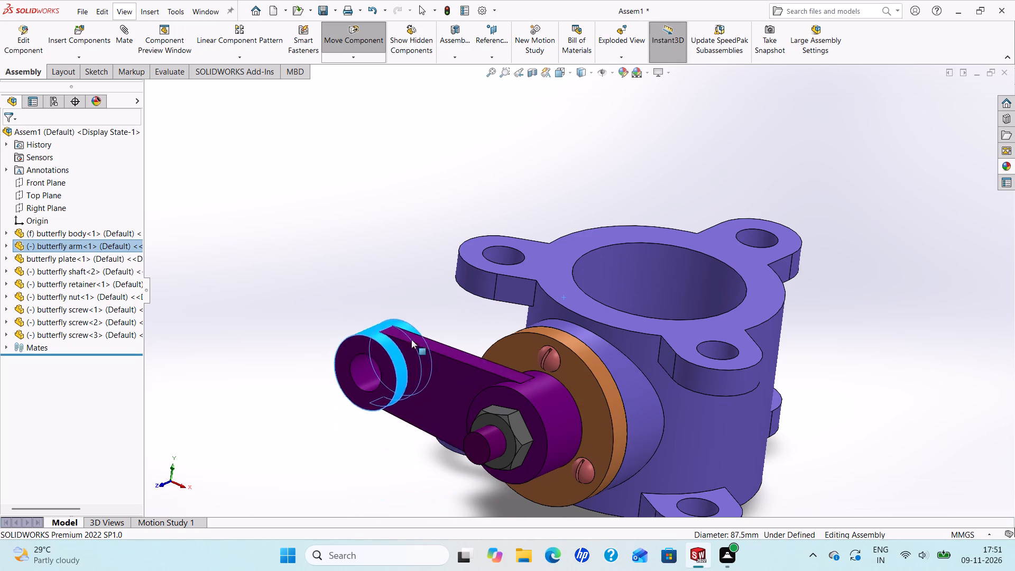
pyautogui.moveTo(411, 339); pyautogui.dragTo(464, 343)
# Rotate the shaft by its protruding end to turn the green retainer disc back and forth inside the body's bore.
pyautogui.scroll(3, 589, 342)
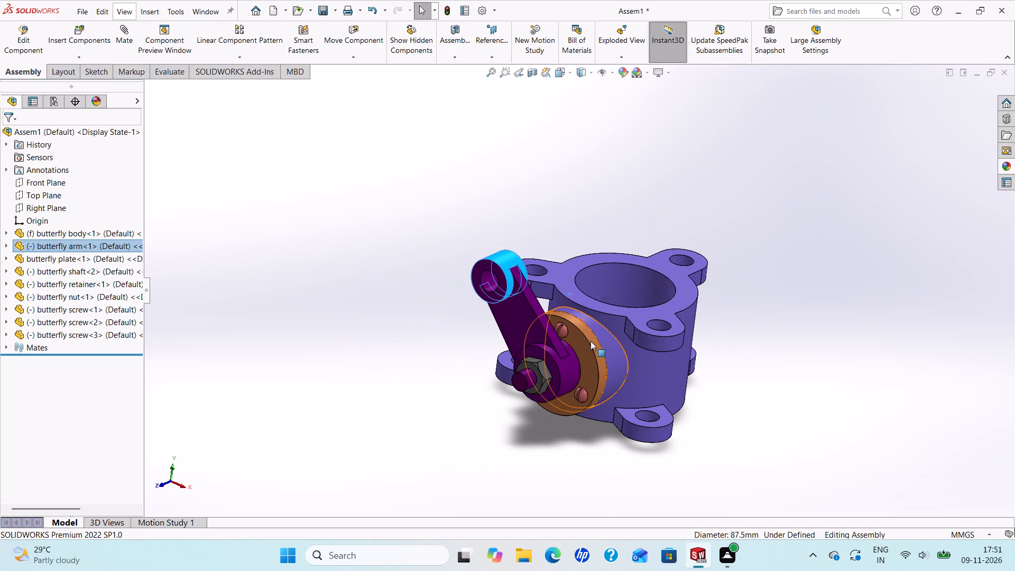
pyautogui.moveTo(592, 340); pyautogui.dragTo(612, 492, button='middle')
pyautogui.moveTo(567, 449); pyautogui.dragTo(529, 411, button='middle')
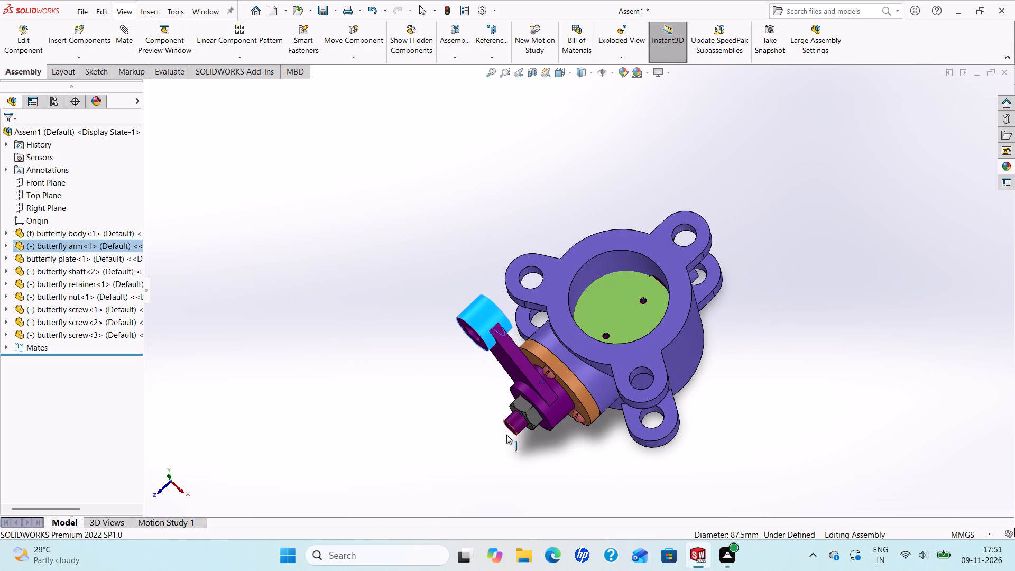
pyautogui.moveTo(508, 418); pyautogui.dragTo(503, 414)
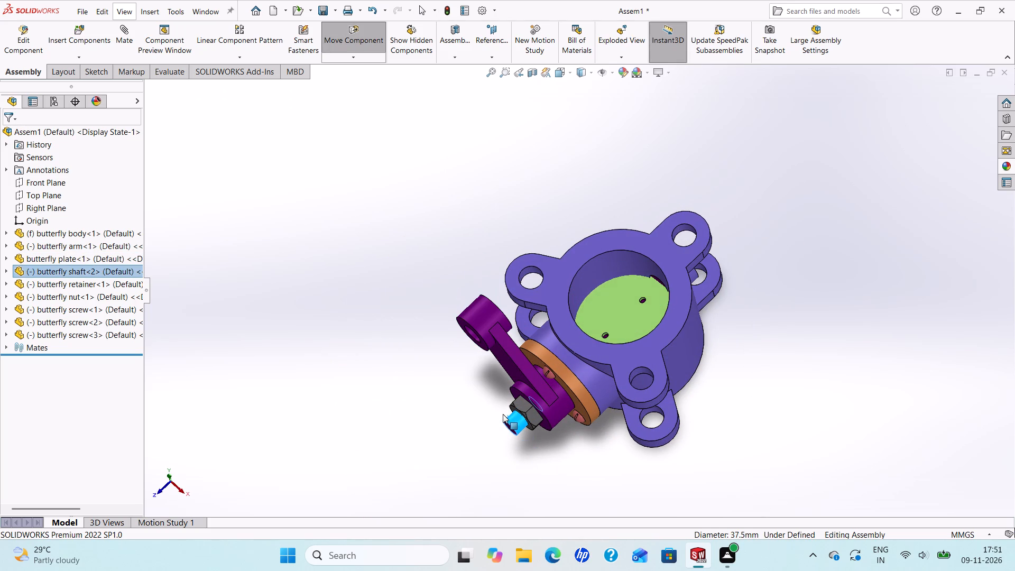
pyautogui.moveTo(503, 414); pyautogui.dragTo(454, 394)
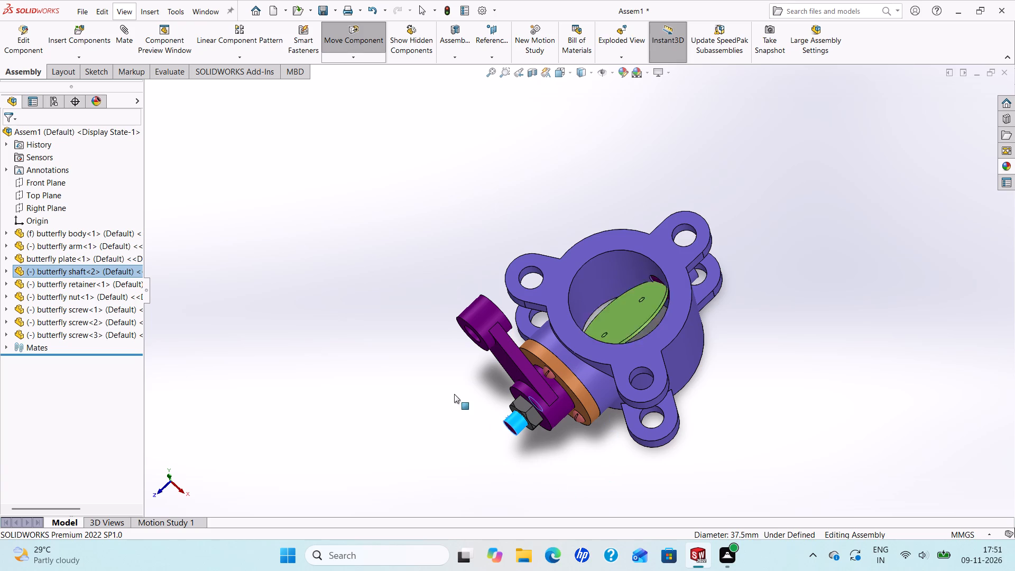
pyautogui.moveTo(454, 394); pyautogui.dragTo(465, 415)
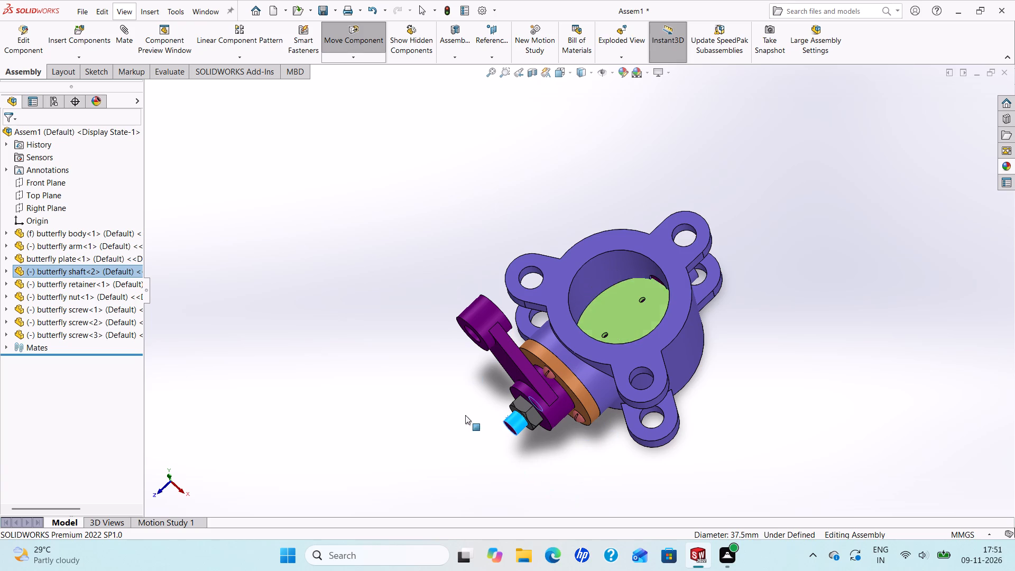
pyautogui.moveTo(465, 415); pyautogui.dragTo(460, 398)
pyautogui.scroll(2, 413, 414)
pyautogui.press('Escape')
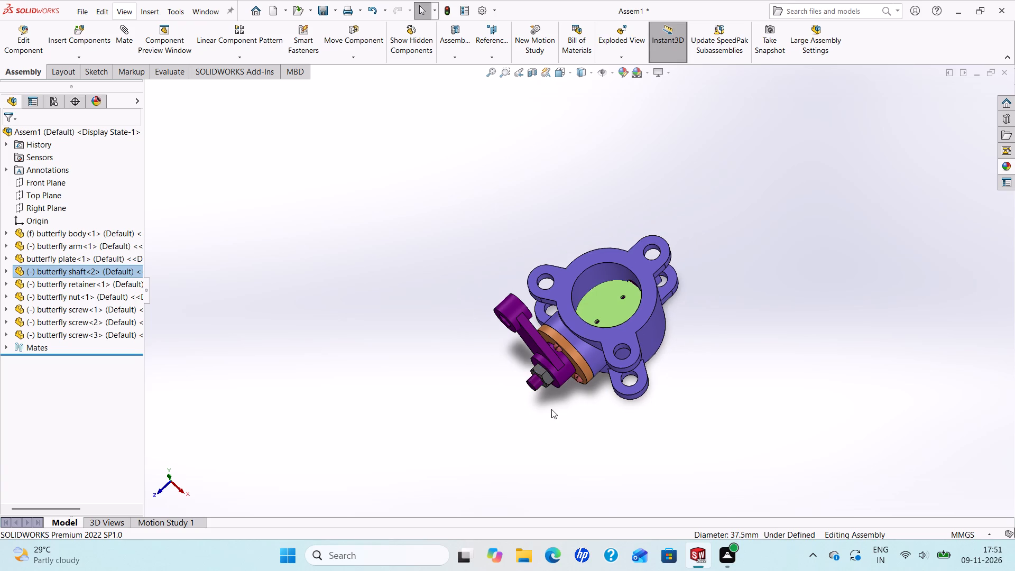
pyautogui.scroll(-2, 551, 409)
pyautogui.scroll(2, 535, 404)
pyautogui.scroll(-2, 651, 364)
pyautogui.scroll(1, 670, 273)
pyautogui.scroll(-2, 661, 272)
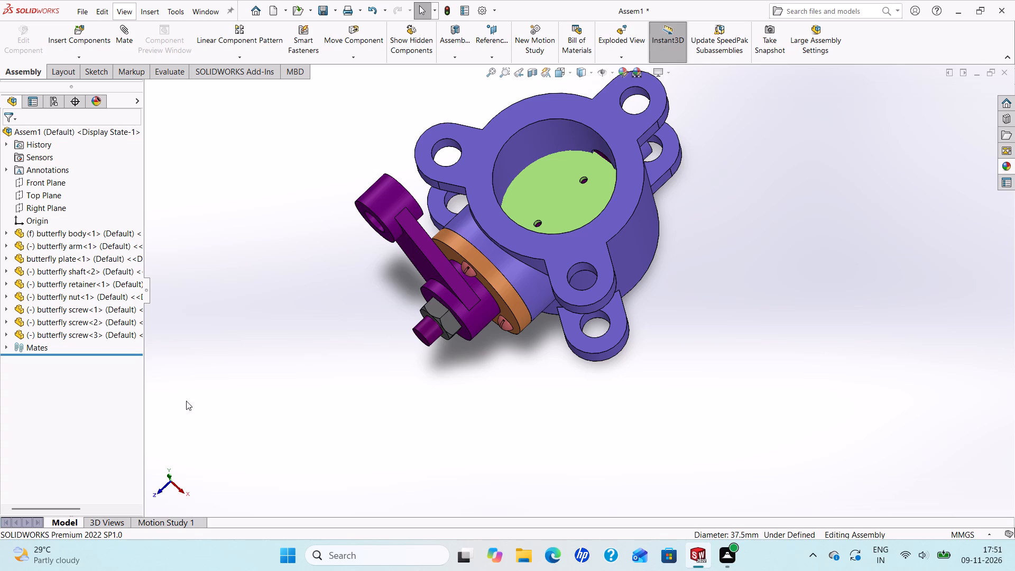
# Open Motion Study 1 with its timeline expanded and extend the assembly's animation duration to about 14 seconds.
pyautogui.click(152, 520)
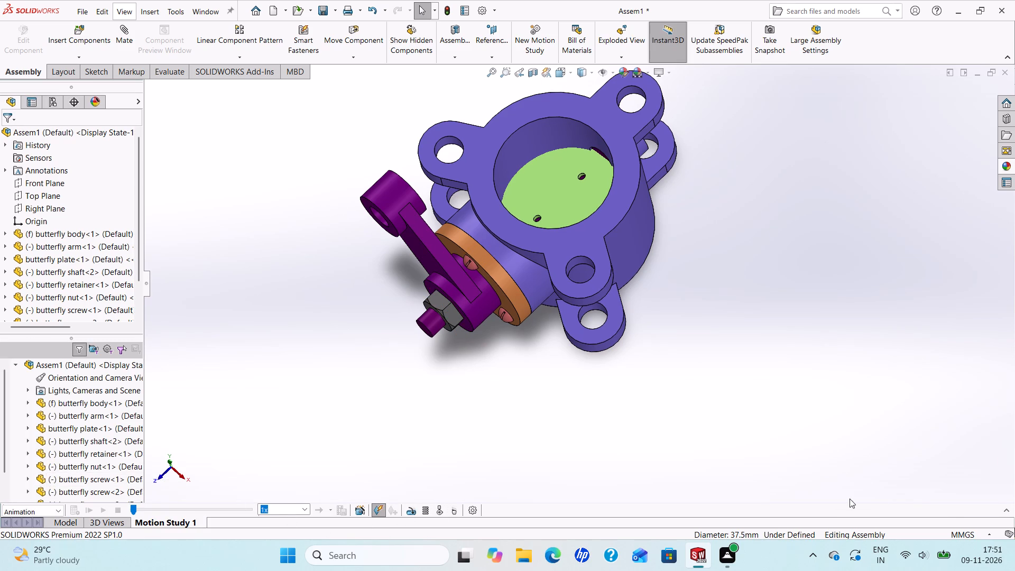
pyautogui.click(1010, 509)
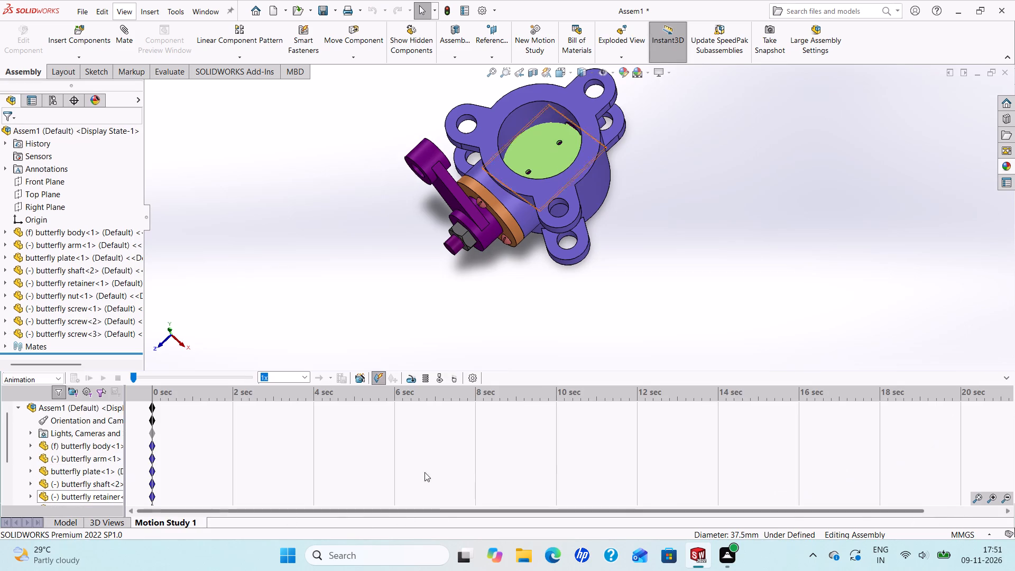
pyautogui.moveTo(150, 410); pyautogui.dragTo(196, 418)
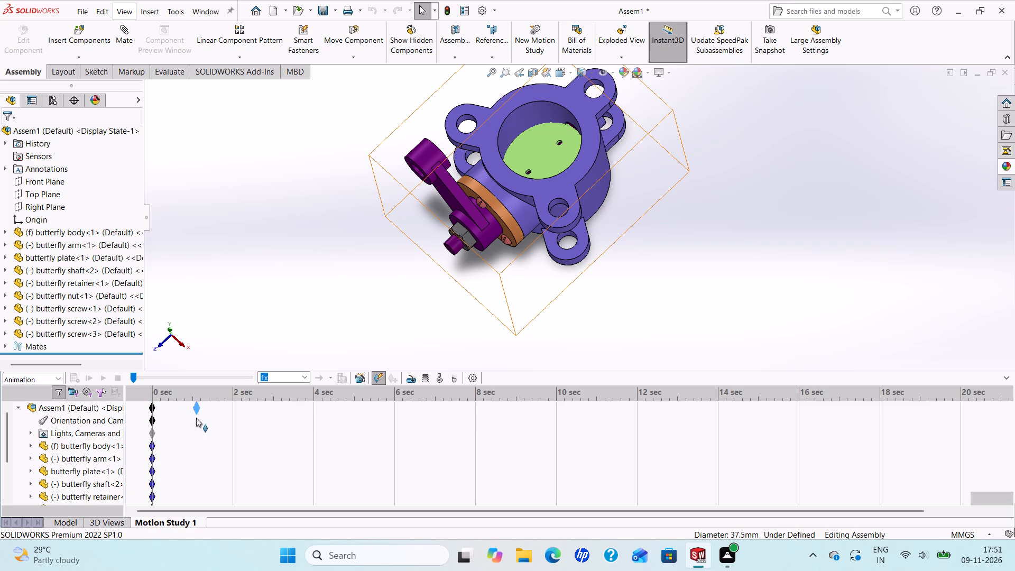
pyautogui.moveTo(196, 418); pyautogui.dragTo(671, 432)
pyautogui.moveTo(671, 432); pyautogui.dragTo(721, 444)
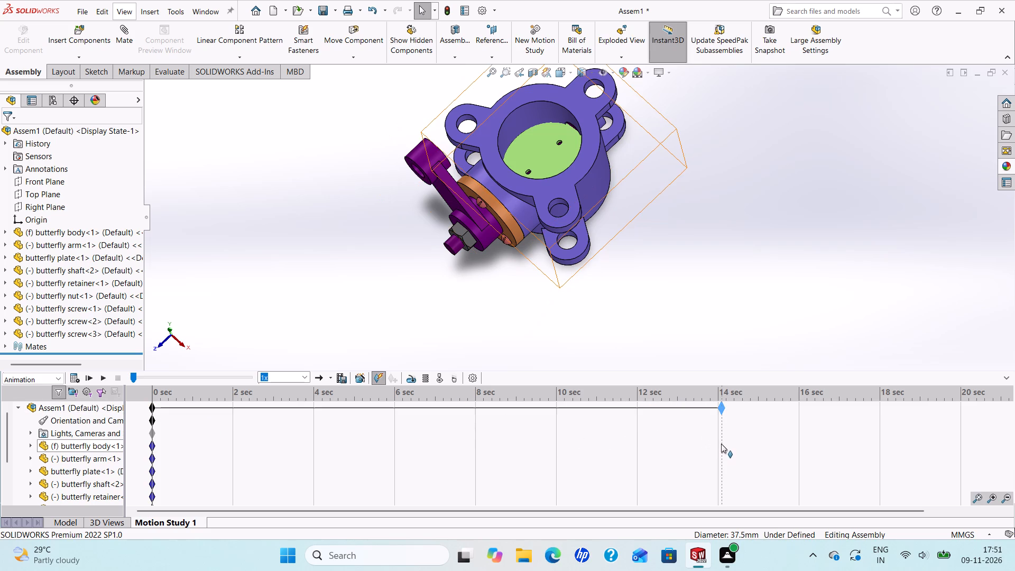
# Add a rotary motor at a constant speed of 100 RPM to the shaft's protruding end.
pyautogui.click(410, 379)
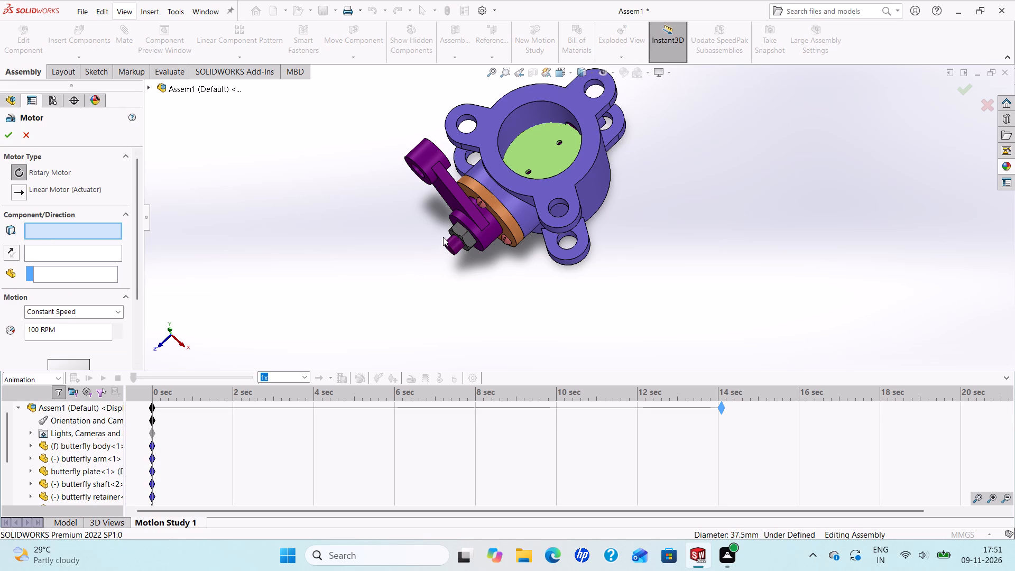
pyautogui.click(461, 247)
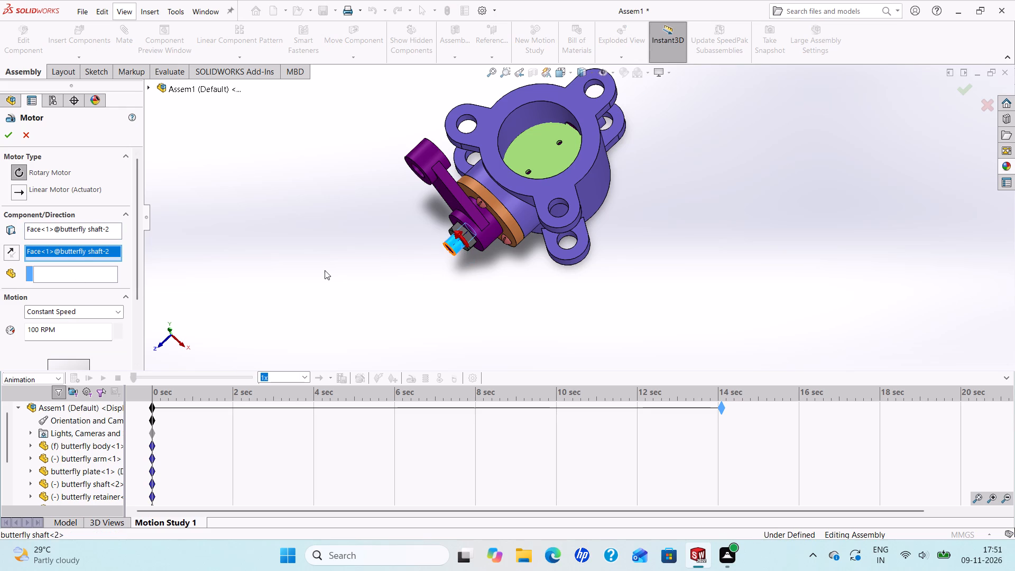
pyautogui.click(3, 137)
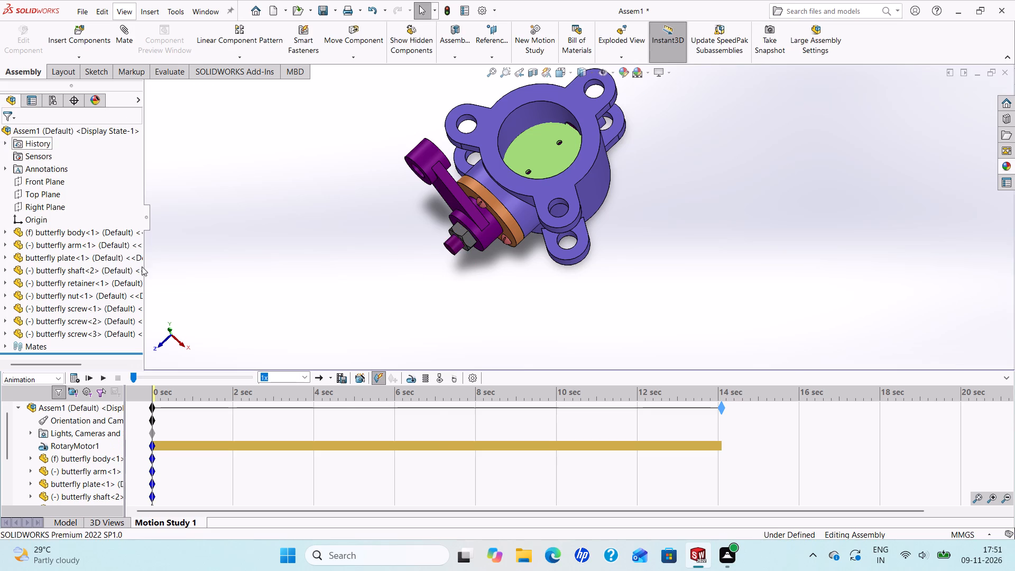
# Set the motion study's animation rate to 20 frames per second.
pyautogui.click(472, 379)
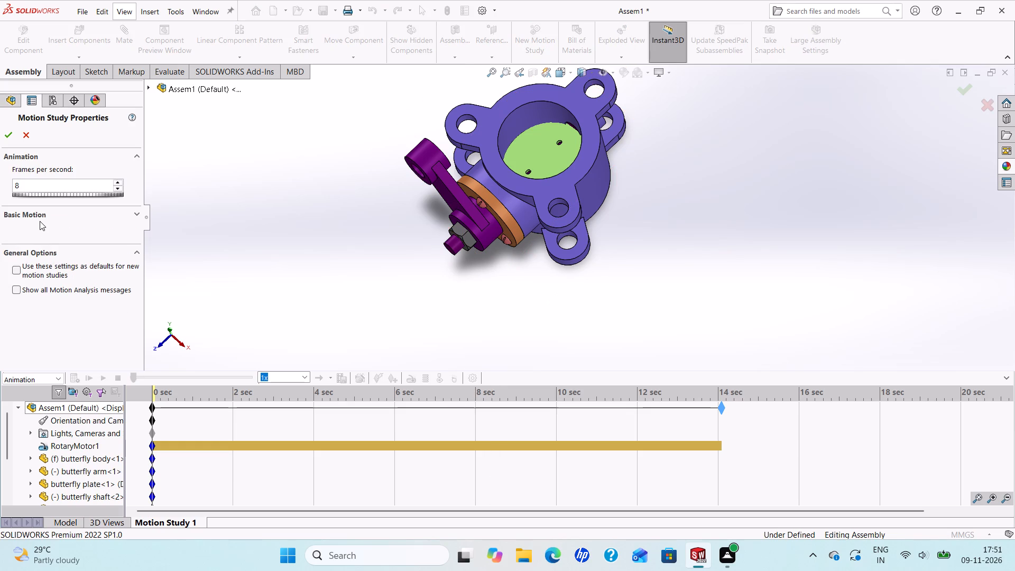
pyautogui.write('20')
pyautogui.press('Return')
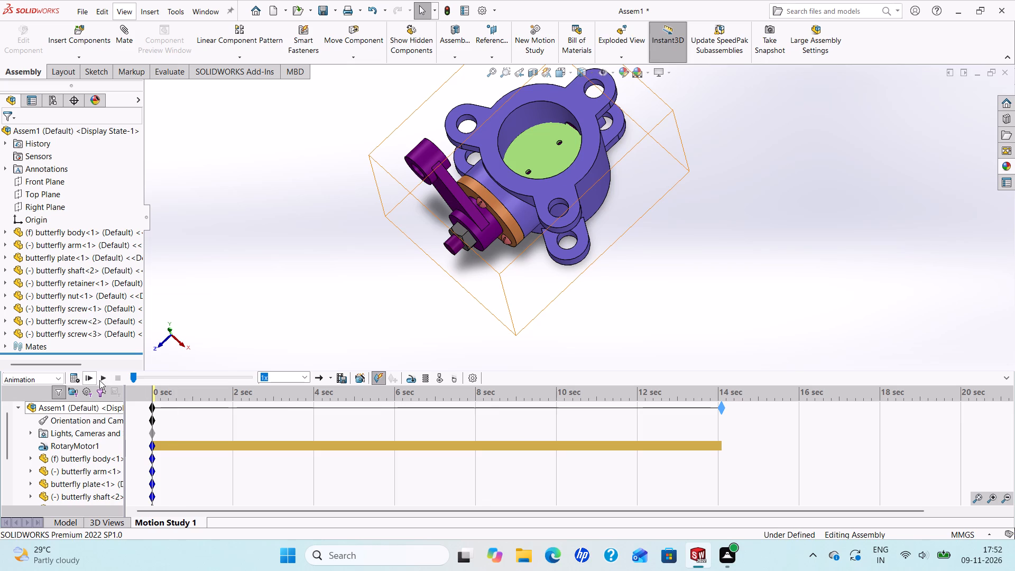
# Calculate the motion study and let the shaft animation play through.
pyautogui.click(75, 382)
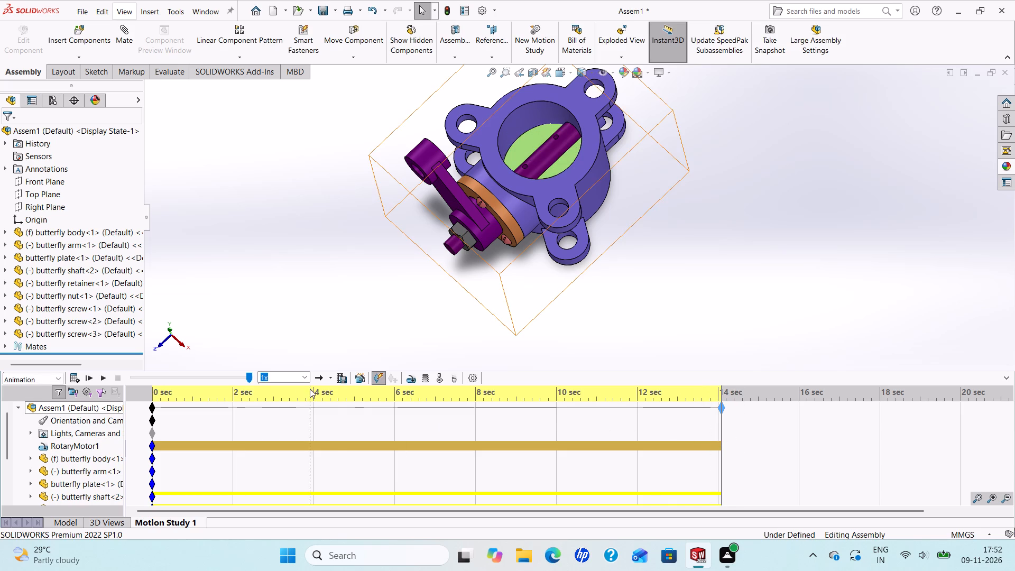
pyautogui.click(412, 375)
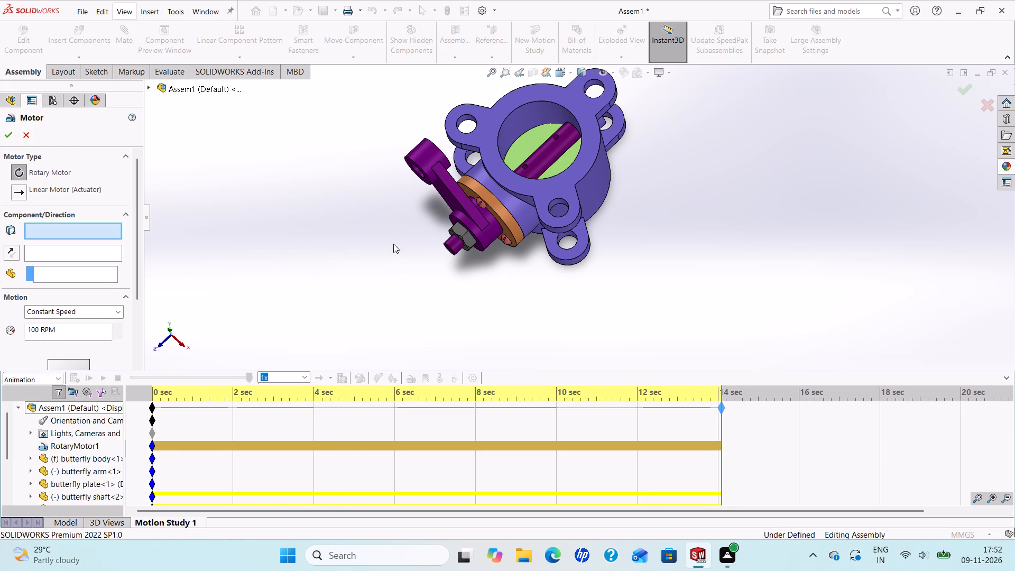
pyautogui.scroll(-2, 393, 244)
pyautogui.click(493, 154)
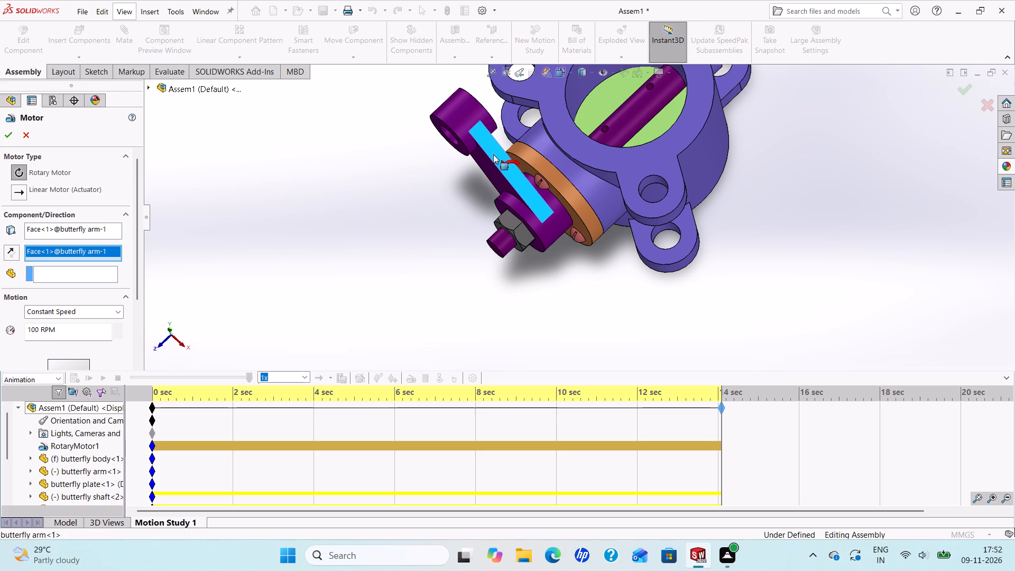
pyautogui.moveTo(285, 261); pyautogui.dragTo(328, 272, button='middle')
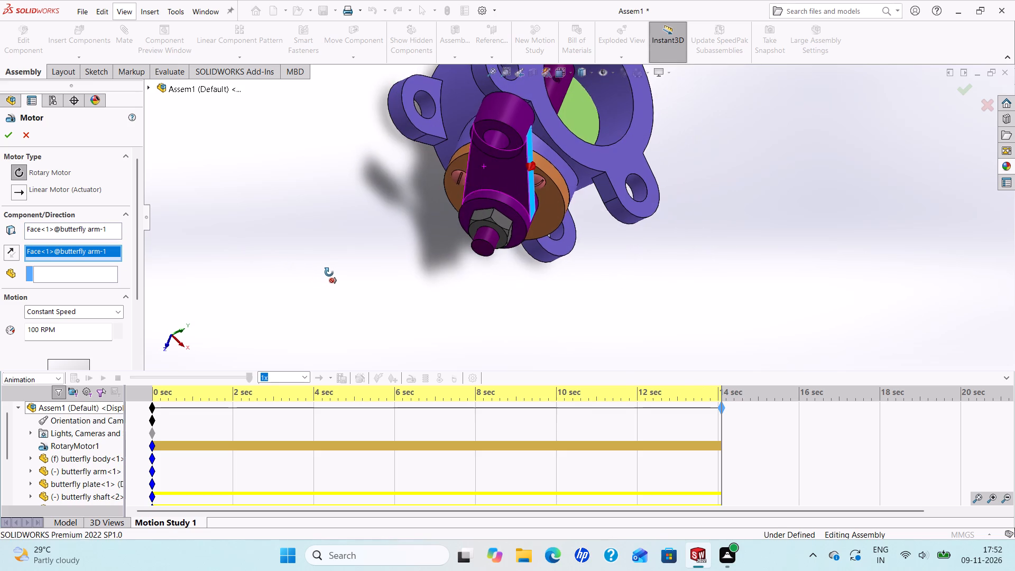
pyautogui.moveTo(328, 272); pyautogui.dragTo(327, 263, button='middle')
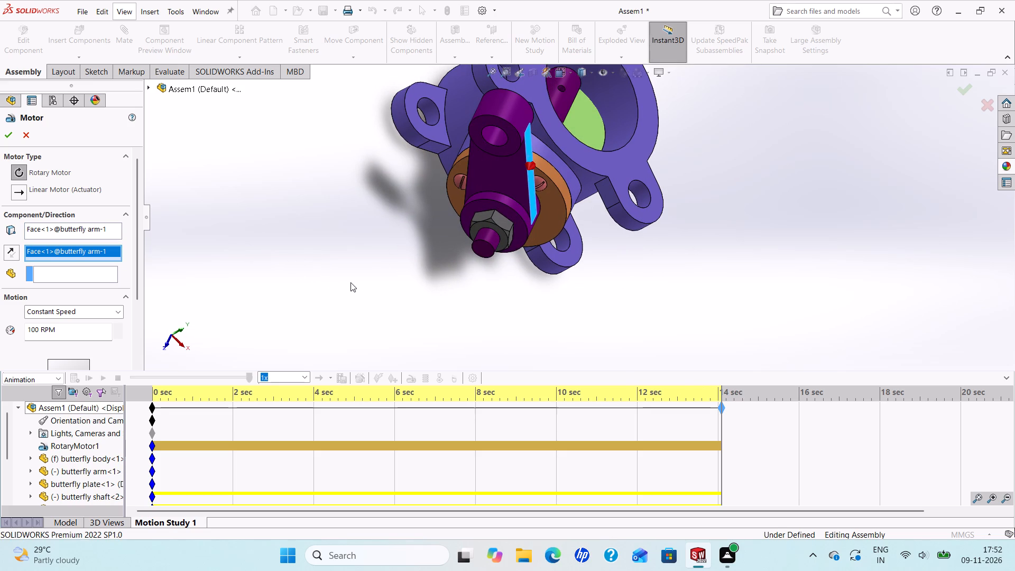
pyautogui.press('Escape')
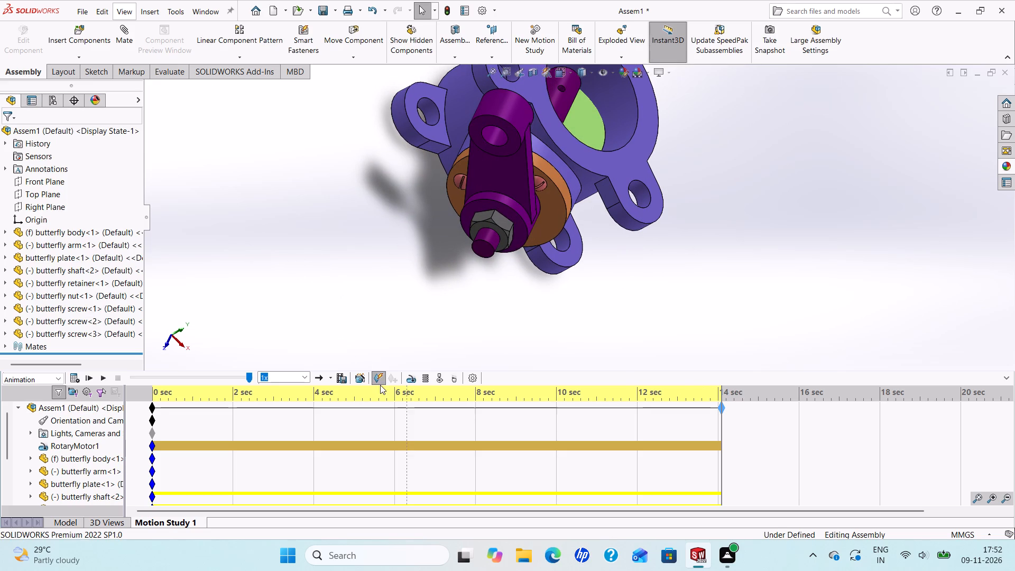
# Add a second rotary motor at a constant 100 RPM to the cylindrical face of the arm's free end.
pyautogui.click(410, 379)
pyautogui.scroll(2, 450, 283)
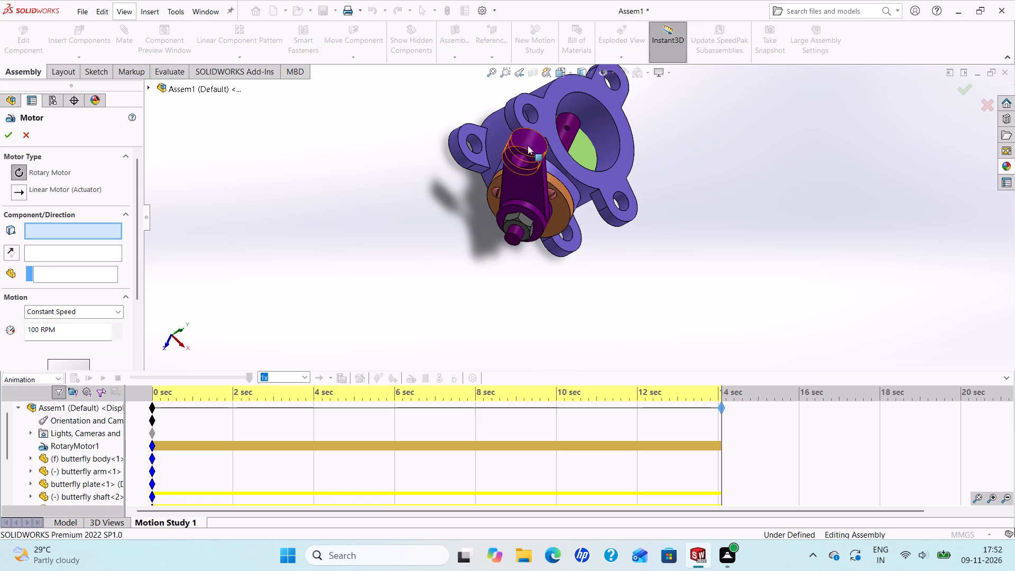
pyautogui.click(532, 148)
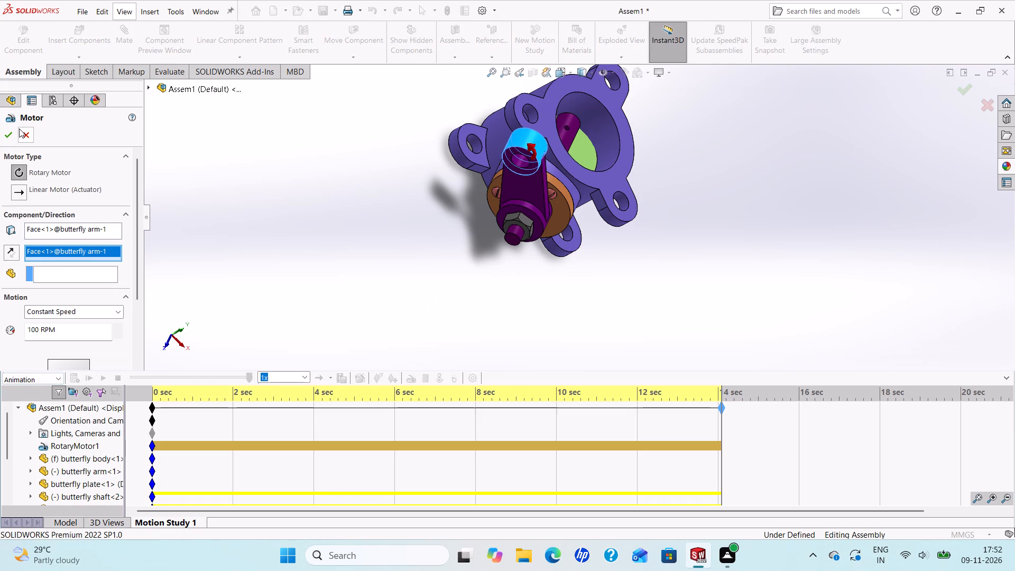
pyautogui.click(5, 134)
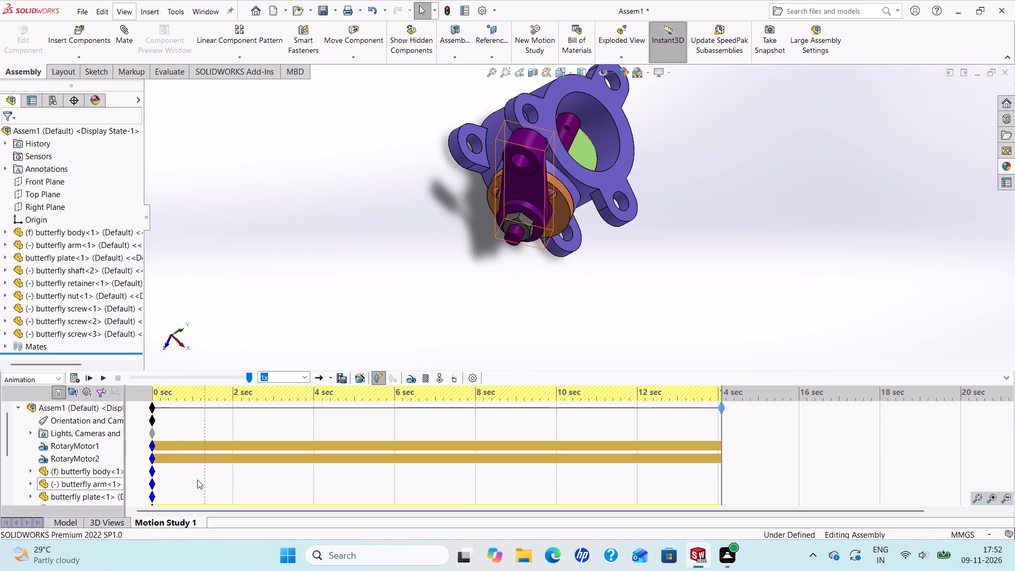
# Place an Orientation and Camera Views key at the end of the motion study, just past 14 seconds.
pyautogui.moveTo(152, 420); pyautogui.dragTo(433, 425)
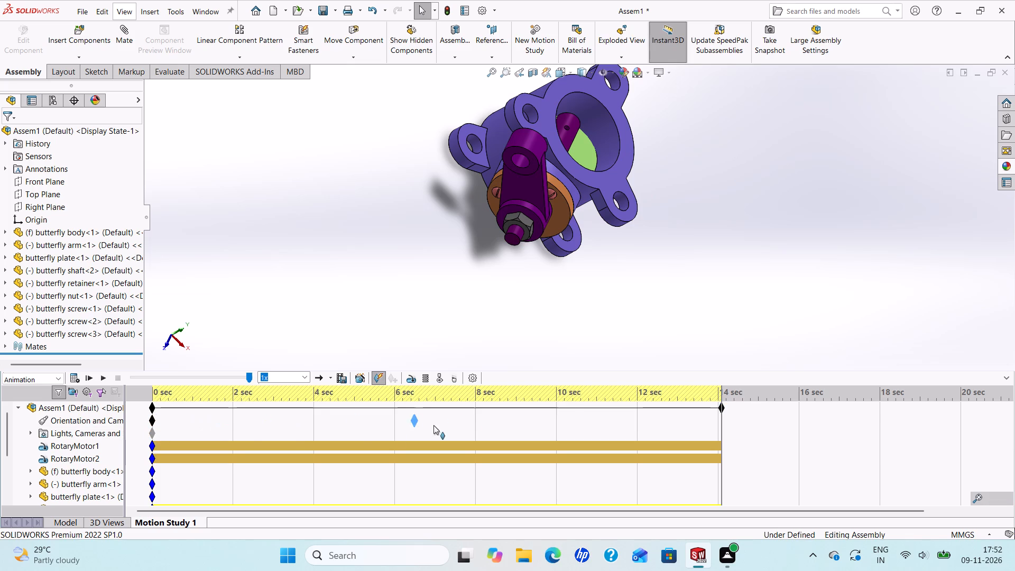
pyautogui.moveTo(433, 425); pyautogui.dragTo(719, 436)
pyautogui.moveTo(719, 436); pyautogui.dragTo(724, 438)
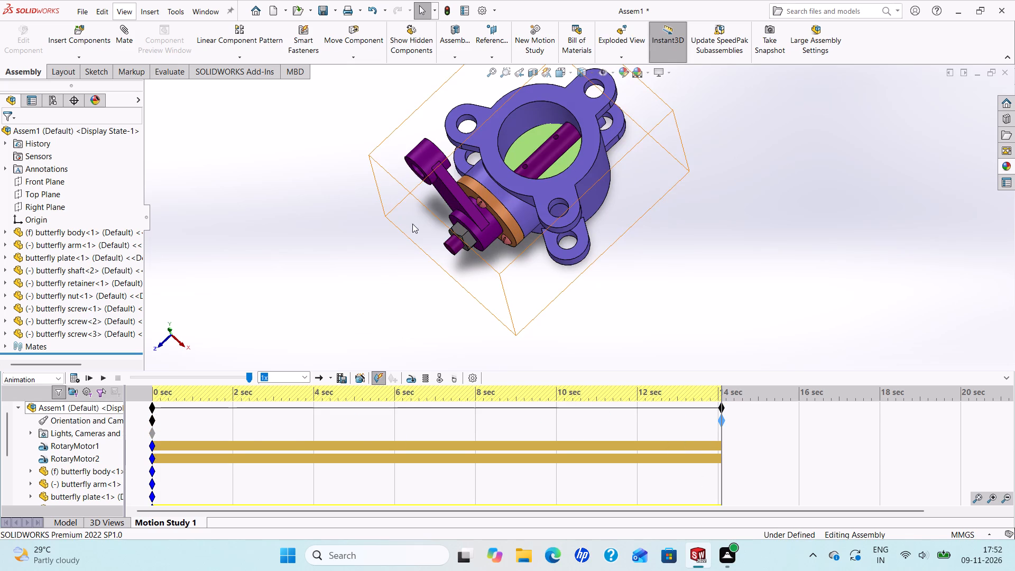
# Calculate the motion study with both rotary motors and view the valve assembly from closer and farther.
pyautogui.scroll(1, 414, 223)
pyautogui.scroll(-1, 468, 228)
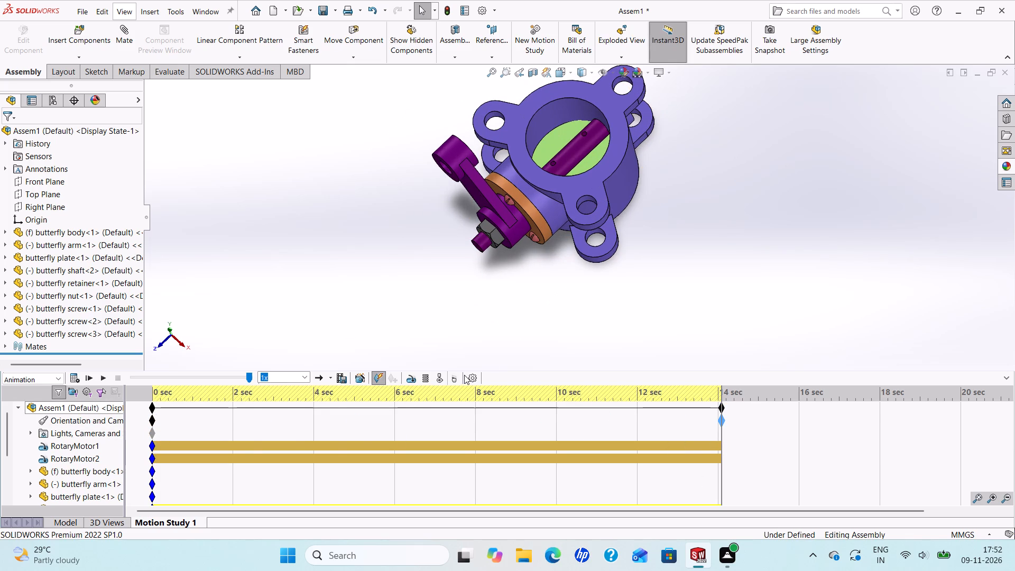
pyautogui.click(77, 379)
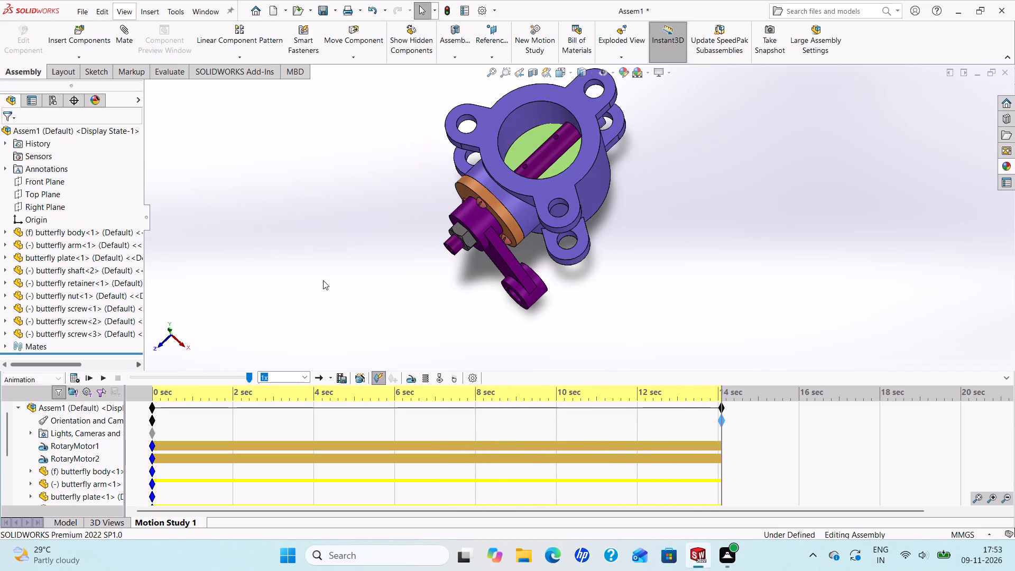
pyautogui.scroll(2, 425, 245)
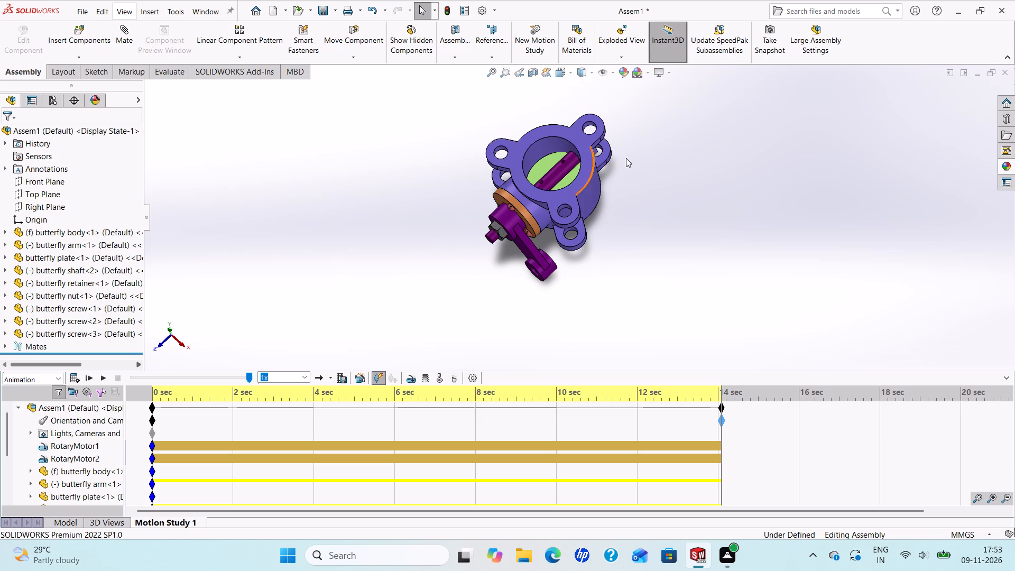
pyautogui.scroll(-3, 626, 159)
pyautogui.scroll(2, 559, 217)
pyautogui.scroll(-2, 530, 242)
pyautogui.scroll(2, 504, 277)
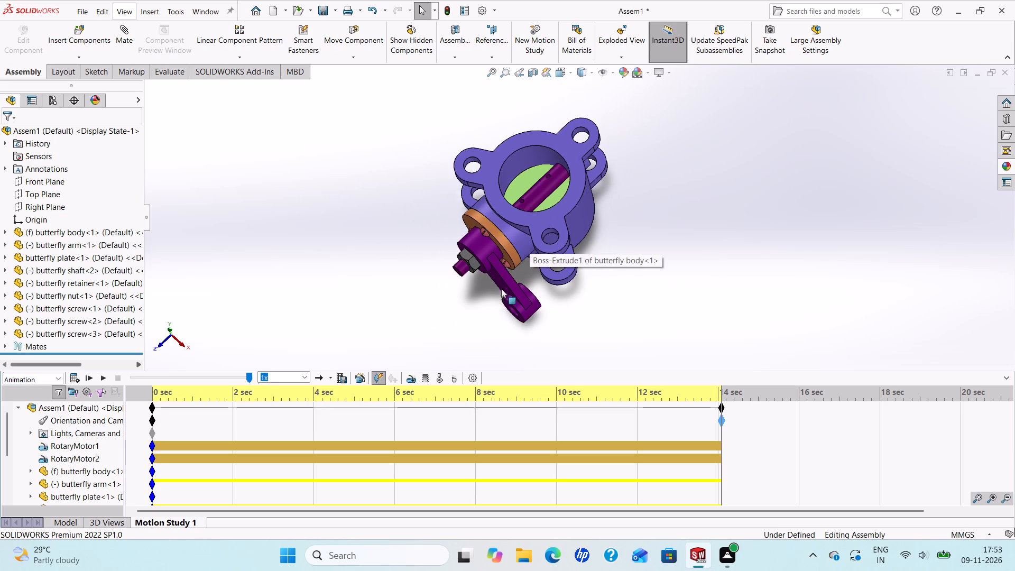
pyautogui.scroll(-1, 508, 303)
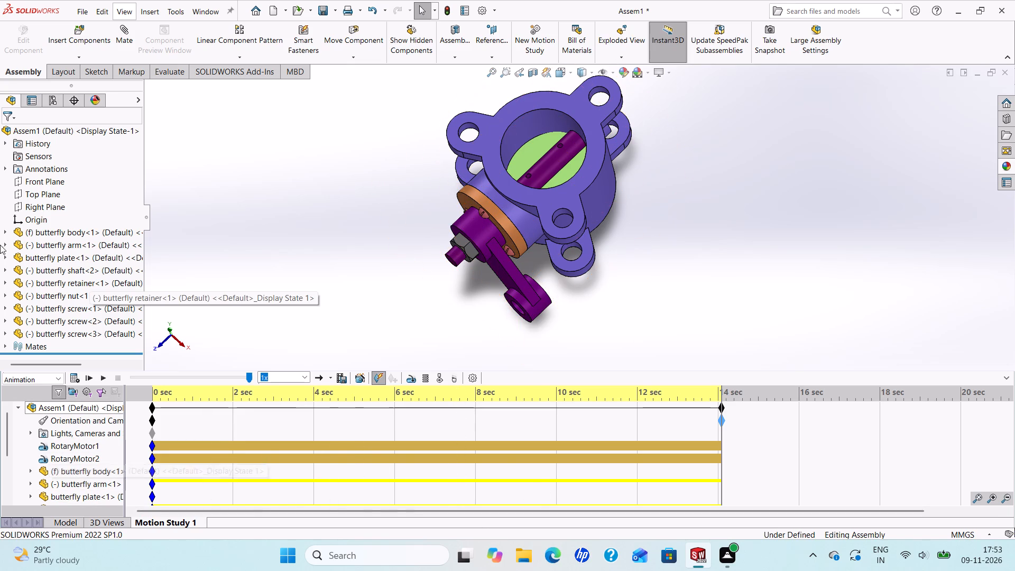
# Play back the calculated animation three times, checking how the arm, shaft and plate rotate.
pyautogui.click(103, 377)
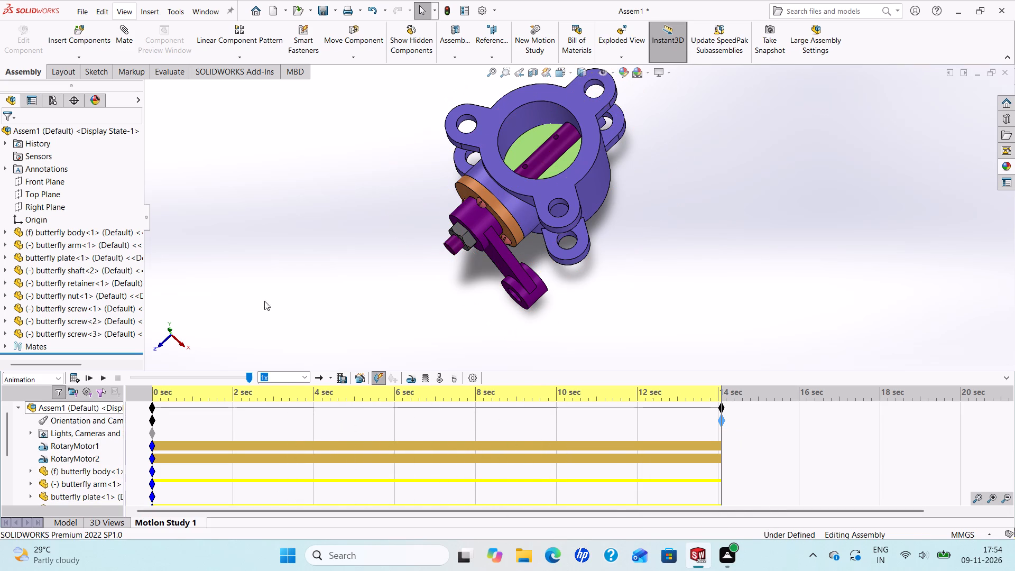
pyautogui.click(107, 376)
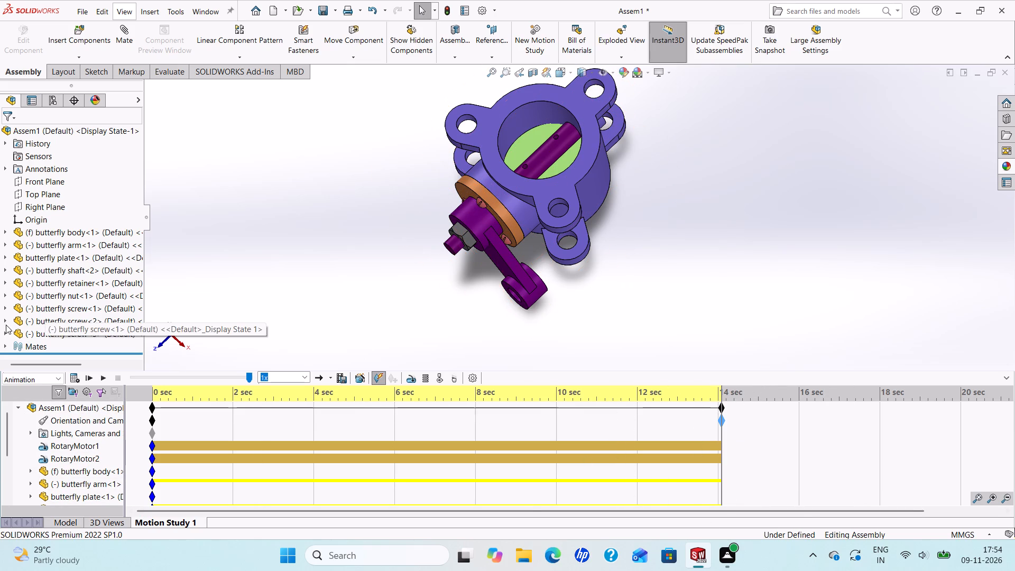
pyautogui.click(107, 382)
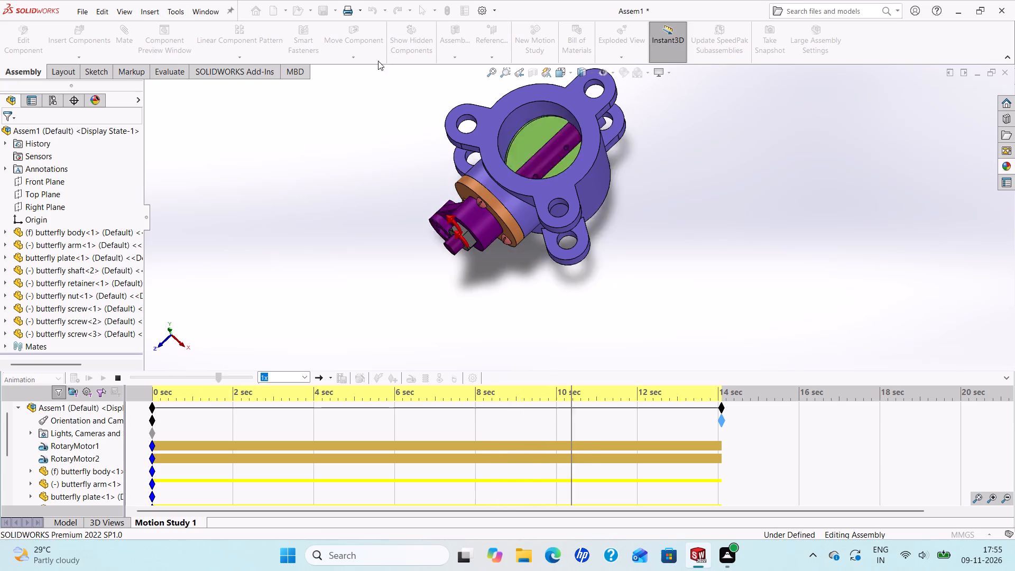
pyautogui.scroll(3, 531, 125)
pyautogui.scroll(-2, 625, 165)
pyautogui.scroll(-2, 606, 217)
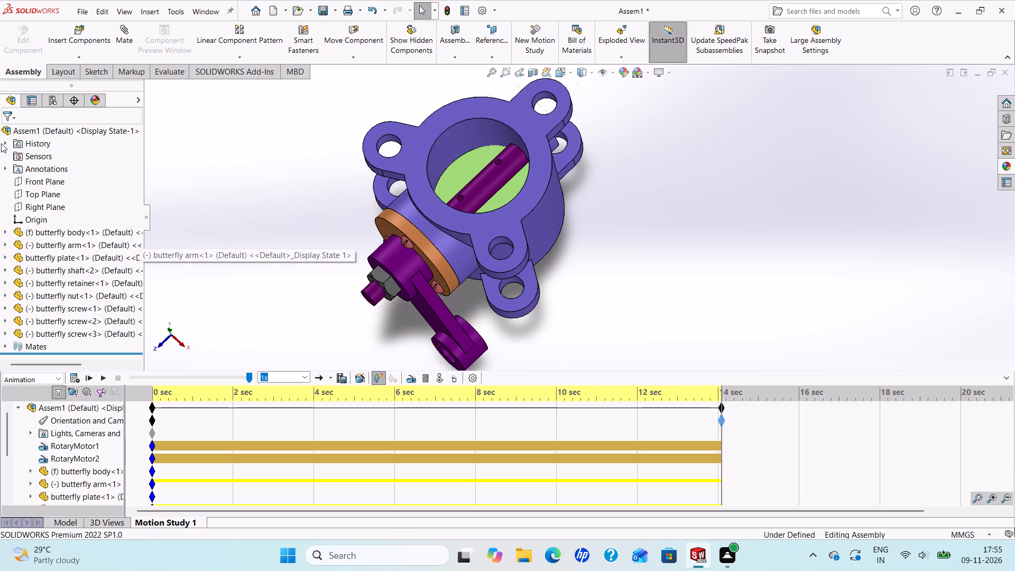
pyautogui.scroll(-1, 464, 323)
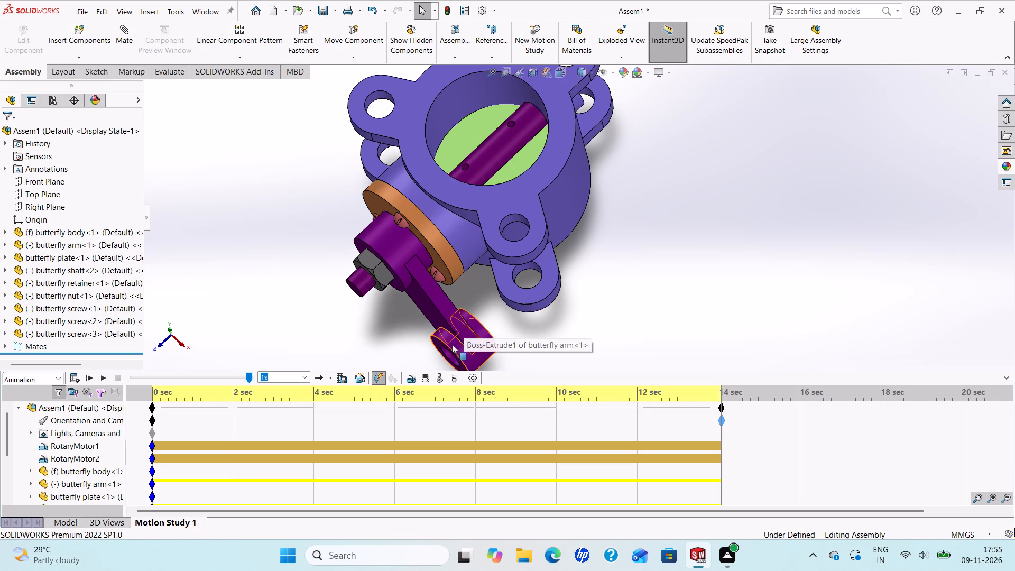
# Try to swing the butterfly arm by its free end at the end of the motion study, then clear the attempt.
pyautogui.moveTo(458, 344); pyautogui.dragTo(423, 286)
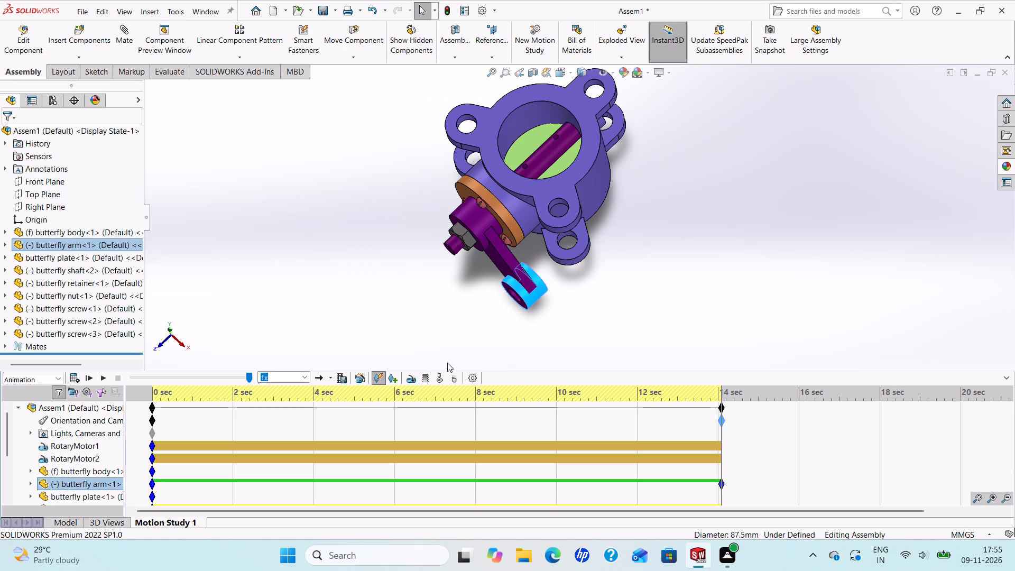
pyautogui.scroll(-2, 584, 224)
pyautogui.moveTo(518, 316); pyautogui.dragTo(495, 278)
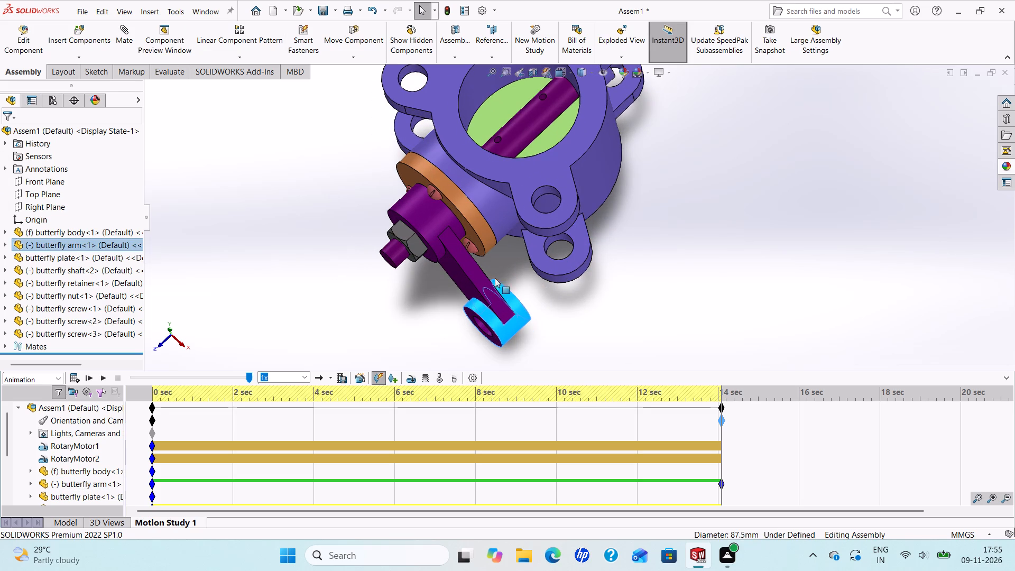
pyautogui.moveTo(495, 278); pyautogui.dragTo(489, 271)
pyautogui.moveTo(507, 319); pyautogui.dragTo(417, 241)
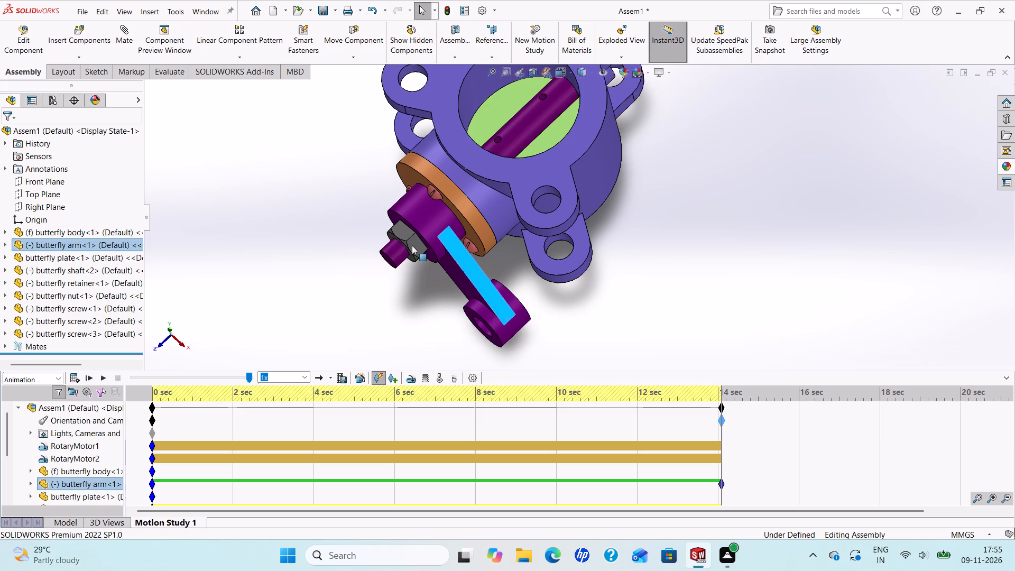
pyautogui.press('Escape')
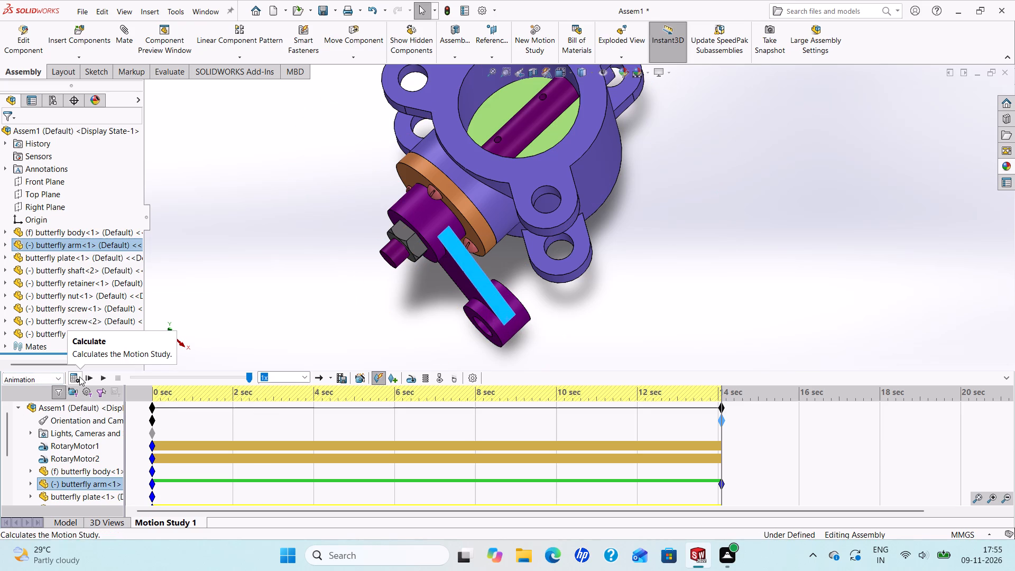
# Play the motion study twice and examine the movement of the arm and butterfly plate.
pyautogui.click(106, 379)
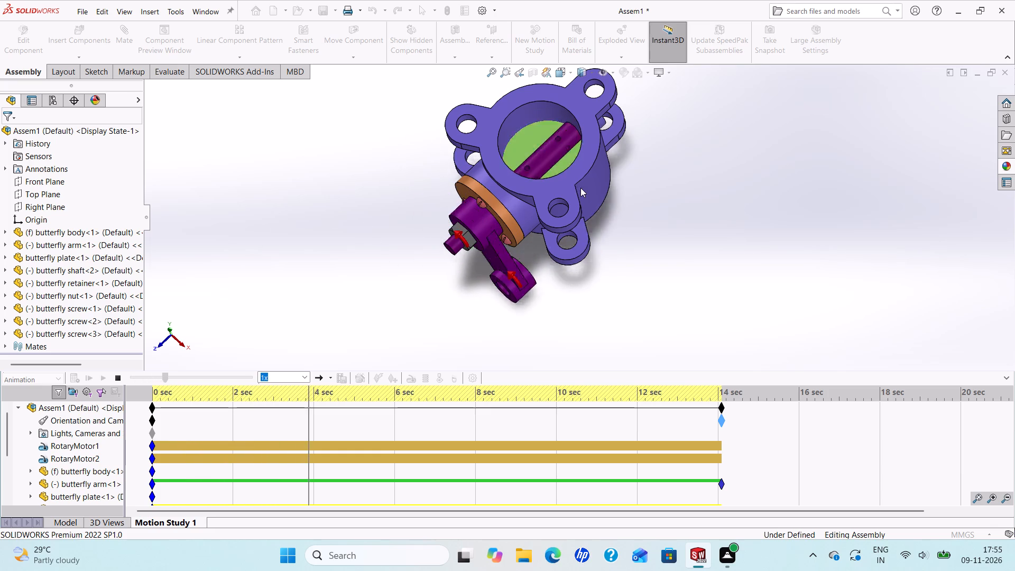
pyautogui.scroll(2, 580, 188)
pyautogui.scroll(-1, 580, 188)
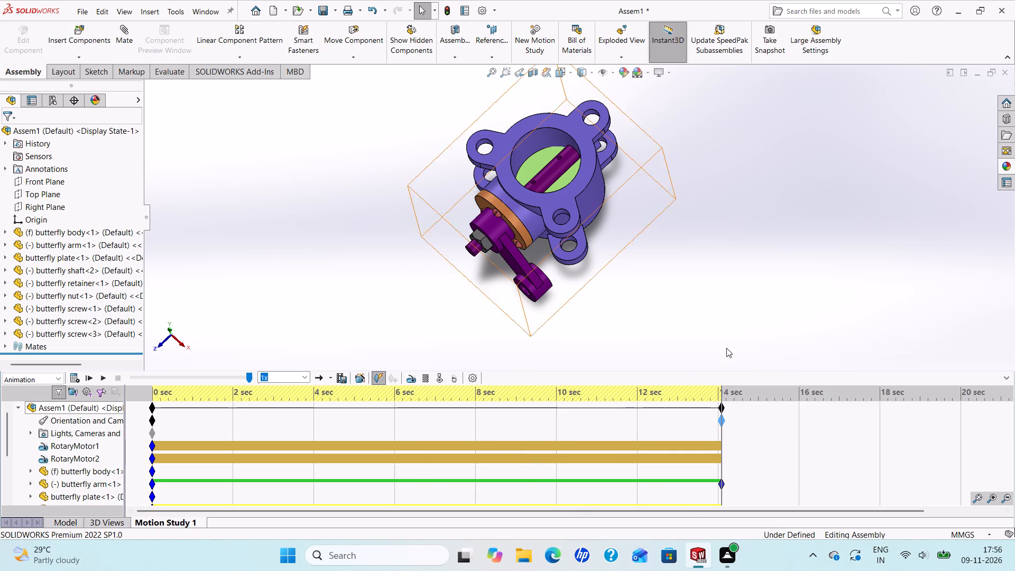
pyautogui.click(104, 377)
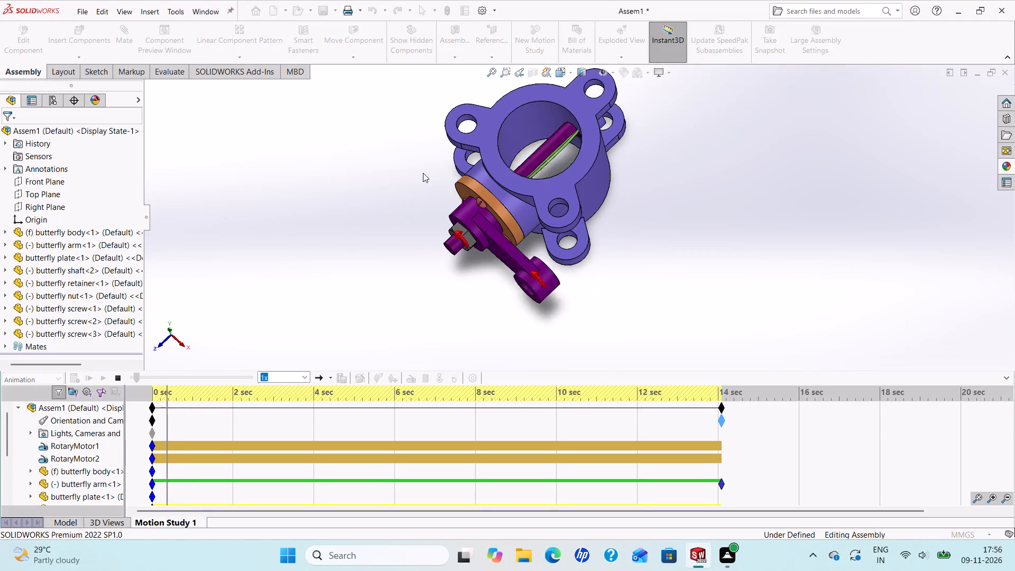
pyautogui.scroll(2, 475, 184)
pyautogui.scroll(-1, 677, 160)
pyautogui.scroll(2, 659, 145)
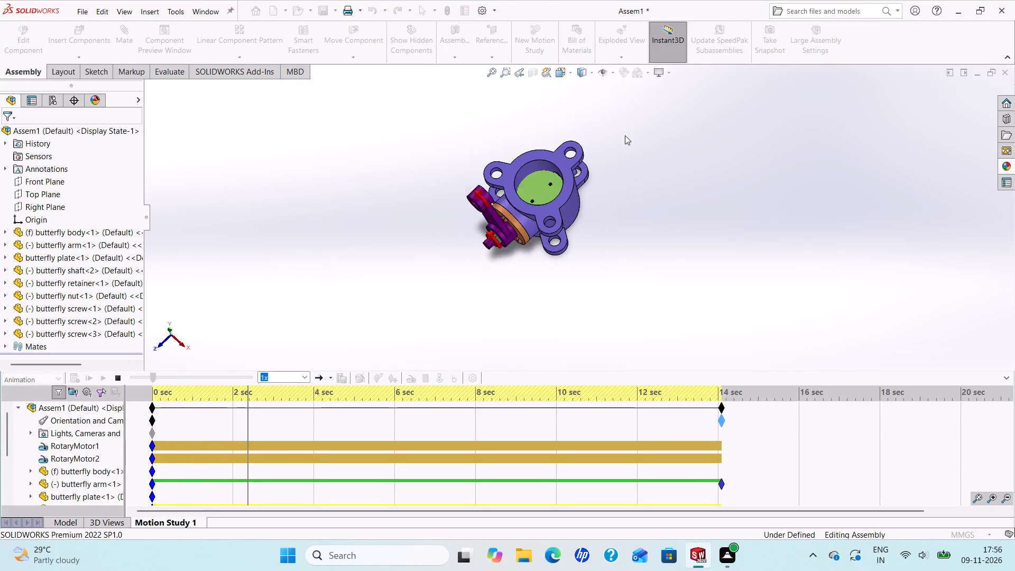
pyautogui.scroll(-2, 624, 135)
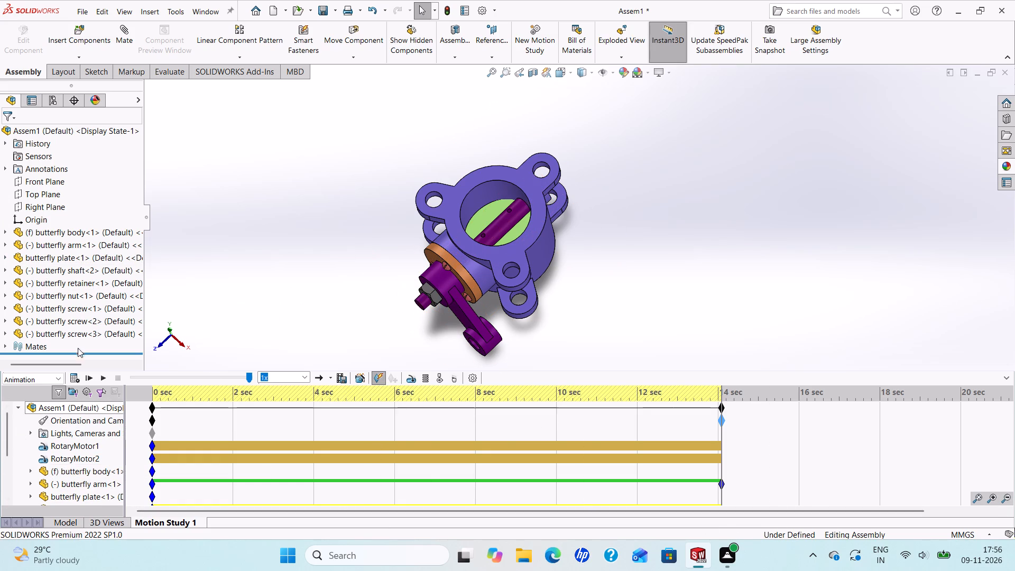
# Replay the full animation and inspect the plate's rotation inside the valve body at close range.
pyautogui.click(105, 377)
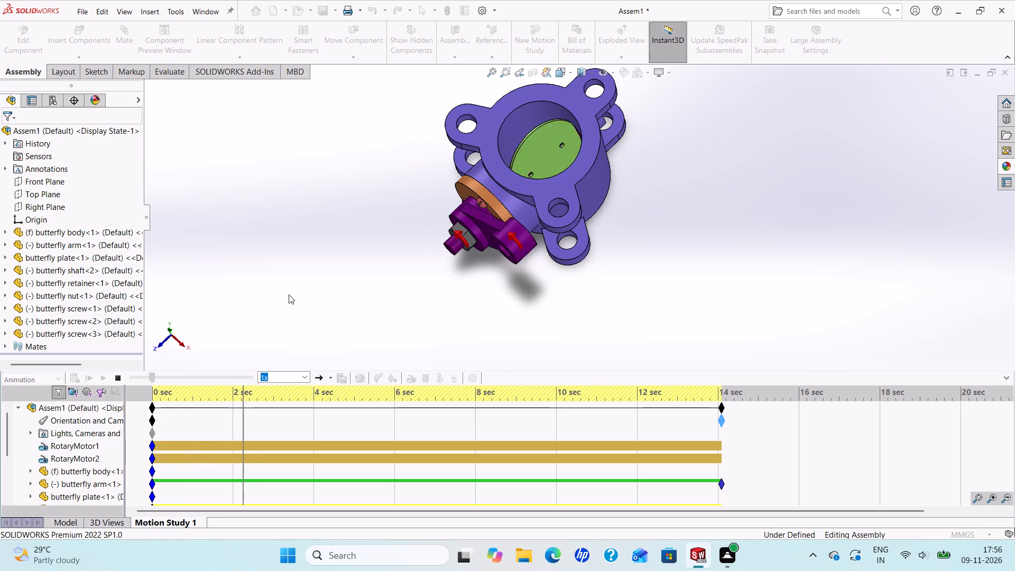
pyautogui.scroll(3, 473, 218)
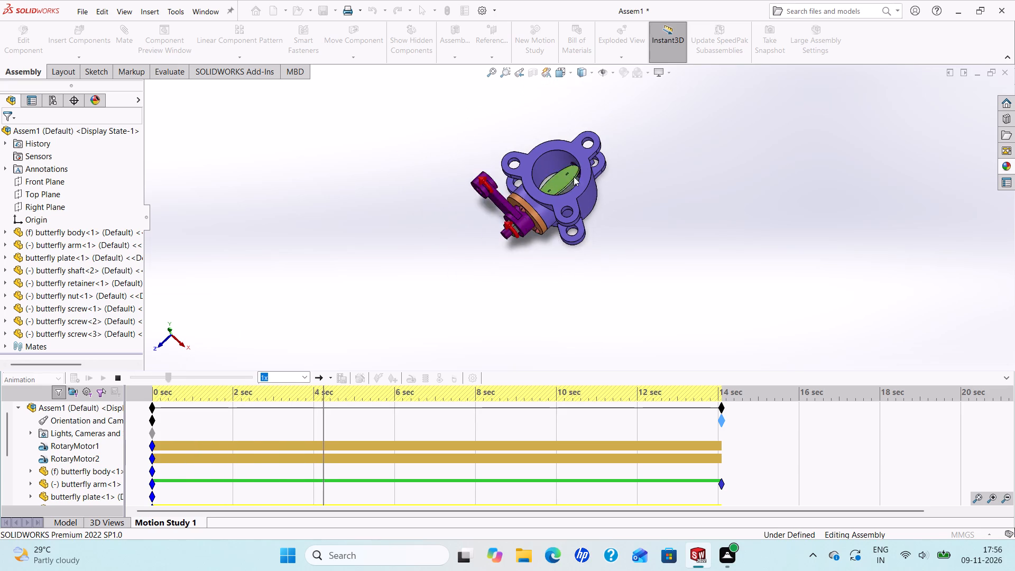
pyautogui.scroll(-3, 582, 172)
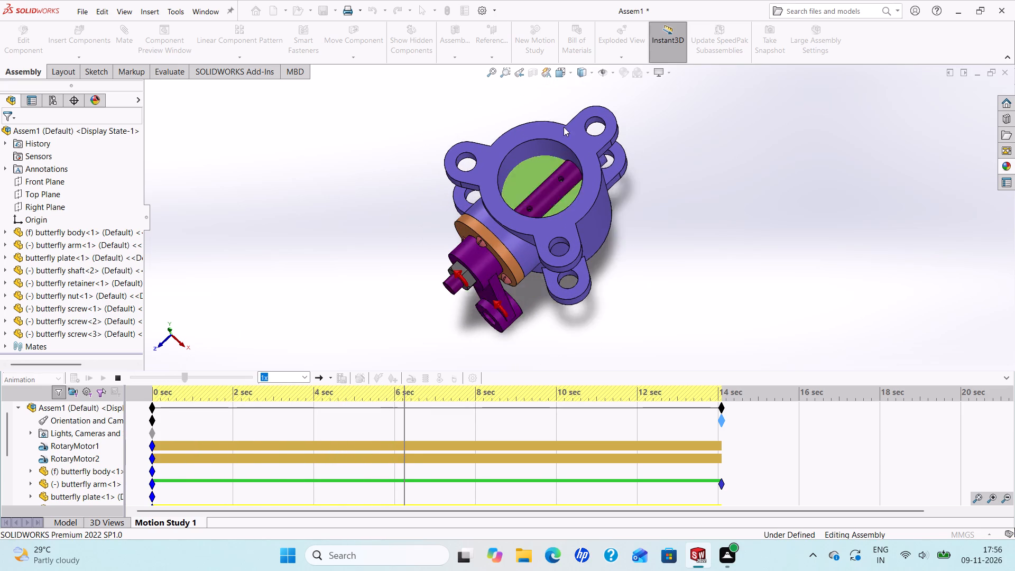
pyautogui.scroll(1, 587, 146)
pyautogui.scroll(-1, 609, 203)
pyautogui.scroll(1, 623, 156)
pyautogui.scroll(-1, 622, 157)
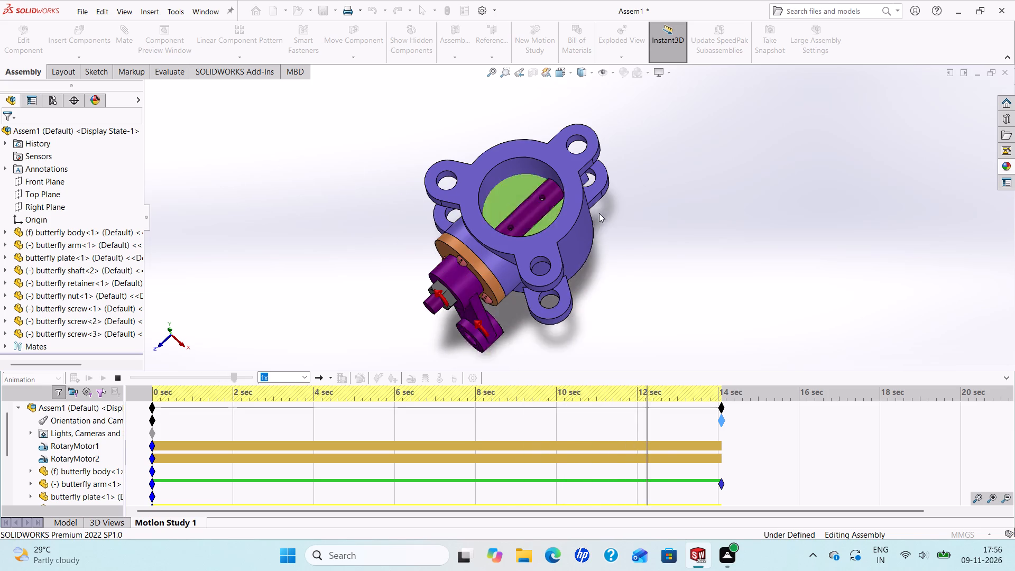
pyautogui.scroll(-1, 599, 213)
pyautogui.scroll(1, 599, 213)
pyautogui.scroll(-1, 599, 213)
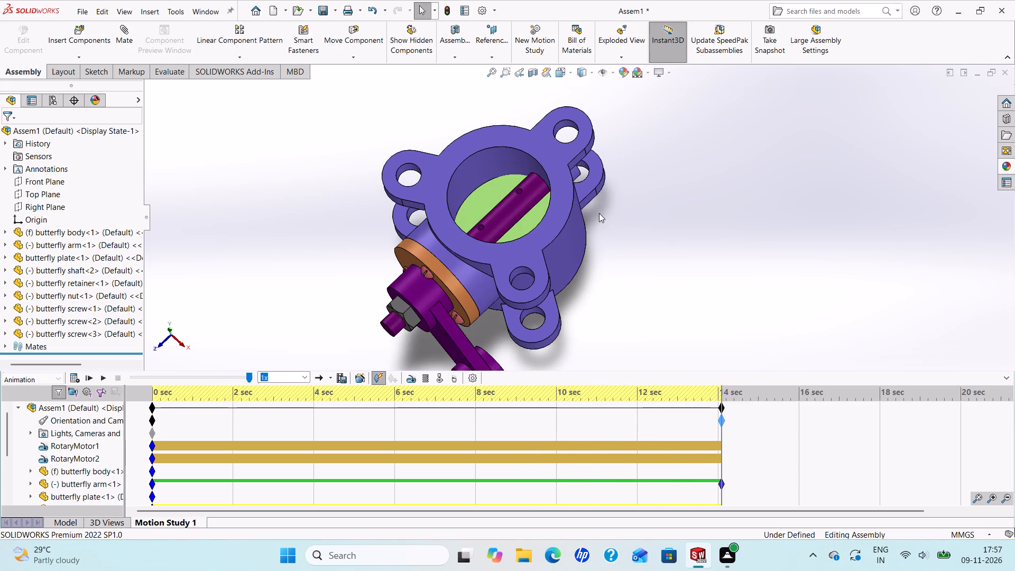
# Replay the motion study and examine the arm's rotation around the shaft axis.
pyautogui.click(100, 374)
pyautogui.scroll(2, 441, 197)
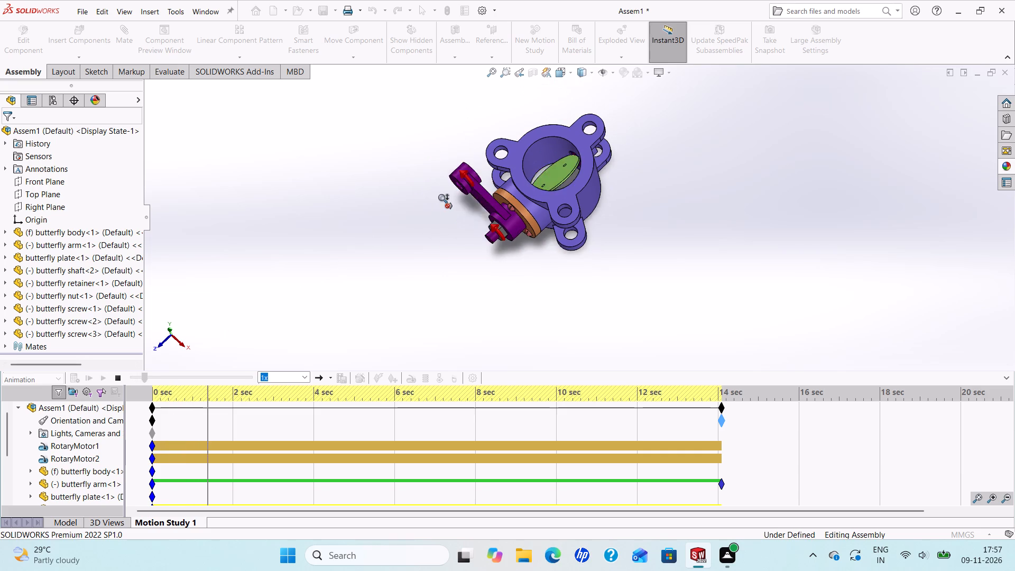
pyautogui.scroll(-1, 511, 185)
pyautogui.scroll(1, 645, 146)
pyautogui.scroll(-1, 645, 146)
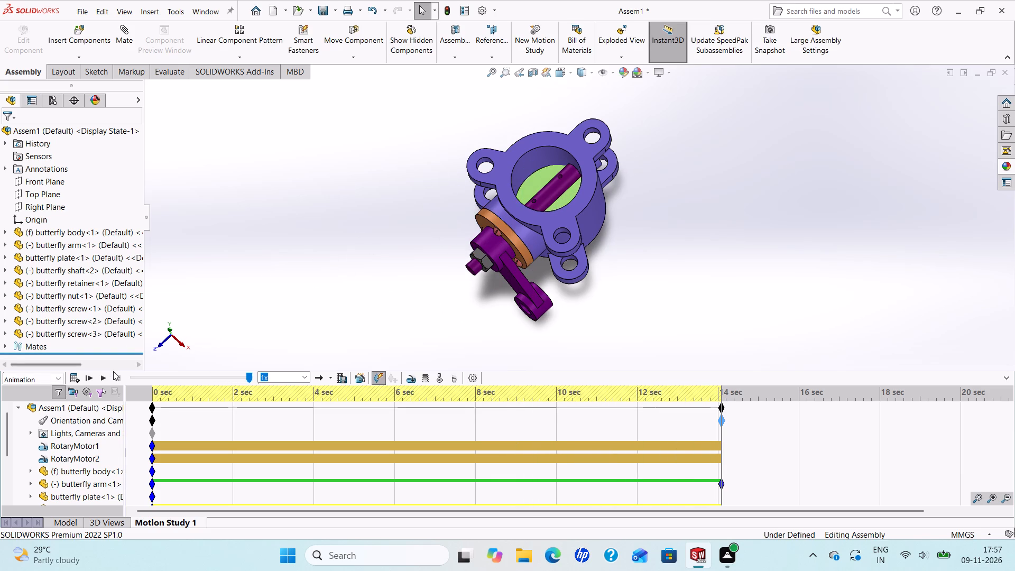
# Replay the animation to the end and examine the arm, retainer and plate from several distances and angles.
pyautogui.click(101, 377)
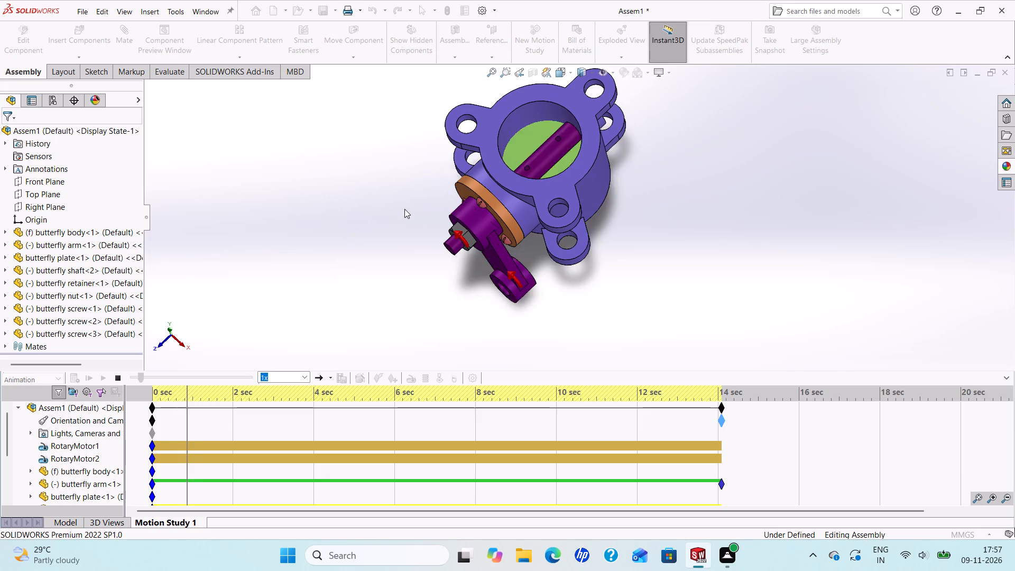
pyautogui.scroll(1, 636, 181)
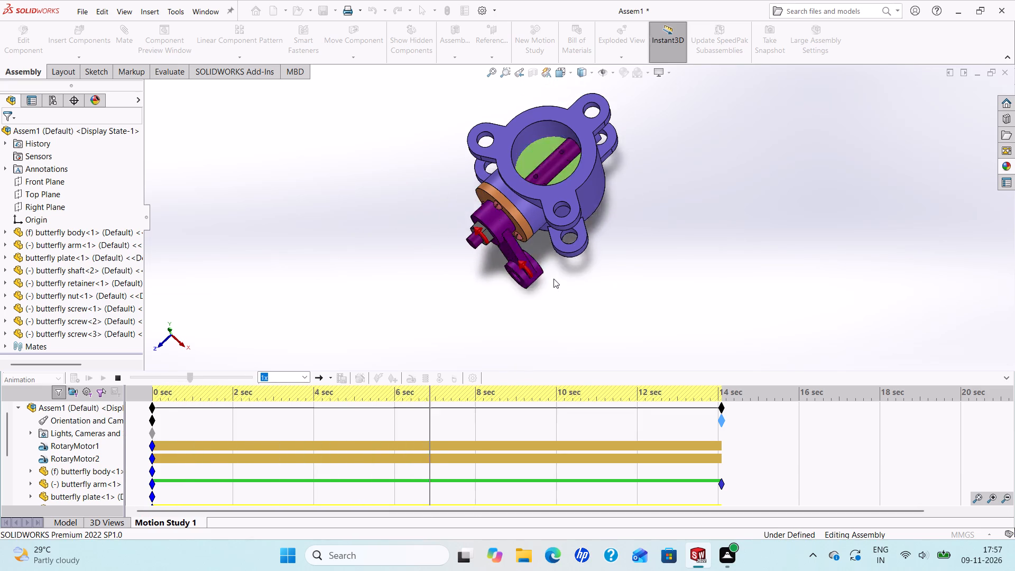
pyautogui.scroll(2, 553, 279)
pyautogui.scroll(-2, 589, 237)
pyautogui.scroll(2, 589, 235)
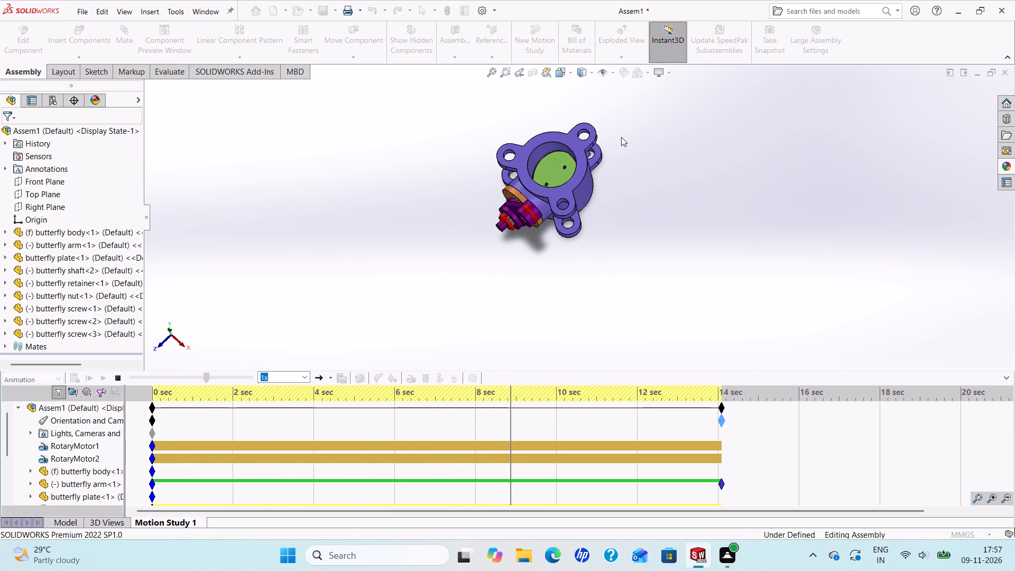
pyautogui.scroll(-2, 621, 134)
pyautogui.scroll(2, 616, 137)
pyautogui.scroll(-3, 607, 150)
pyautogui.scroll(2, 569, 217)
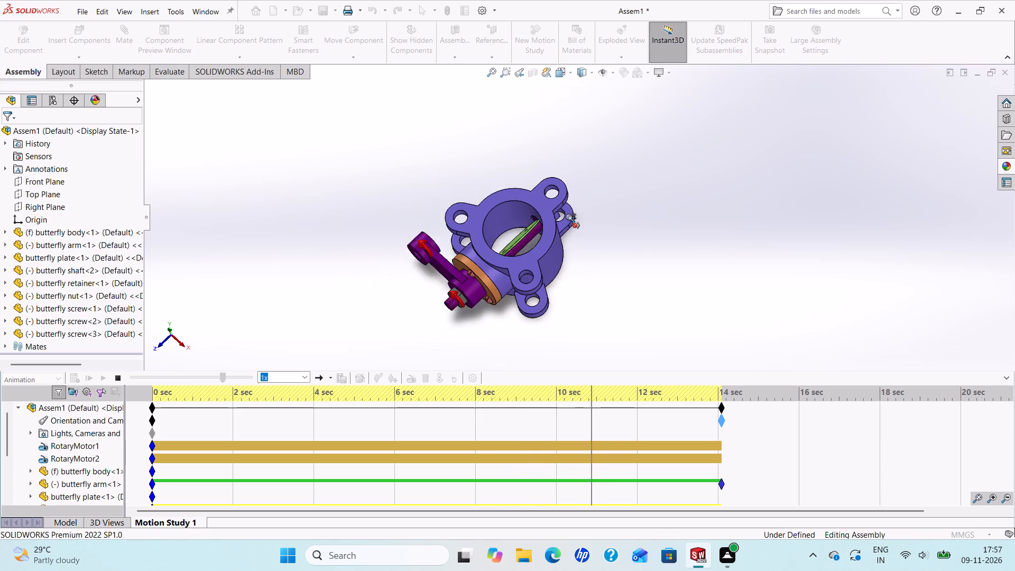
pyautogui.scroll(-2, 559, 256)
pyautogui.scroll(2, 559, 256)
pyautogui.scroll(-2, 551, 232)
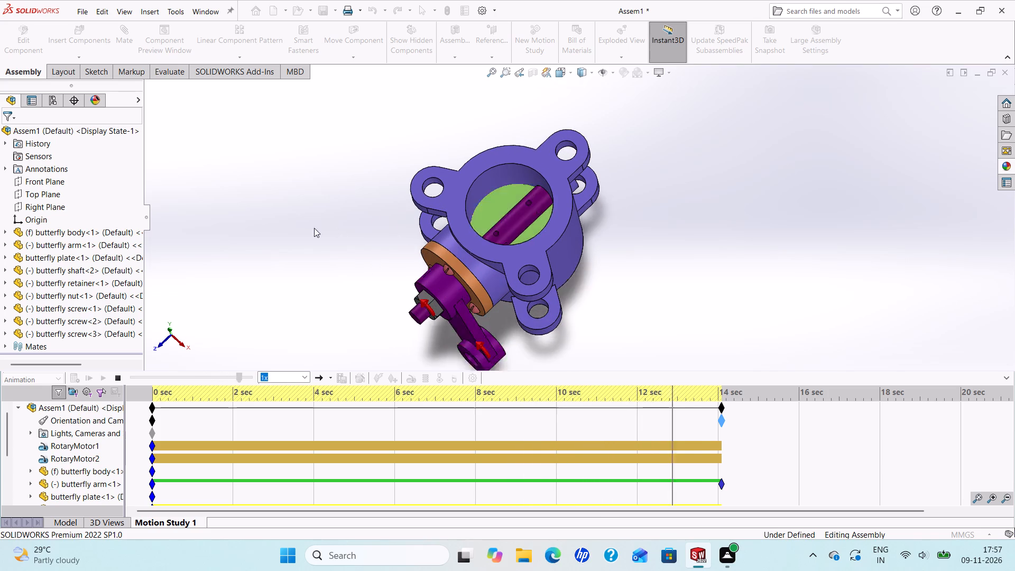
pyautogui.moveTo(588, 268); pyautogui.dragTo(558, 263, button='middle')
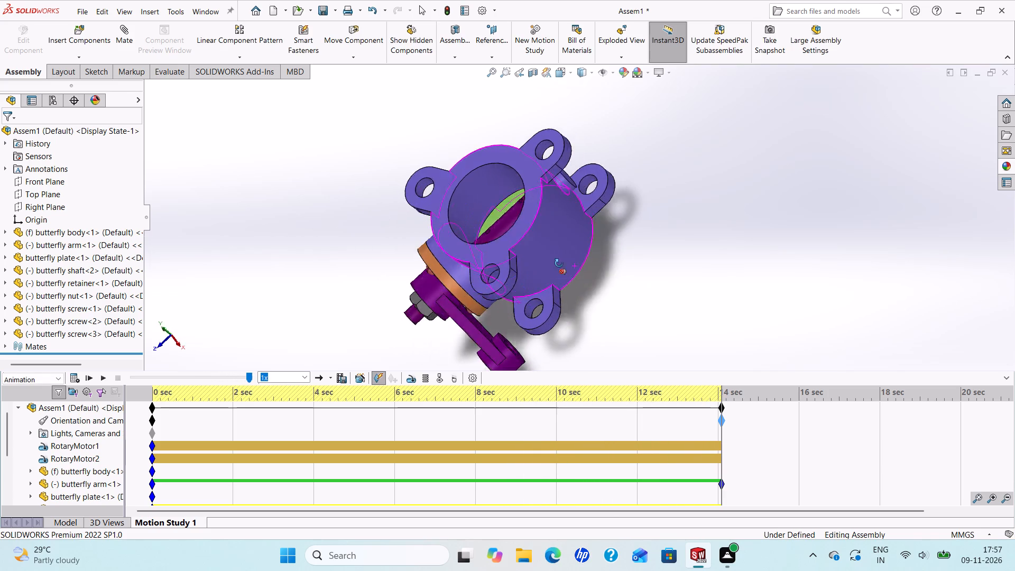
pyautogui.moveTo(558, 263); pyautogui.dragTo(299, 203, button='middle')
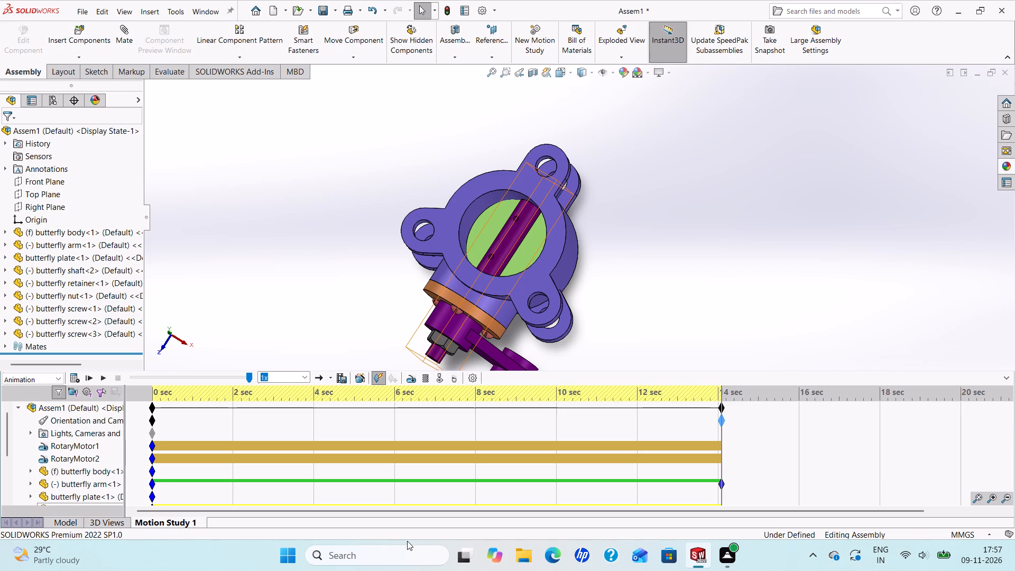
# Play the motion study once more and observe the arm and plate turning together.
pyautogui.click(103, 380)
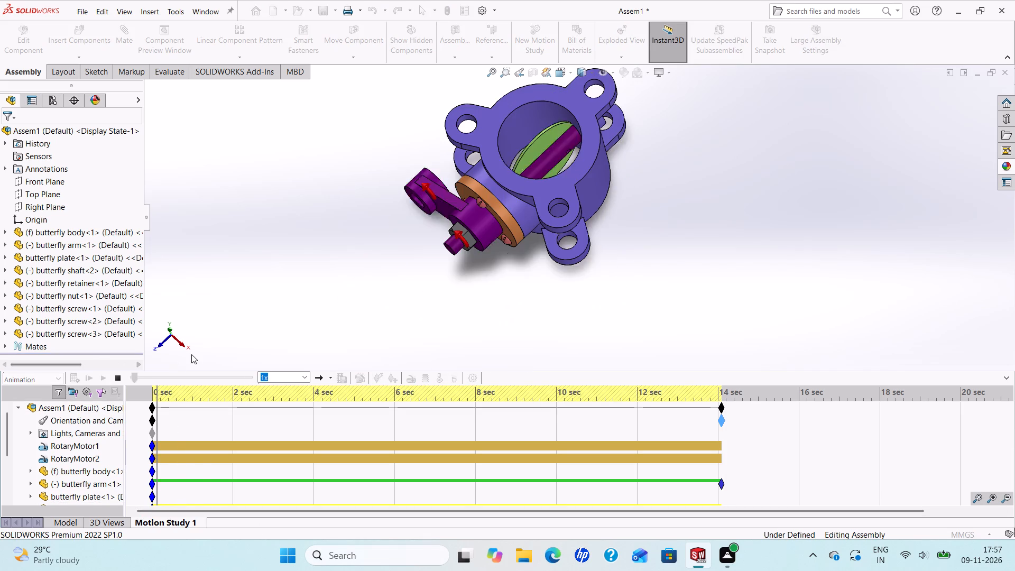
pyautogui.scroll(1, 504, 233)
pyautogui.scroll(-2, 585, 176)
pyautogui.scroll(1, 553, 169)
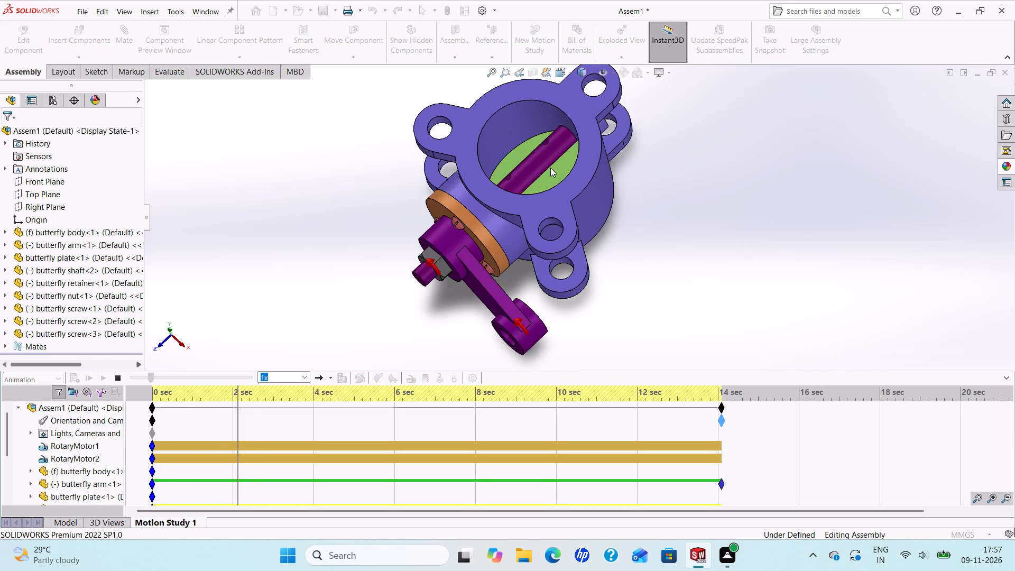
pyautogui.scroll(1, 550, 168)
pyautogui.scroll(-2, 618, 140)
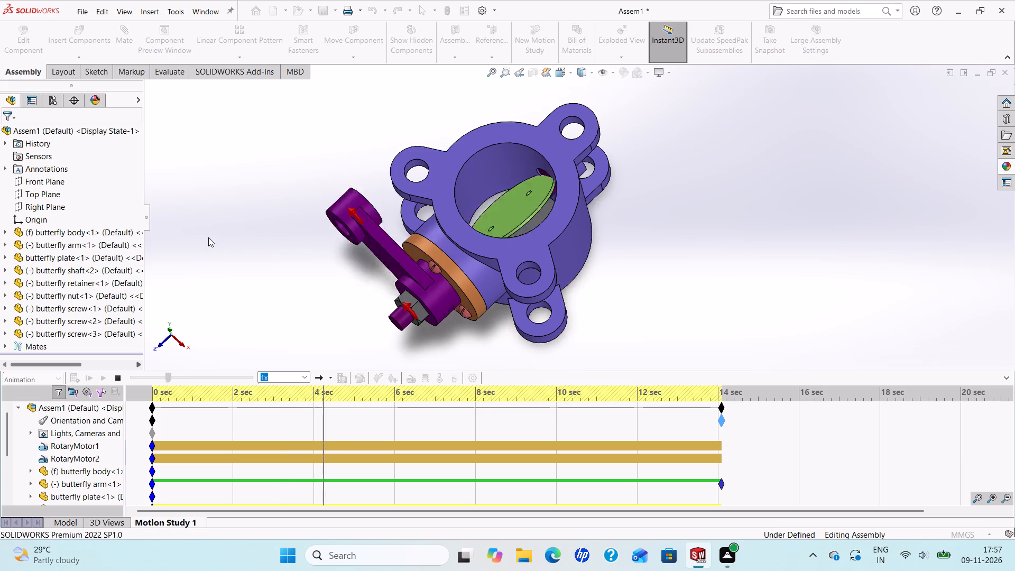
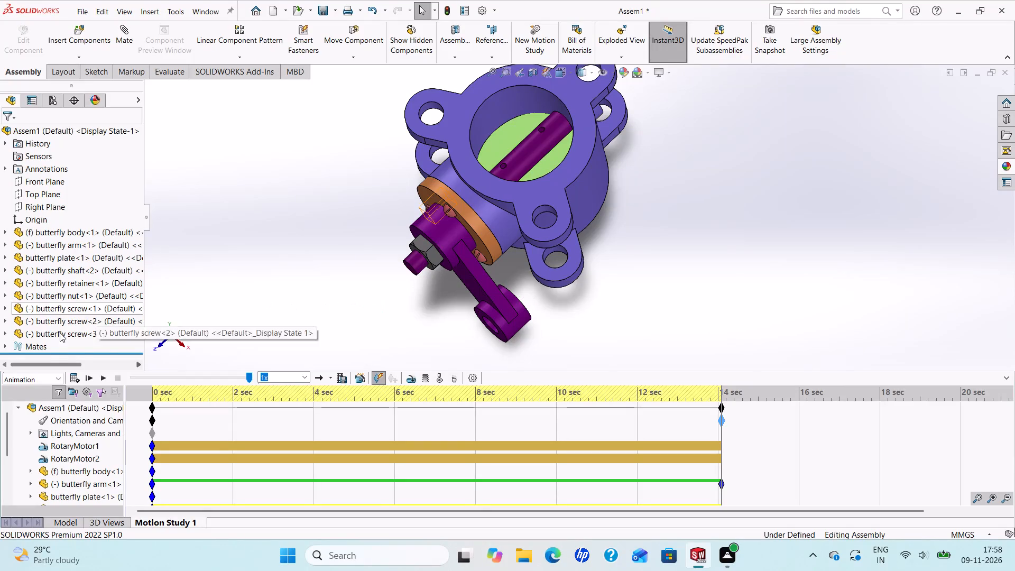
# Replay the motion study several times and examine how the arm, nut and plate rotate relative to the valve body.
pyautogui.click(99, 381)
pyautogui.scroll(2, 519, 194)
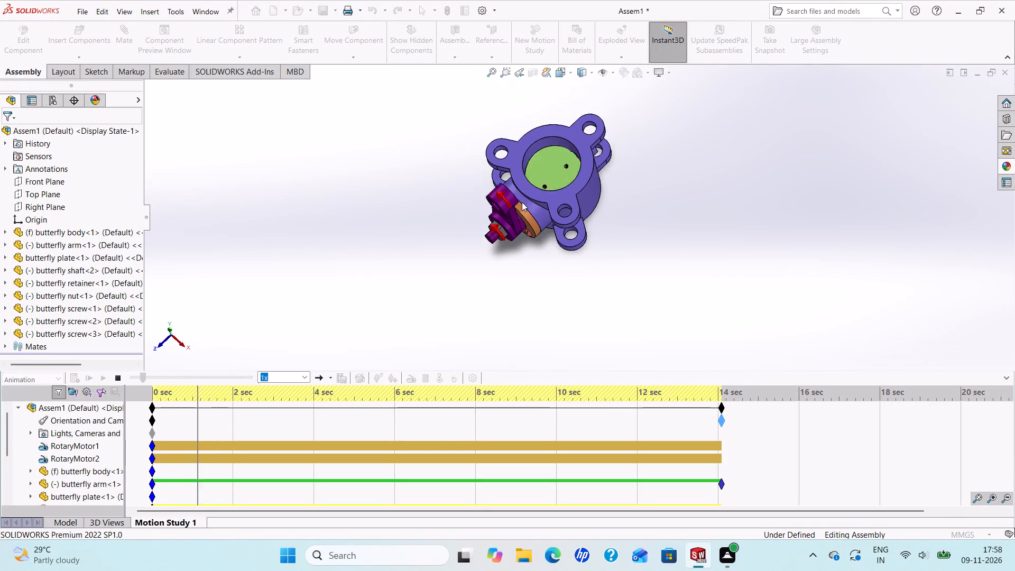
pyautogui.scroll(-3, 611, 172)
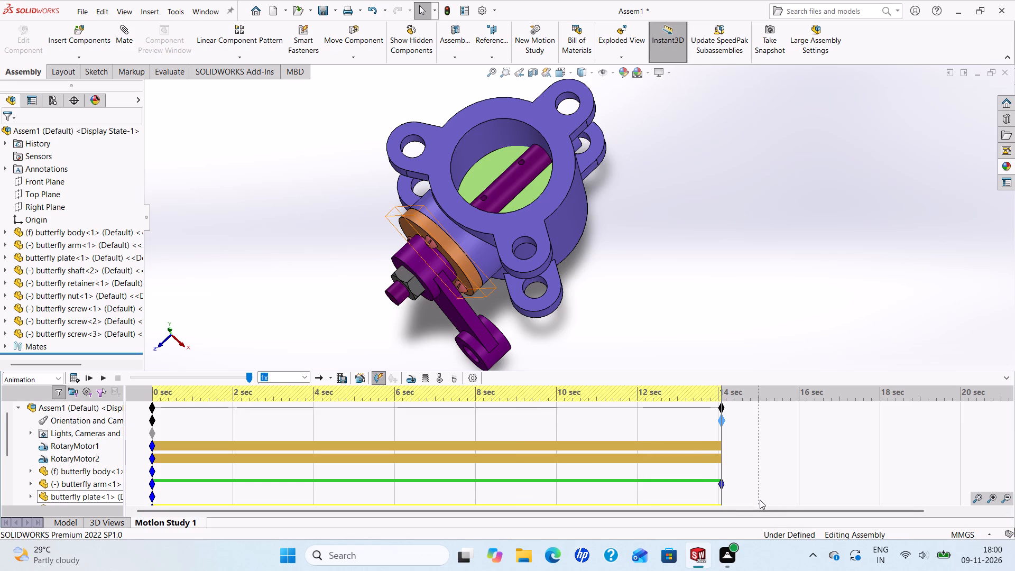
pyautogui.scroll(-1, 331, 190)
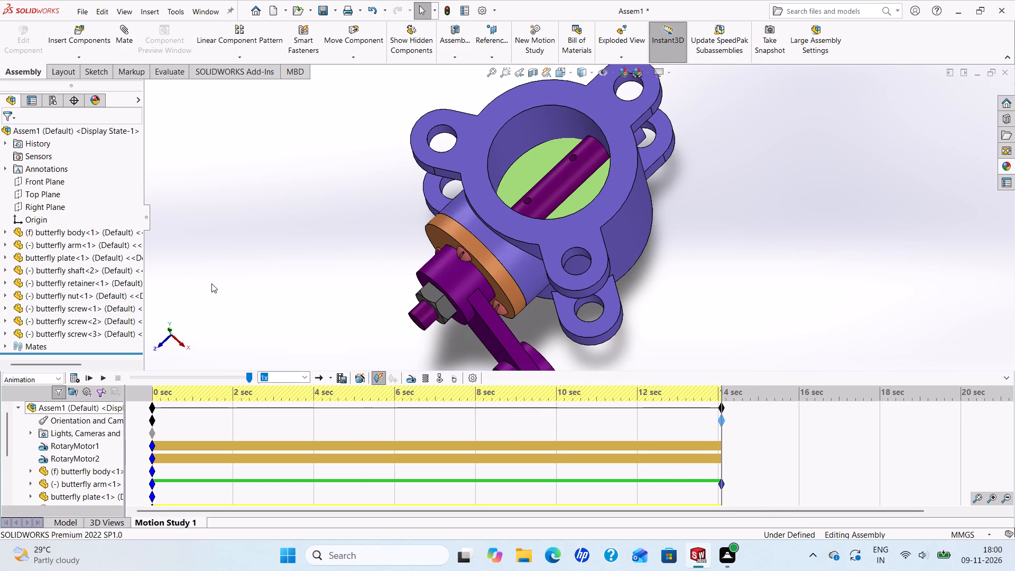
pyautogui.click(101, 375)
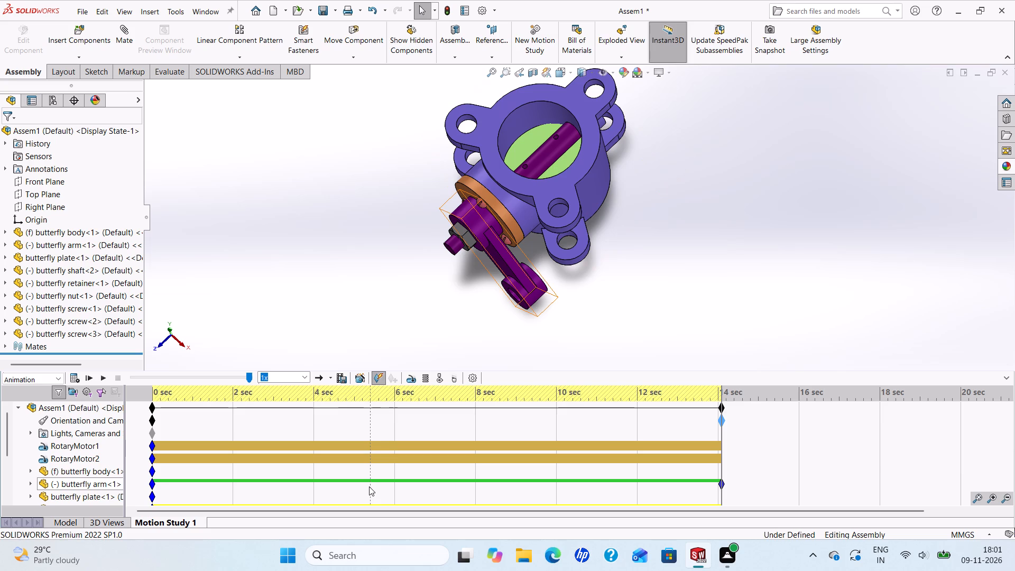
pyautogui.click(108, 371)
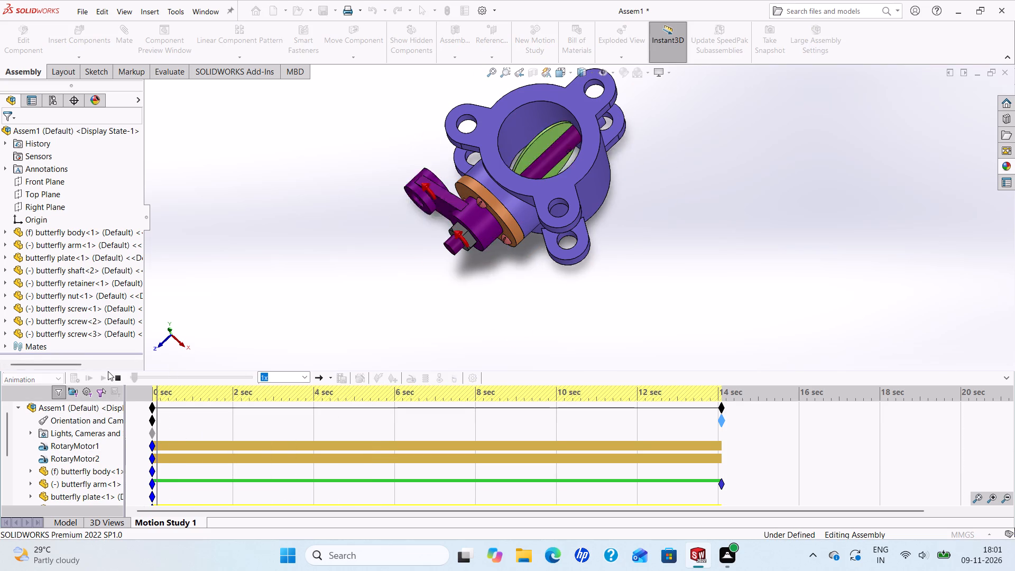
pyautogui.scroll(2, 707, 169)
pyautogui.scroll(-2, 669, 160)
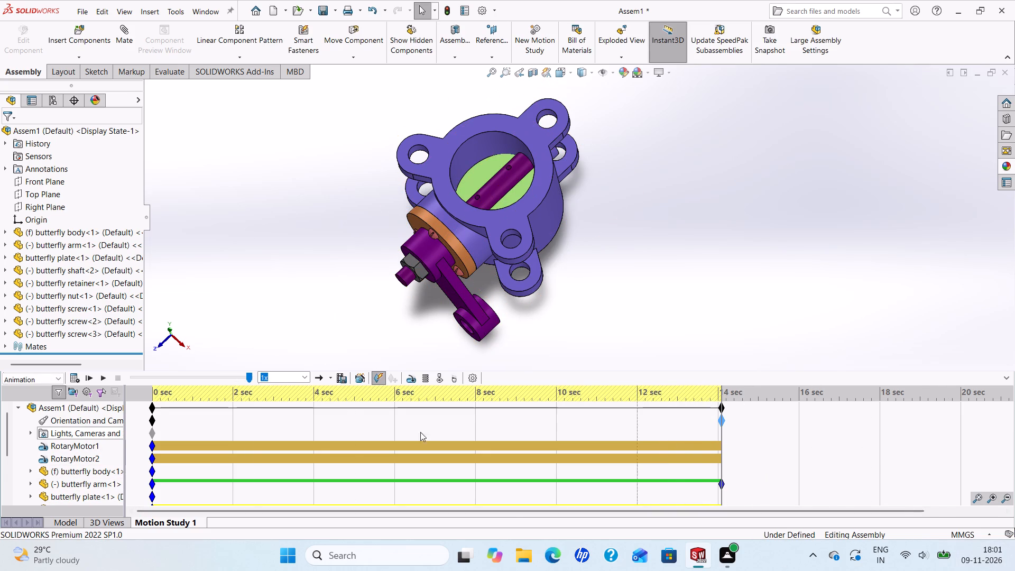
pyautogui.click(102, 382)
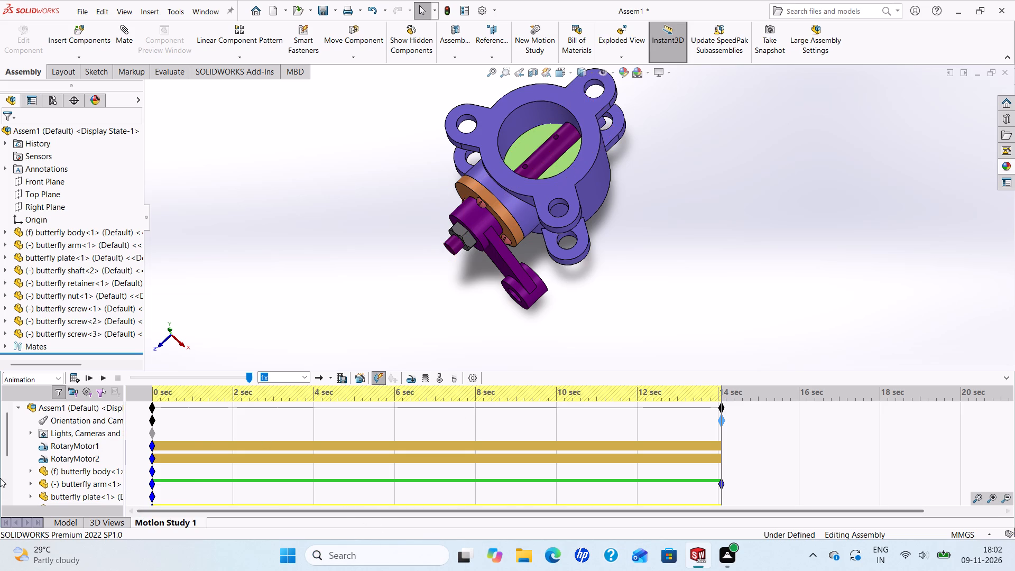
pyautogui.click(98, 378)
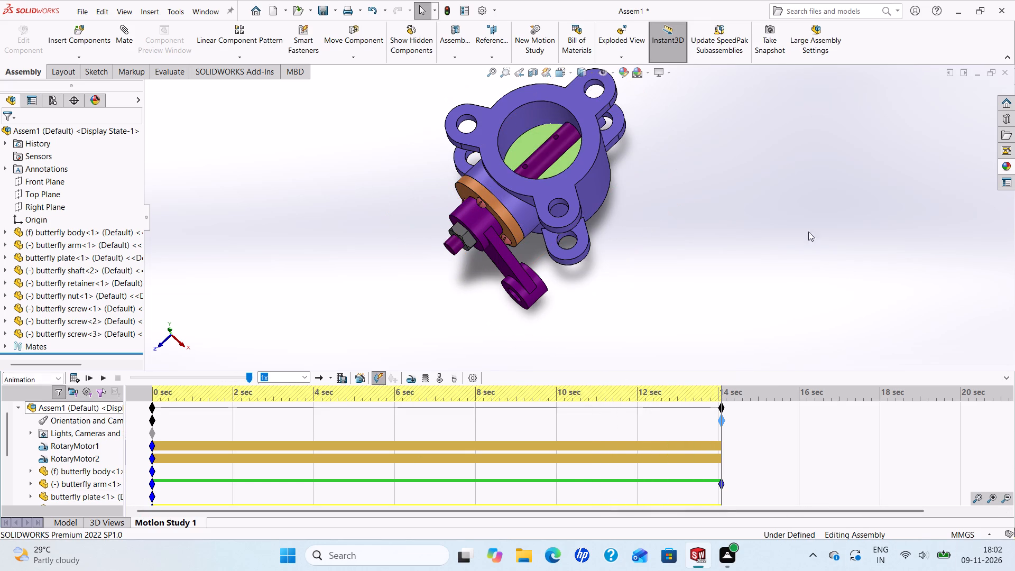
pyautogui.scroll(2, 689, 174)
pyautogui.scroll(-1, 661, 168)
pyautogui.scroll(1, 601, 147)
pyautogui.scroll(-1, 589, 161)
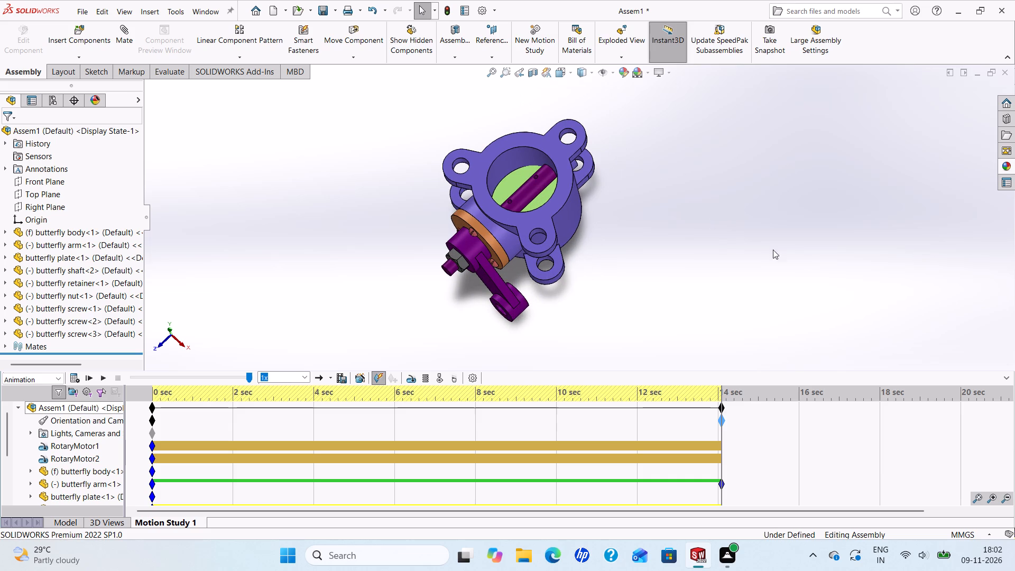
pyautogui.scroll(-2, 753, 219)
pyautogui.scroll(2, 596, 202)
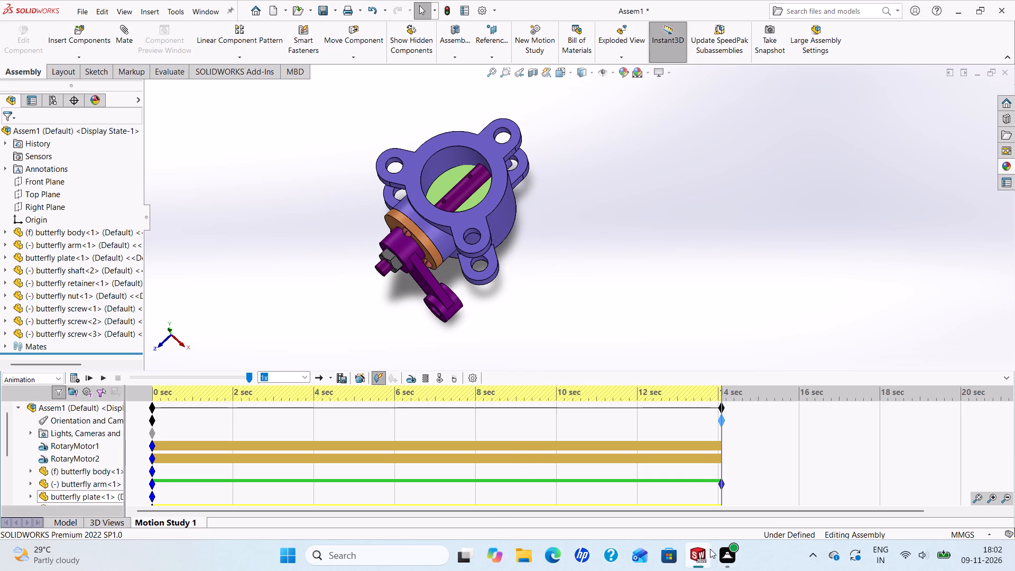
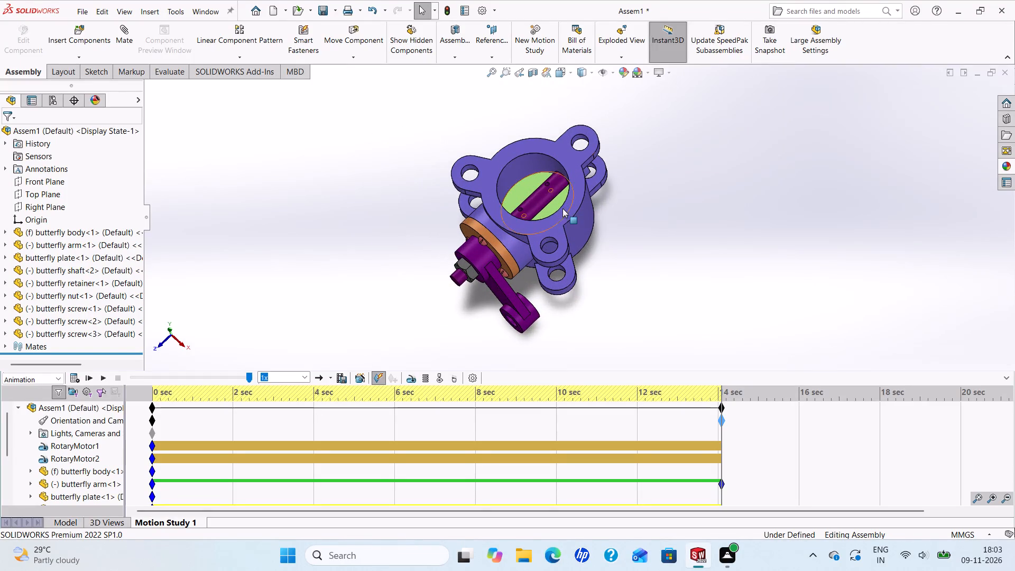
# Replay the motion study and examine how the arm and plate turn relative to the valve body.
pyautogui.scroll(-1, 562, 211)
pyautogui.scroll(1, 555, 223)
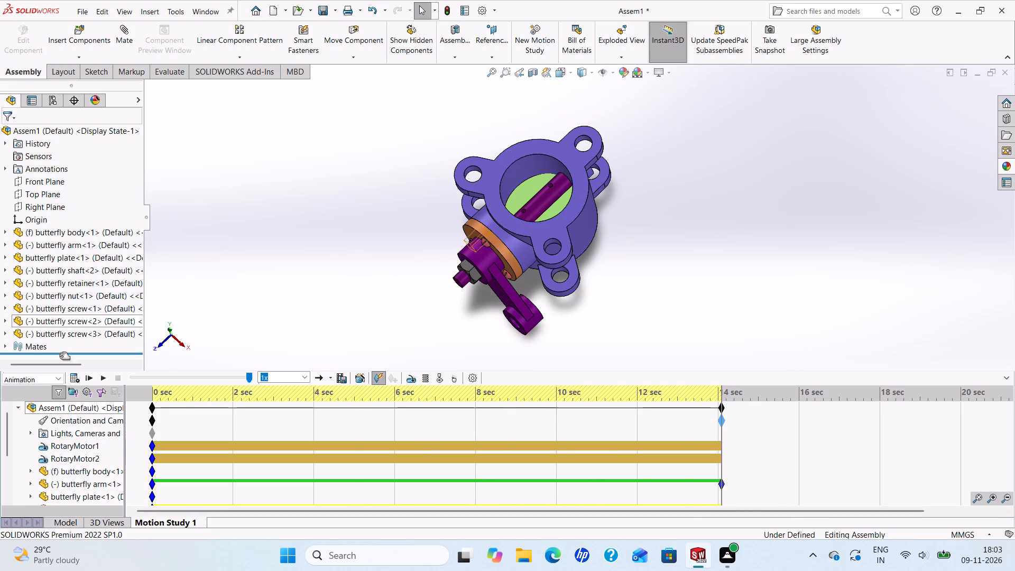
pyautogui.click(106, 379)
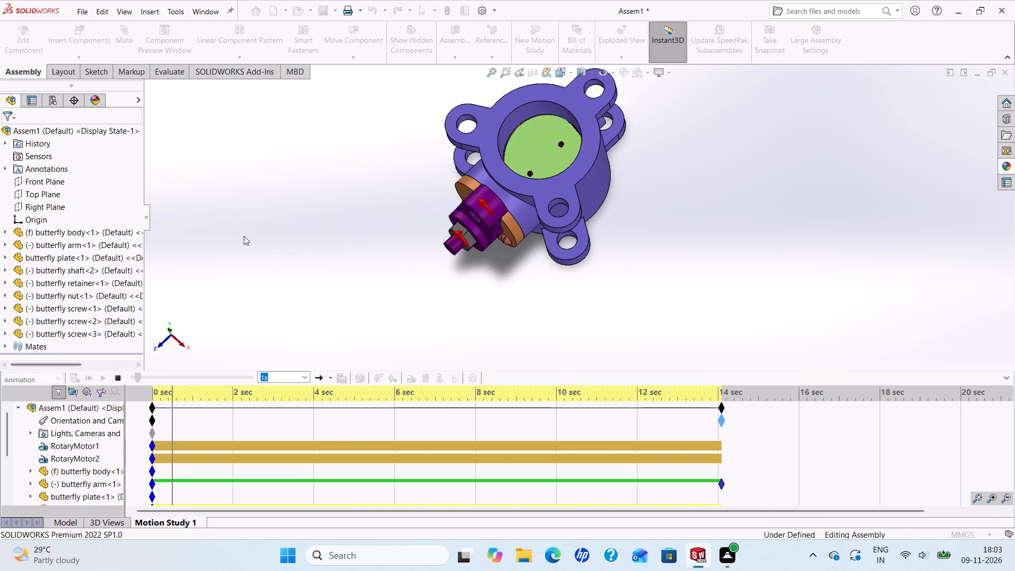
pyautogui.scroll(2, 340, 146)
pyautogui.scroll(-2, 479, 158)
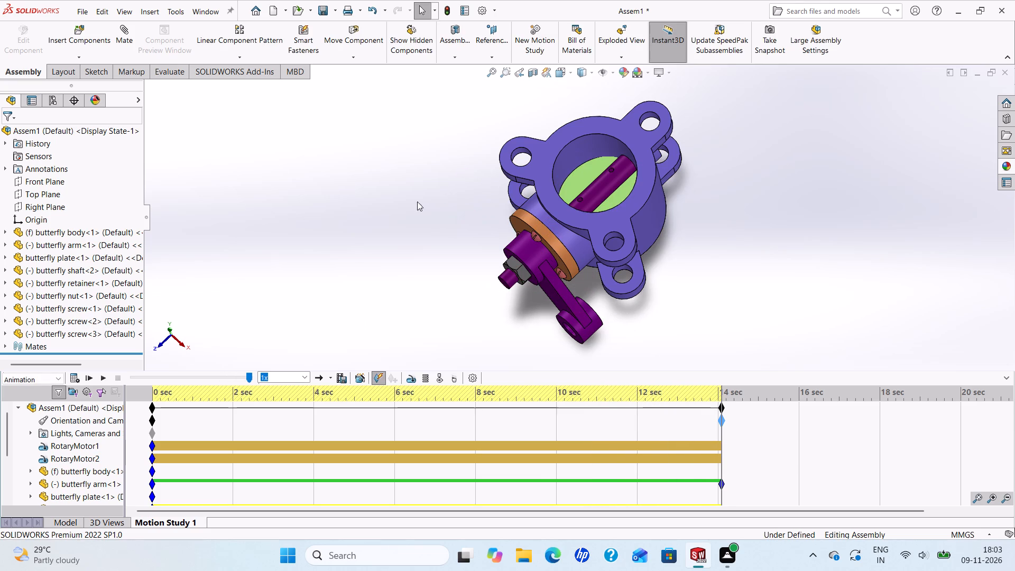
pyautogui.click(103, 376)
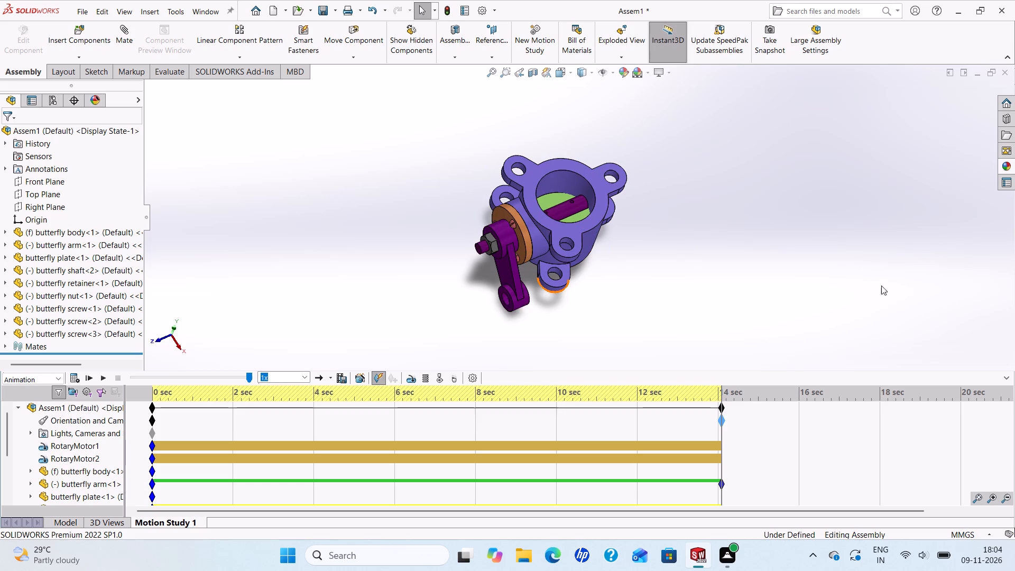
pyautogui.scroll(-2, 514, 169)
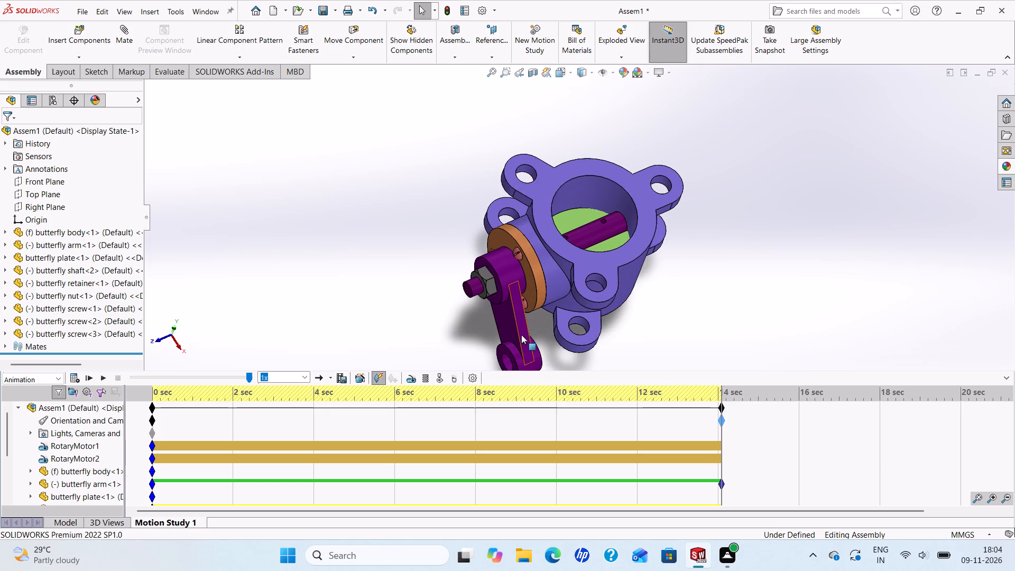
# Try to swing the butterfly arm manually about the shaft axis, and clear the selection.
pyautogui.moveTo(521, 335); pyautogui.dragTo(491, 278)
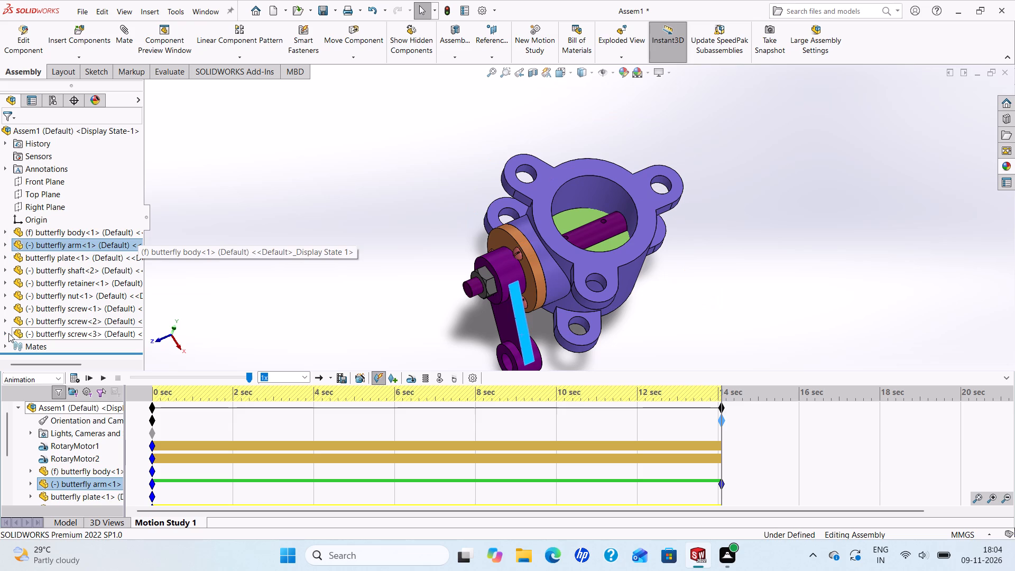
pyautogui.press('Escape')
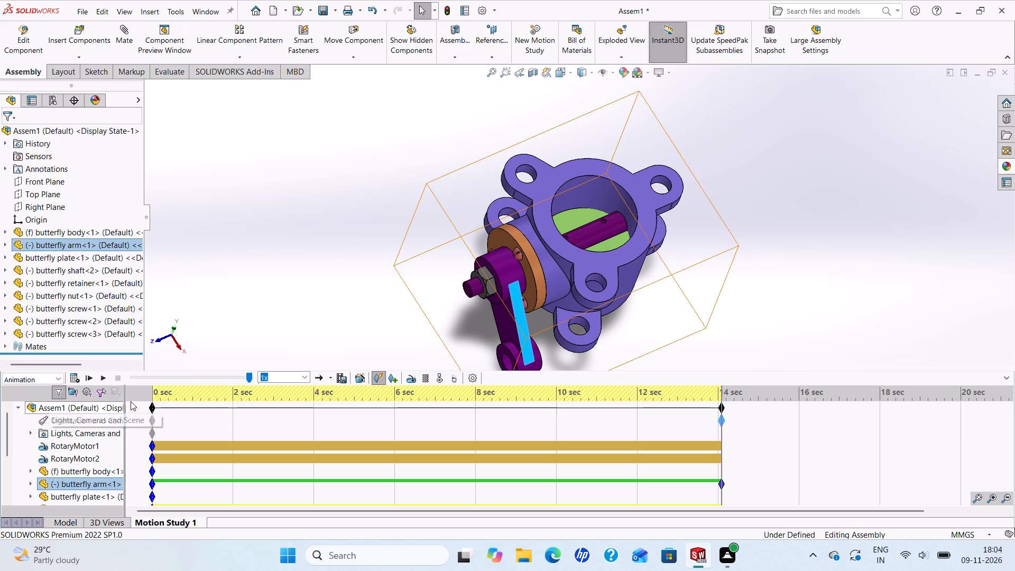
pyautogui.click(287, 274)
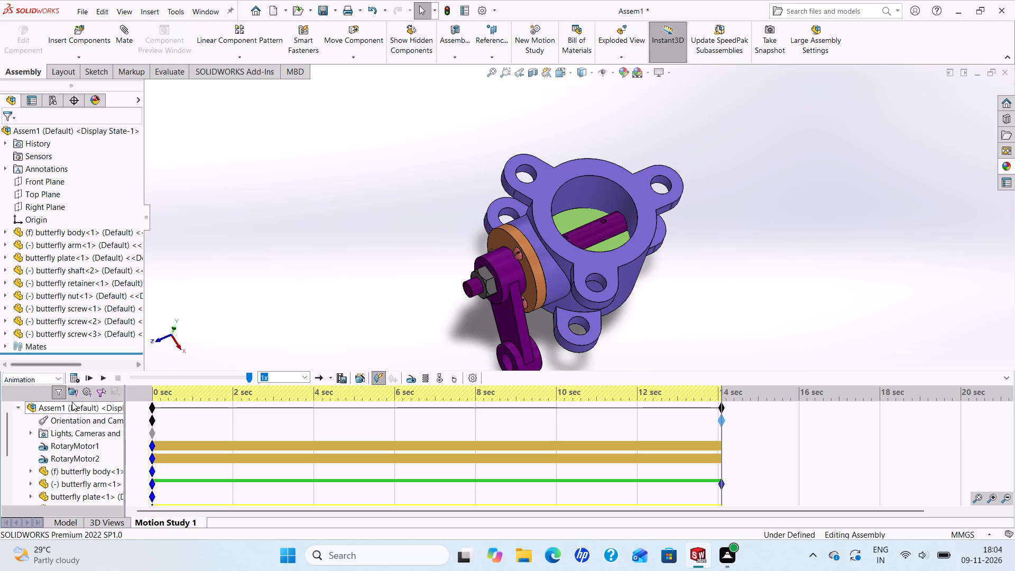
# Replay the motion study twice and inspect the arm, nut and retainer from several angles around the valve body.
pyautogui.click(97, 379)
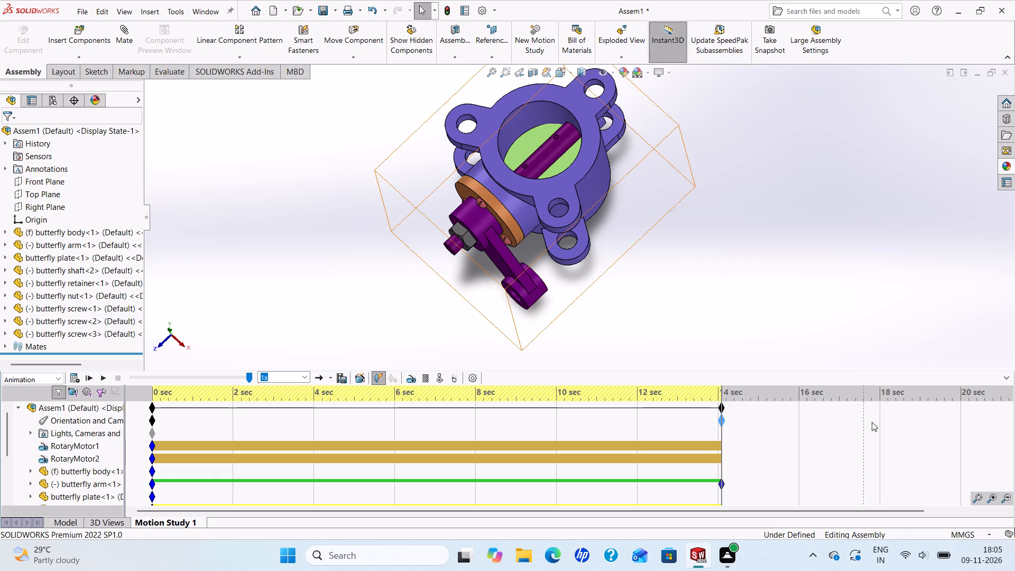
pyautogui.click(100, 376)
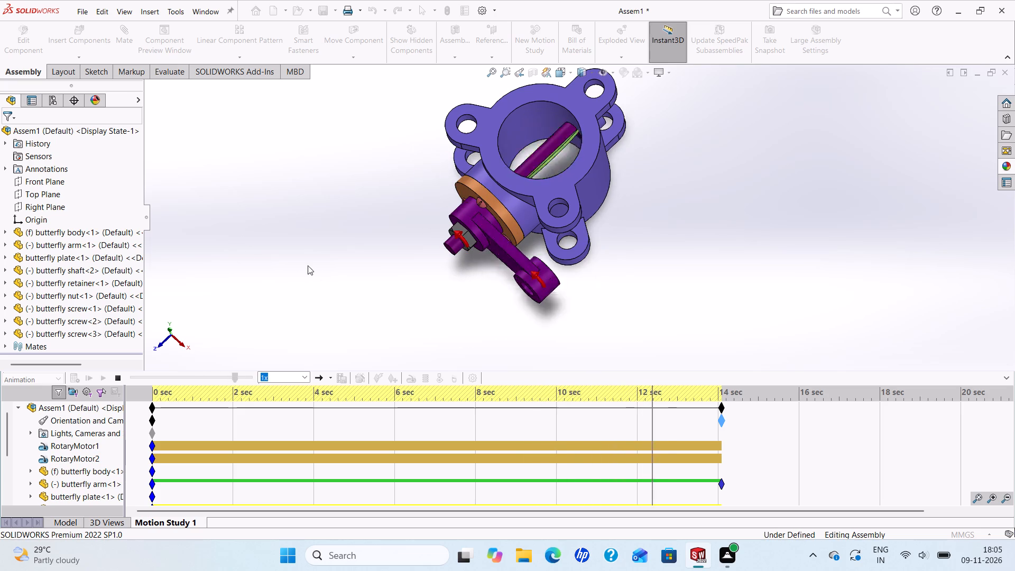
pyautogui.scroll(2, 603, 172)
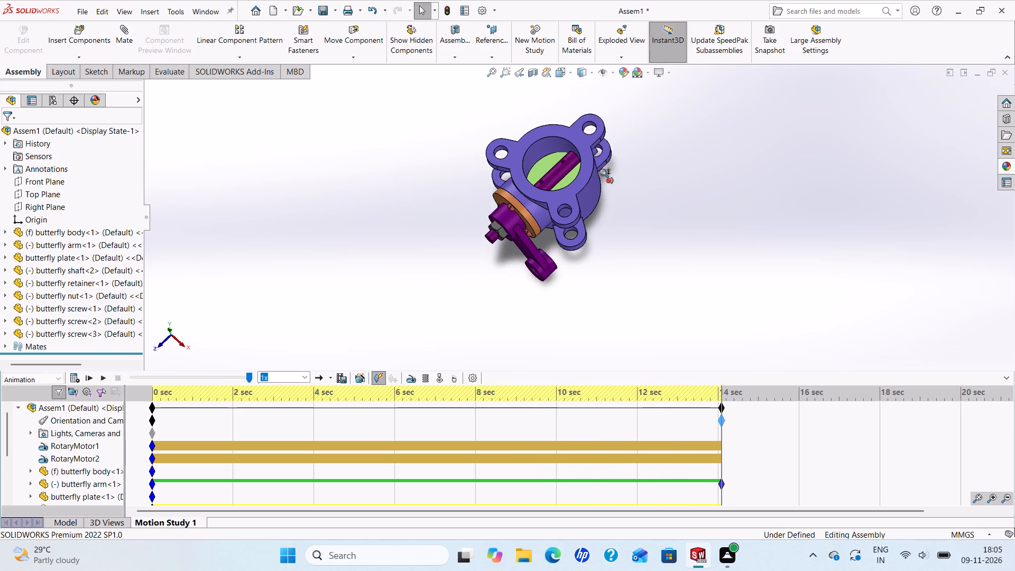
pyautogui.scroll(-2, 593, 159)
pyautogui.scroll(-1, 540, 213)
pyautogui.scroll(1, 540, 213)
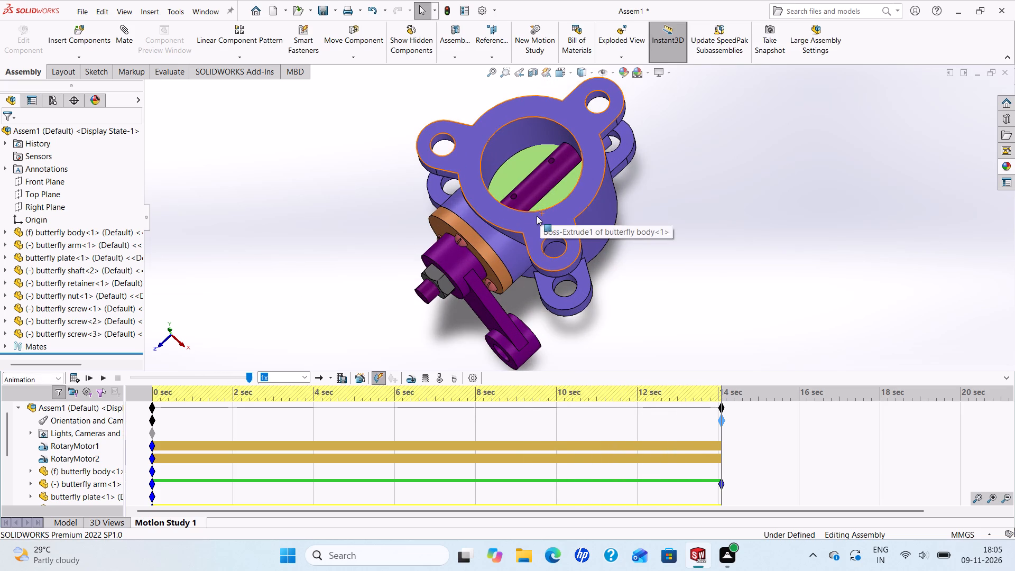
pyautogui.moveTo(523, 238); pyautogui.dragTo(281, 243, button='middle')
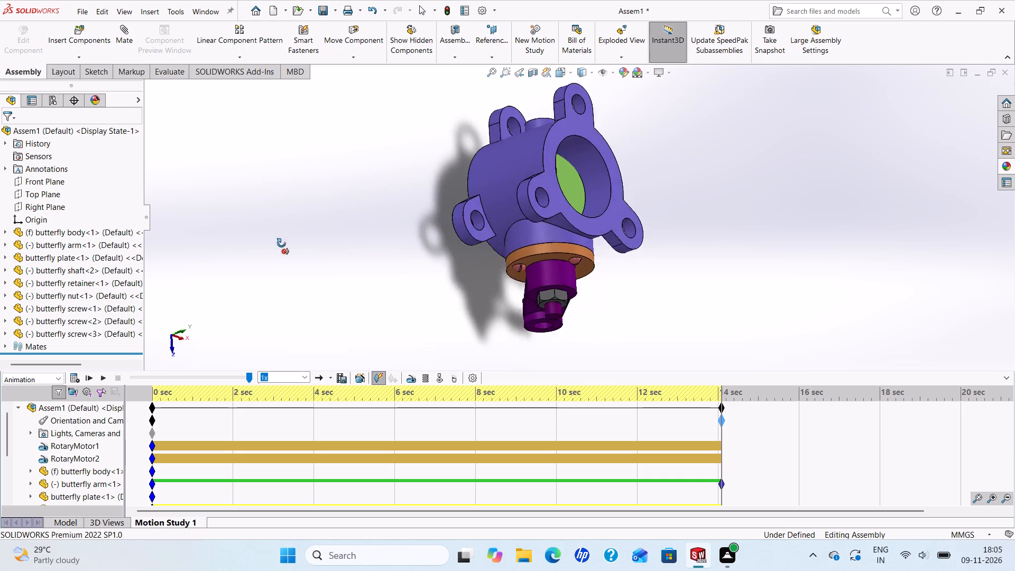
pyautogui.moveTo(281, 243); pyautogui.dragTo(257, 264, button='middle')
pyautogui.scroll(-1, 472, 220)
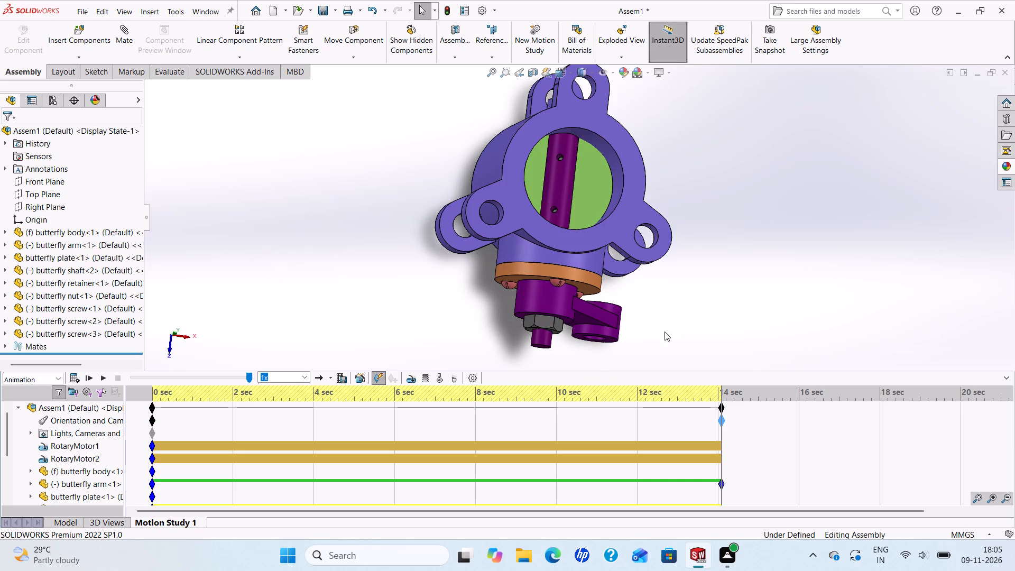
pyautogui.scroll(-1, 655, 329)
pyautogui.moveTo(632, 318); pyautogui.dragTo(574, 279, button='middle')
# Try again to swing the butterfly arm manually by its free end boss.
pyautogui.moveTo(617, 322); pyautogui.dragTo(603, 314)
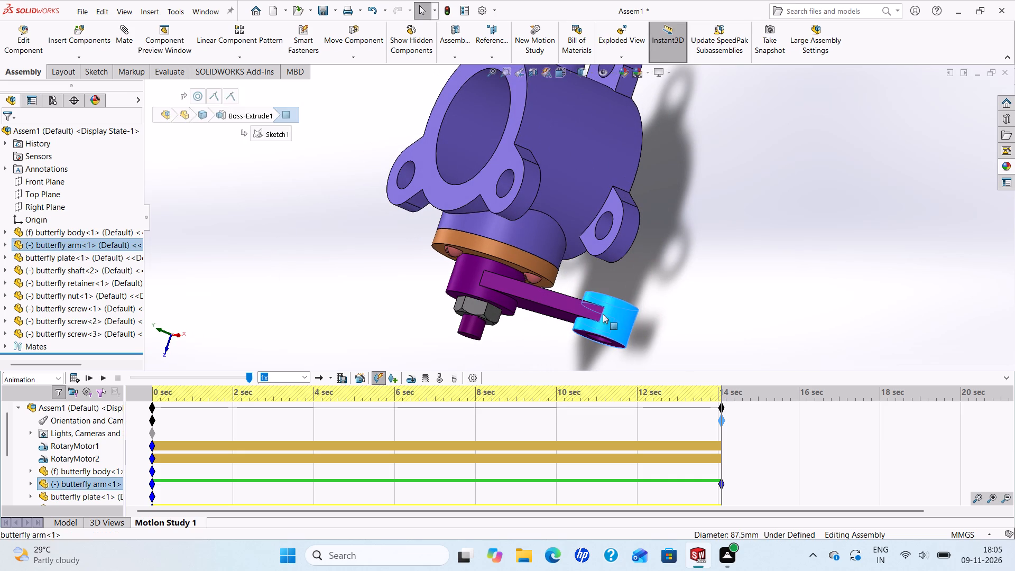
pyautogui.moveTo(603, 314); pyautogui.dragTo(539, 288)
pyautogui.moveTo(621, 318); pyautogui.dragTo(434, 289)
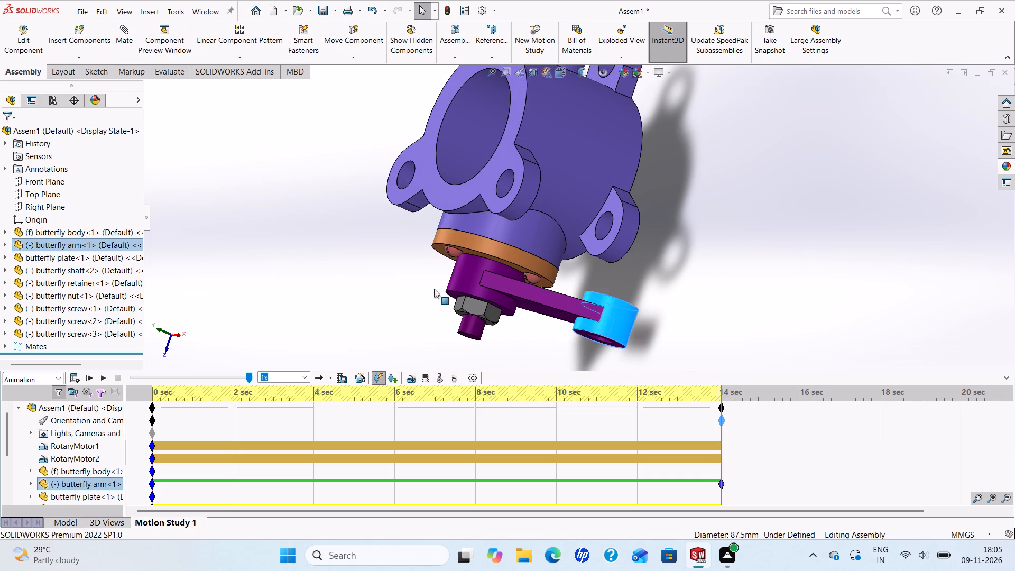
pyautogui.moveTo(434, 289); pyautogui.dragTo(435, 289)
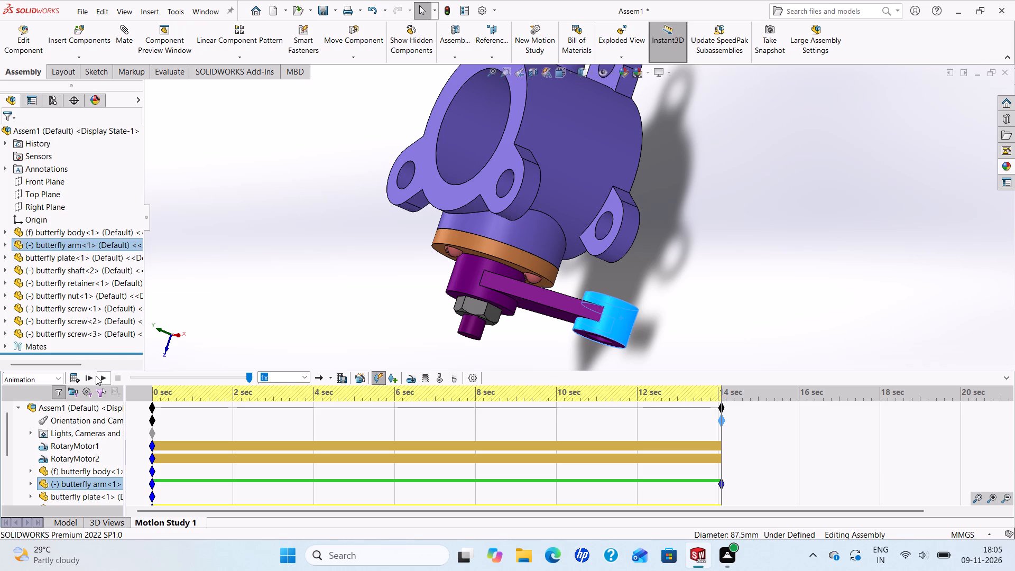
# Replay the motion study and inspect the plate and shaft inside the body bore from different angles.
pyautogui.click(103, 376)
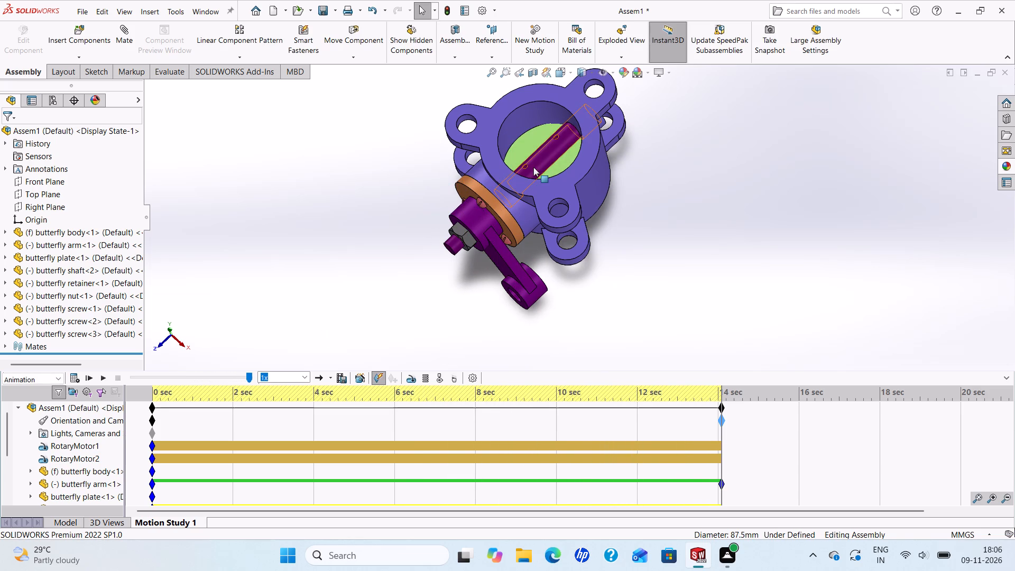
pyautogui.scroll(1, 533, 167)
pyautogui.scroll(-2, 529, 167)
pyautogui.moveTo(529, 175); pyautogui.dragTo(539, 206, button='middle')
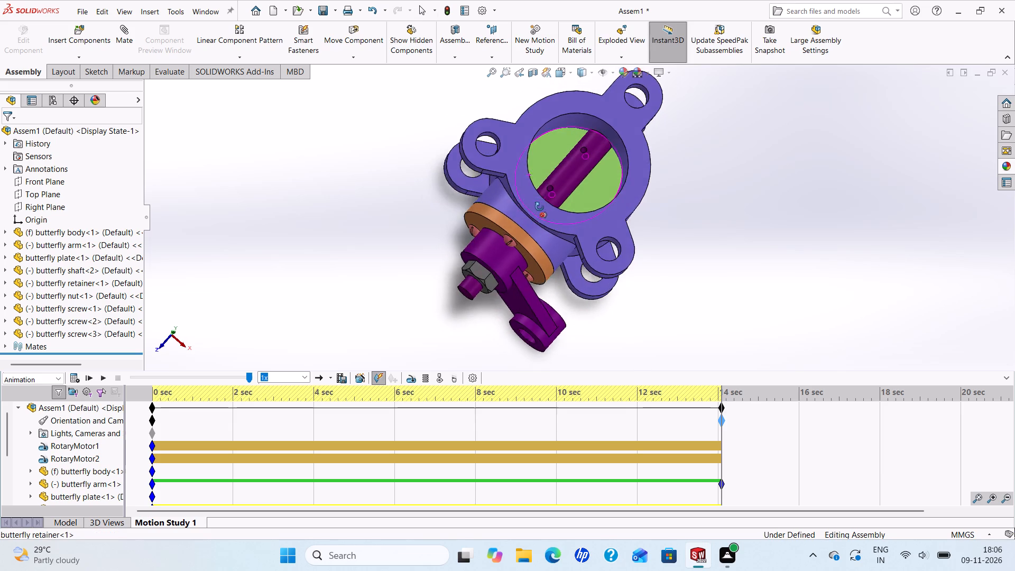
pyautogui.moveTo(539, 206); pyautogui.dragTo(530, 210, button='middle')
pyautogui.scroll(2, 530, 210)
pyautogui.scroll(-1, 650, 205)
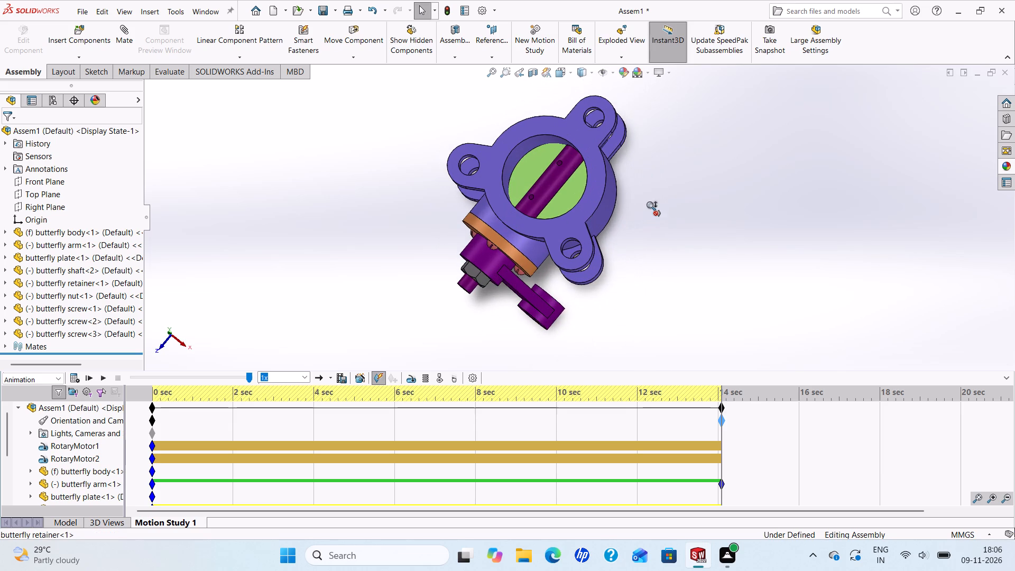
pyautogui.moveTo(635, 194); pyautogui.dragTo(615, 179, button='middle')
pyautogui.scroll(1, 613, 181)
pyautogui.scroll(-2, 584, 198)
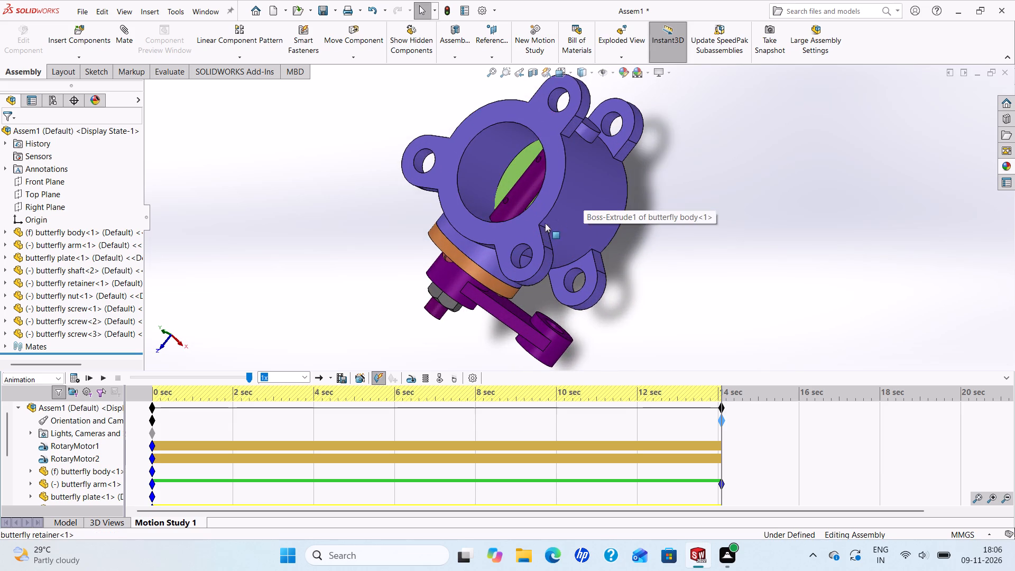
pyautogui.scroll(1, 534, 228)
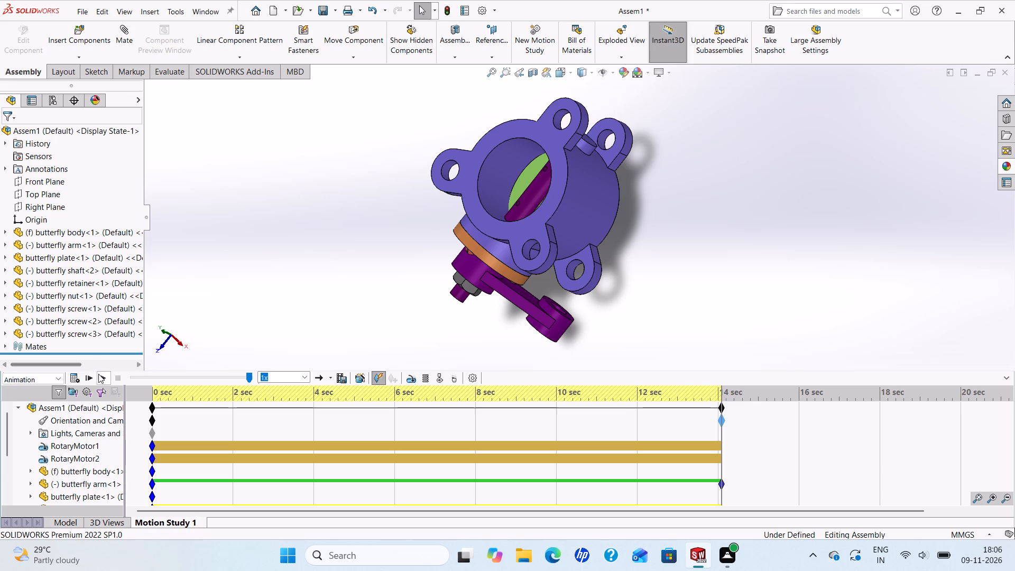
# Replay the motion study repeatedly, examining the arm's swing and the plate's opening and closing at different magnifications.
pyautogui.click(103, 375)
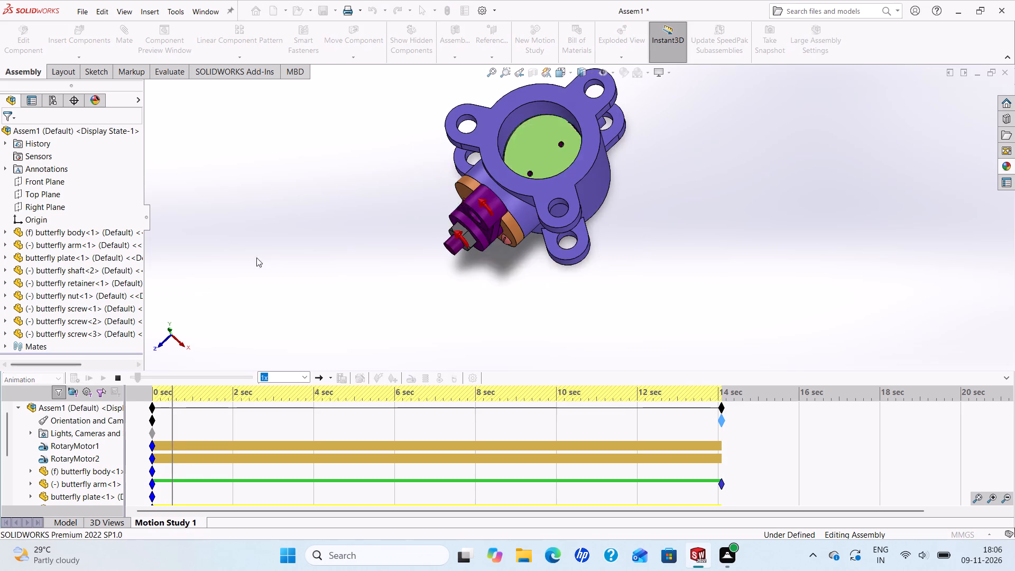
pyautogui.scroll(2, 447, 159)
pyautogui.scroll(-1, 562, 155)
pyautogui.scroll(1, 564, 151)
pyautogui.scroll(-1, 597, 164)
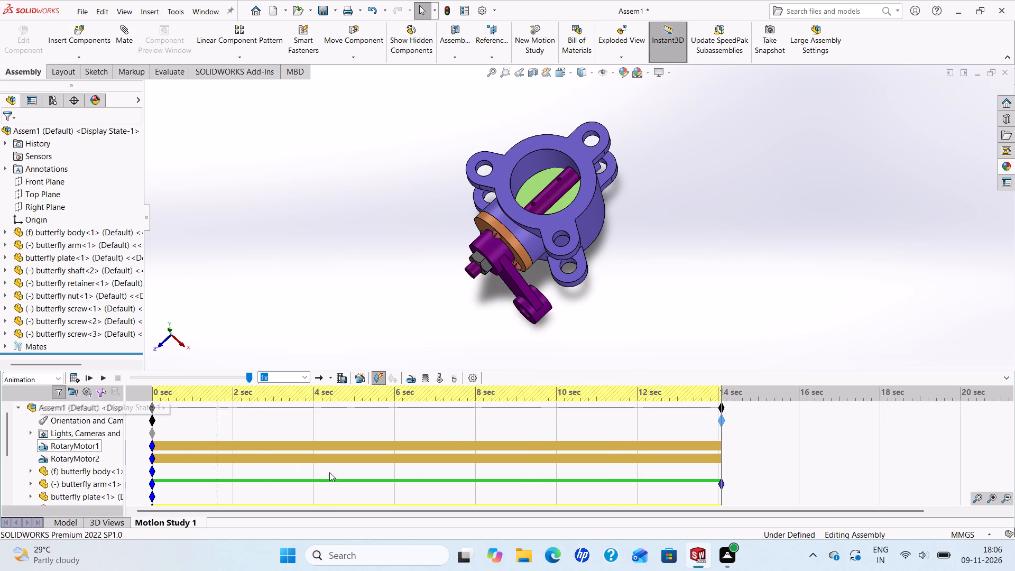
pyautogui.click(100, 374)
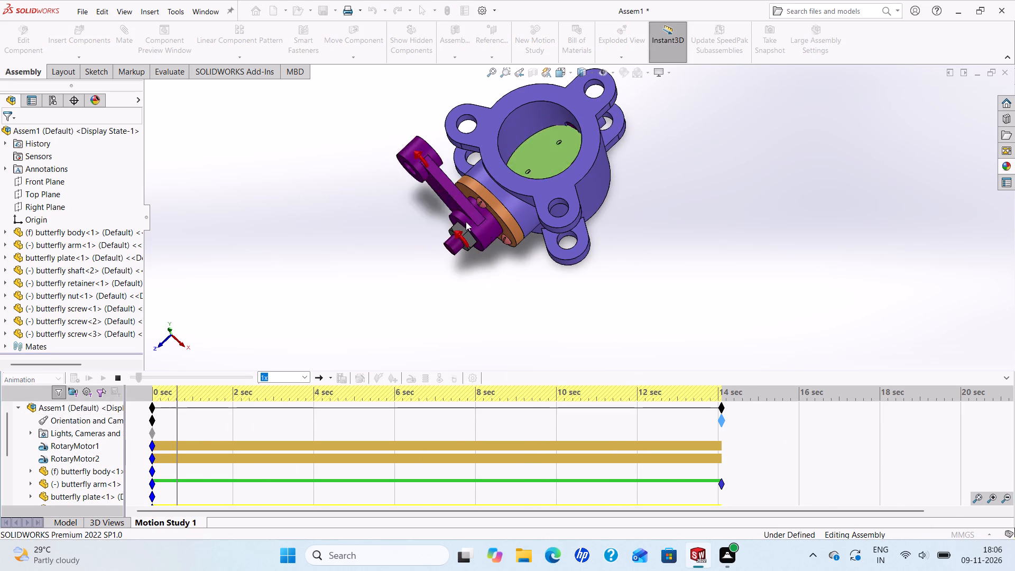
pyautogui.scroll(1, 487, 213)
pyautogui.scroll(-1, 489, 212)
pyautogui.scroll(2, 545, 153)
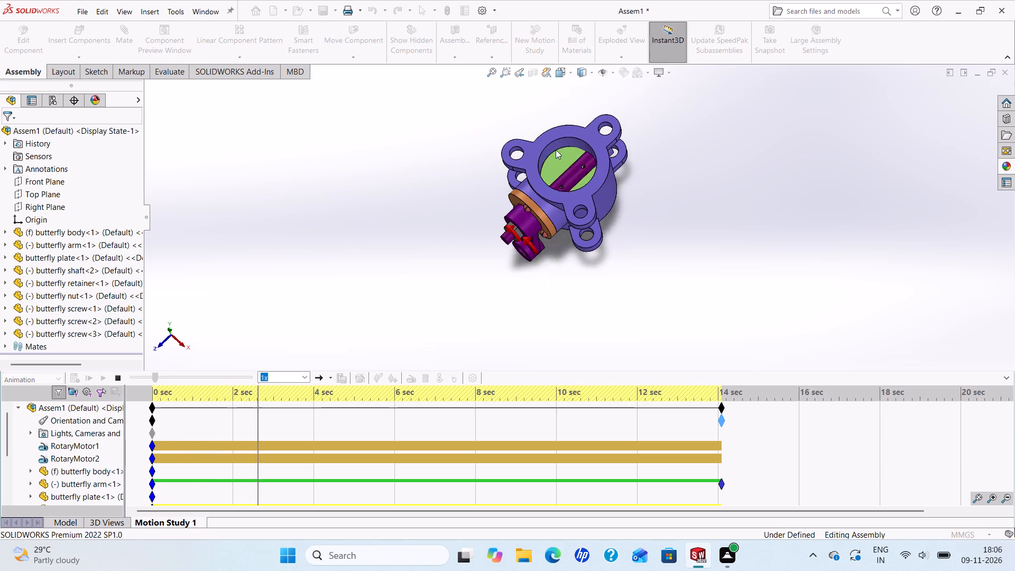
pyautogui.scroll(-2, 584, 128)
pyautogui.scroll(-1, 568, 227)
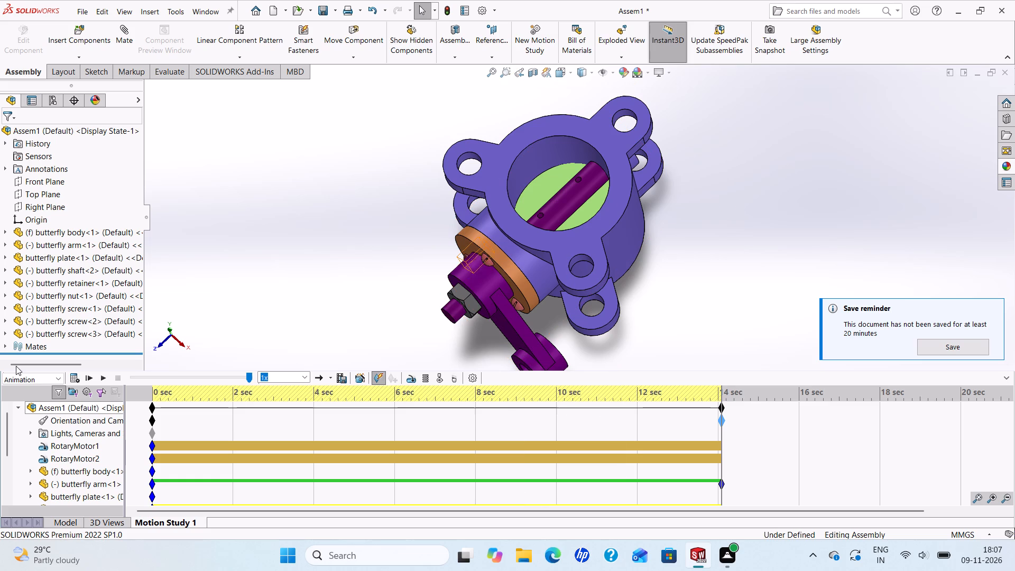
pyautogui.click(104, 380)
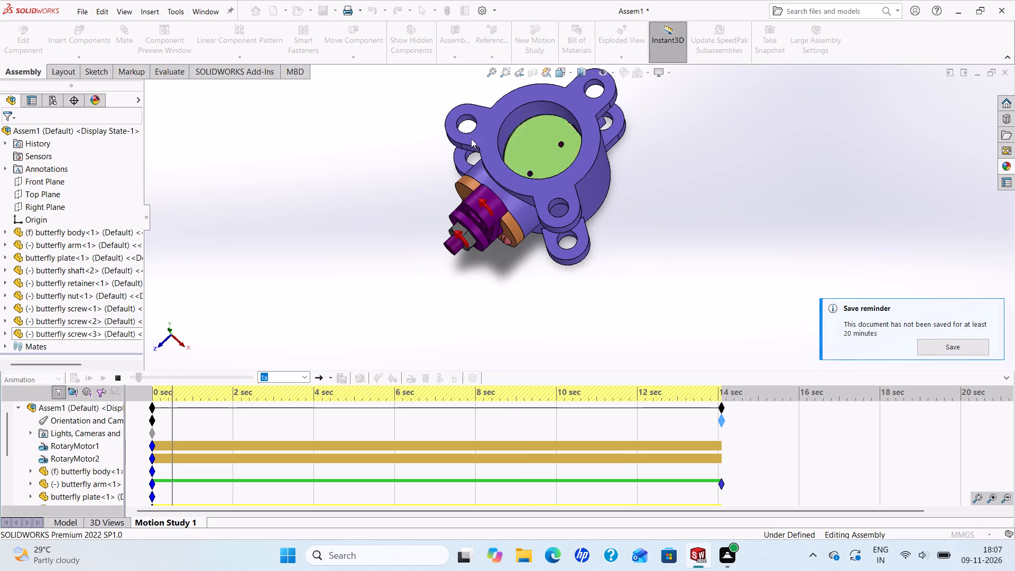
pyautogui.scroll(3, 487, 117)
pyautogui.scroll(-2, 647, 82)
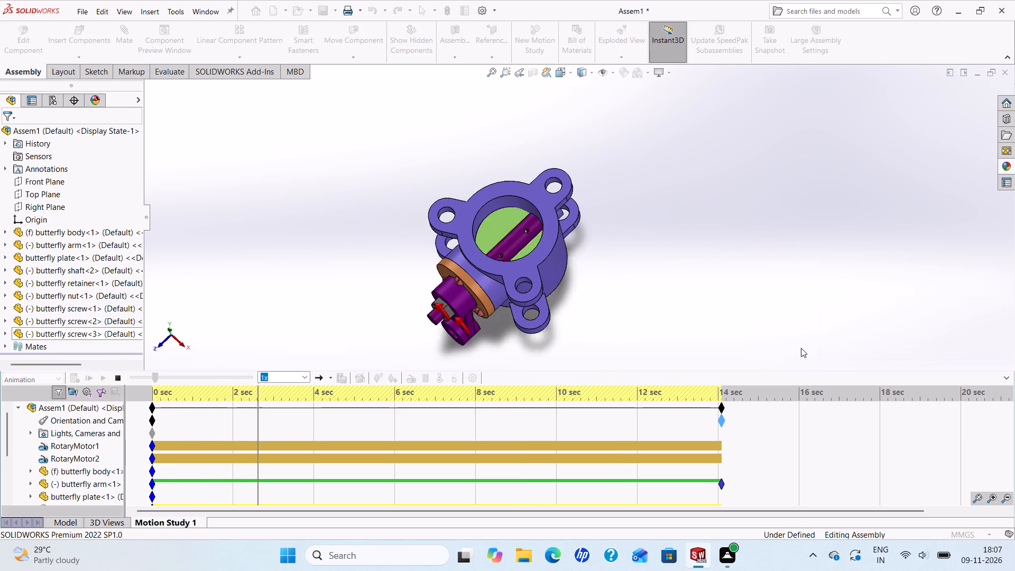
# Collapse the motion study timeline to enlarge the model view during playback.
pyautogui.click(1004, 377)
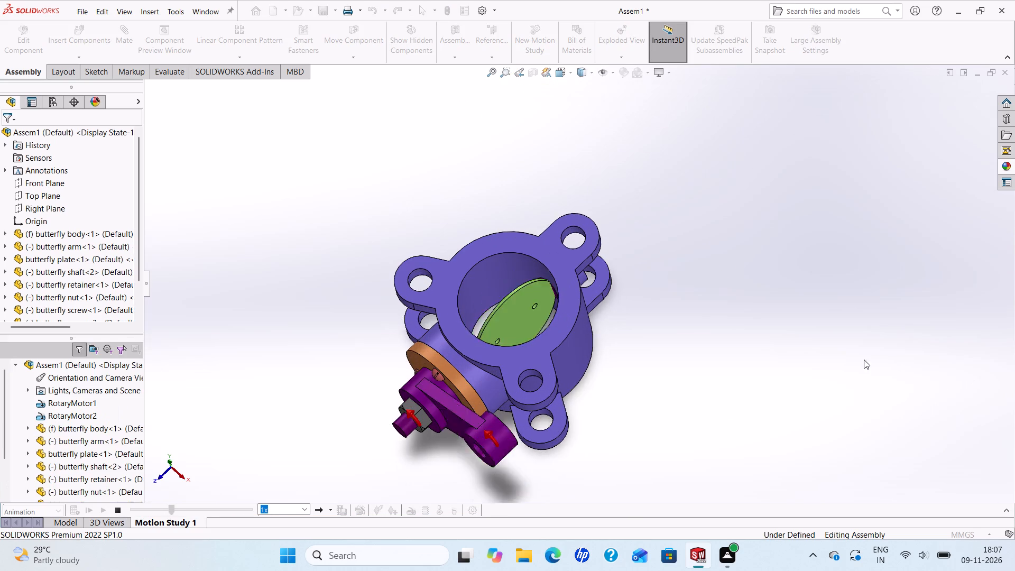
# Watch the rest of the playback in the enlarged view, examining the arm, nut, shaft and plate rotation up close.
pyautogui.scroll(-1, 479, 384)
pyautogui.scroll(1, 482, 371)
pyautogui.scroll(-1, 594, 291)
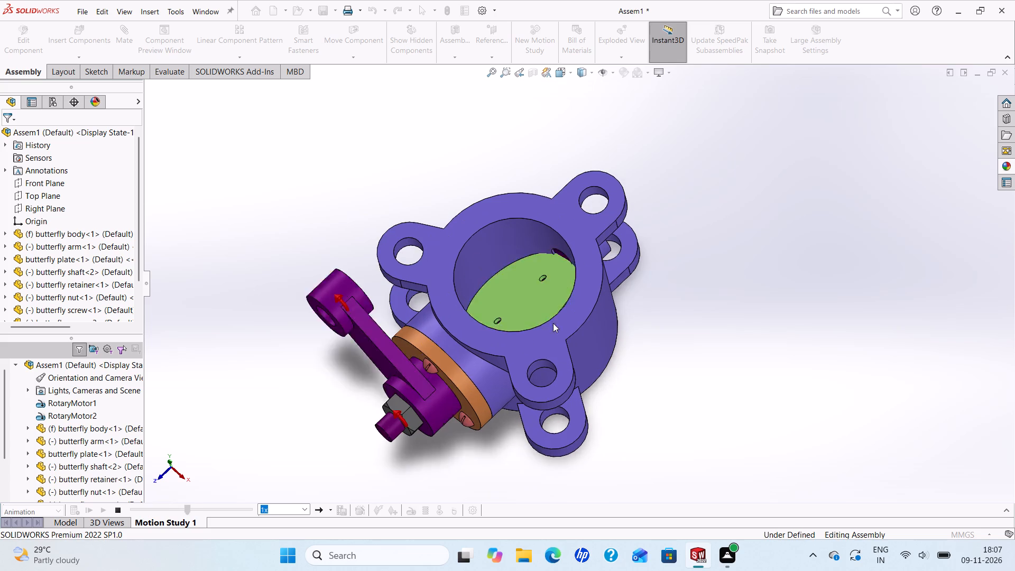
pyautogui.scroll(2, 521, 377)
pyautogui.scroll(-2, 529, 381)
pyautogui.scroll(-2, 599, 288)
pyautogui.scroll(2, 603, 341)
pyautogui.scroll(-1, 617, 280)
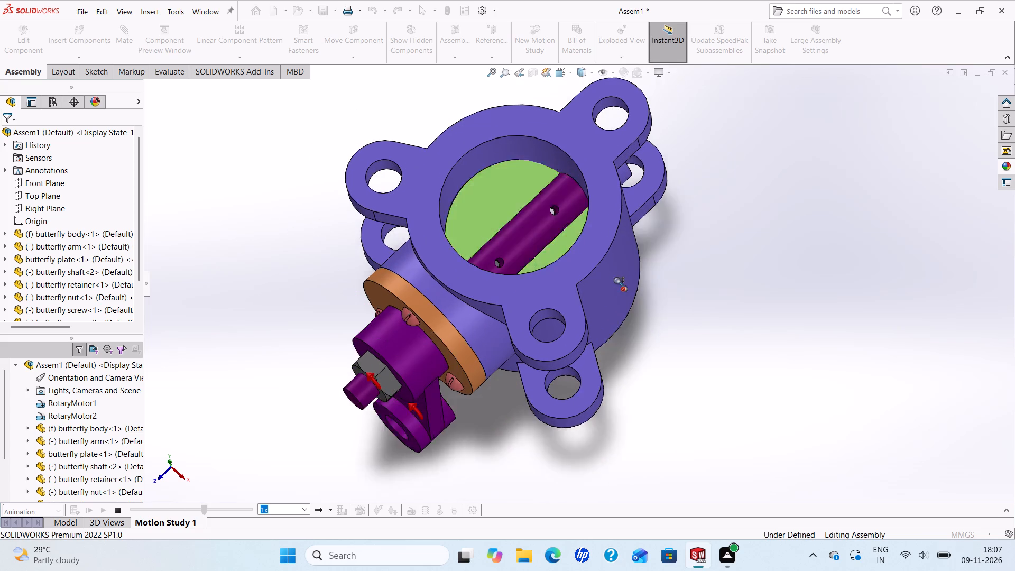
pyautogui.scroll(1, 593, 304)
pyautogui.scroll(-1, 581, 339)
pyautogui.scroll(3, 580, 339)
pyautogui.scroll(-2, 608, 245)
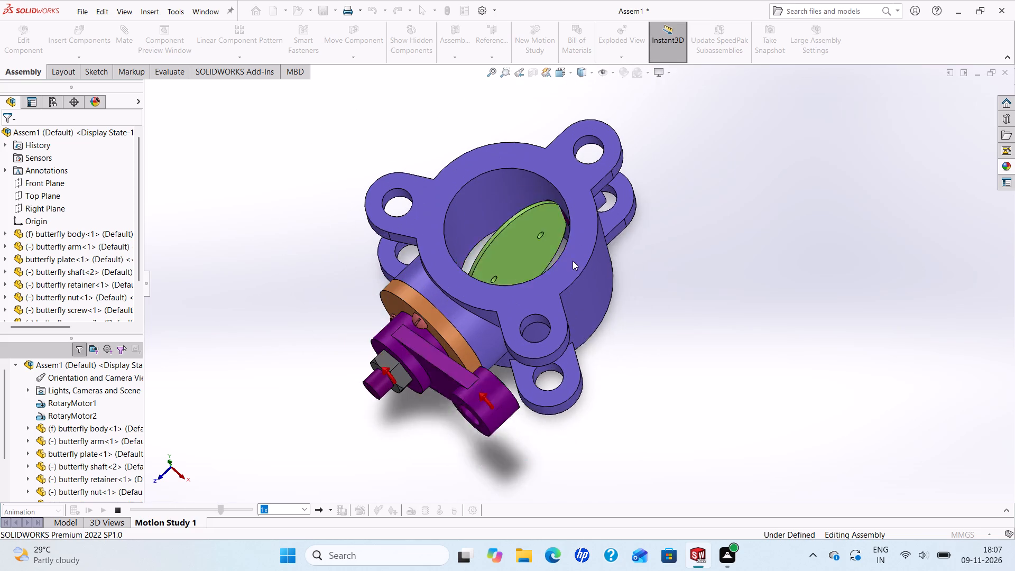
pyautogui.scroll(-1, 572, 264)
pyautogui.scroll(2, 561, 291)
pyautogui.scroll(-2, 555, 310)
pyautogui.scroll(2, 555, 310)
pyautogui.scroll(-2, 555, 310)
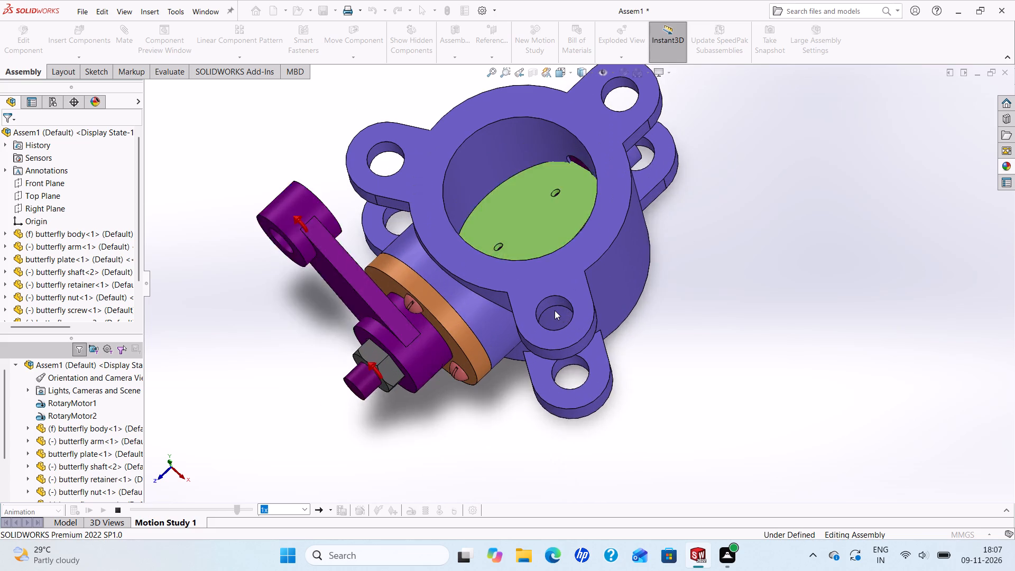
pyautogui.scroll(2, 551, 338)
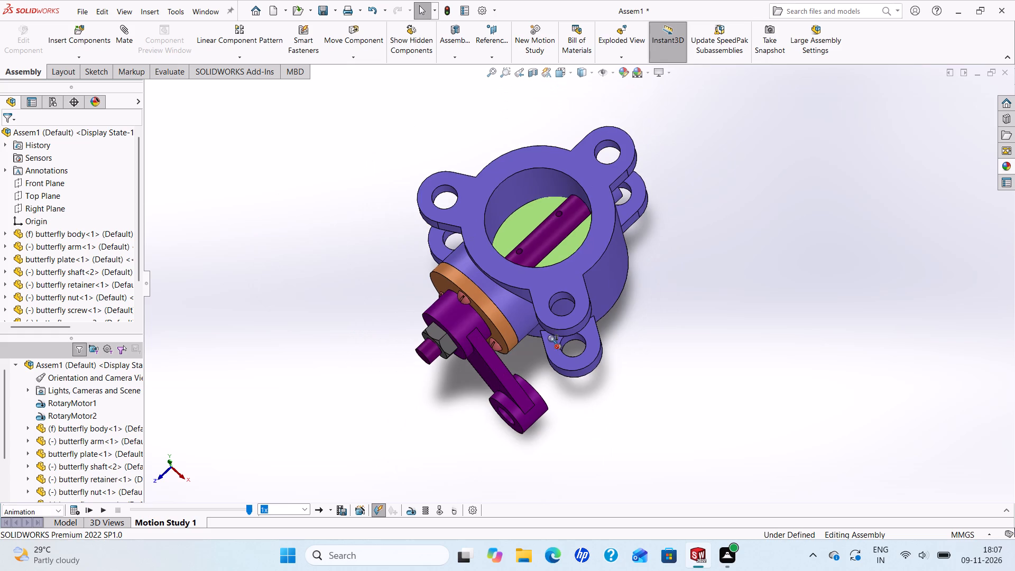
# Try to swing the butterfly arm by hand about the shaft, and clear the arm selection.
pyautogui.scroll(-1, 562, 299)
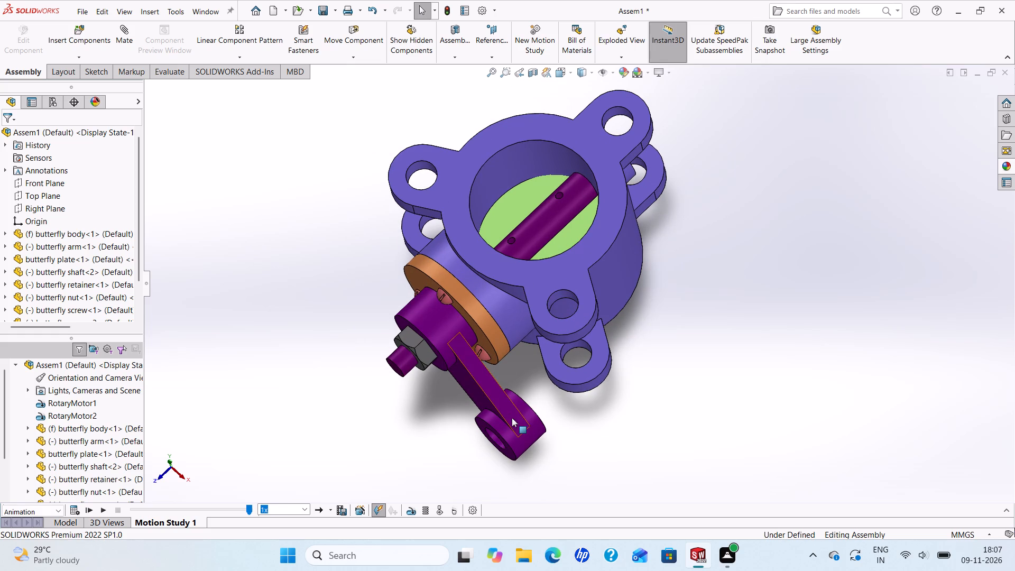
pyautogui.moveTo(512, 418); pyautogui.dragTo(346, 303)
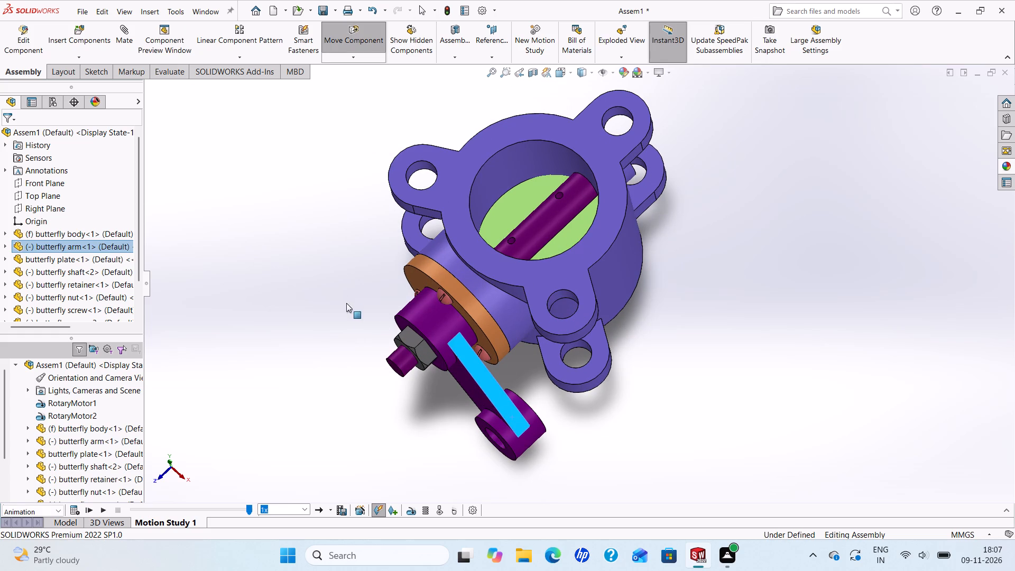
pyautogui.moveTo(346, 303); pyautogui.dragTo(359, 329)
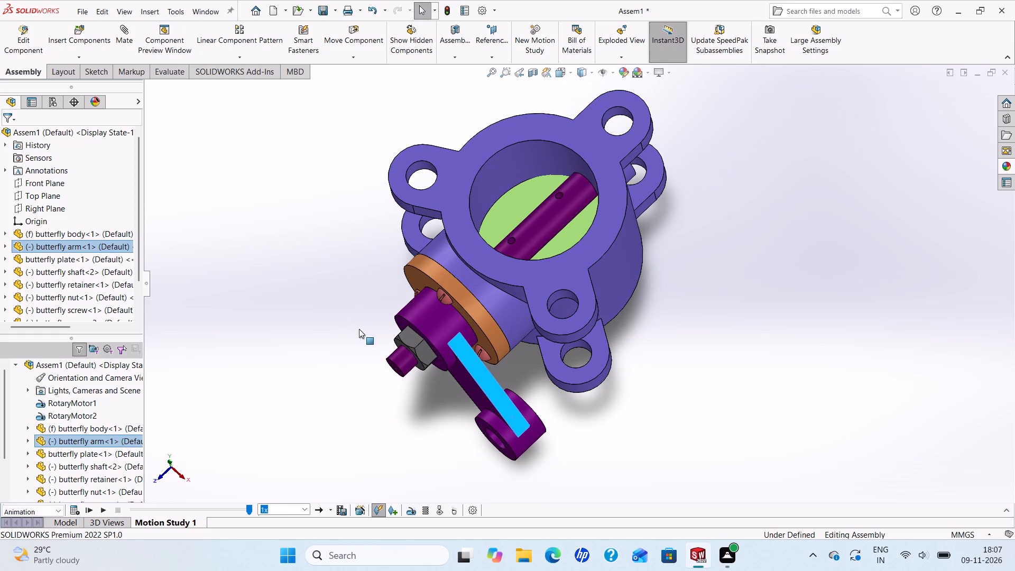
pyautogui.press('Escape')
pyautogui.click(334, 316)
# Replay the motion study twice, examining the arm's swing and the plate's rotation in the bore at different magnifications.
pyautogui.scroll(-1, 493, 389)
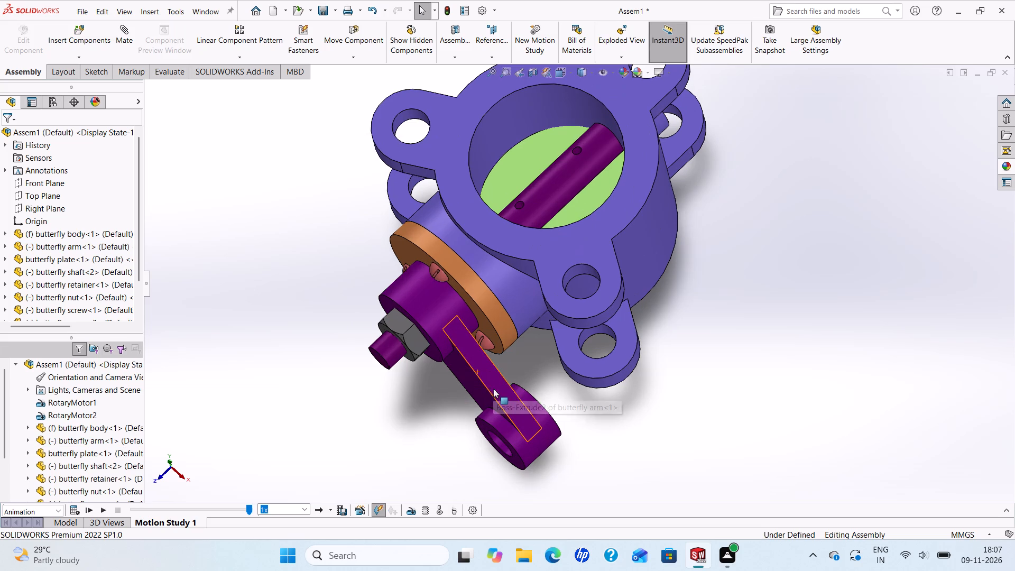
pyautogui.click(105, 507)
pyautogui.scroll(1, 423, 188)
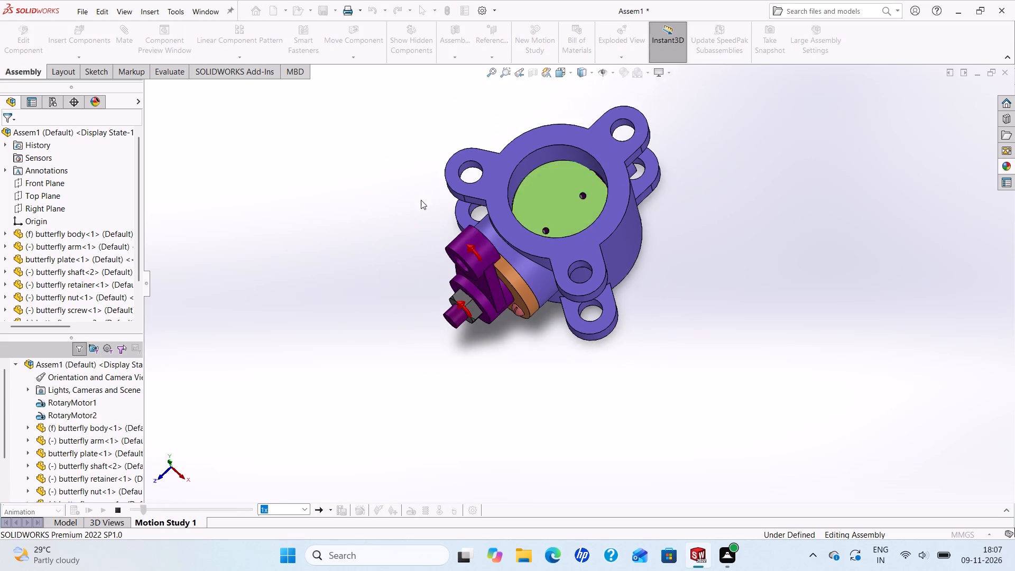
pyautogui.scroll(-1, 420, 200)
pyautogui.scroll(1, 497, 145)
pyautogui.scroll(-1, 501, 148)
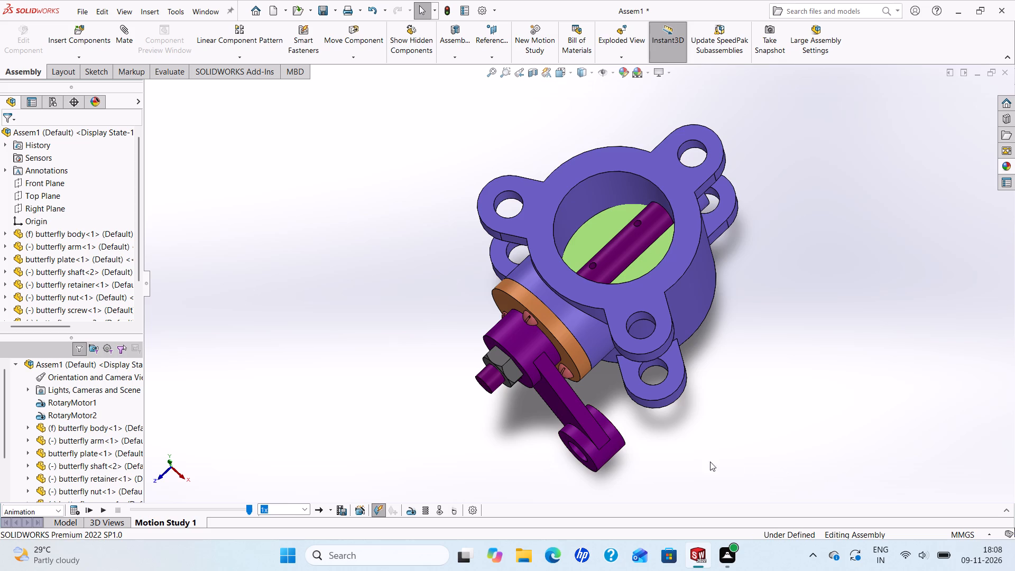
pyautogui.click(101, 511)
pyautogui.scroll(2, 516, 233)
pyautogui.scroll(-2, 579, 192)
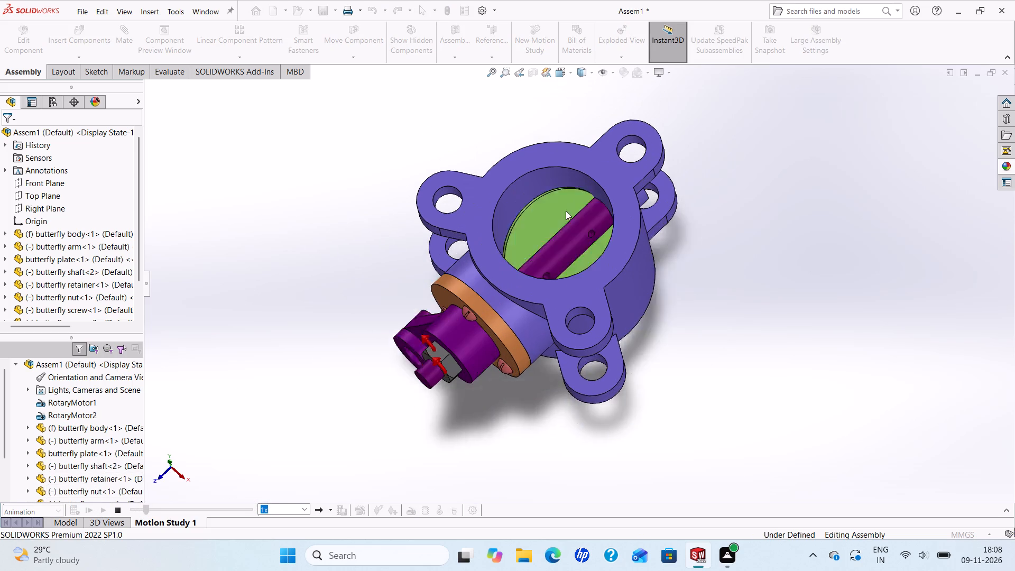
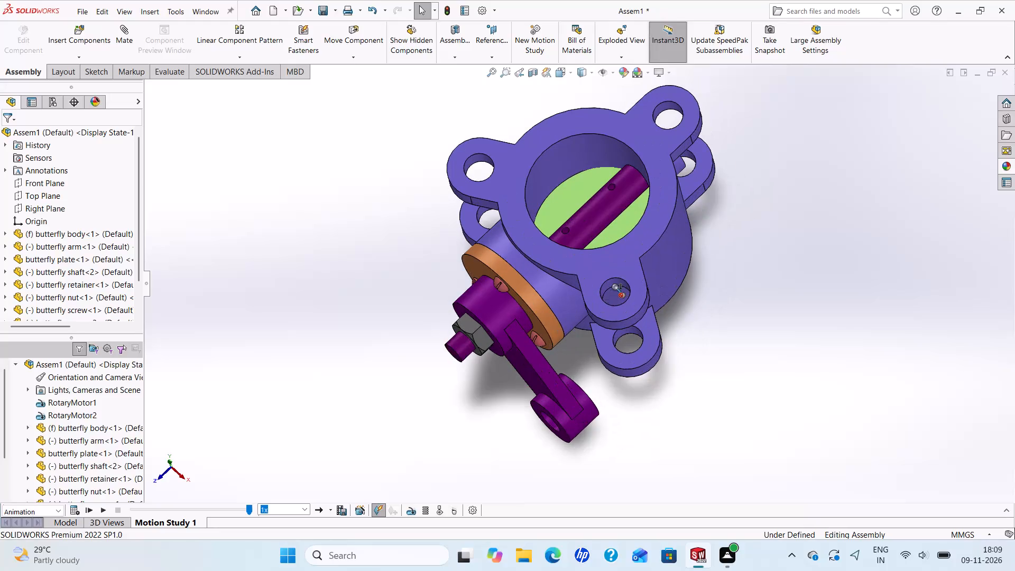
# Replay the motion study twice, examining the arm's swing and the plate's rotation inside the valve body.
pyautogui.scroll(-1, 599, 285)
pyautogui.scroll(2, 598, 286)
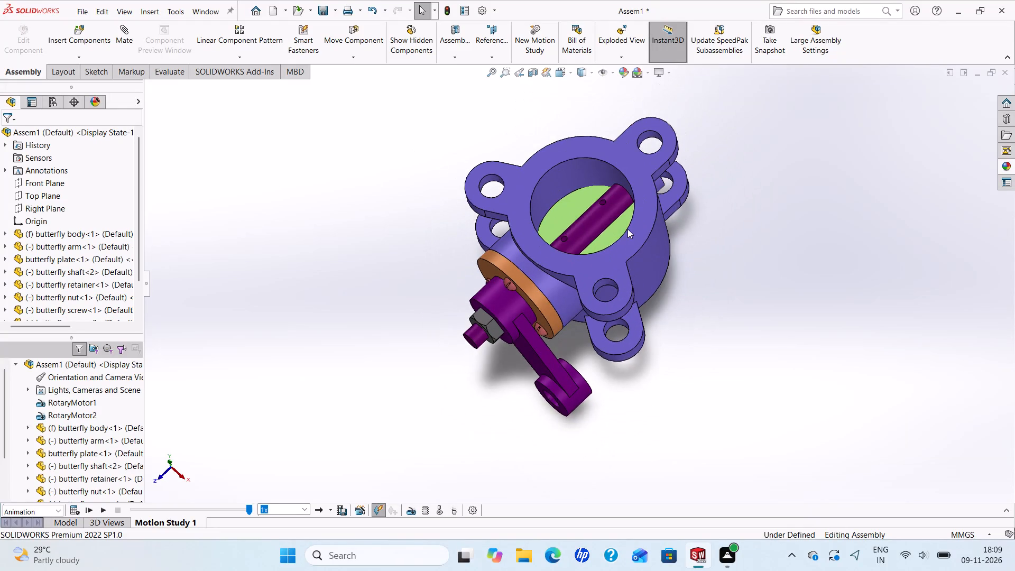
pyautogui.scroll(-1, 628, 229)
pyautogui.scroll(3, 628, 229)
pyautogui.scroll(-2, 523, 240)
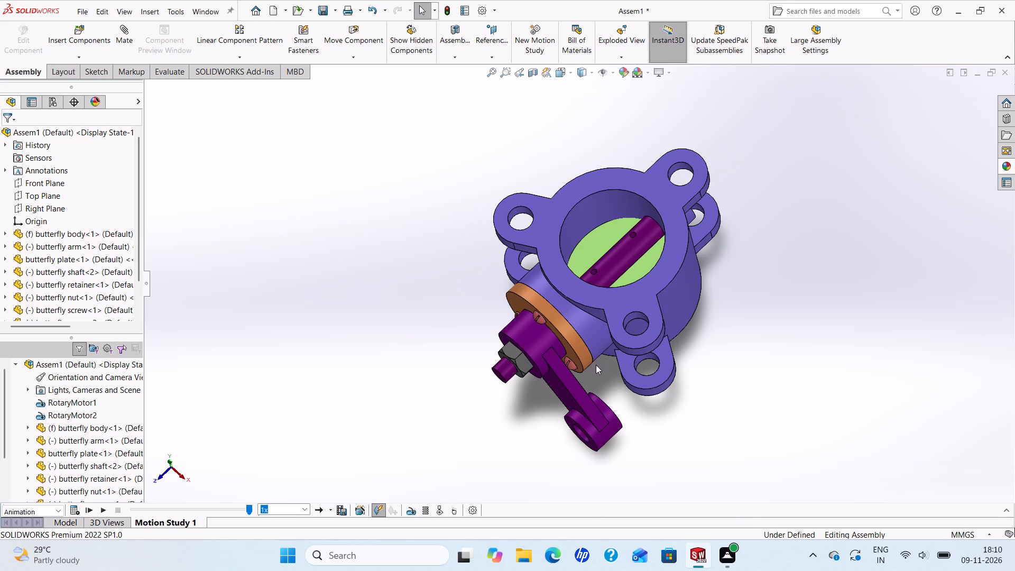
pyautogui.scroll(1, 619, 326)
pyautogui.scroll(-2, 617, 326)
pyautogui.scroll(3, 617, 326)
pyautogui.scroll(-2, 625, 351)
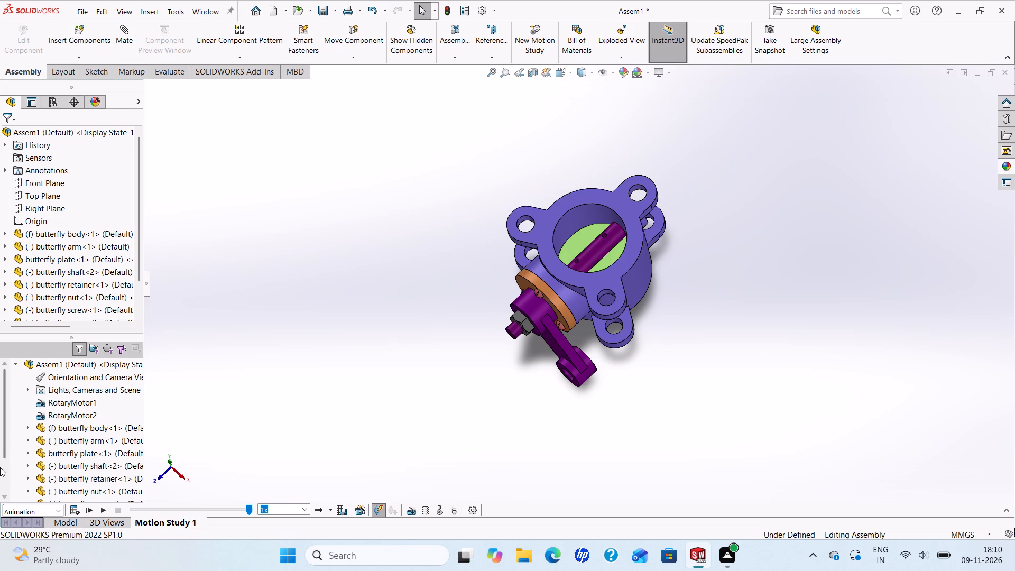
pyautogui.click(100, 510)
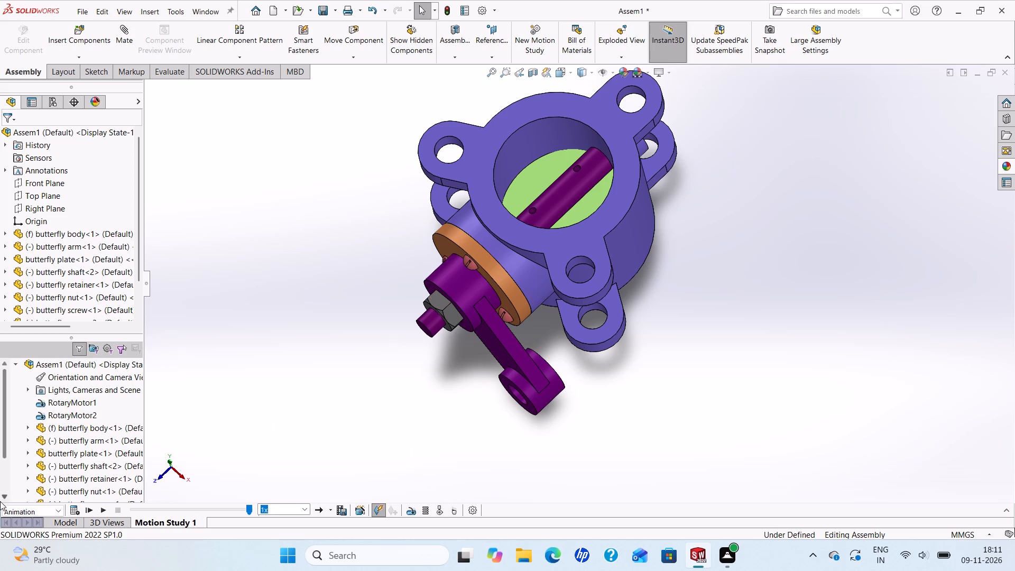
pyautogui.click(102, 510)
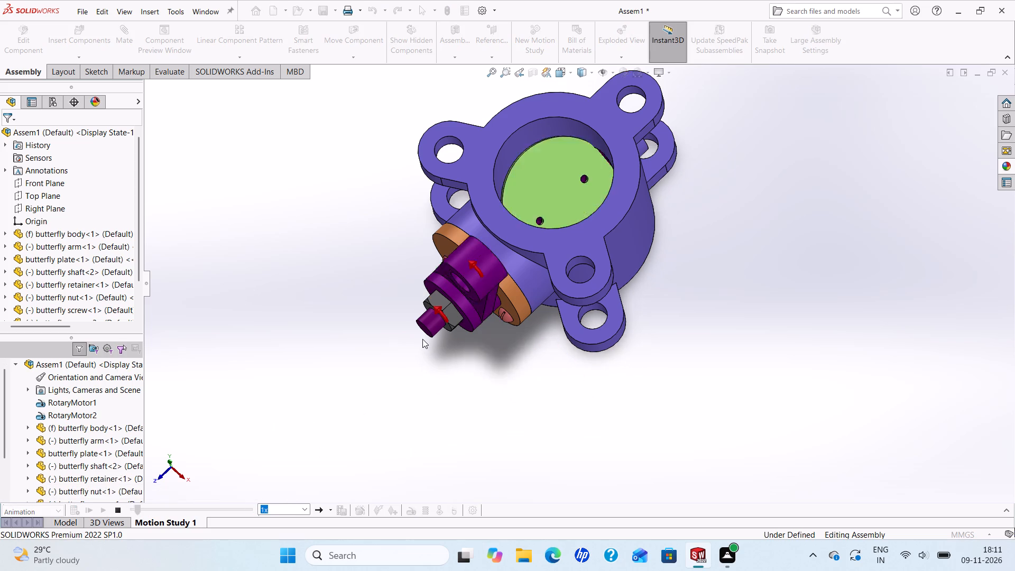
pyautogui.scroll(2, 422, 339)
pyautogui.scroll(-2, 547, 327)
pyautogui.scroll(3, 536, 312)
pyautogui.scroll(-2, 631, 195)
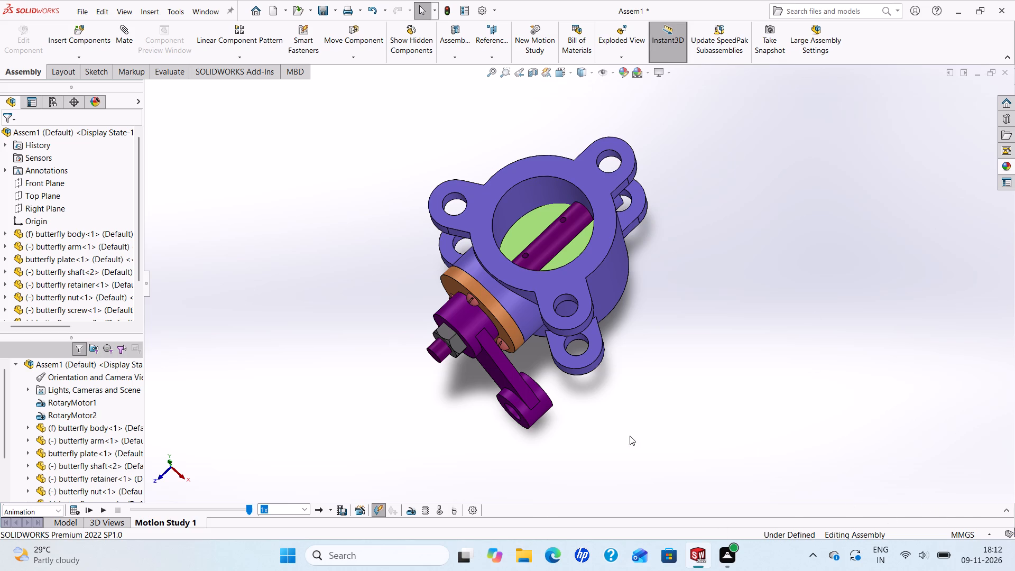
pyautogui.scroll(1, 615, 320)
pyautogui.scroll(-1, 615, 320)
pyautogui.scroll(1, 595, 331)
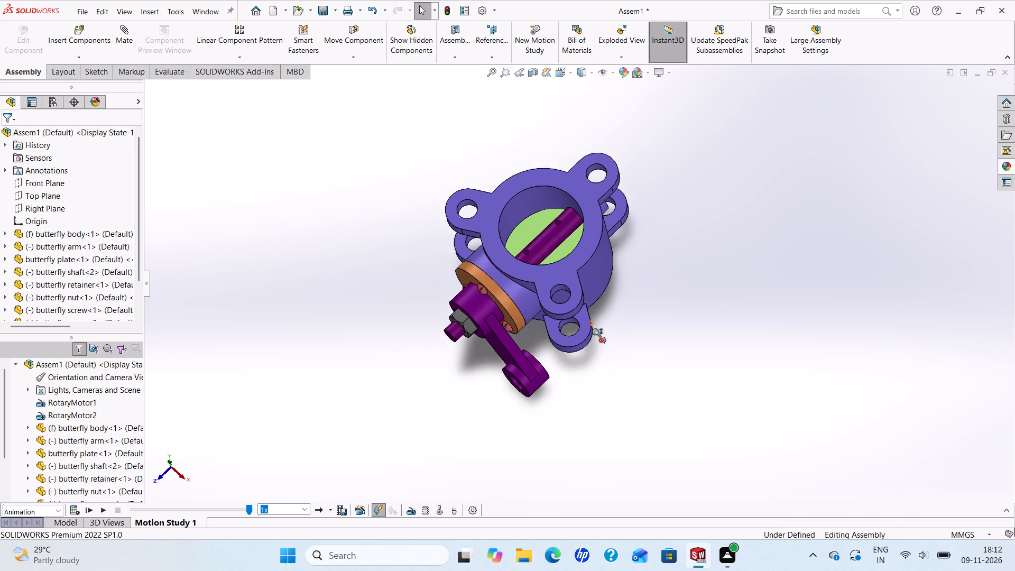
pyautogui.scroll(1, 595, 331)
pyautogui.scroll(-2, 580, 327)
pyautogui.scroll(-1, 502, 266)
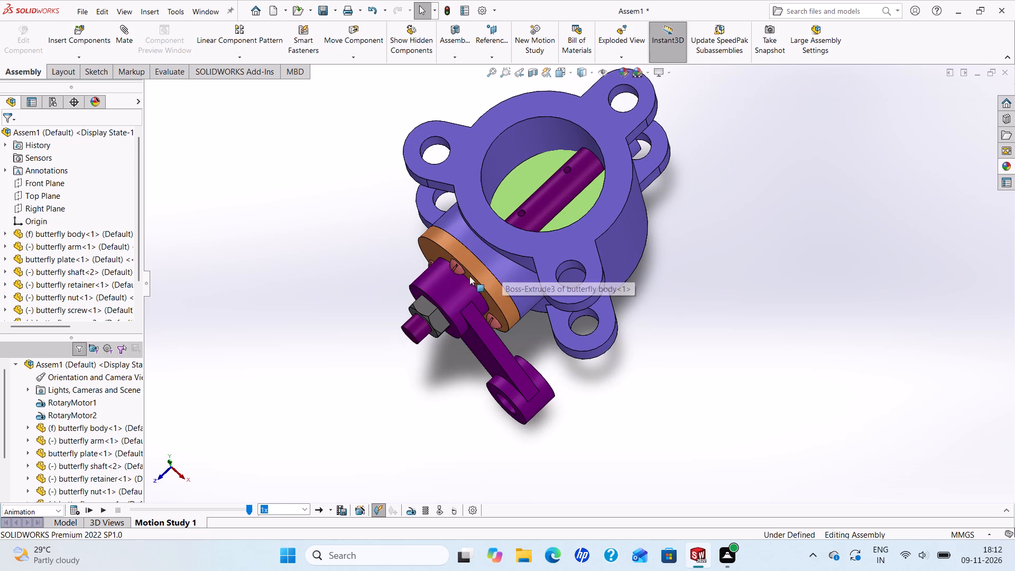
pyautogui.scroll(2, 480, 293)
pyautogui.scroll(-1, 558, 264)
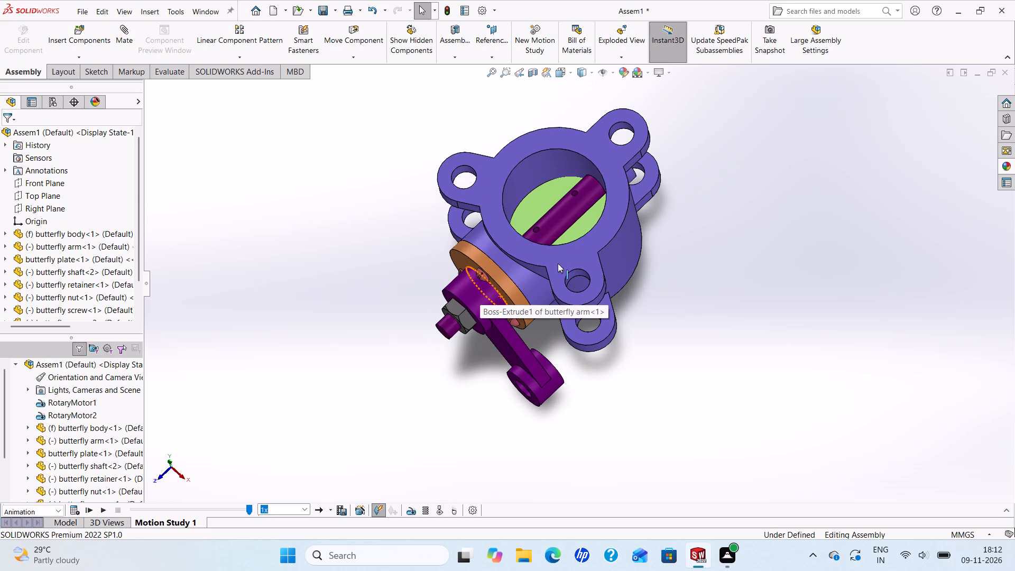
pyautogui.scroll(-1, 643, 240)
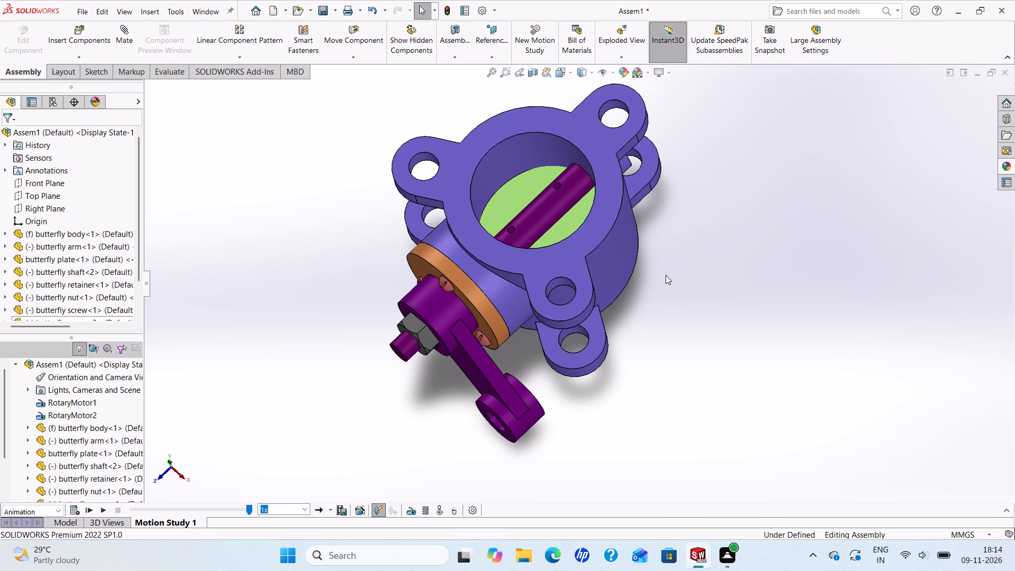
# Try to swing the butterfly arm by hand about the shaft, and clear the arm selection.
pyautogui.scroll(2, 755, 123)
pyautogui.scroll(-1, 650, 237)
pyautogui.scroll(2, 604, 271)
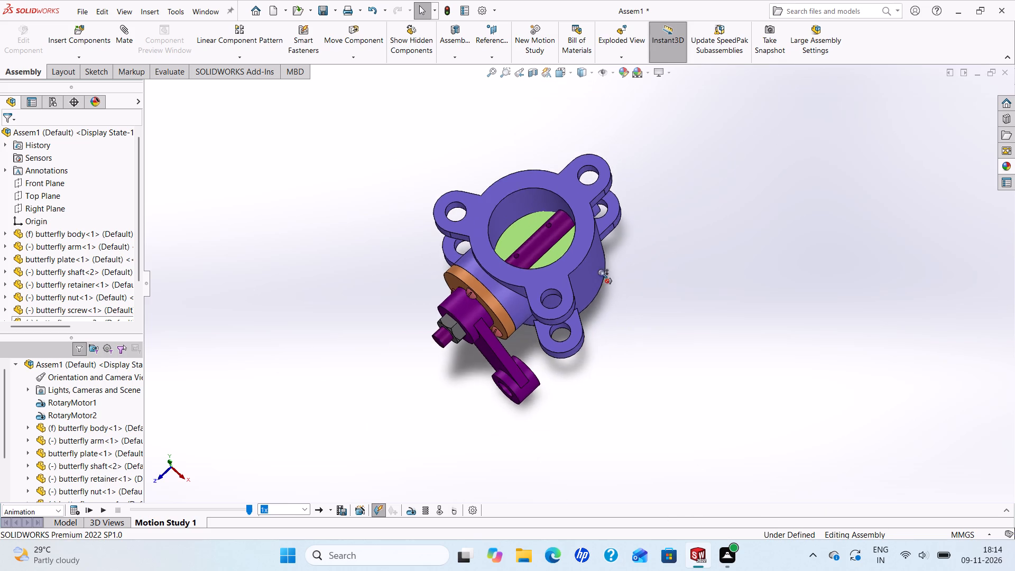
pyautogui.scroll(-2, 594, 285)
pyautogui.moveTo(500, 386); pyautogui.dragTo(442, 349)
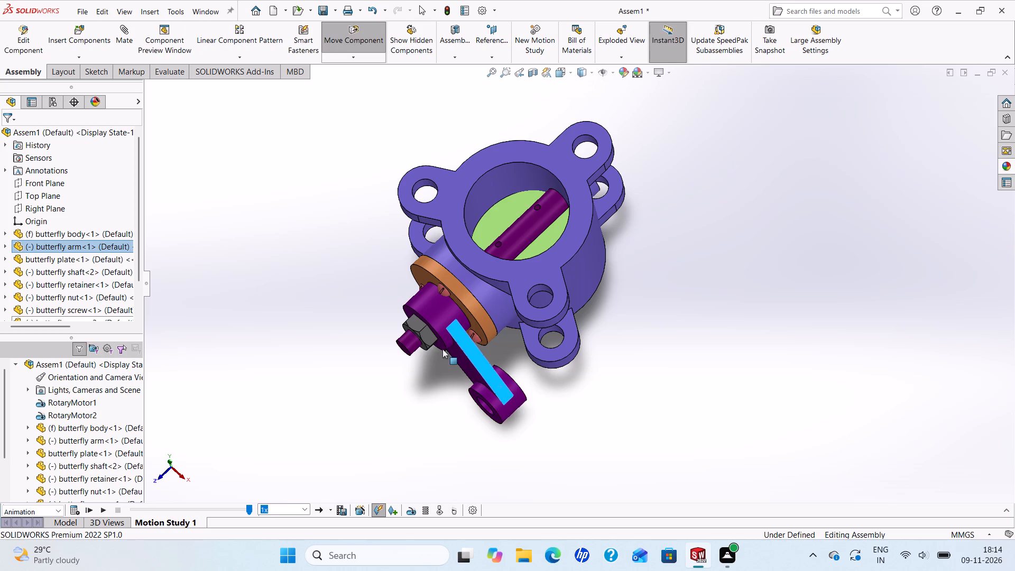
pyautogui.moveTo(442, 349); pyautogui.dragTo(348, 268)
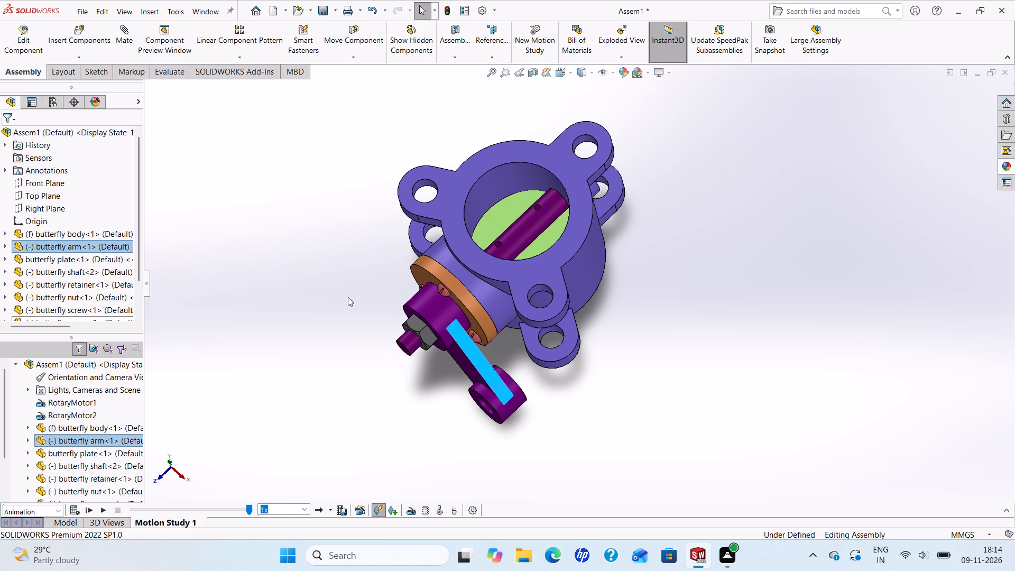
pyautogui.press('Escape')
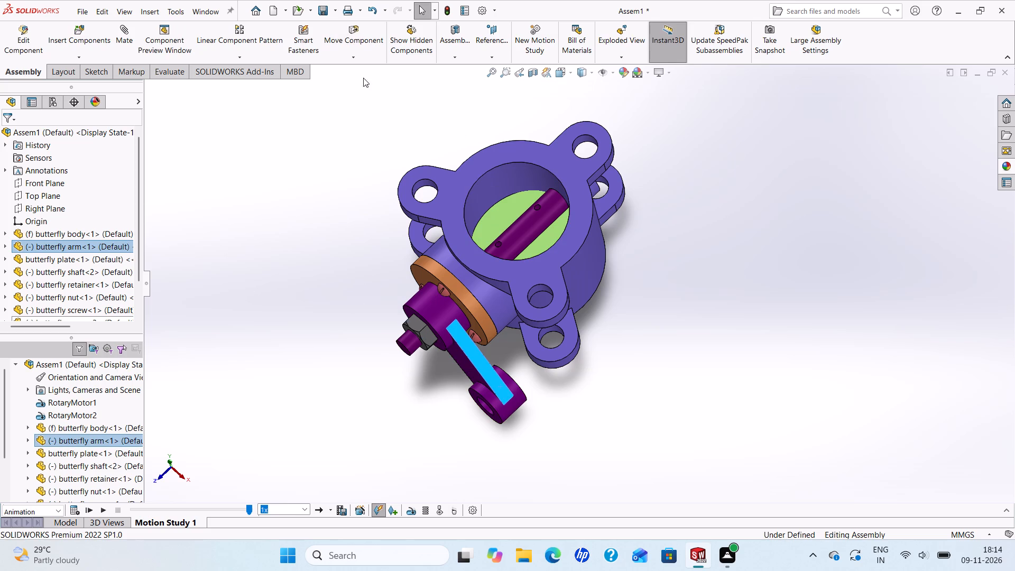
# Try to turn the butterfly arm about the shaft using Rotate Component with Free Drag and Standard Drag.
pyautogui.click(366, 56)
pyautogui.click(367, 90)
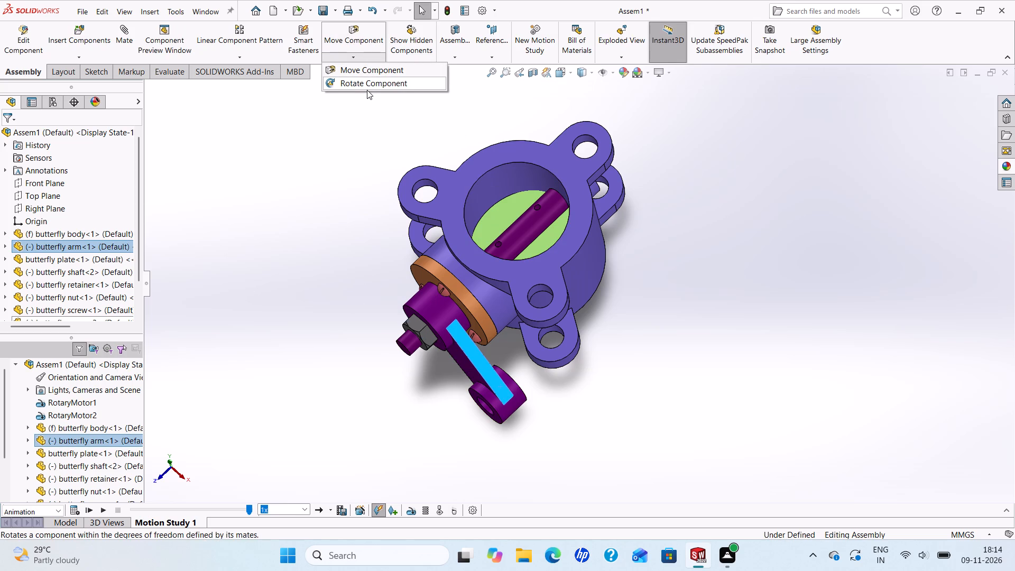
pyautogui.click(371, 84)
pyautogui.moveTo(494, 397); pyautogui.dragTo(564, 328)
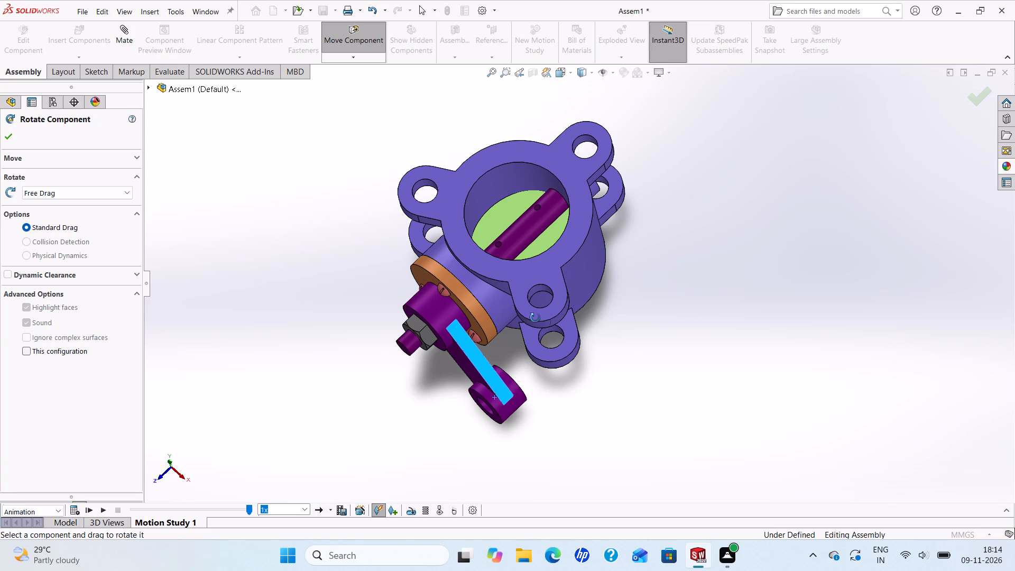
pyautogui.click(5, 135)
# Replay the motion study, examining the arm, shaft and plate rotation at different magnifications.
pyautogui.scroll(2, 361, 218)
pyautogui.scroll(-1, 462, 255)
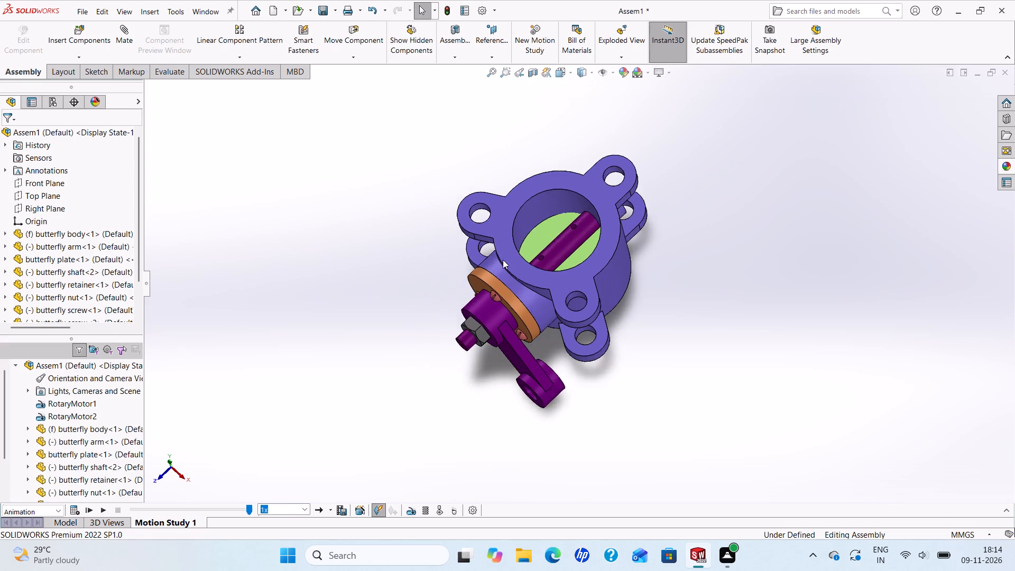
pyautogui.scroll(-1, 503, 260)
pyautogui.scroll(2, 509, 256)
pyautogui.scroll(-2, 547, 259)
pyautogui.scroll(2, 596, 265)
pyautogui.scroll(-1, 610, 290)
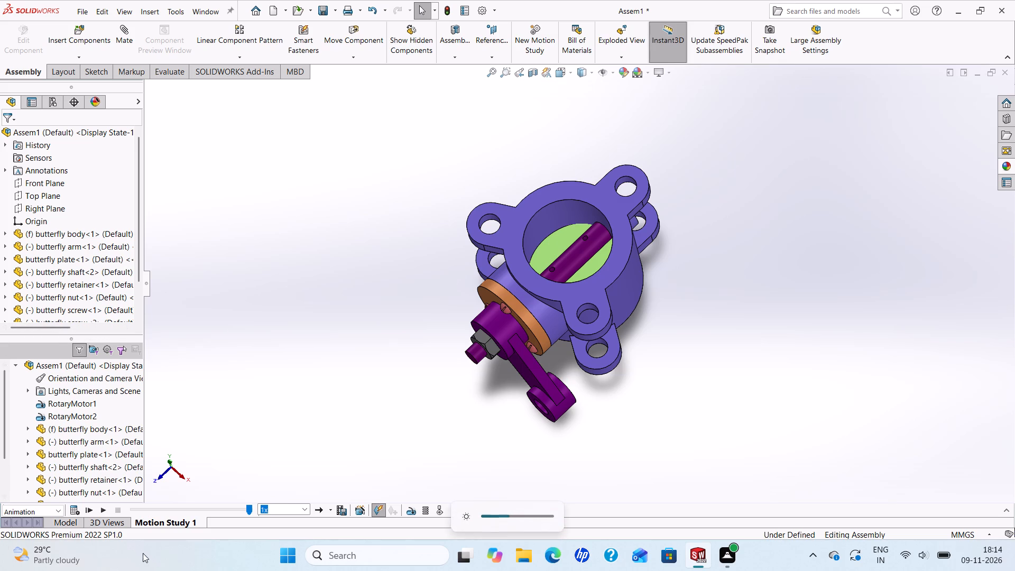
pyautogui.click(101, 512)
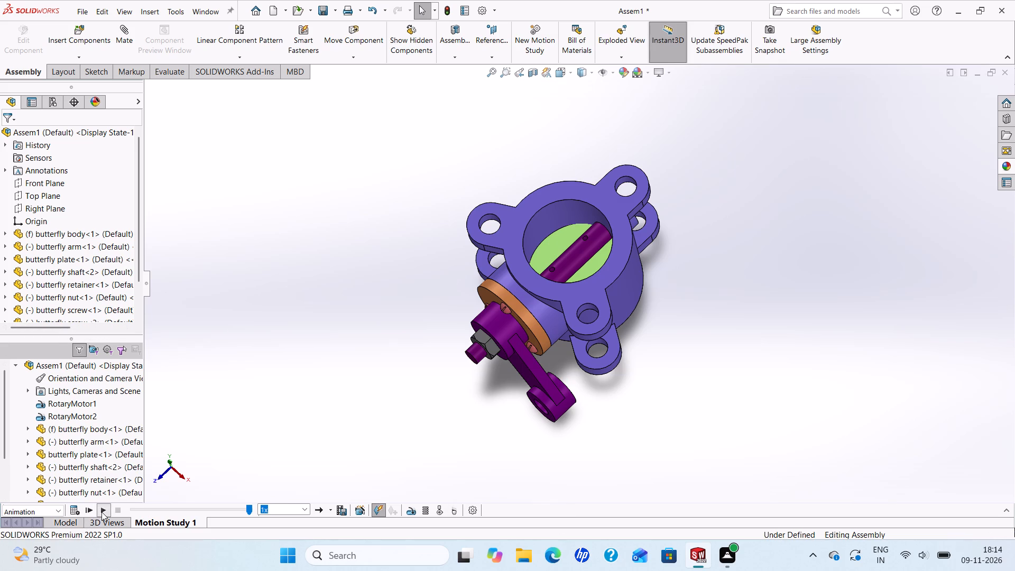
pyautogui.scroll(1, 525, 140)
pyautogui.scroll(-1, 546, 155)
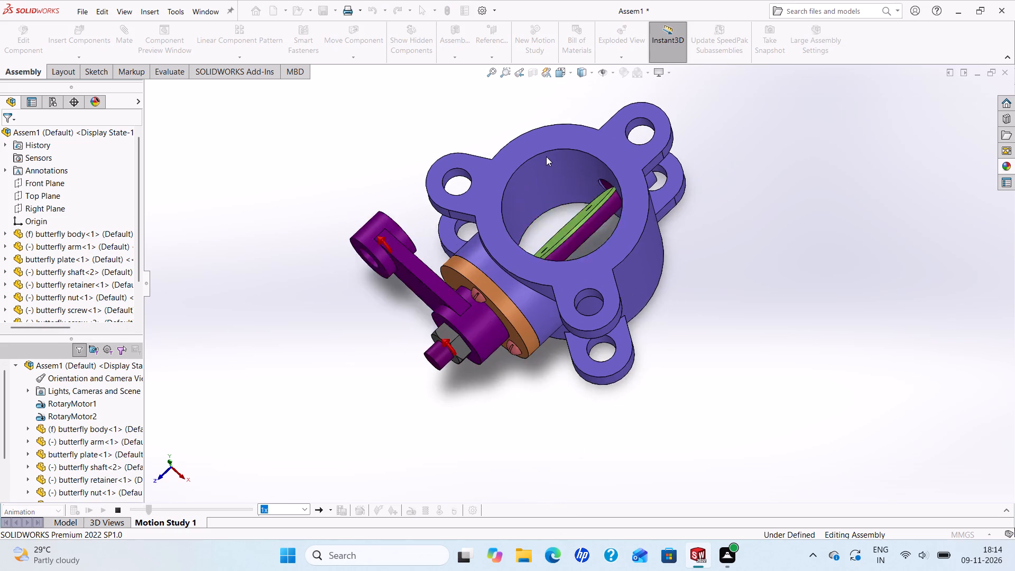
pyautogui.scroll(1, 546, 156)
pyautogui.scroll(-1, 546, 156)
pyautogui.scroll(1, 524, 198)
pyautogui.scroll(-2, 522, 206)
pyautogui.scroll(2, 587, 314)
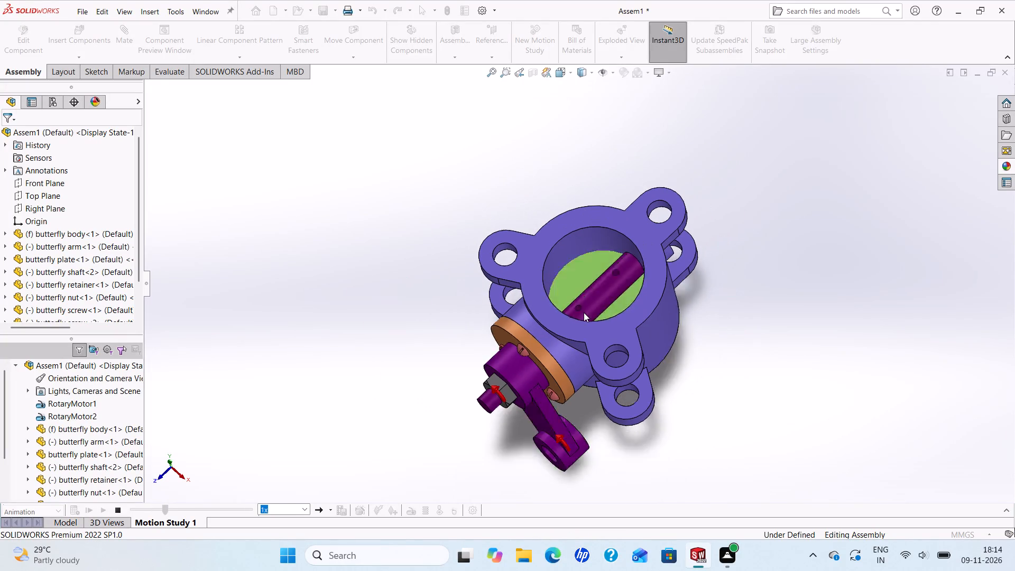
pyautogui.scroll(-2, 691, 325)
pyautogui.scroll(2, 682, 322)
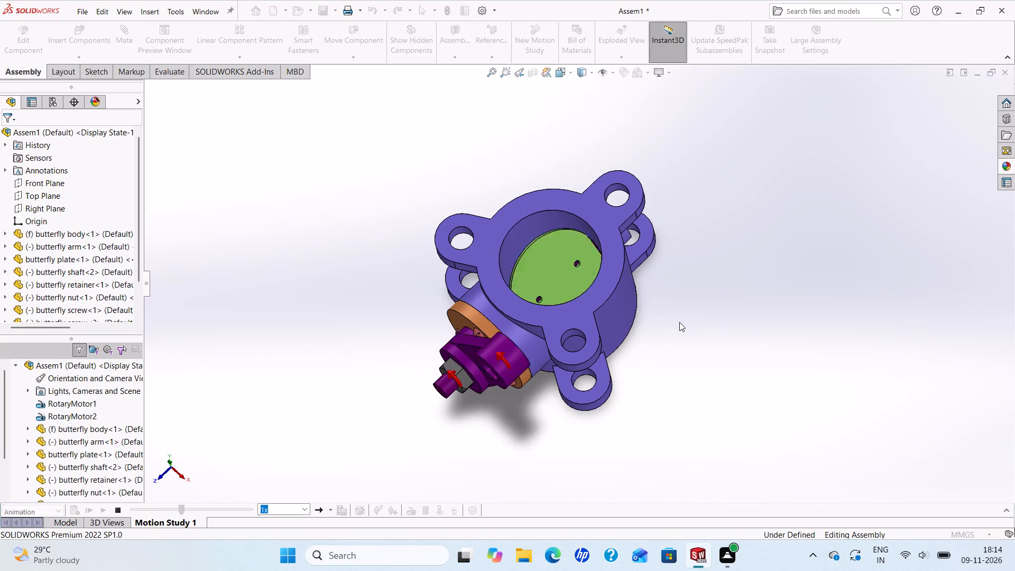
pyautogui.scroll(-2, 679, 322)
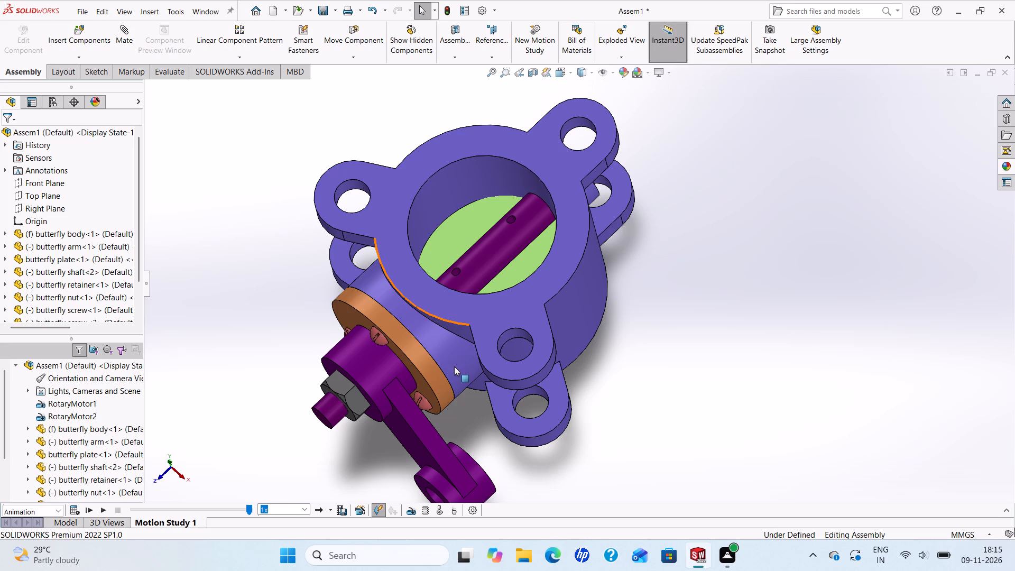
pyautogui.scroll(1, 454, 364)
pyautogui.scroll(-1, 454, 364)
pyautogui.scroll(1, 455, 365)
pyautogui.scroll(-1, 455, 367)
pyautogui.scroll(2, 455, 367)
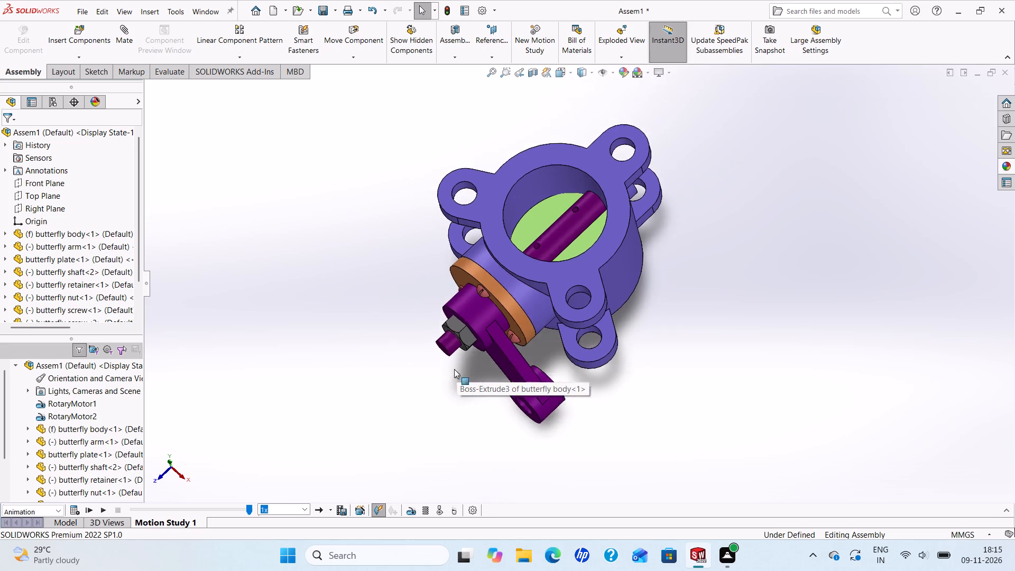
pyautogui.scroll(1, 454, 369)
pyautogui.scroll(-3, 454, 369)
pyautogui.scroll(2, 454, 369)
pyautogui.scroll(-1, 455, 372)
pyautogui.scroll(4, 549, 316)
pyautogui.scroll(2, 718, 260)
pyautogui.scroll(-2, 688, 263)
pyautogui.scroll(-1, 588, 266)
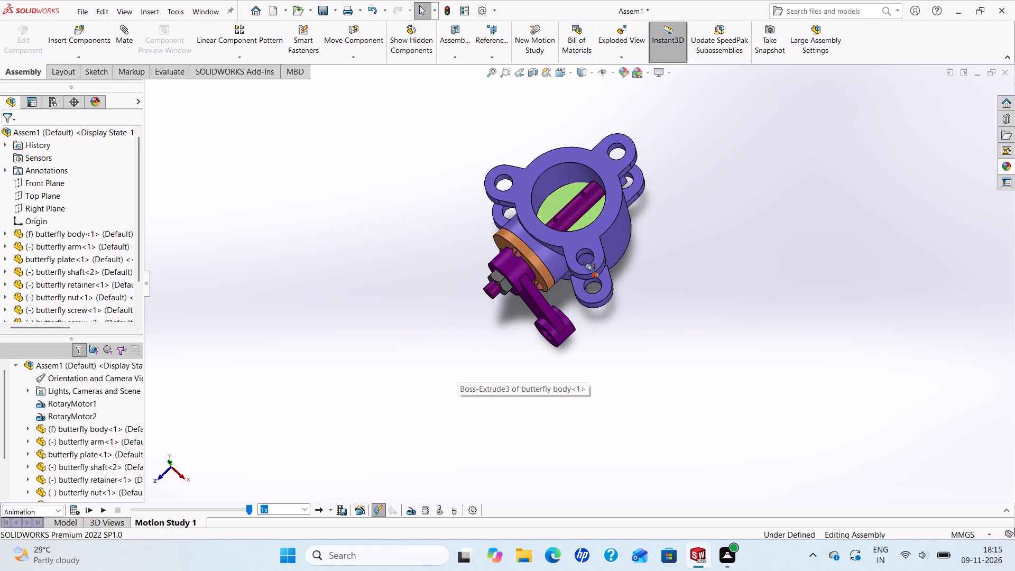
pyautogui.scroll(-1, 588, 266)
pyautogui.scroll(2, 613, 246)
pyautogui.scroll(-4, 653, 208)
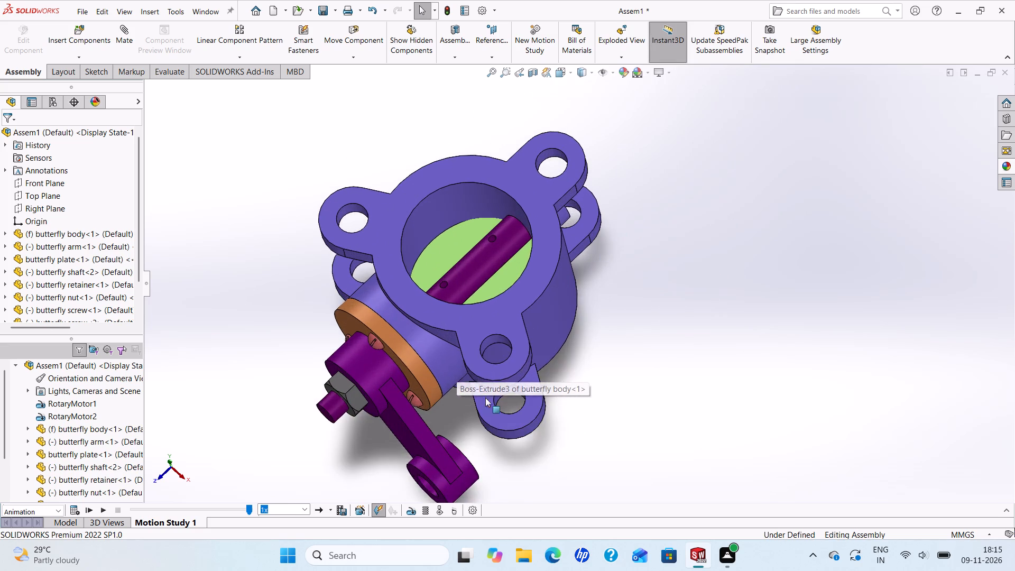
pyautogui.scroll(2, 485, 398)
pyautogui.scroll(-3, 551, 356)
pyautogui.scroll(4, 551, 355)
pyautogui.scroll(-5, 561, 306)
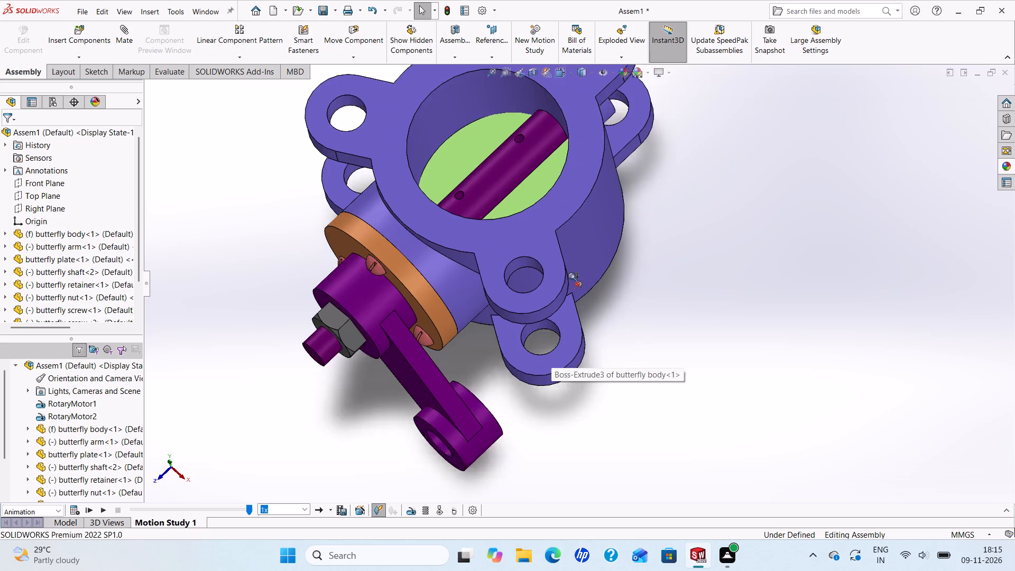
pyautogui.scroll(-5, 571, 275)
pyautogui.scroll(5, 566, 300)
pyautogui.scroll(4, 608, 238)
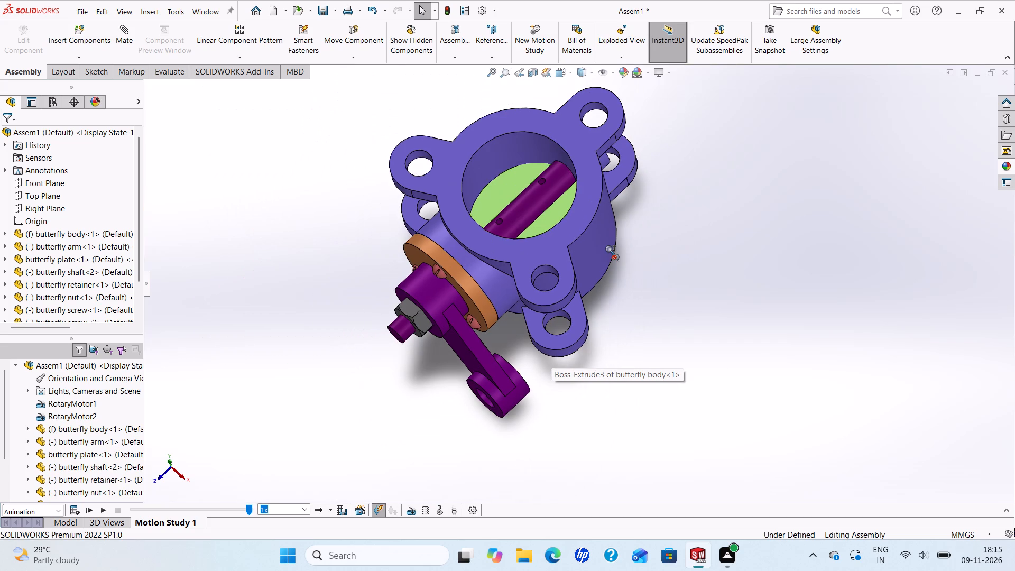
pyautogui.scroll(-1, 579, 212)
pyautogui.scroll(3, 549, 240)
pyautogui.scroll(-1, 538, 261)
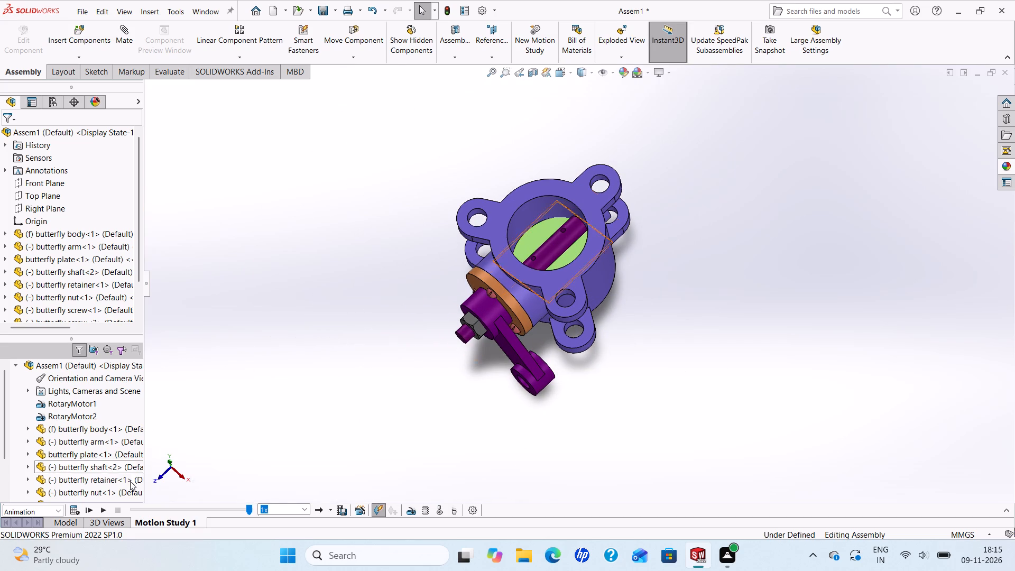
# Replay the motion study once more to check how the arm and plate turn with both rotary motors active.
pyautogui.click(103, 510)
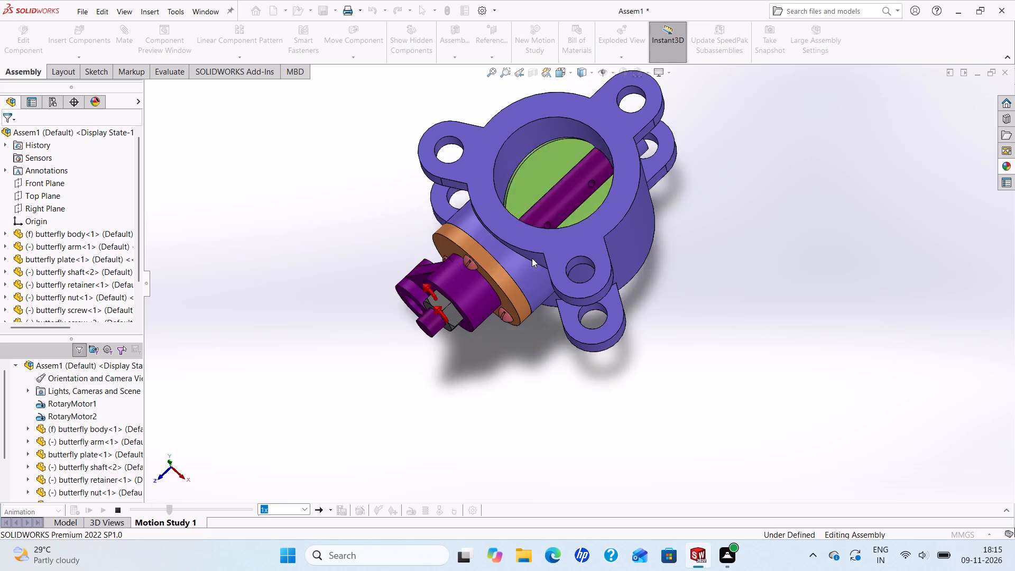
pyautogui.scroll(2, 524, 253)
pyautogui.scroll(-1, 482, 231)
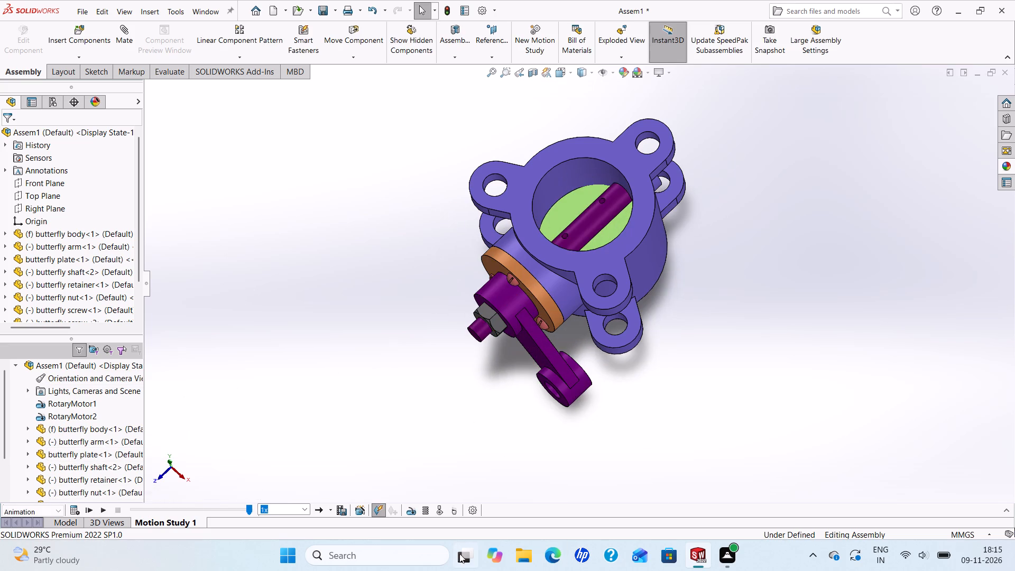
# Delete RotaryMotor2, the motor on the butterfly arm, from the motion study.
pyautogui.rightClick(70, 418)
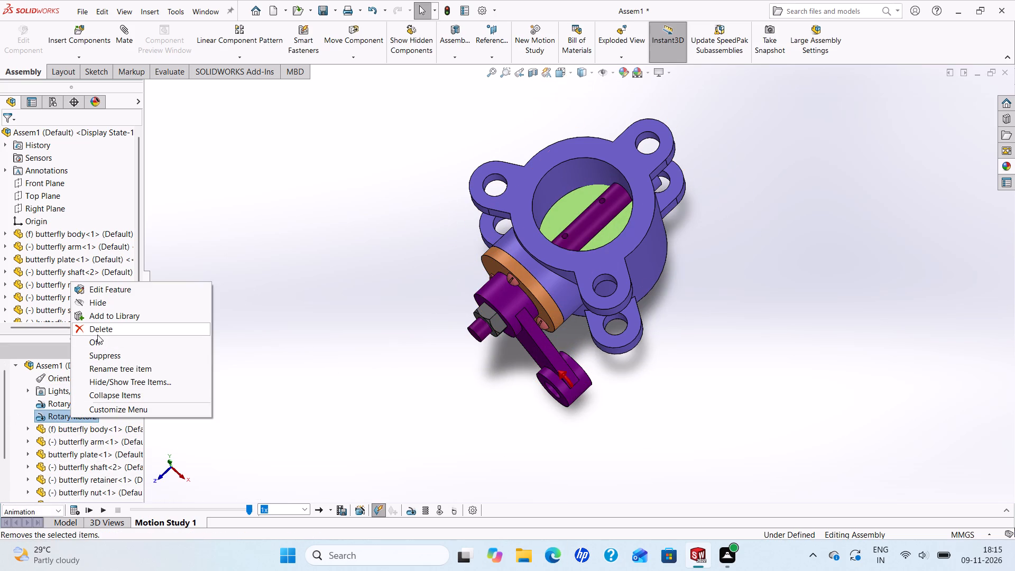
pyautogui.click(97, 335)
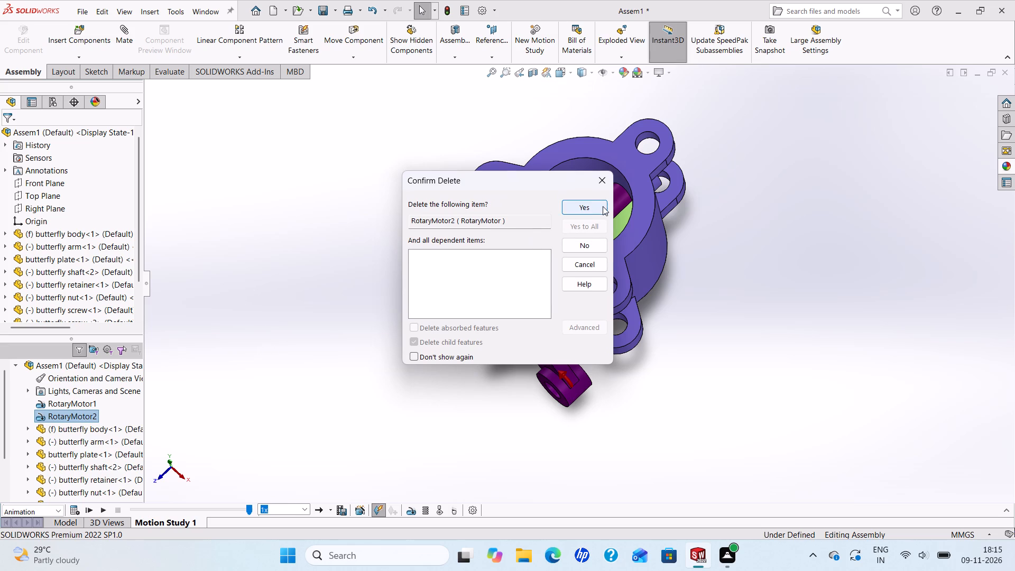
pyautogui.click(601, 205)
# Swing the butterfly arm by hand about the shaft, raising its free end toward the valve body's upper flange.
pyautogui.scroll(2, 582, 255)
pyautogui.scroll(1, 593, 333)
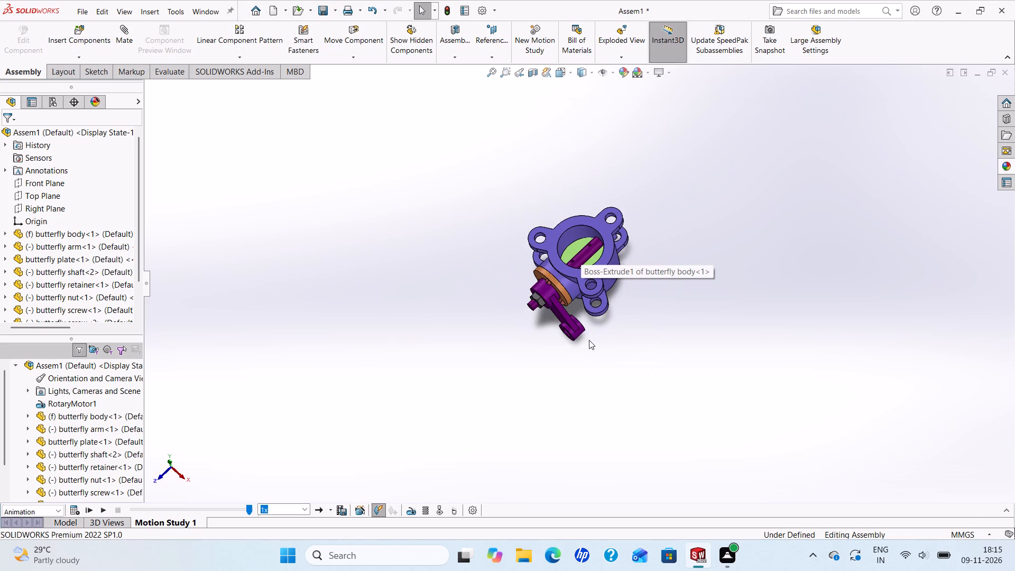
pyautogui.moveTo(574, 328); pyautogui.dragTo(519, 239)
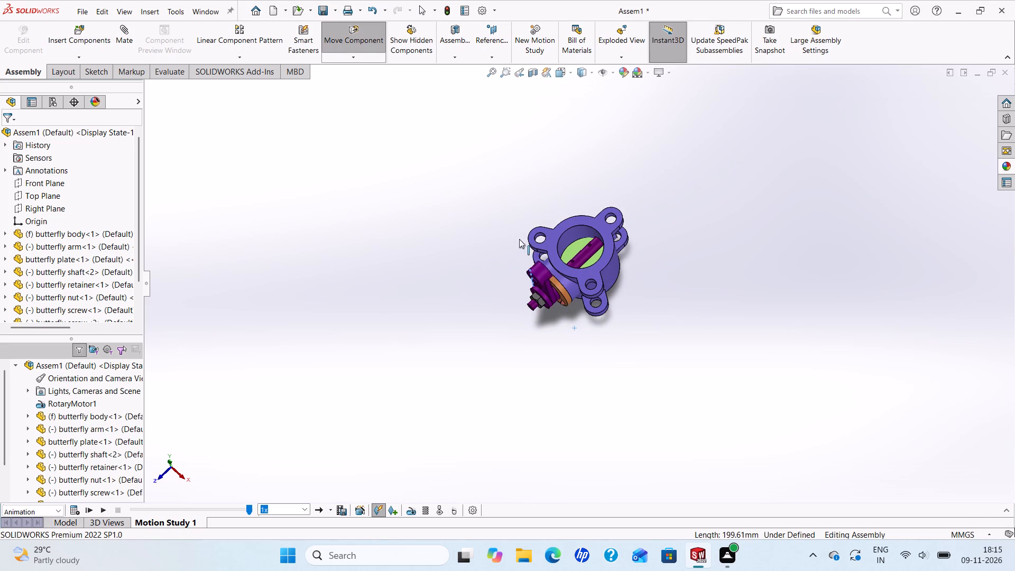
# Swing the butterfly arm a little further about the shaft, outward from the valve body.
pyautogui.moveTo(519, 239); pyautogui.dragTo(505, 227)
# Replay the motion study with only RotaryMotor1 active, examining how the arm, shaft and plate turn from different angles.
pyautogui.scroll(1, 587, 269)
pyautogui.scroll(-1, 583, 273)
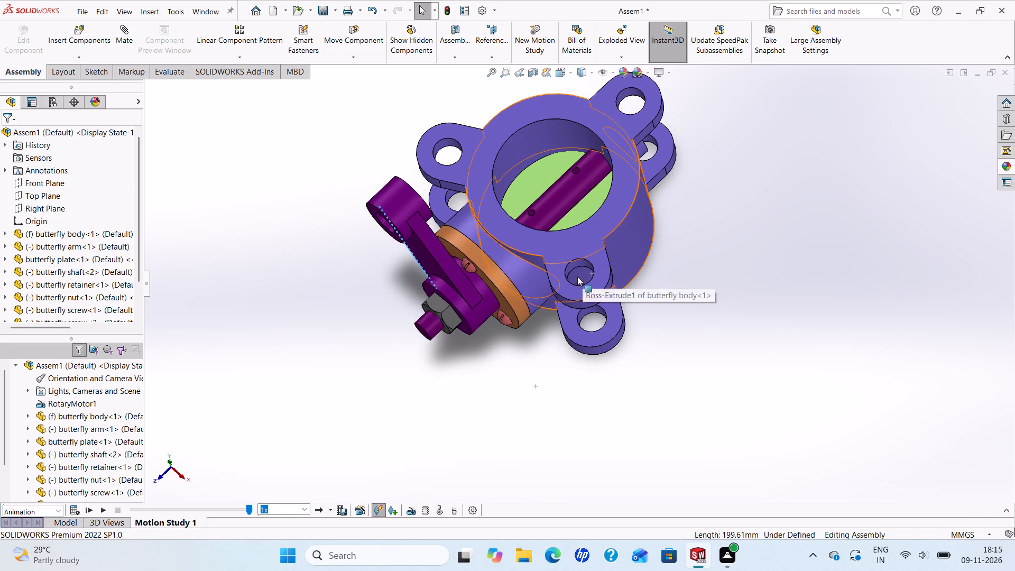
pyautogui.click(99, 508)
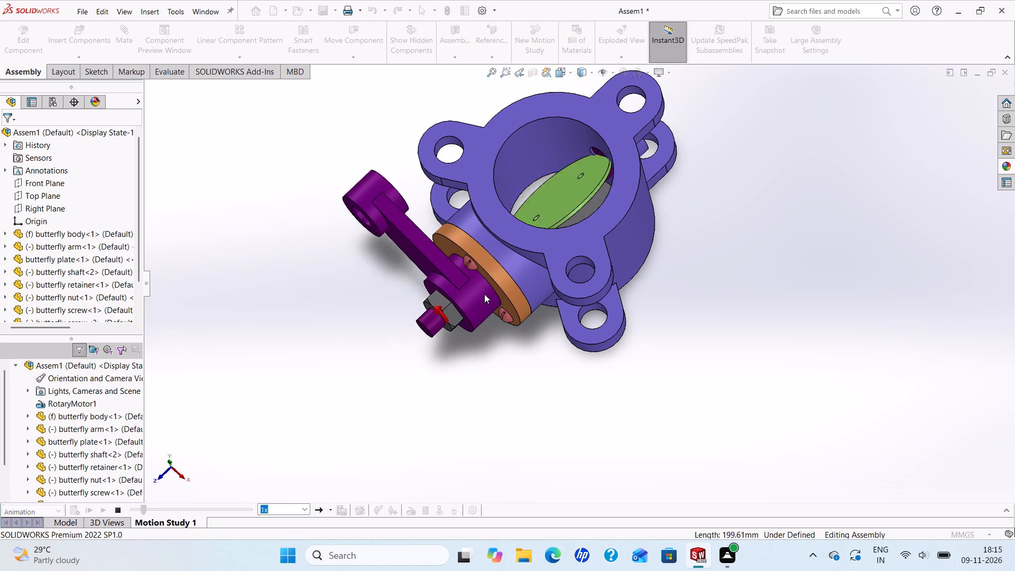
pyautogui.scroll(1, 486, 287)
pyautogui.scroll(-2, 480, 290)
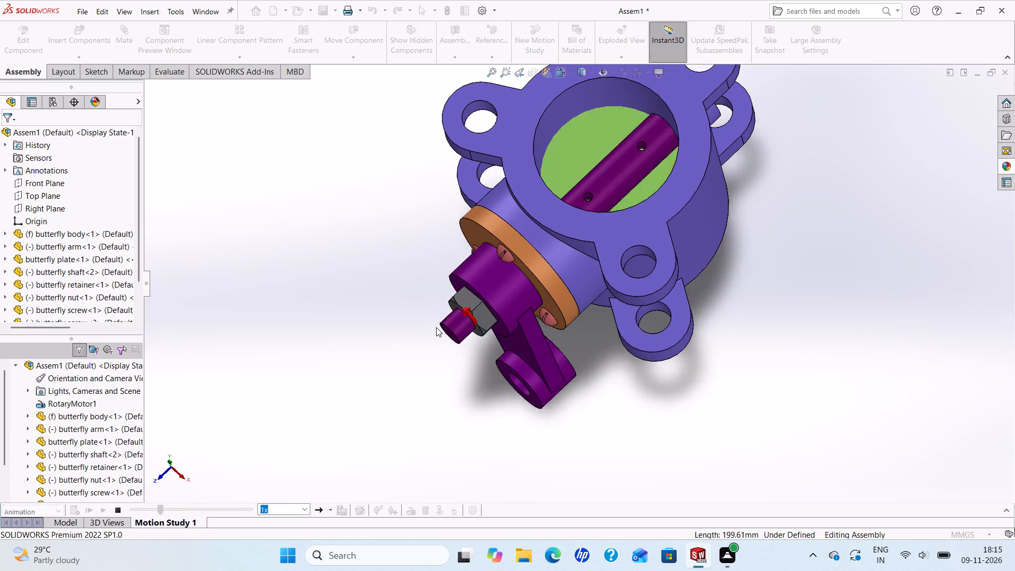
pyautogui.moveTo(472, 323); pyautogui.dragTo(466, 270, button='middle')
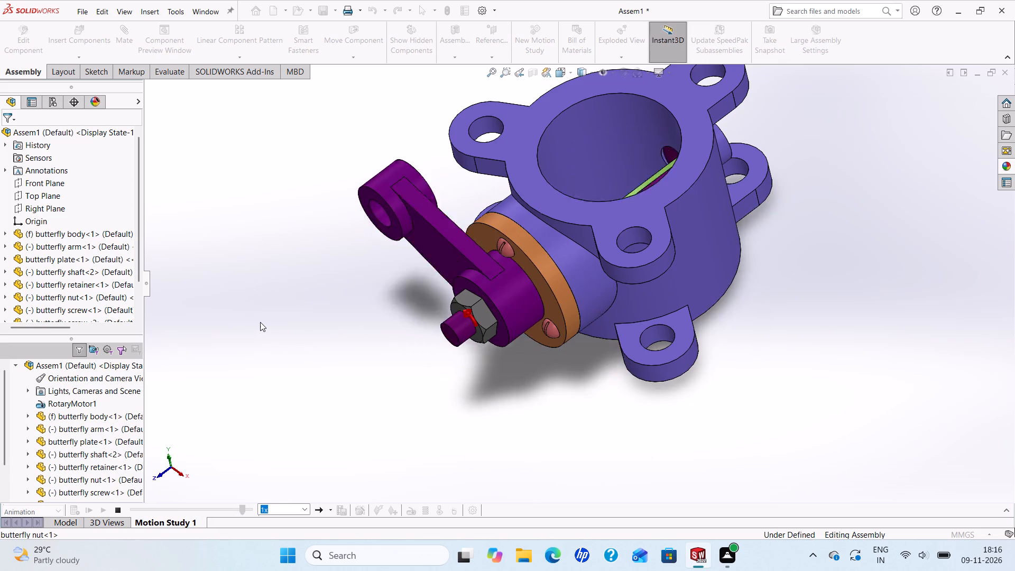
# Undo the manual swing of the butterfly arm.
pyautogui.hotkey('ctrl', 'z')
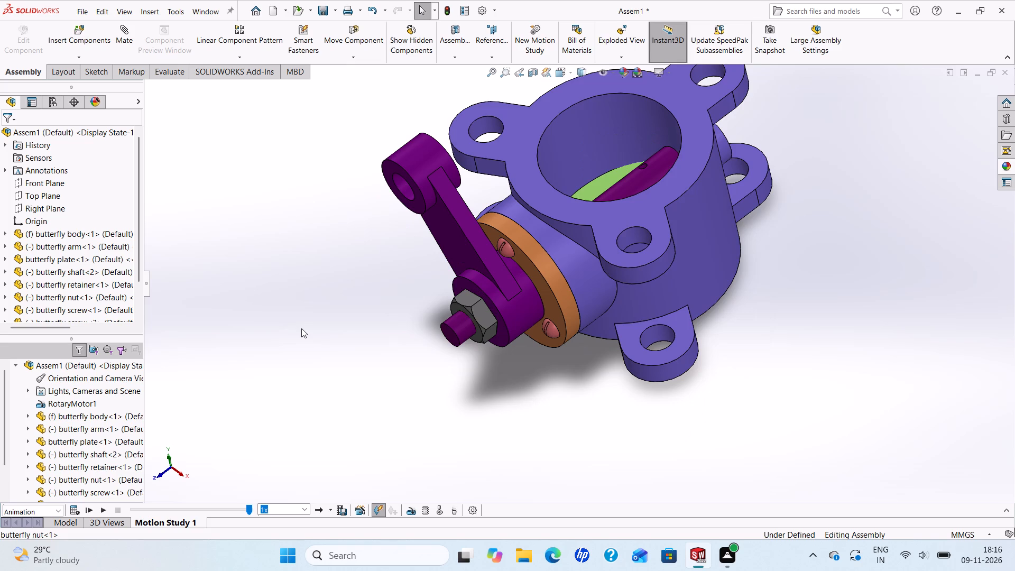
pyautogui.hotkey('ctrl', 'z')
# Delete RotaryMotor1 from the motion study.
pyautogui.scroll(1, 334, 352)
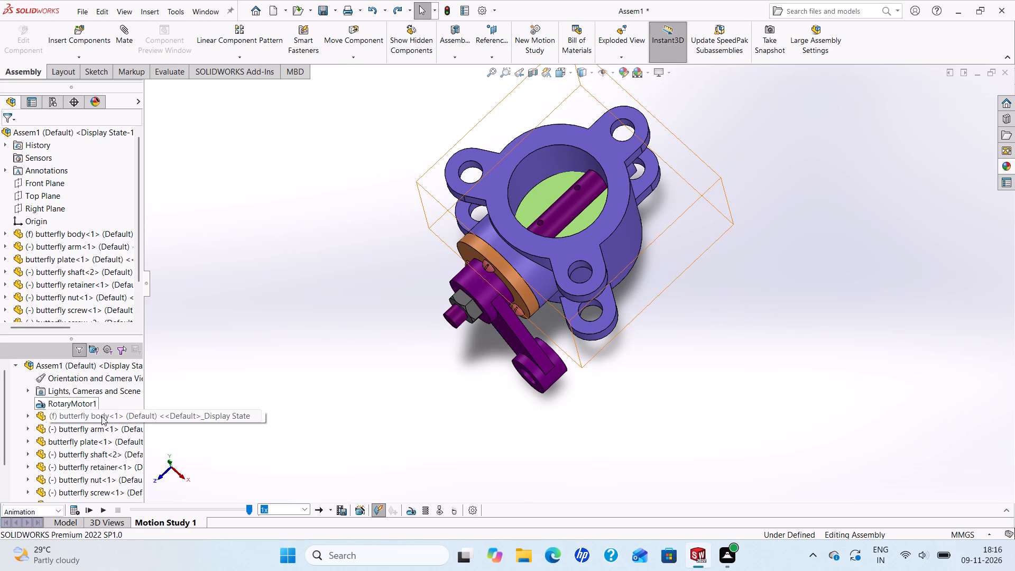
pyautogui.rightClick(95, 404)
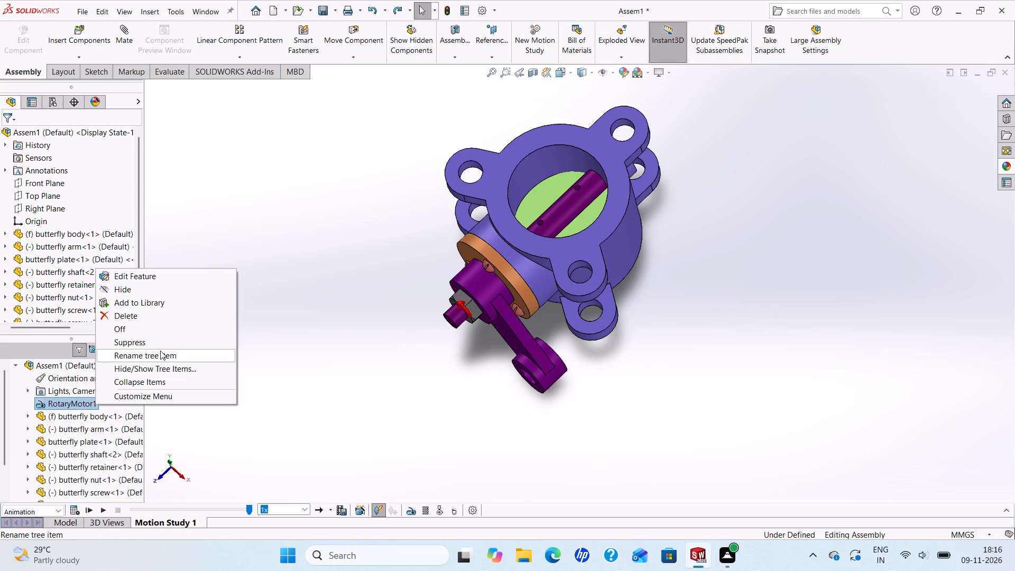
pyautogui.click(151, 317)
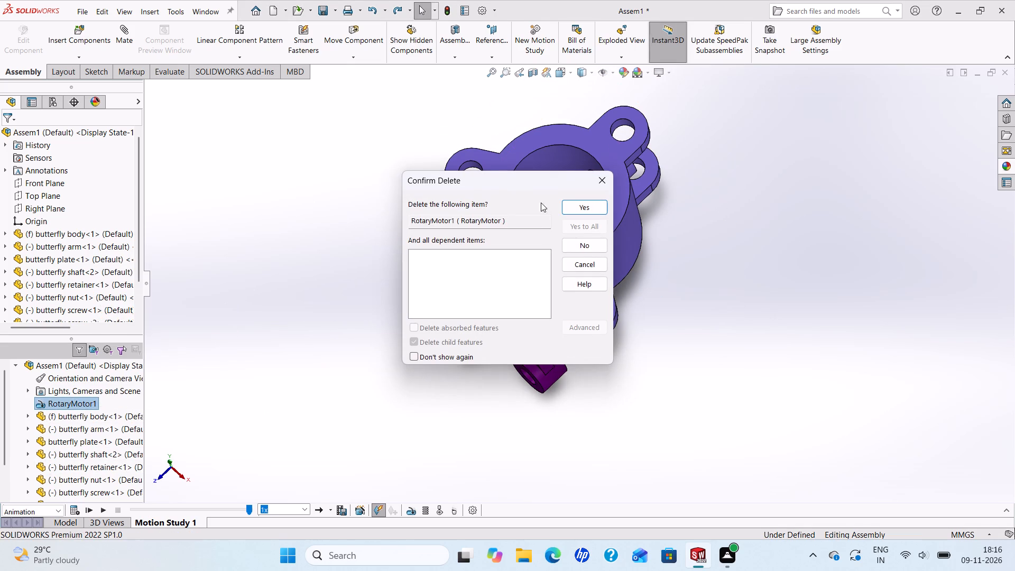
pyautogui.click(570, 208)
# Swing the butterfly arm by hand about the shaft until its free end points up beside the valve body's upper flange.
pyautogui.scroll(3, 661, 275)
pyautogui.scroll(-1, 618, 292)
pyautogui.scroll(1, 607, 290)
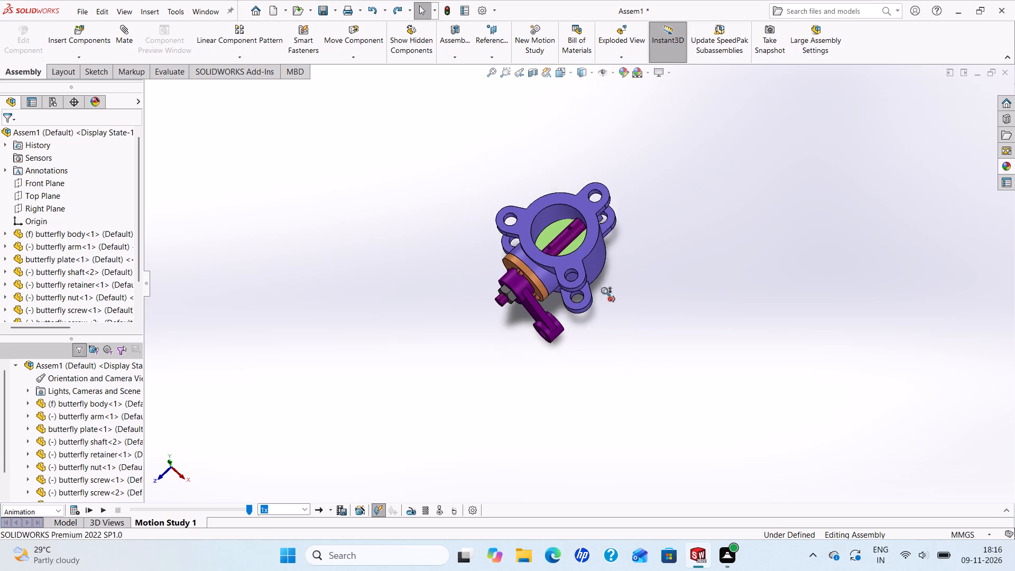
pyautogui.scroll(1, 604, 290)
pyautogui.scroll(-3, 613, 291)
pyautogui.moveTo(508, 335); pyautogui.dragTo(488, 262)
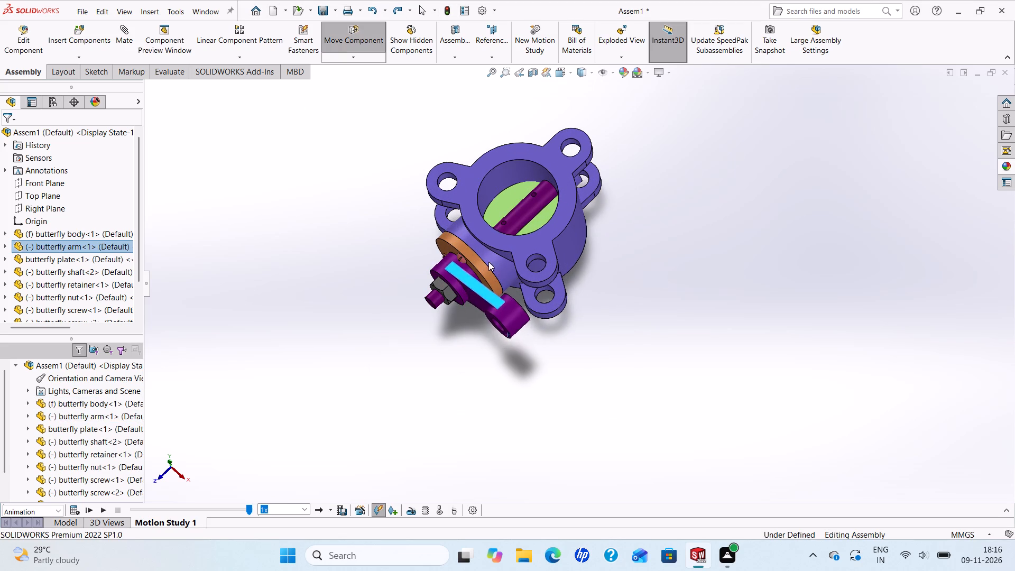
pyautogui.moveTo(488, 262); pyautogui.dragTo(465, 227)
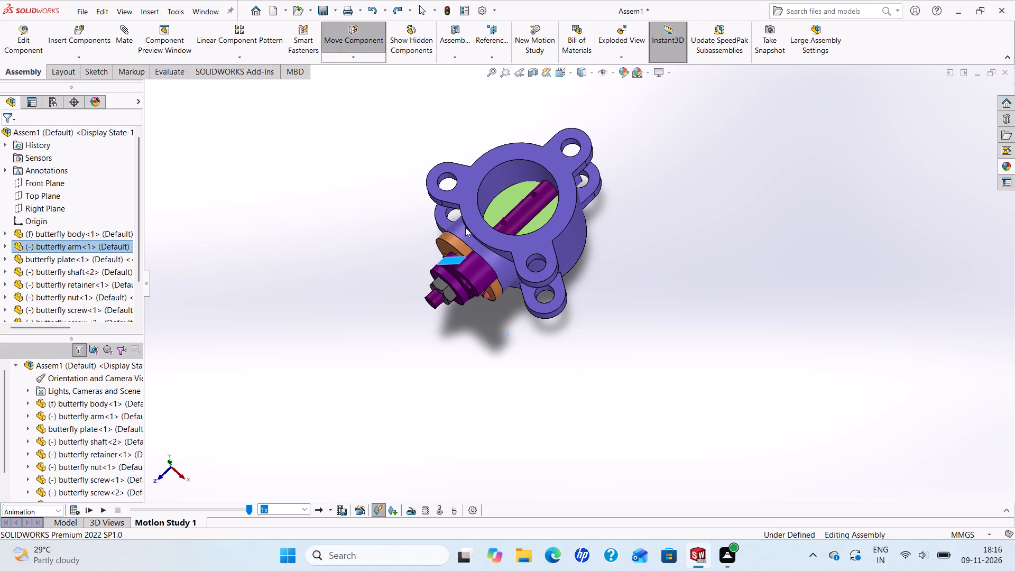
pyautogui.moveTo(465, 227); pyautogui.dragTo(428, 212)
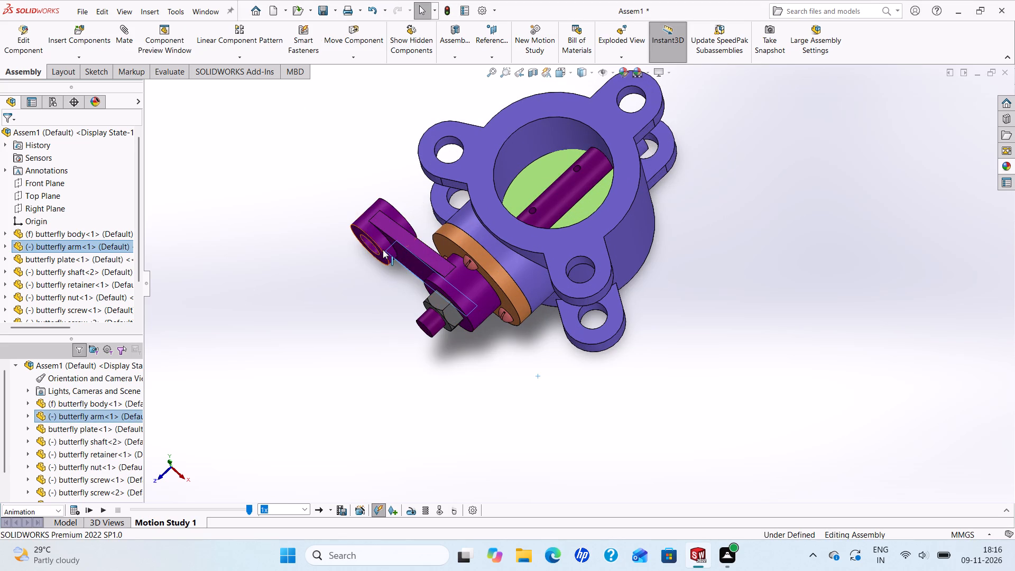
pyautogui.moveTo(401, 236); pyautogui.dragTo(471, 264)
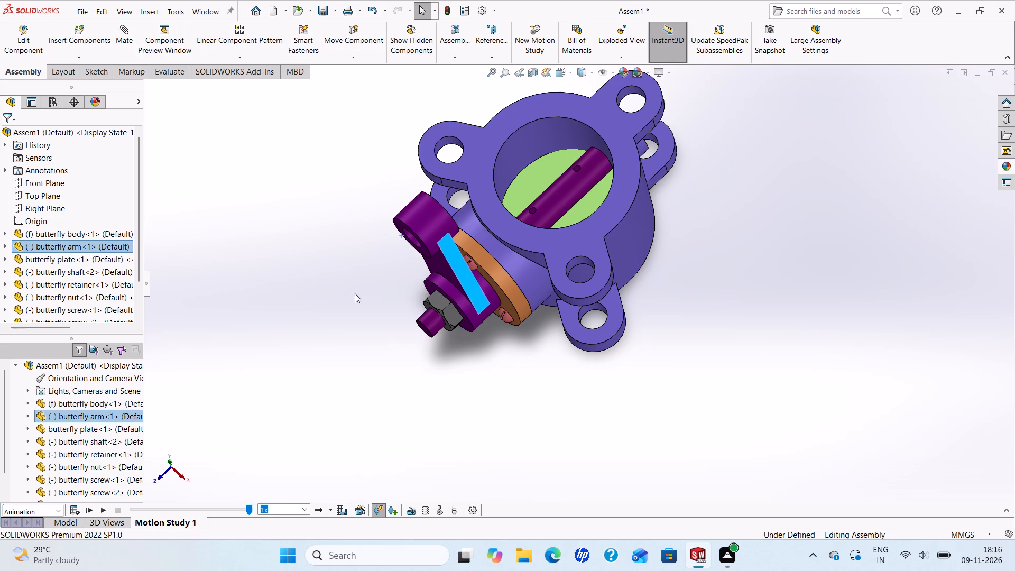
pyautogui.press('Escape')
# Start a new rotary motor for the motion study.
pyautogui.scroll(2, 474, 325)
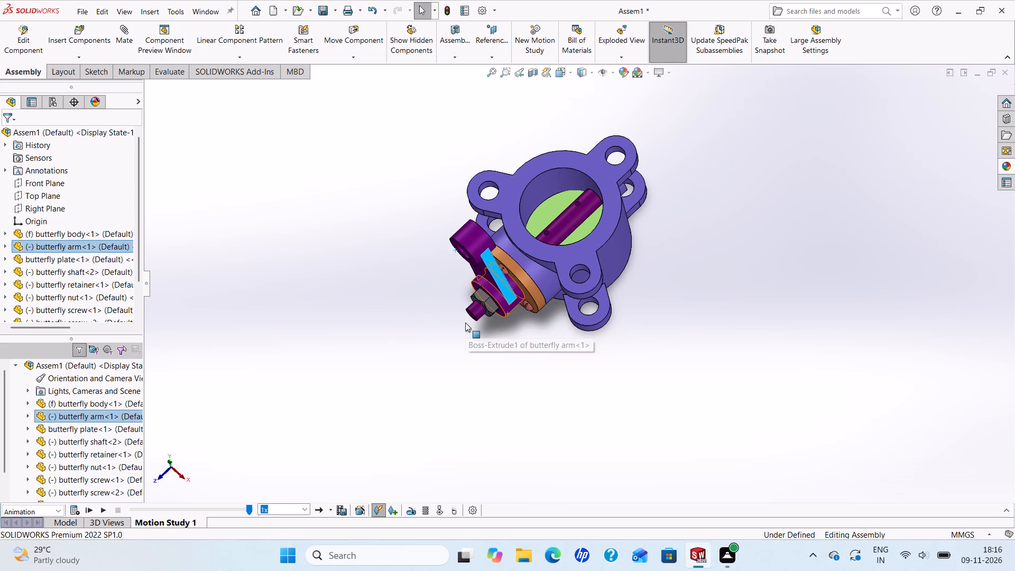
pyautogui.moveTo(465, 323); pyautogui.dragTo(477, 273, button='middle')
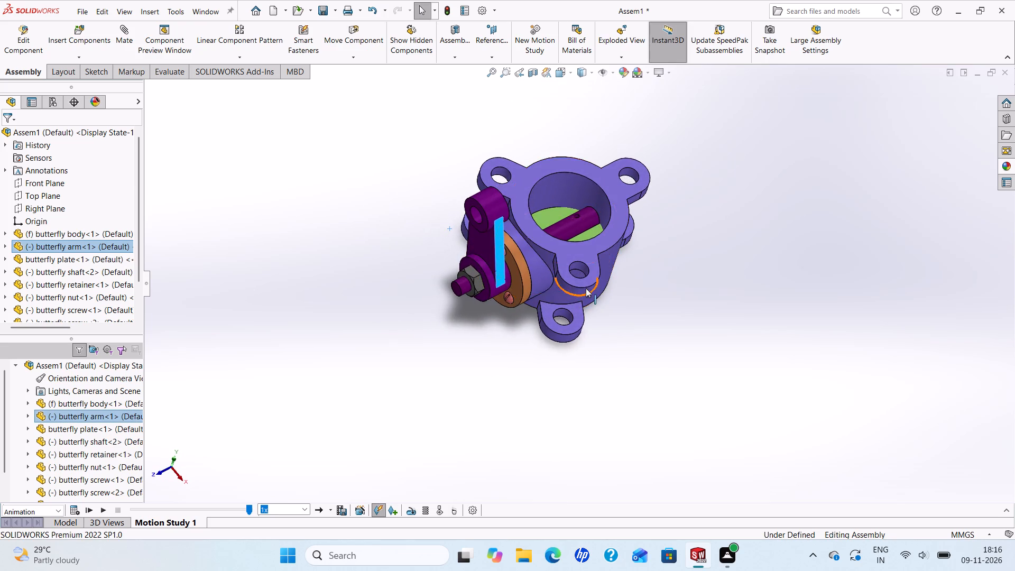
pyautogui.scroll(1, 570, 288)
pyautogui.scroll(-1, 553, 257)
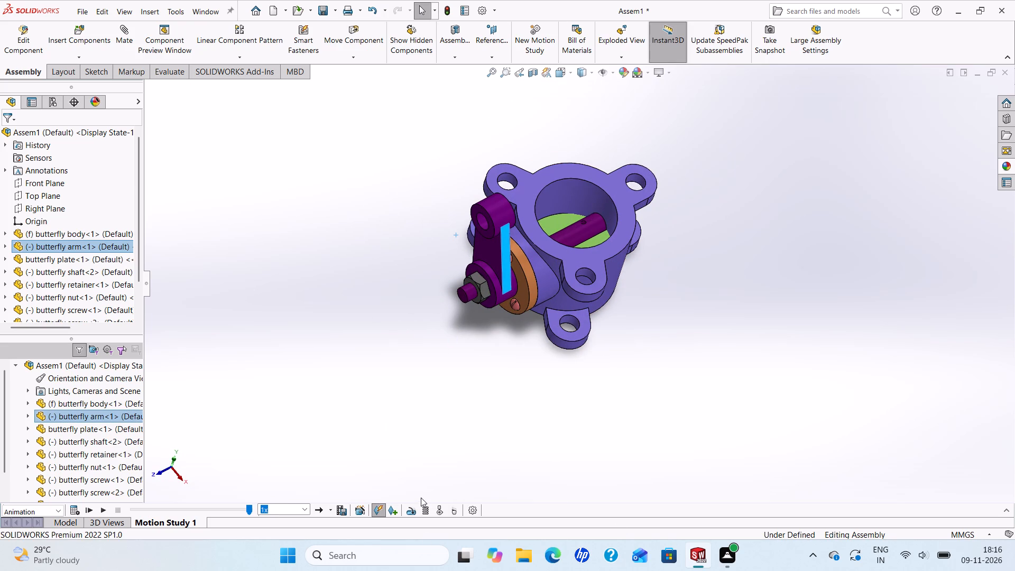
pyautogui.click(411, 511)
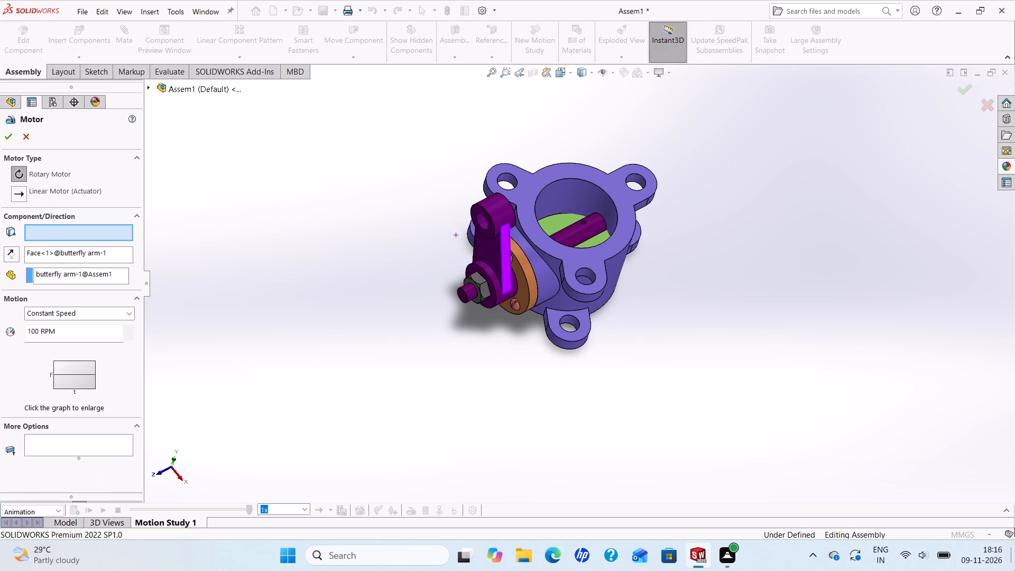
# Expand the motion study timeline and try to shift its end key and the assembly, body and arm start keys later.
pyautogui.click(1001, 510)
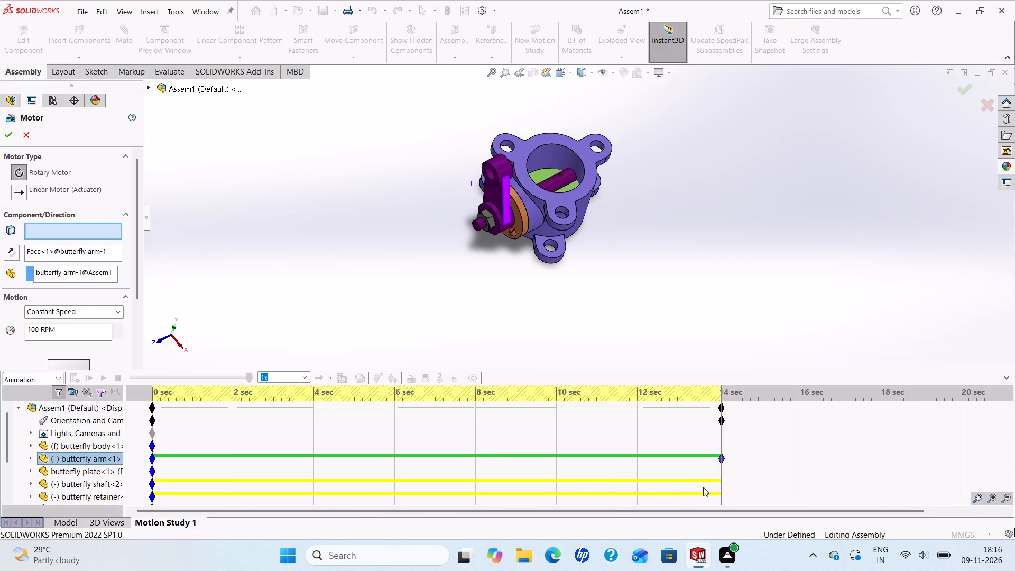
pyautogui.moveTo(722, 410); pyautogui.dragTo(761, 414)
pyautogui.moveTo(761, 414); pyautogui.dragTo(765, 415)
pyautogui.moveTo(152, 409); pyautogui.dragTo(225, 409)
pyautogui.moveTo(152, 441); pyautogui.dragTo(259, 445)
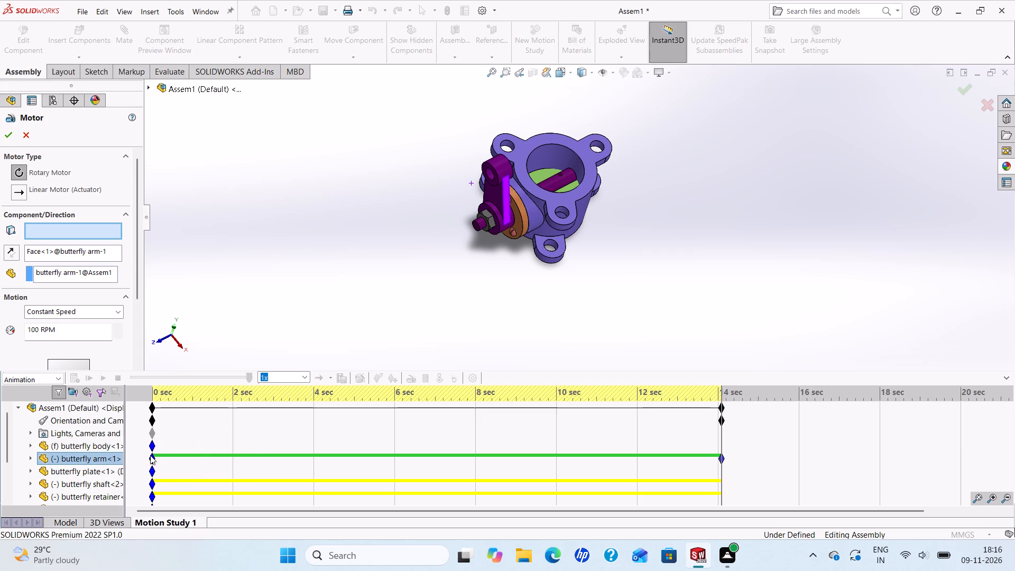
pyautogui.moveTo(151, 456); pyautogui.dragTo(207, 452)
# Clear the butterfly arm from the motor's relative component and the arm face from its direction.
pyautogui.rightClick(61, 257)
pyautogui.rightClick(66, 272)
pyautogui.click(91, 290)
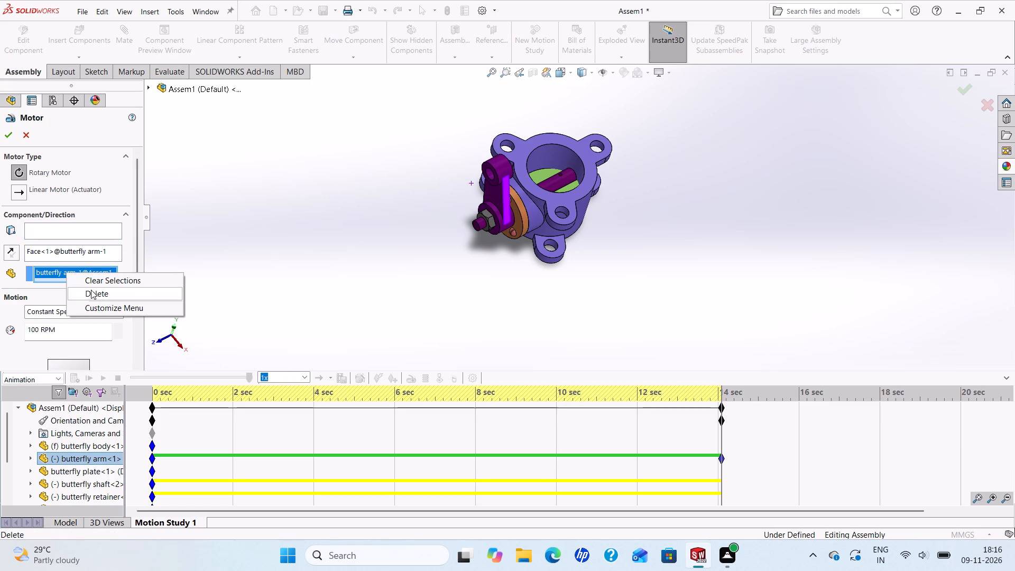
pyautogui.scroll(-1, 504, 205)
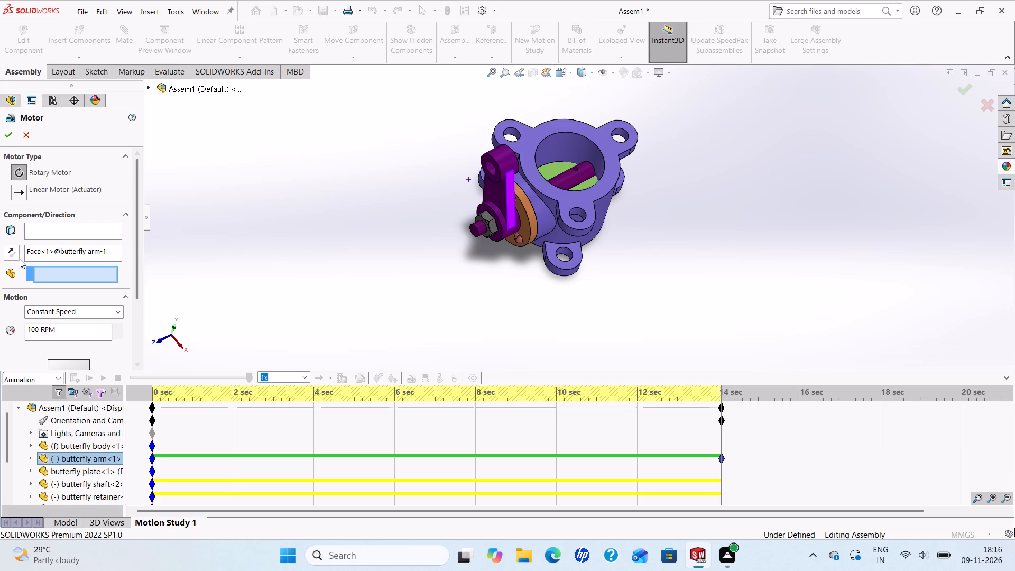
pyautogui.rightClick(69, 250)
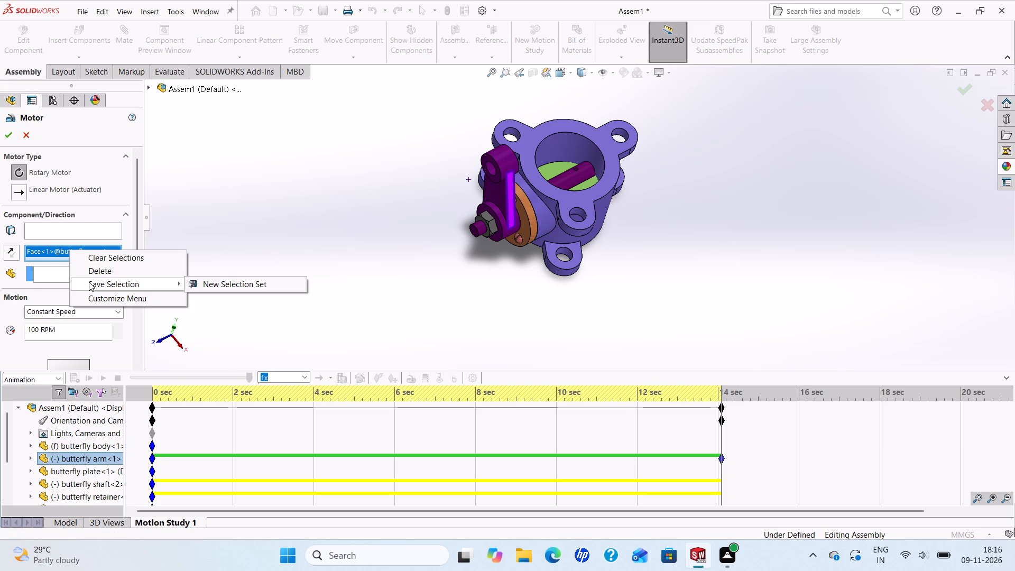
pyautogui.click(98, 270)
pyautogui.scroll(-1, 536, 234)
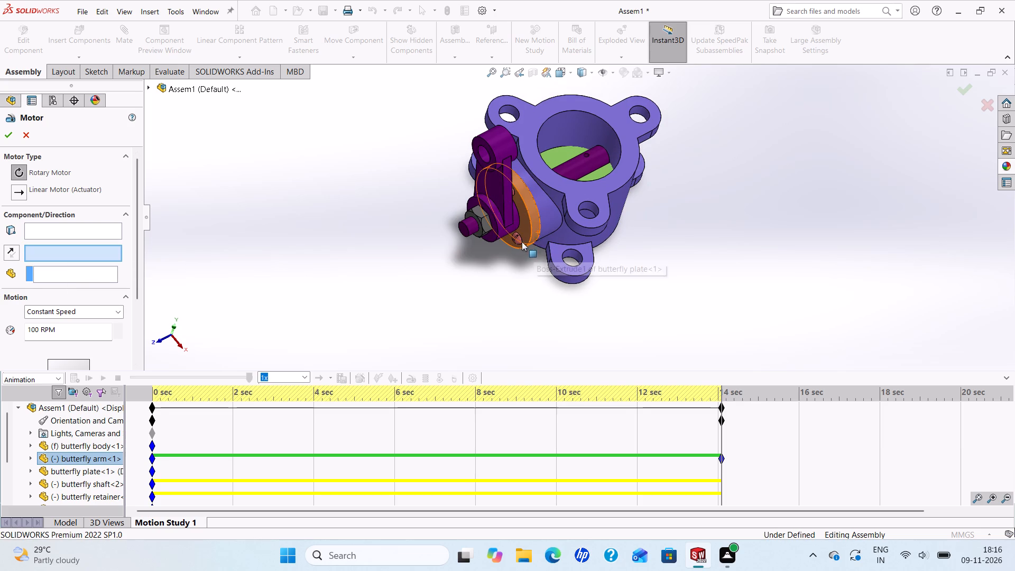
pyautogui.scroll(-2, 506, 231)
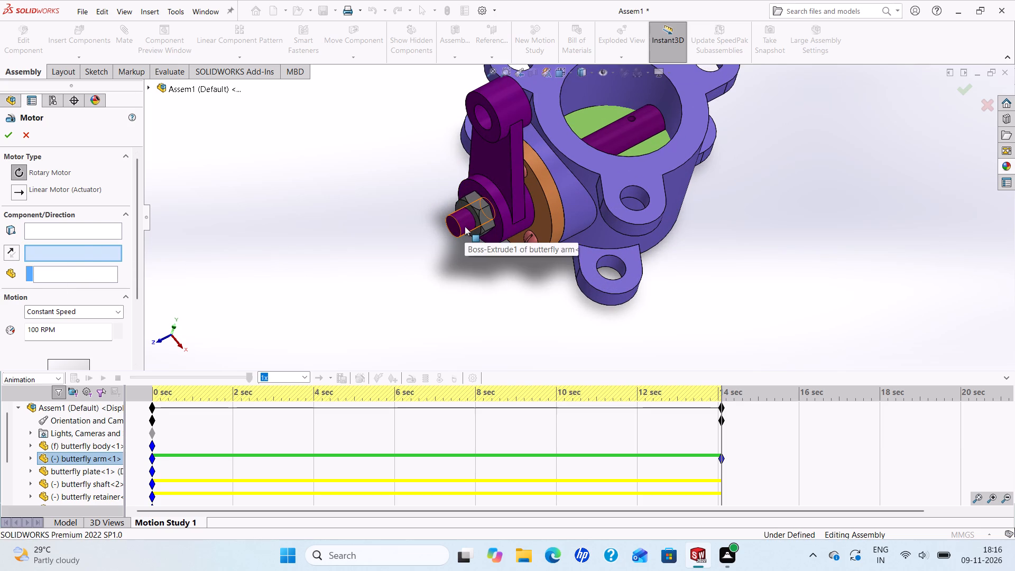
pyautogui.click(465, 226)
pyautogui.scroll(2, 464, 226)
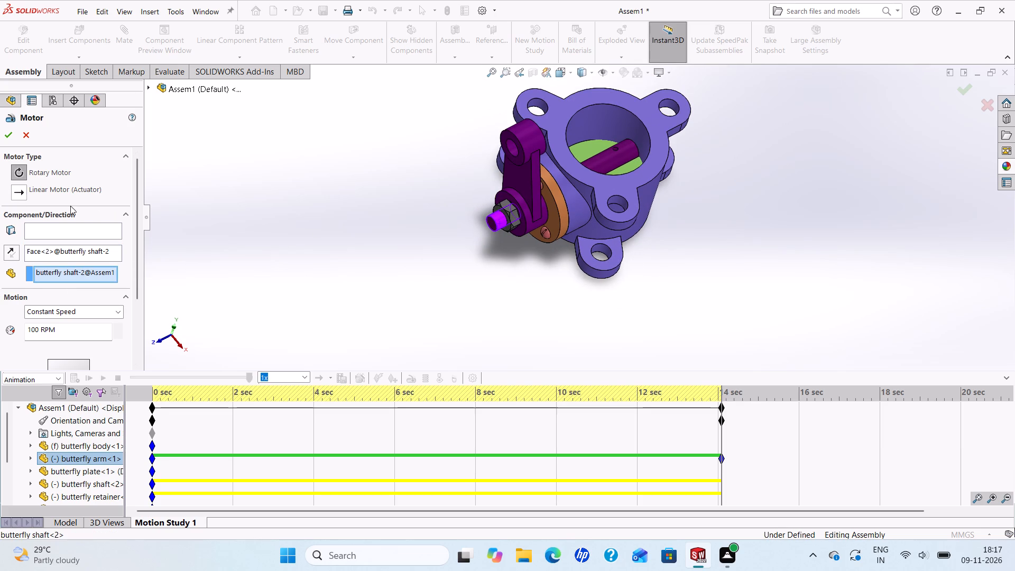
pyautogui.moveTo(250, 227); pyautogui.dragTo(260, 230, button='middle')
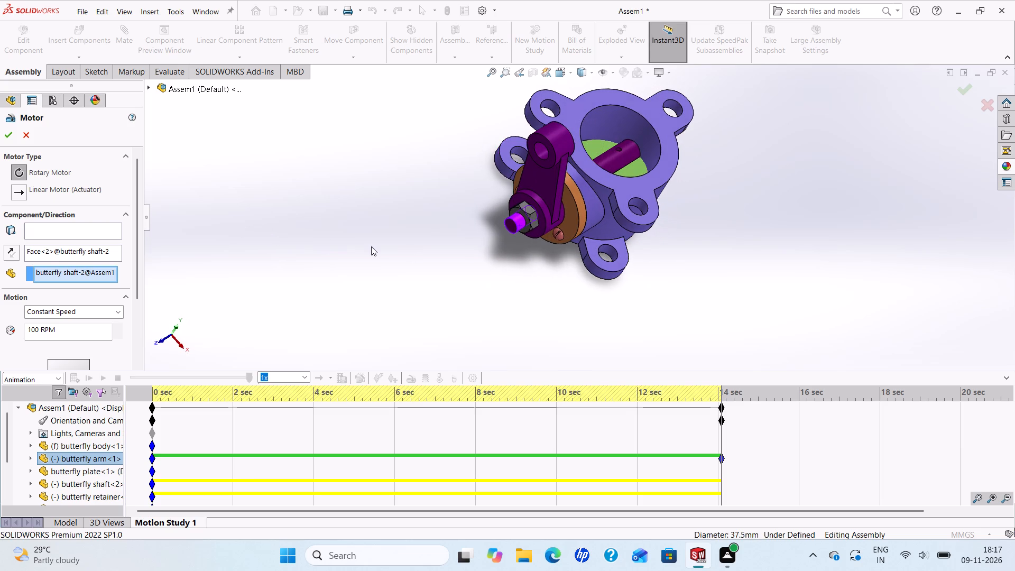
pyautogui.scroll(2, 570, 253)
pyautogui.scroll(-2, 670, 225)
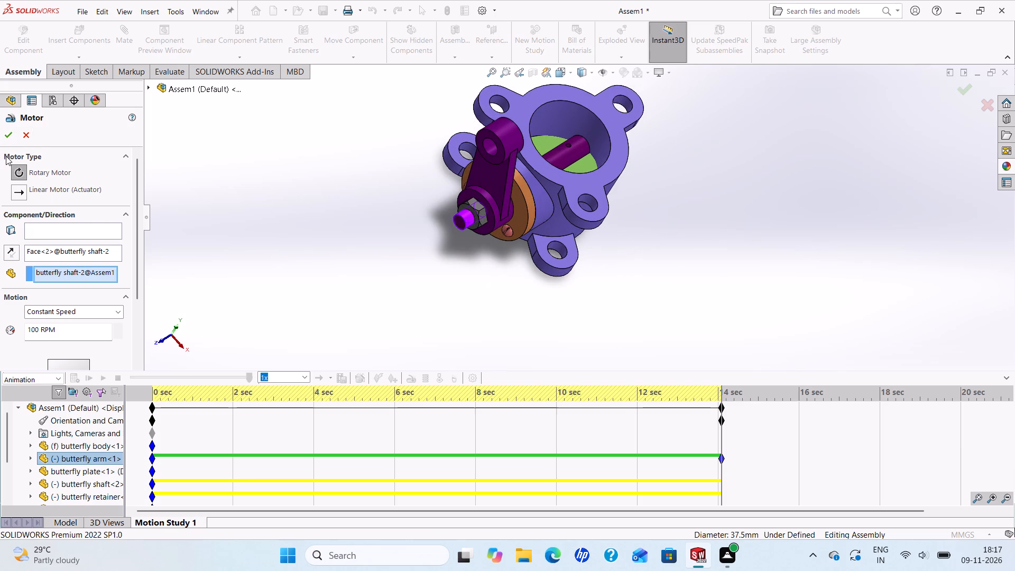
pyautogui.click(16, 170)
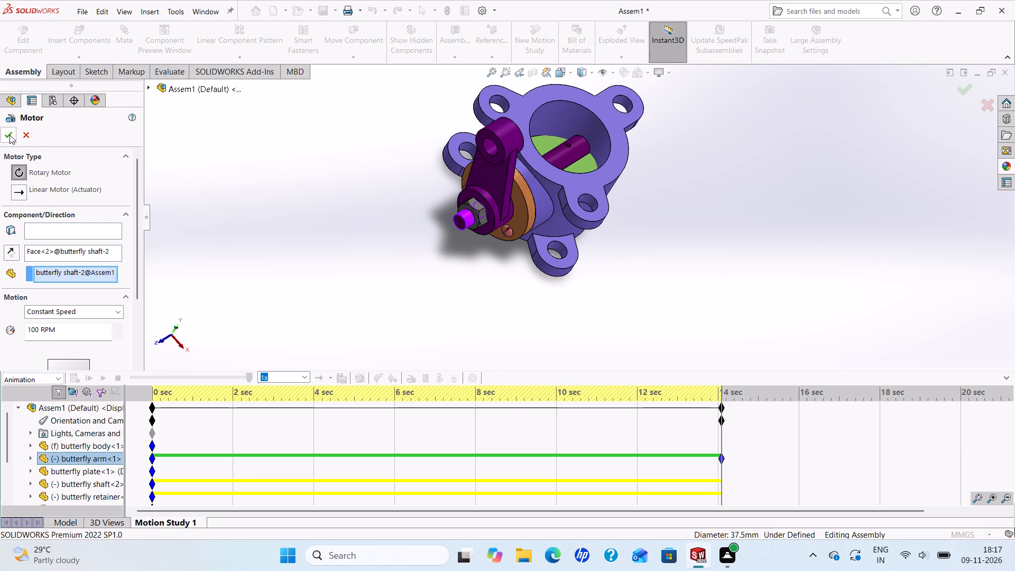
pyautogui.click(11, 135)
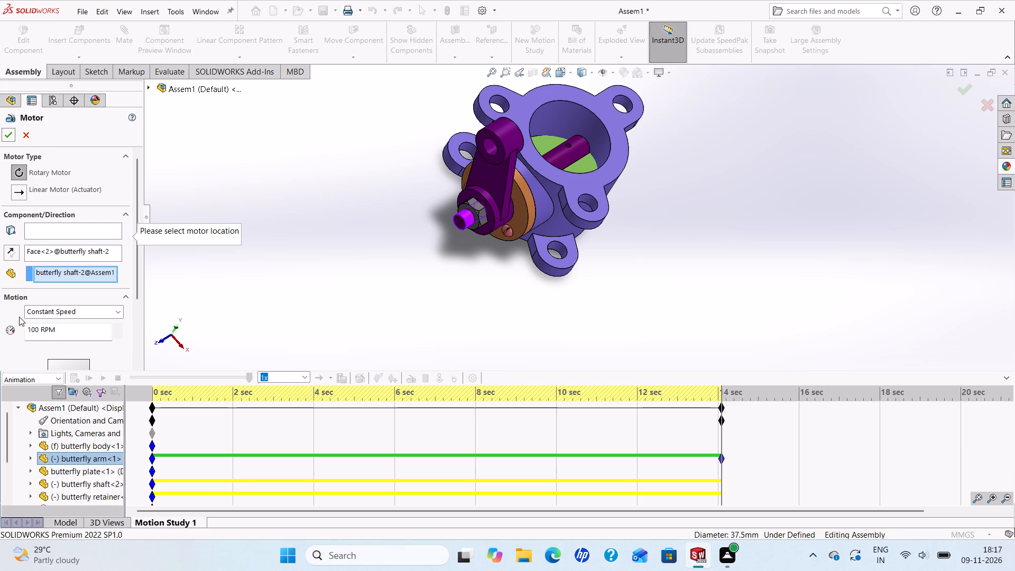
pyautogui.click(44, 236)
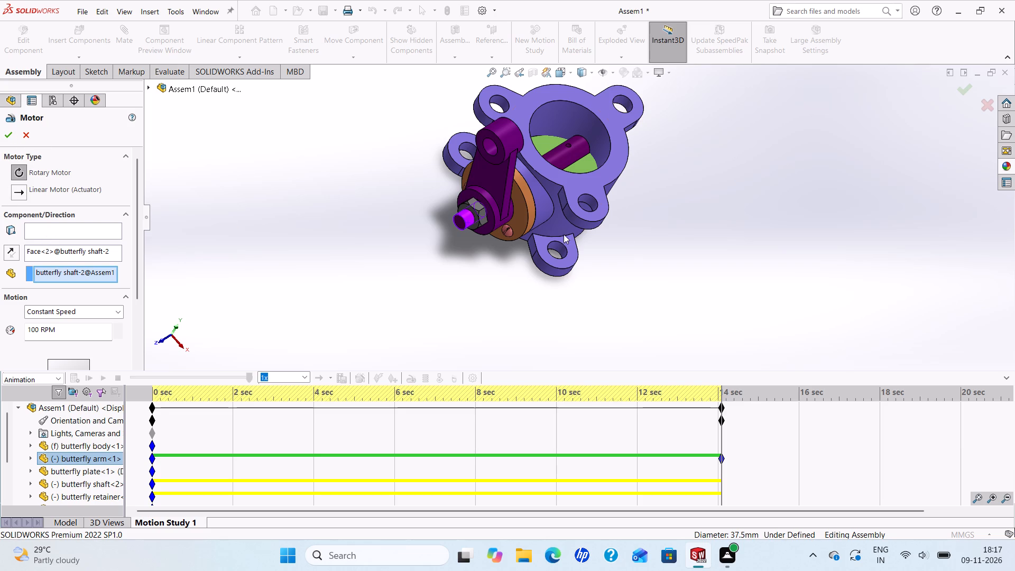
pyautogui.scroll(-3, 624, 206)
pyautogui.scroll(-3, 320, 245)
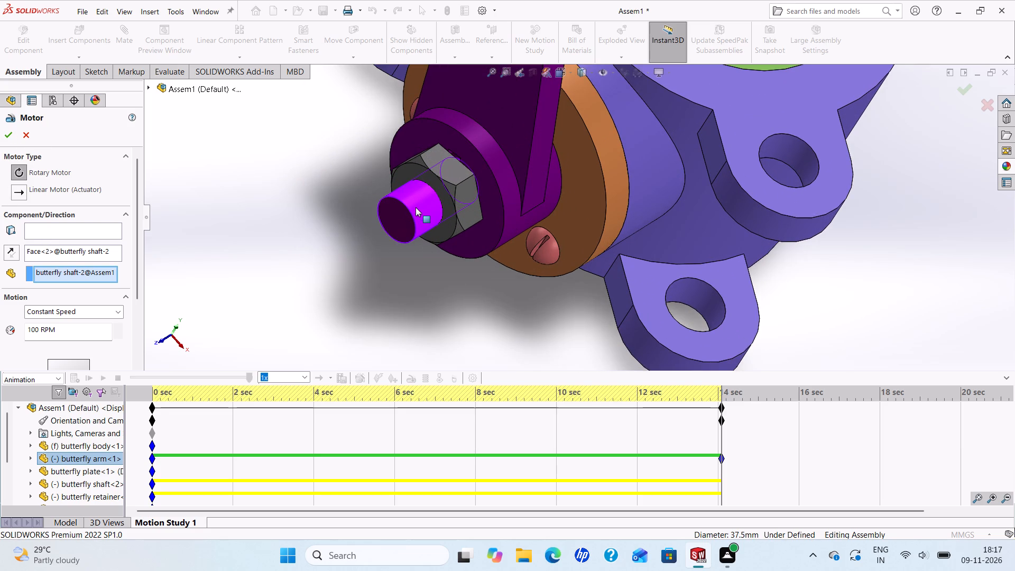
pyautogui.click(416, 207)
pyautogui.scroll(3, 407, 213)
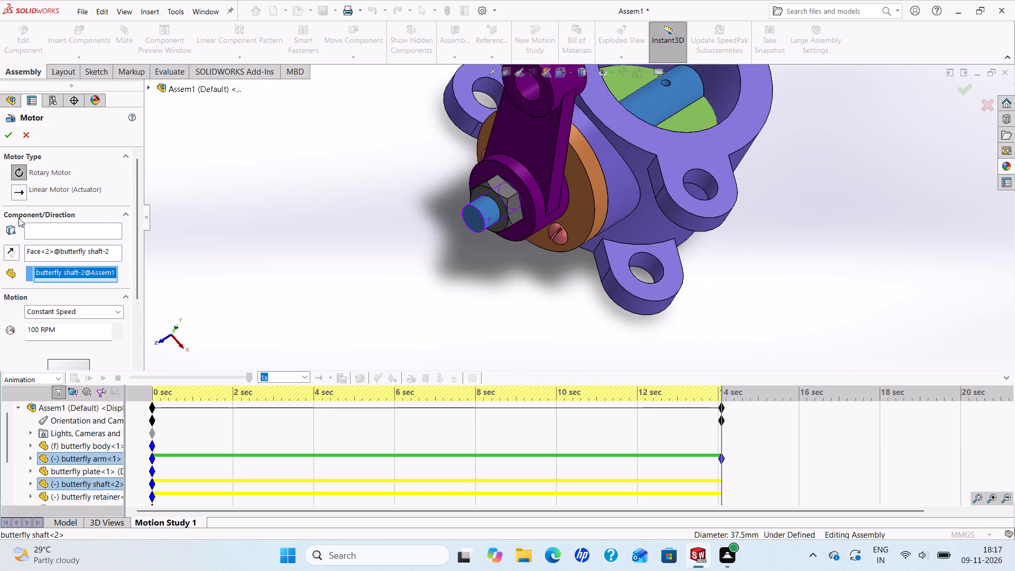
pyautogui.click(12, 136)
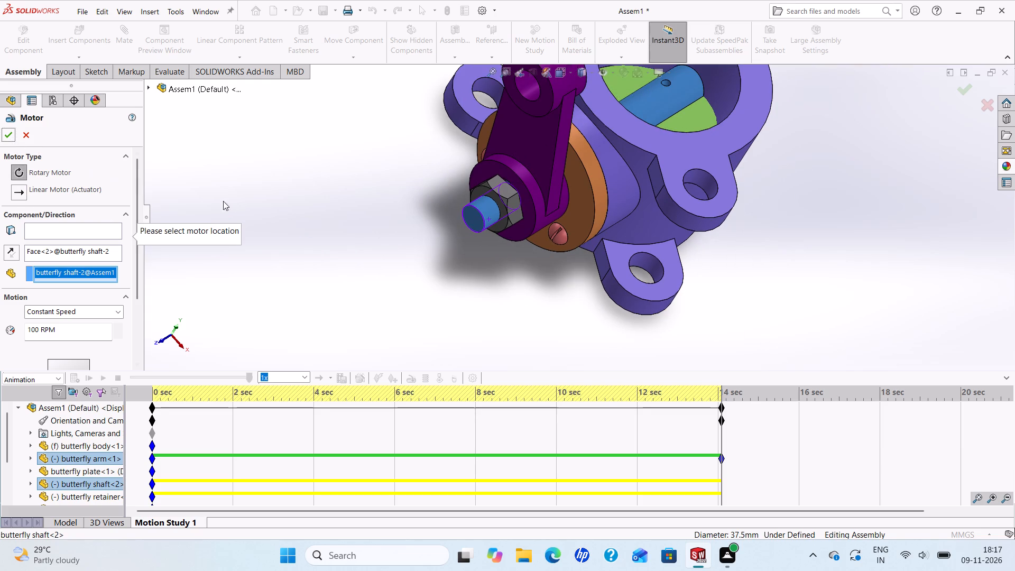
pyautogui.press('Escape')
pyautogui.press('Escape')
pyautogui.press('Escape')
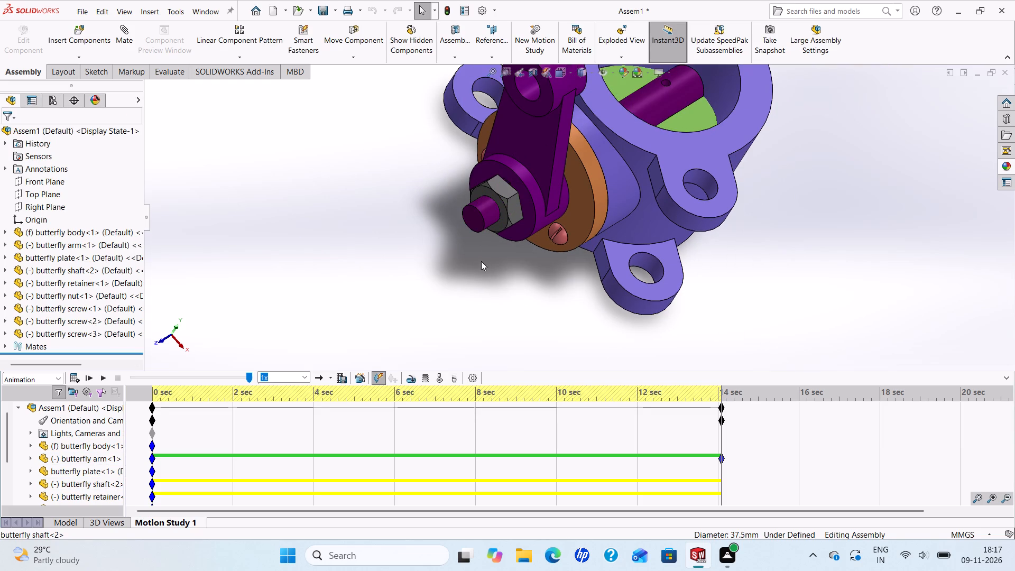
# Add a constant-speed 100 RPM rotary motor on the cylindrical face of the butterfly shaft's end protruding from the nut.
pyautogui.scroll(3, 481, 261)
pyautogui.scroll(-1, 406, 279)
pyautogui.scroll(1, 401, 279)
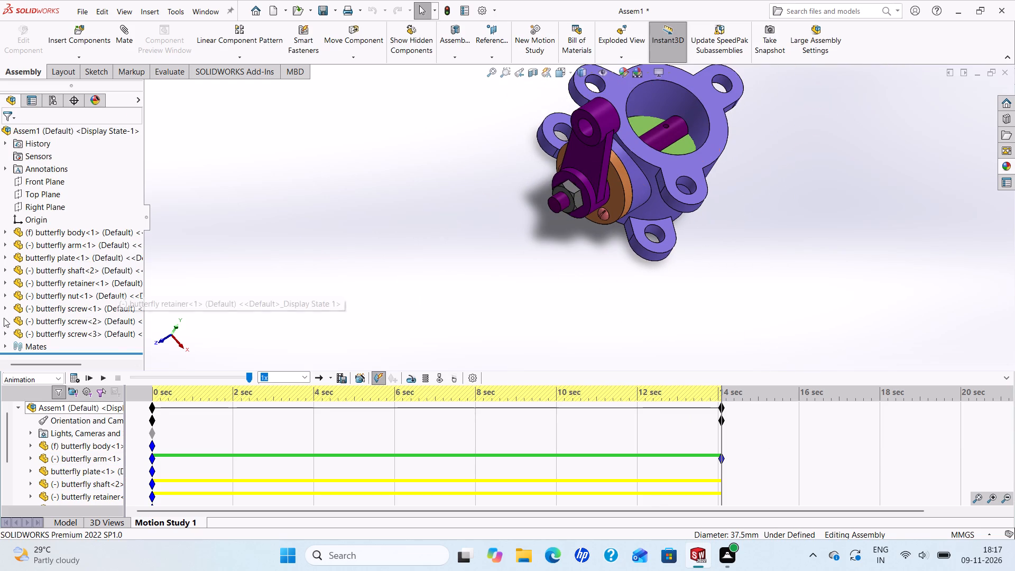
pyautogui.click(410, 381)
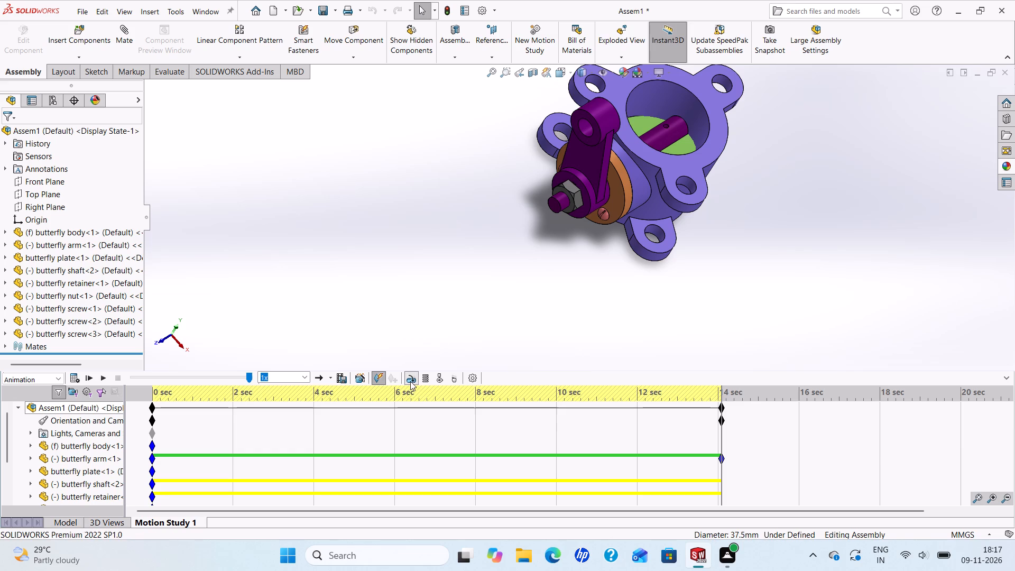
pyautogui.scroll(-4, 641, 177)
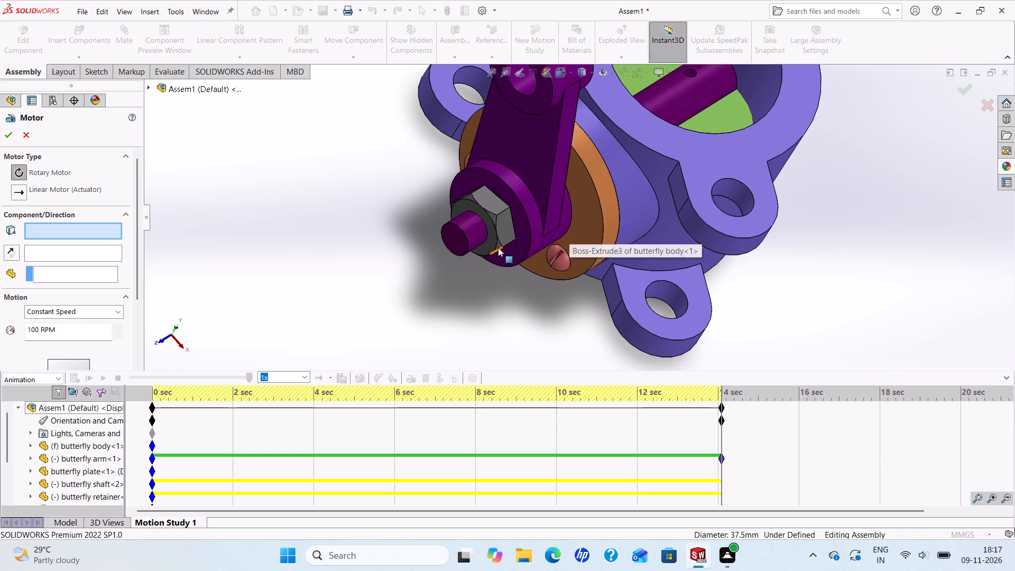
pyautogui.click(478, 234)
pyautogui.scroll(3, 477, 234)
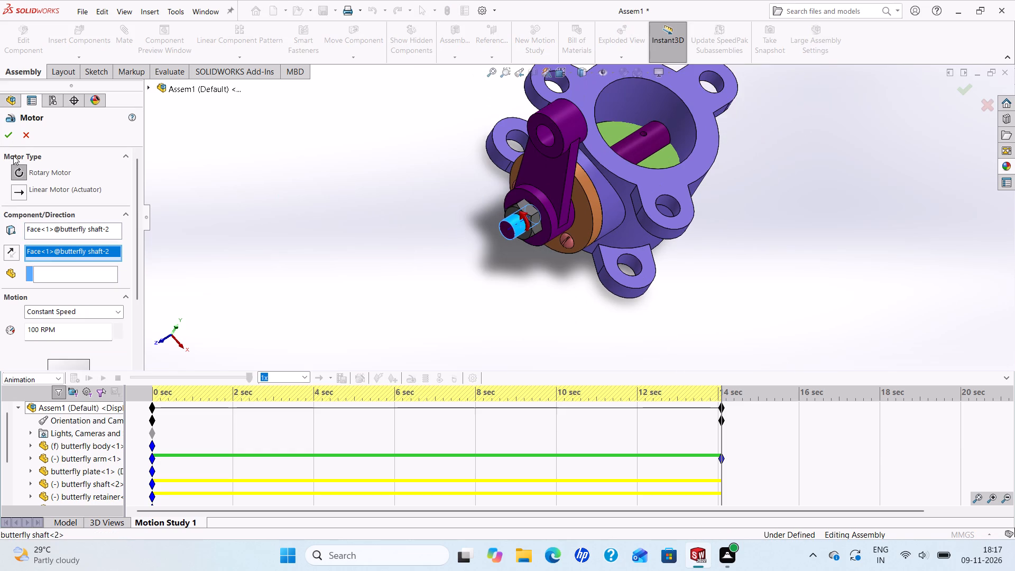
pyautogui.click(8, 136)
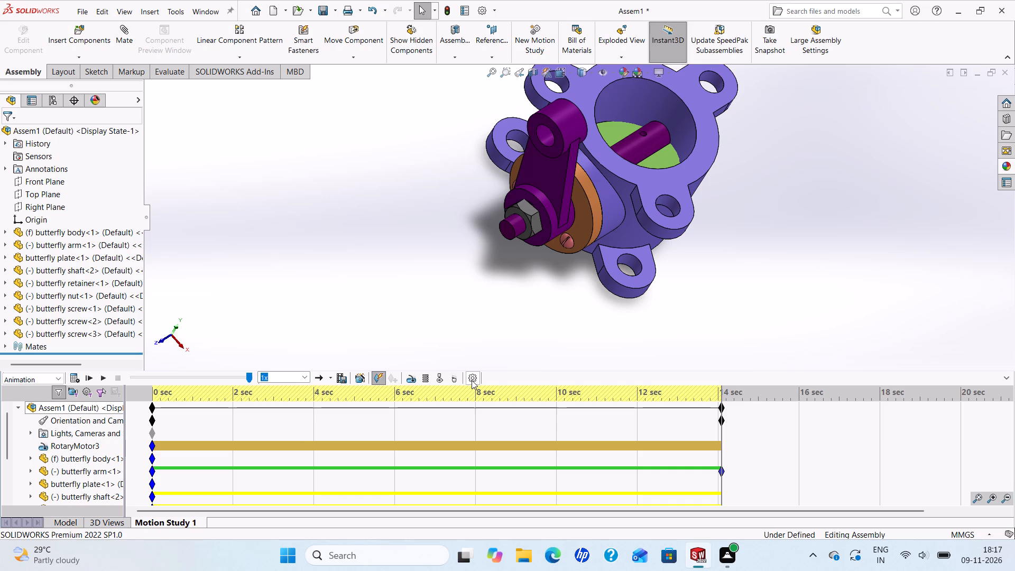
# Set the motion study's animation rate to 10 frames per second.
pyautogui.click(472, 380)
pyautogui.moveTo(35, 178); pyautogui.dragTo(34, 178)
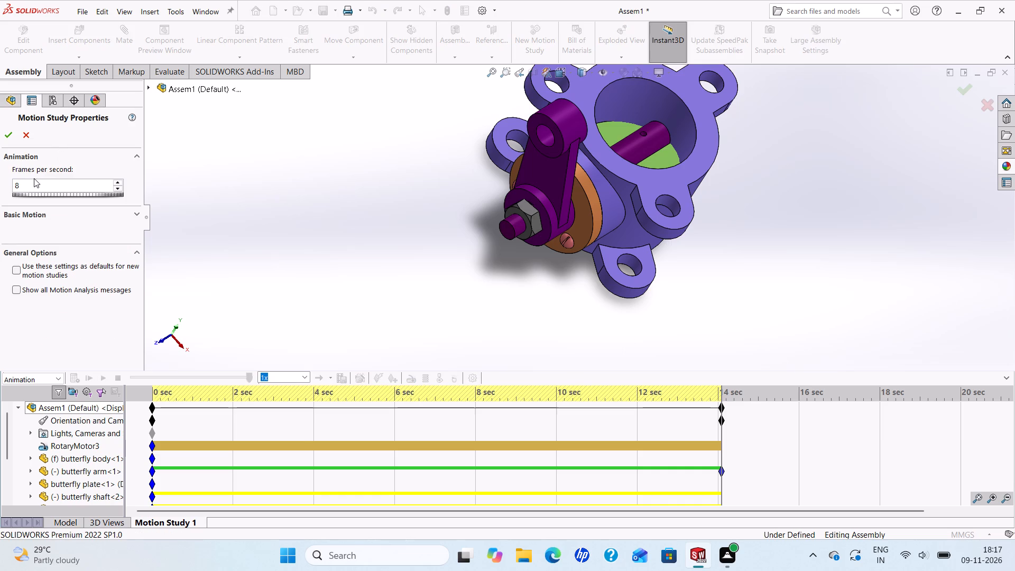
pyautogui.moveTo(34, 178); pyautogui.dragTo(22, 178)
pyautogui.moveTo(24, 183); pyautogui.dragTo(0, 185)
pyautogui.write('10')
pyautogui.press('Return')
pyautogui.click(2, 137)
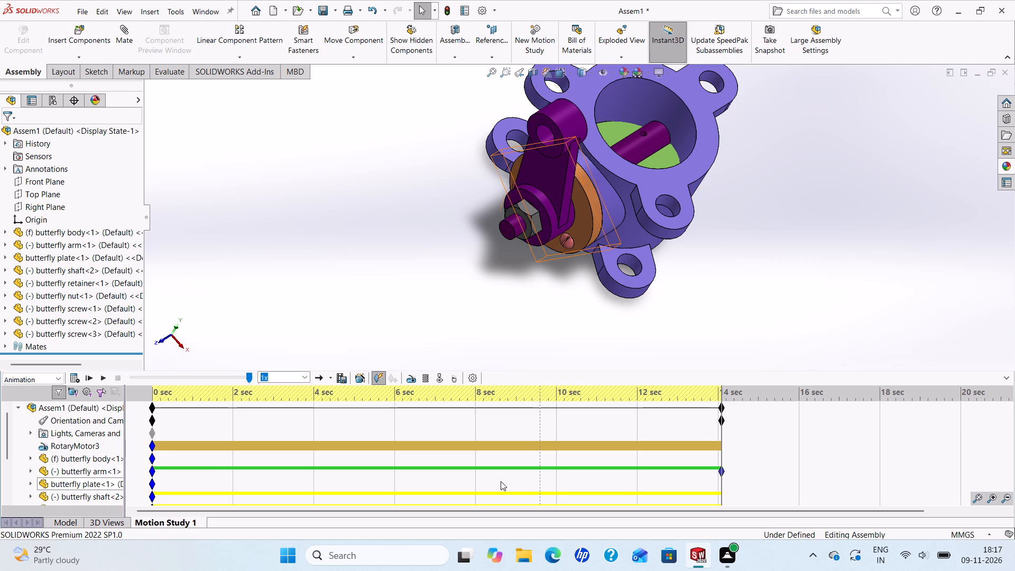
# Shift the new rotary motor's start key along the timeline to 16 seconds.
pyautogui.moveTo(152, 448); pyautogui.dragTo(778, 436)
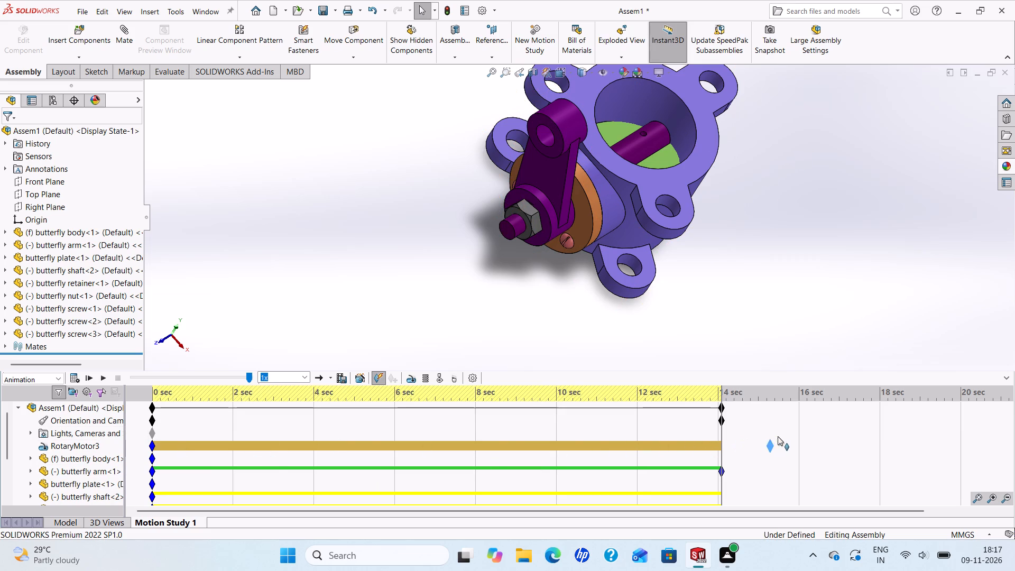
pyautogui.moveTo(778, 436); pyautogui.dragTo(799, 438)
# Calculate the motion study and watch the valve's arm and plate from several angles while it runs.
pyautogui.scroll(2, 650, 264)
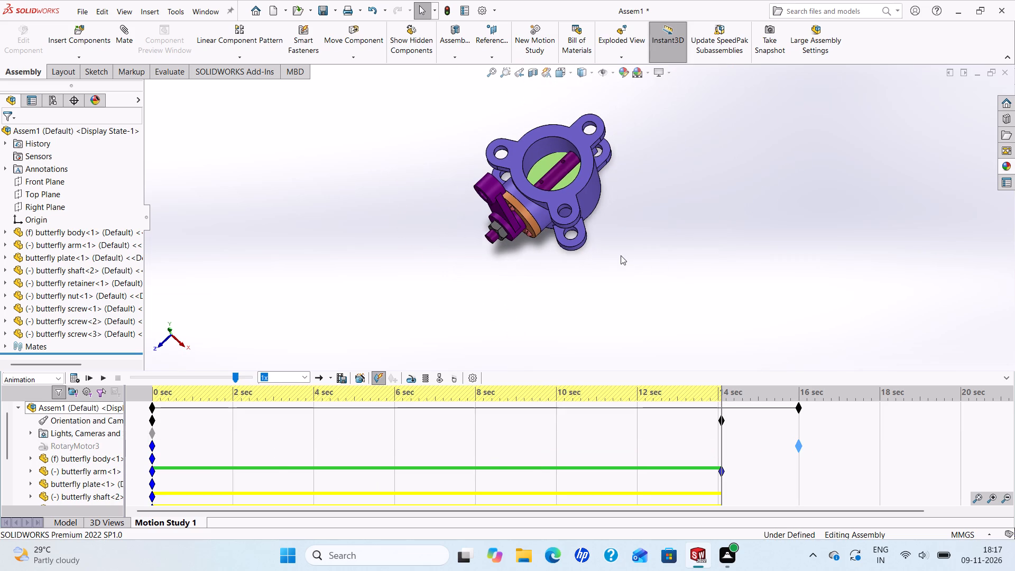
pyautogui.scroll(-1, 621, 255)
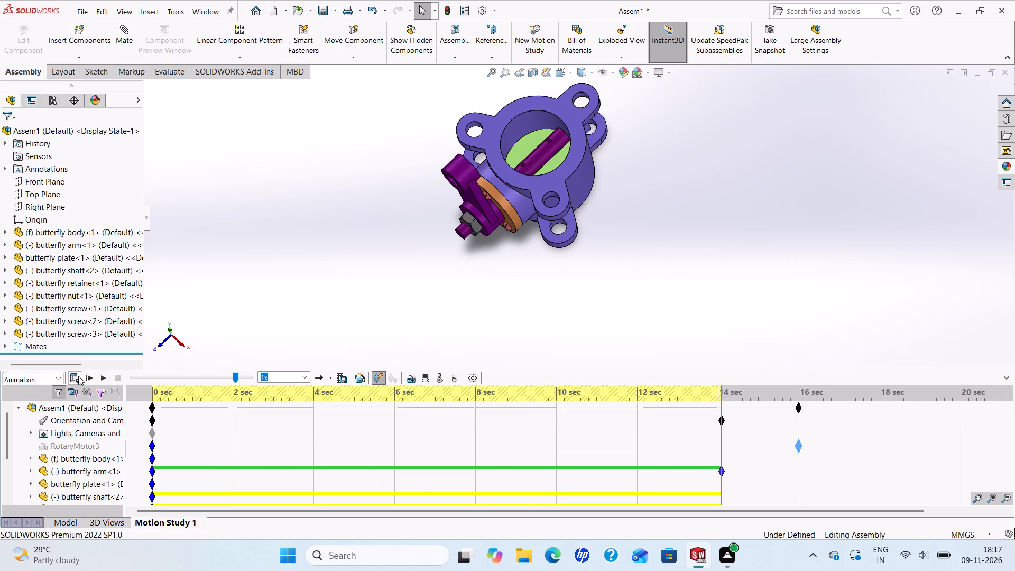
pyautogui.click(76, 377)
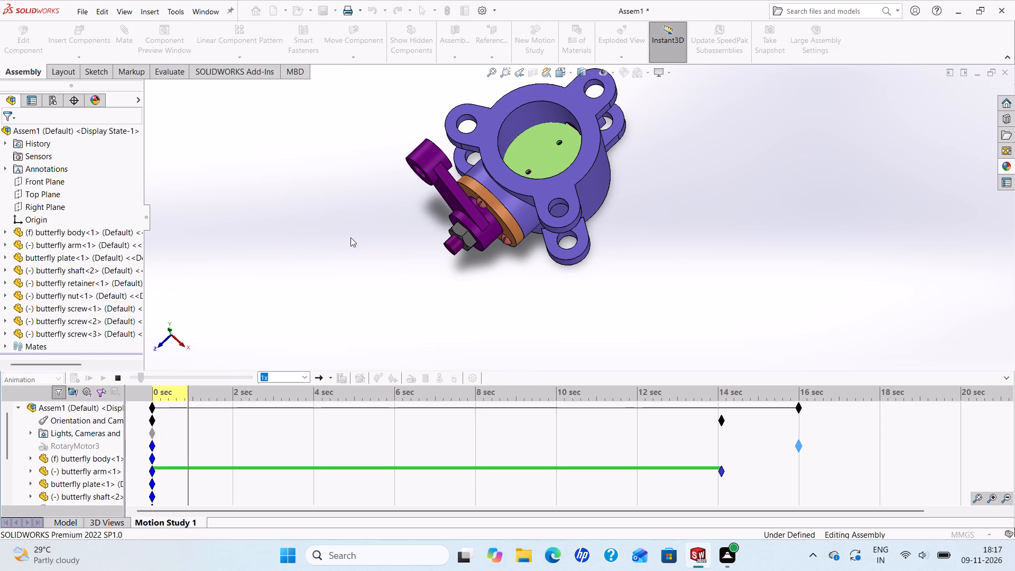
pyautogui.scroll(1, 417, 259)
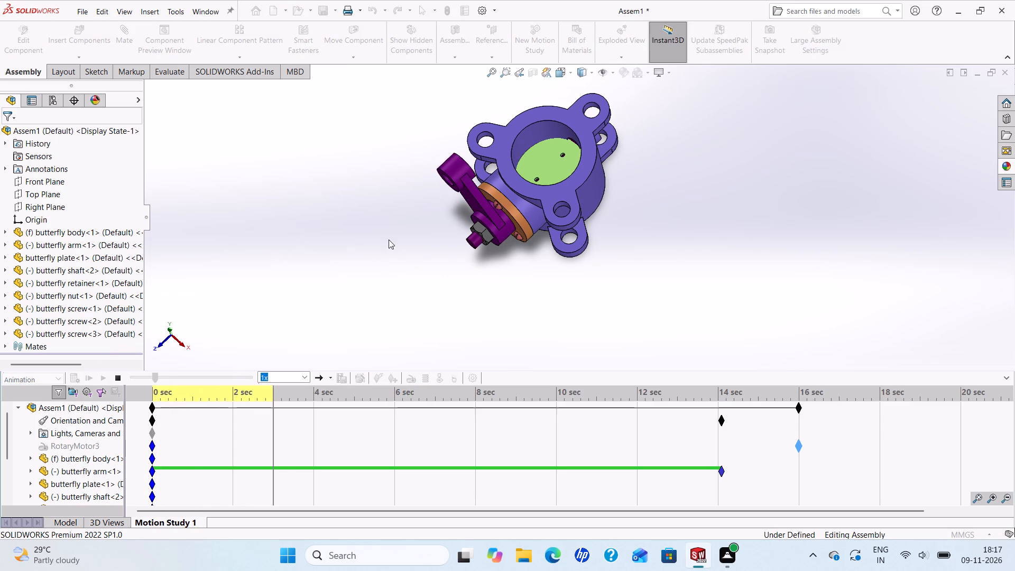
pyautogui.moveTo(383, 228); pyautogui.dragTo(435, 242, button='middle')
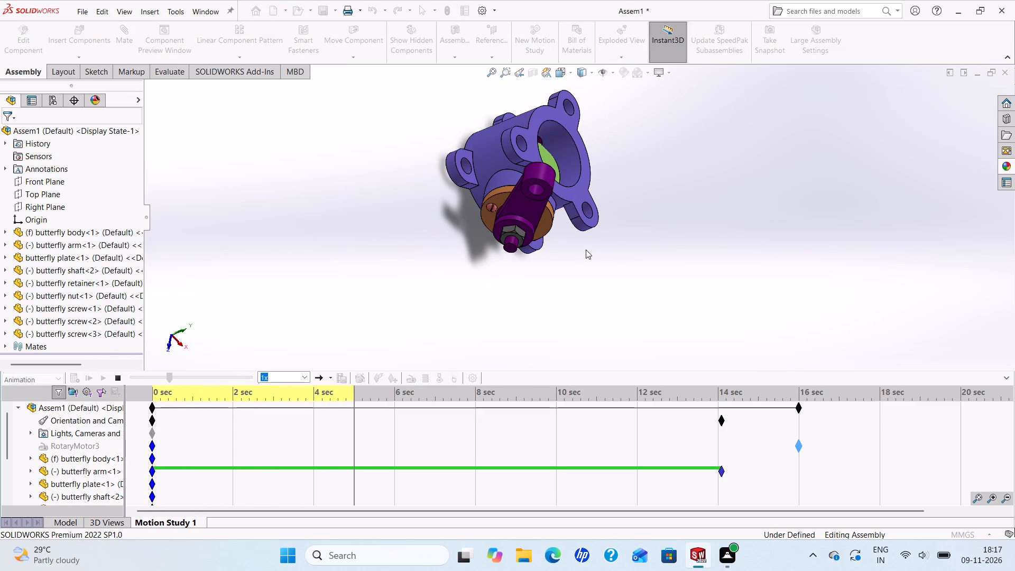
pyautogui.moveTo(532, 237); pyautogui.dragTo(507, 225, button='middle')
pyautogui.scroll(1, 515, 228)
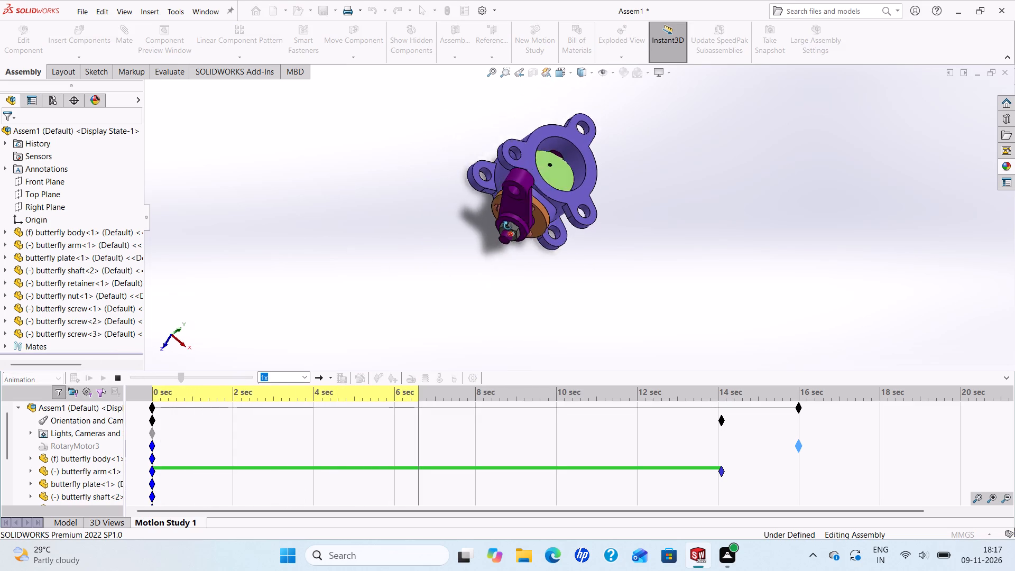
pyautogui.moveTo(507, 225); pyautogui.dragTo(487, 216, button='middle')
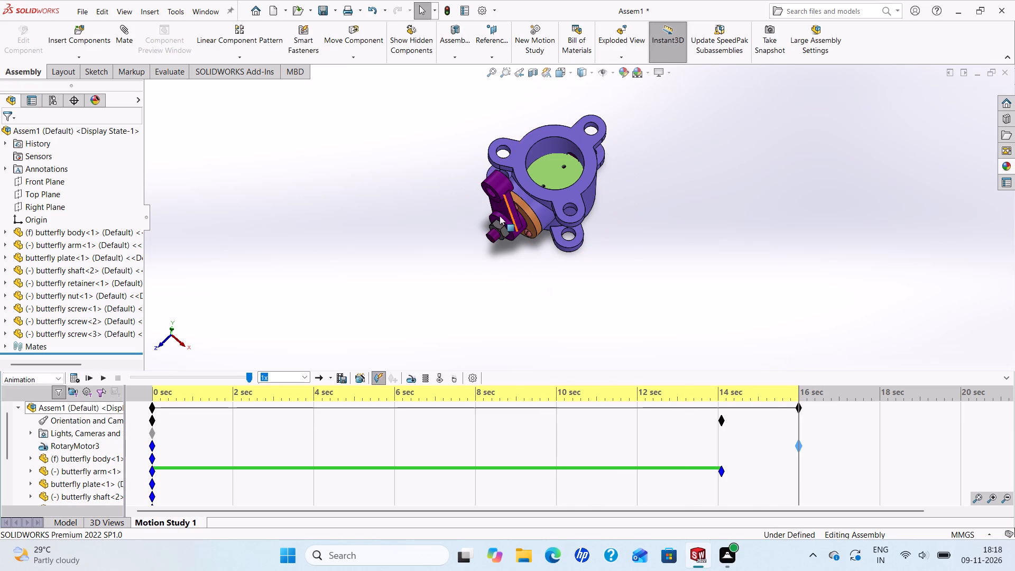
# Play back the calculated valve animation, stop it partway, and resume it to the end.
pyautogui.moveTo(500, 216); pyautogui.dragTo(507, 173, button='middle')
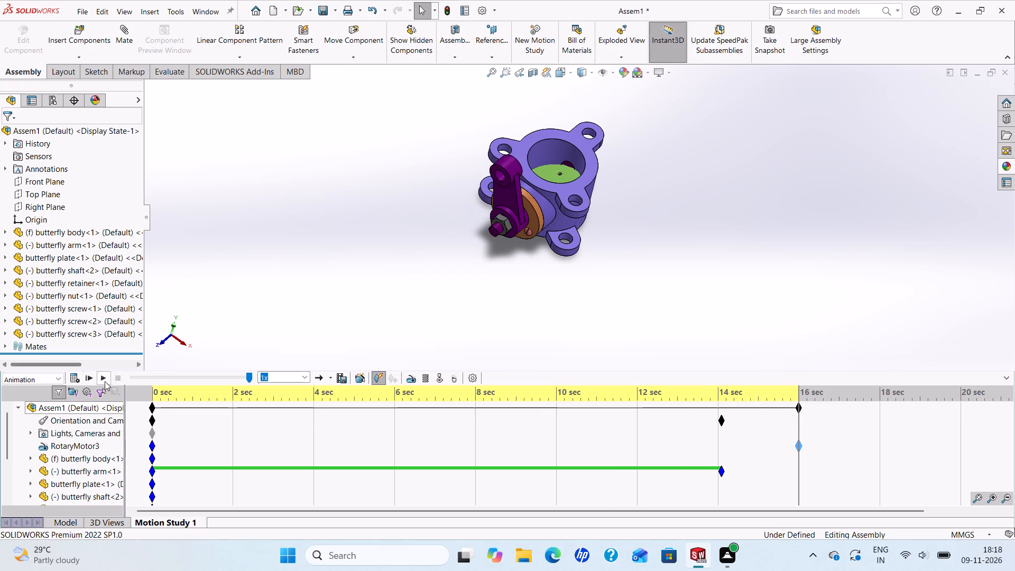
pyautogui.click(102, 377)
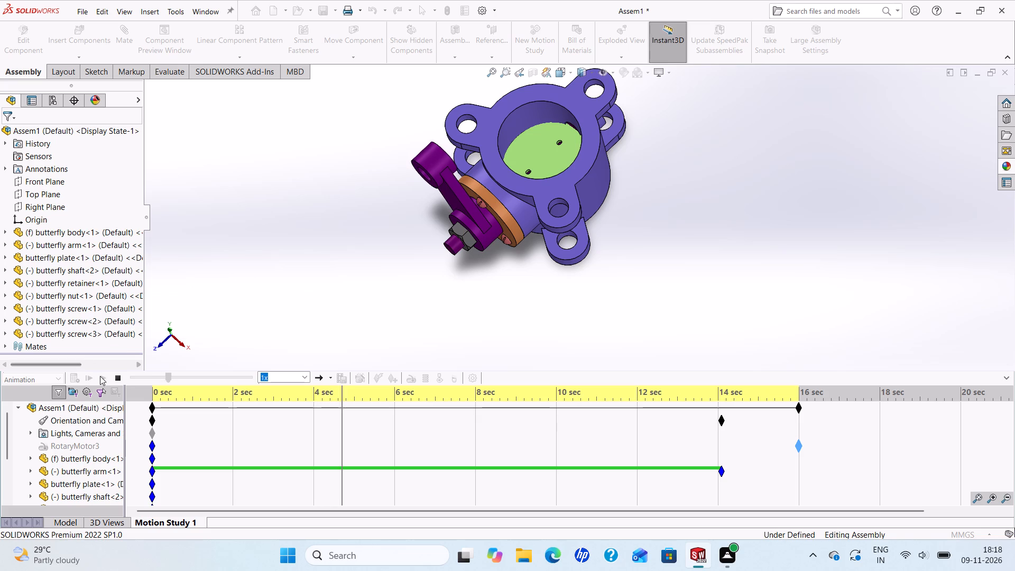
pyautogui.click(117, 379)
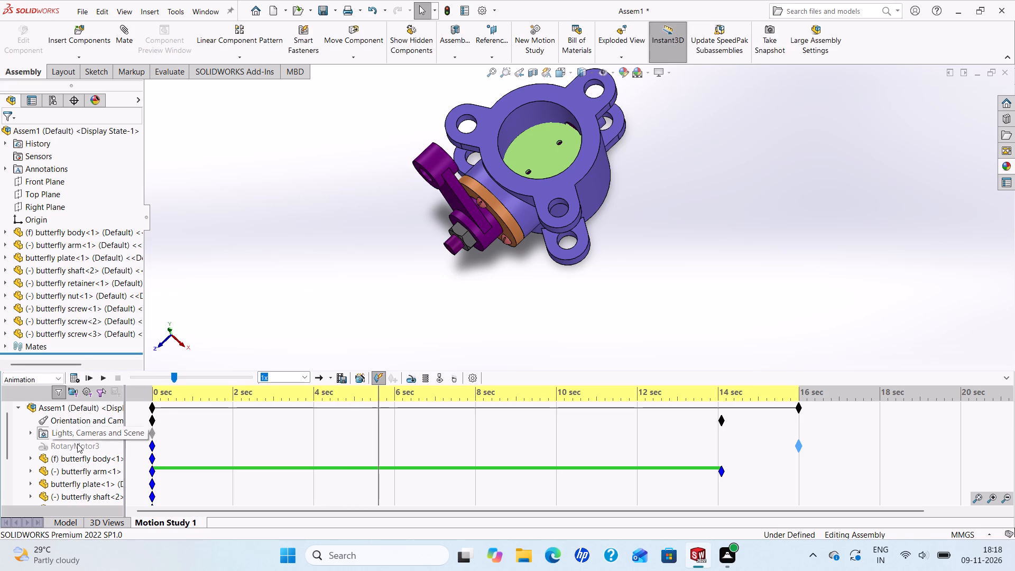
pyautogui.click(276, 244)
pyautogui.press('Escape')
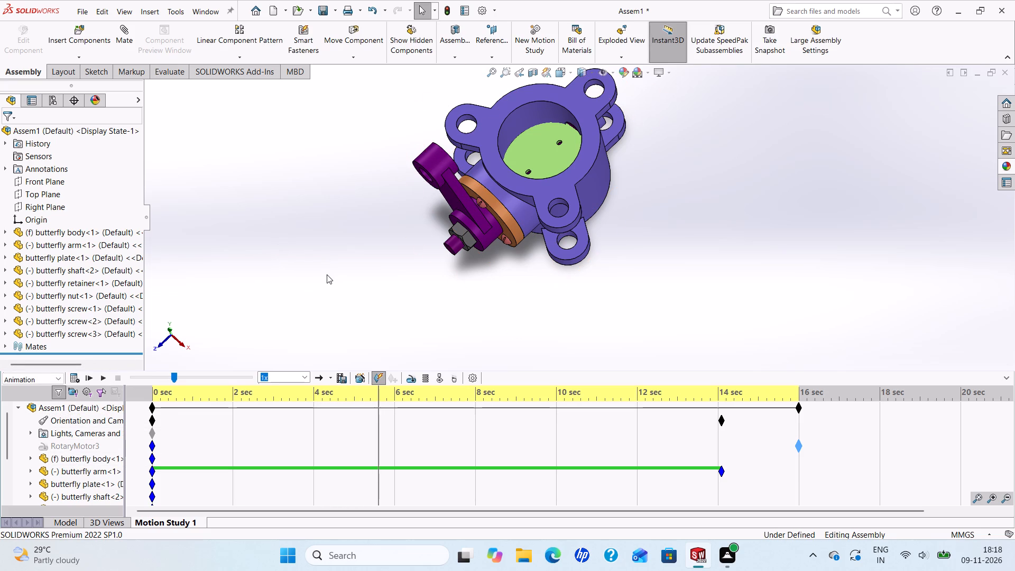
pyautogui.click(101, 376)
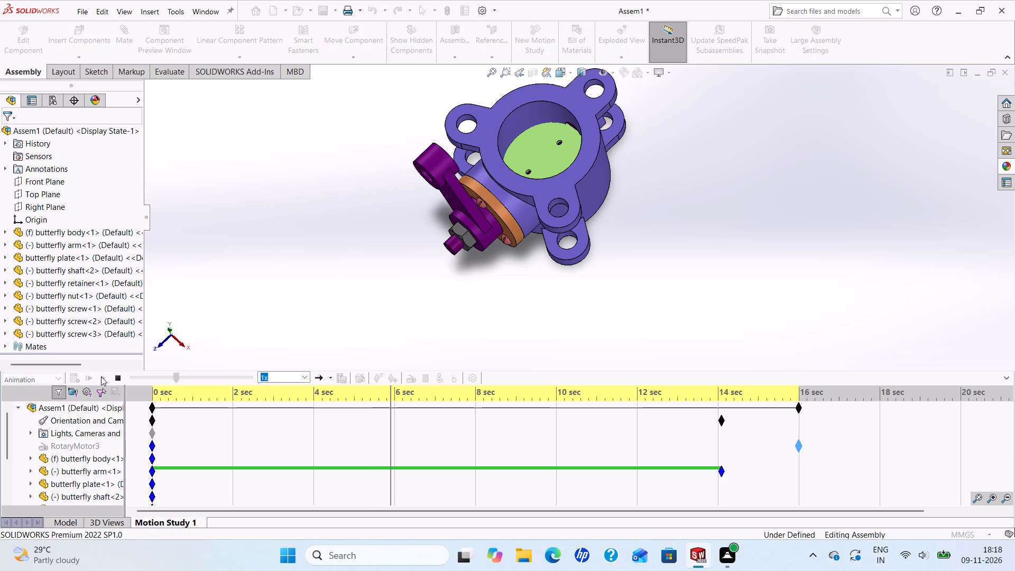
pyautogui.scroll(2, 563, 185)
pyautogui.scroll(-1, 606, 237)
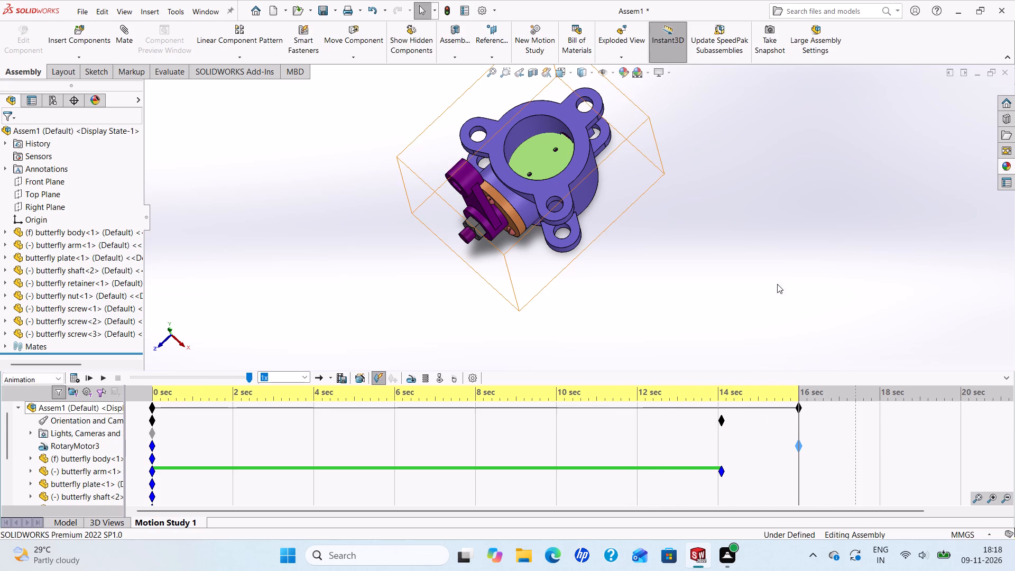
# Delete the existing RotaryMotor3 from the motion study.
pyautogui.rightClick(84, 447)
pyautogui.click(124, 358)
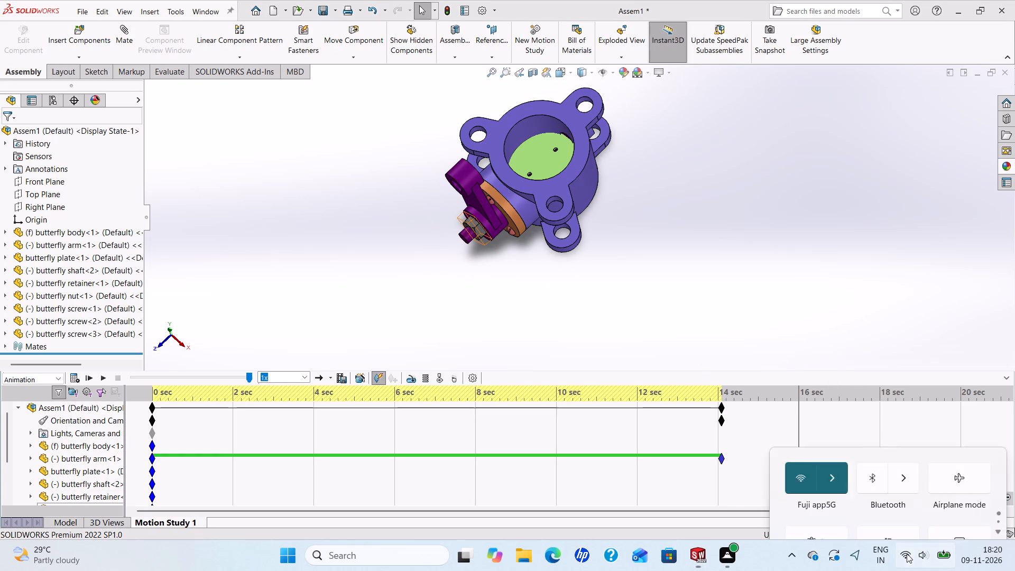
pyautogui.click(745, 243)
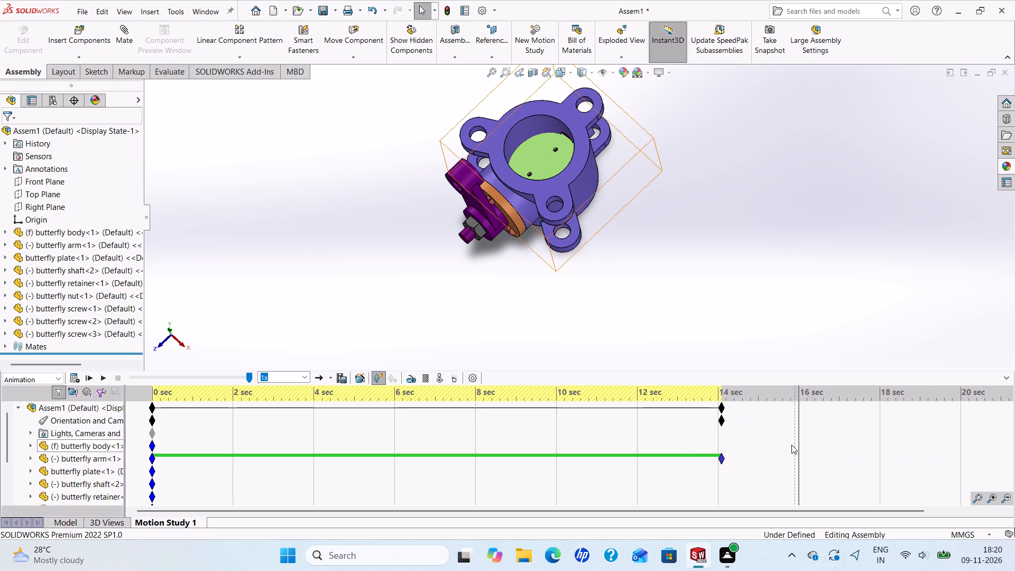
# Move the butterfly arm's end key and the orientation and camera end key back to 0 seconds.
pyautogui.moveTo(722, 459); pyautogui.dragTo(674, 443)
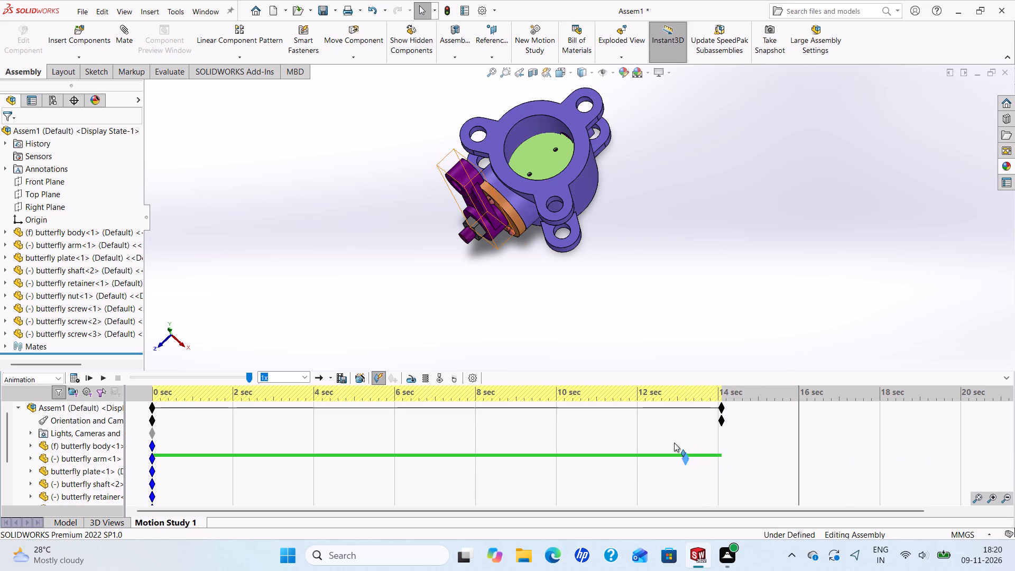
pyautogui.moveTo(674, 443); pyautogui.dragTo(145, 428)
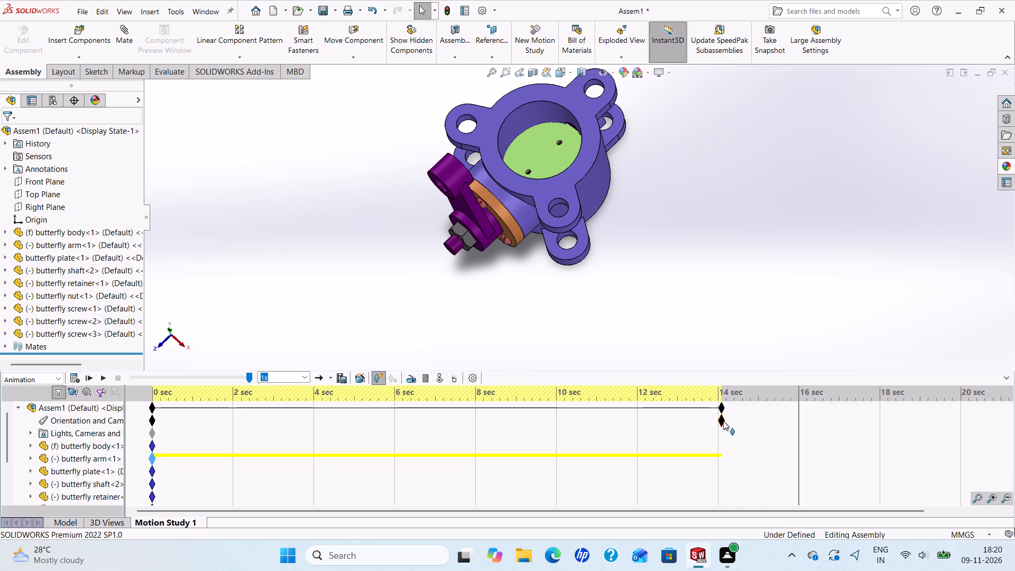
pyautogui.moveTo(723, 421); pyautogui.dragTo(151, 398)
pyautogui.moveTo(151, 398); pyautogui.dragTo(147, 399)
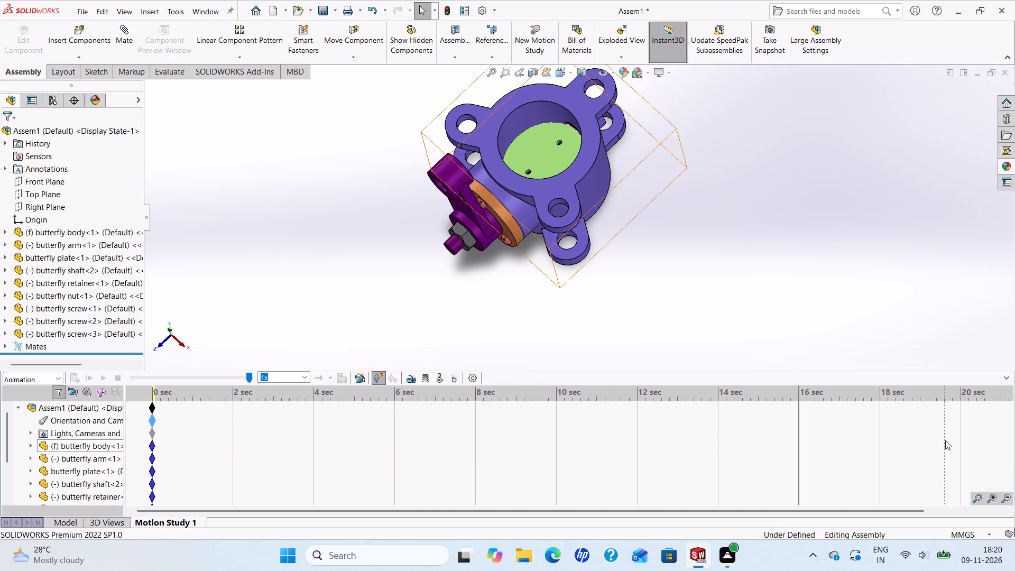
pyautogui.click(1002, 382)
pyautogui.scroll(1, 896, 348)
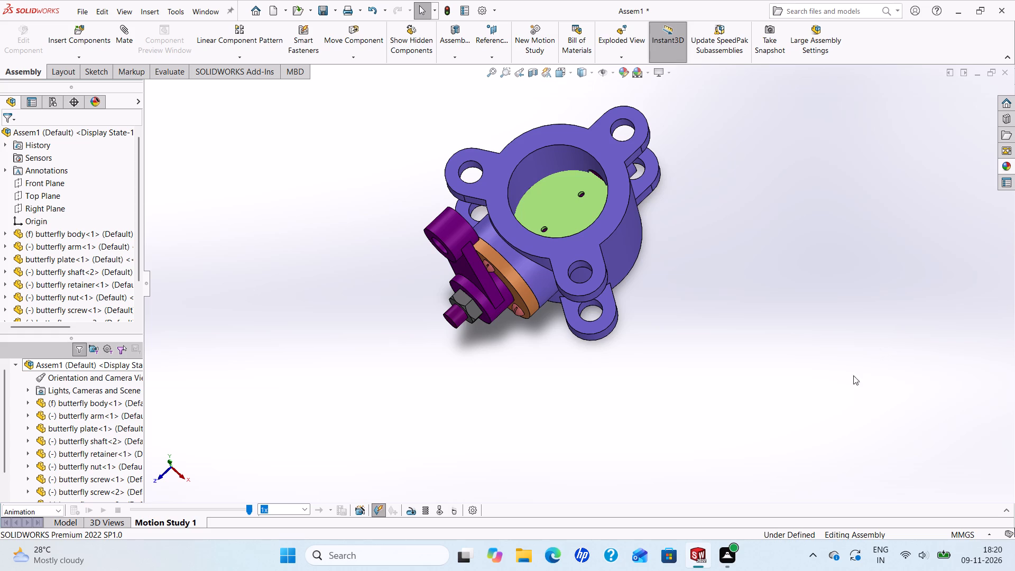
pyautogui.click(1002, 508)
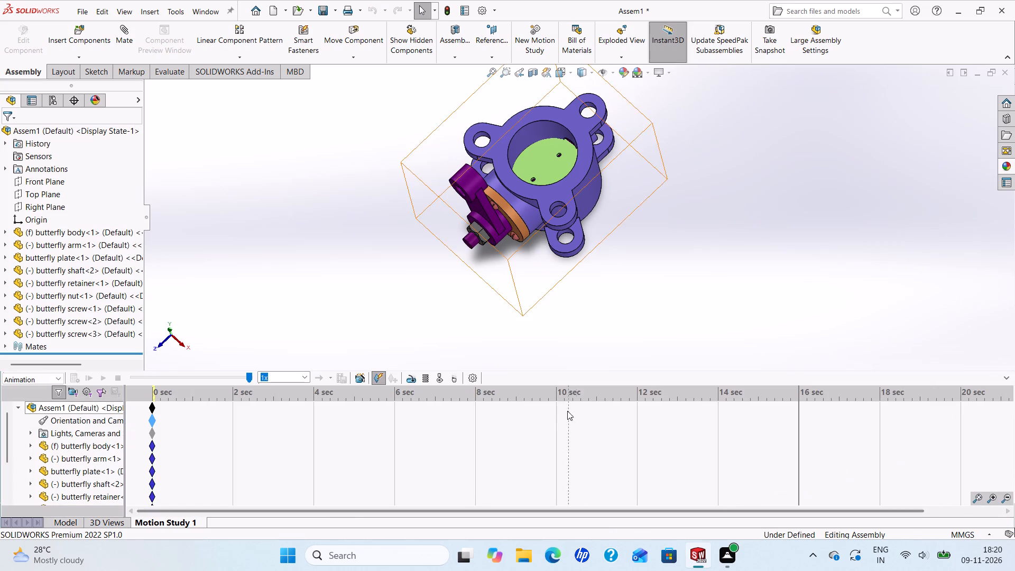
# Add a rotary motor on the protruding end of the butterfly shaft at a constant speed of 100 RPM.
pyautogui.click(413, 374)
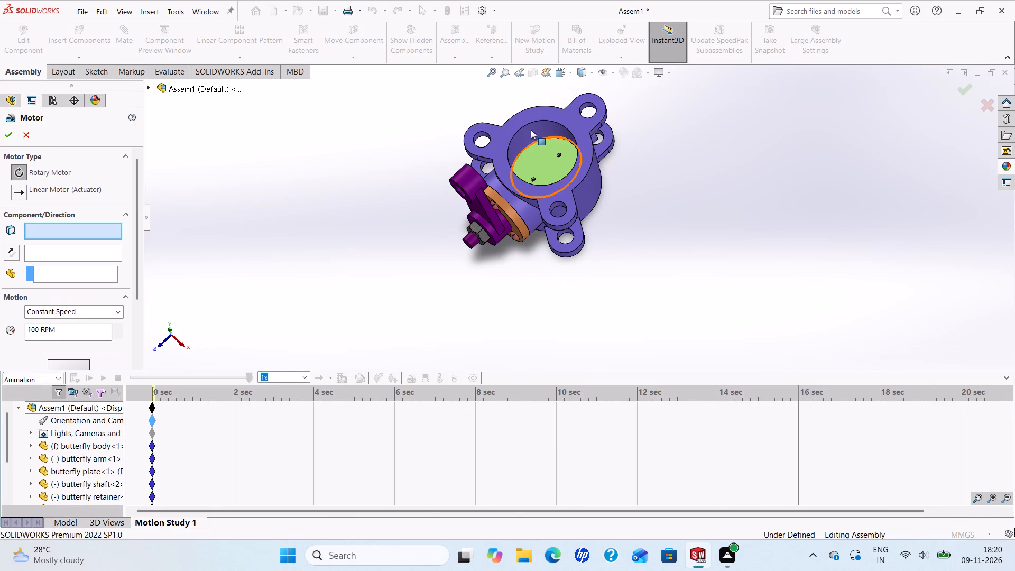
pyautogui.scroll(-1, 523, 143)
pyautogui.click(466, 263)
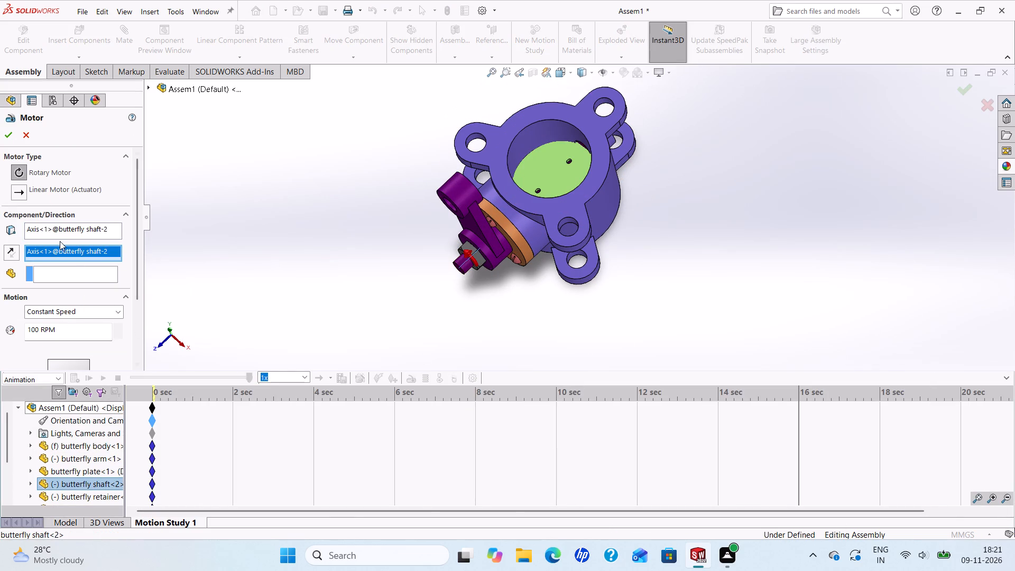
pyautogui.click(6, 132)
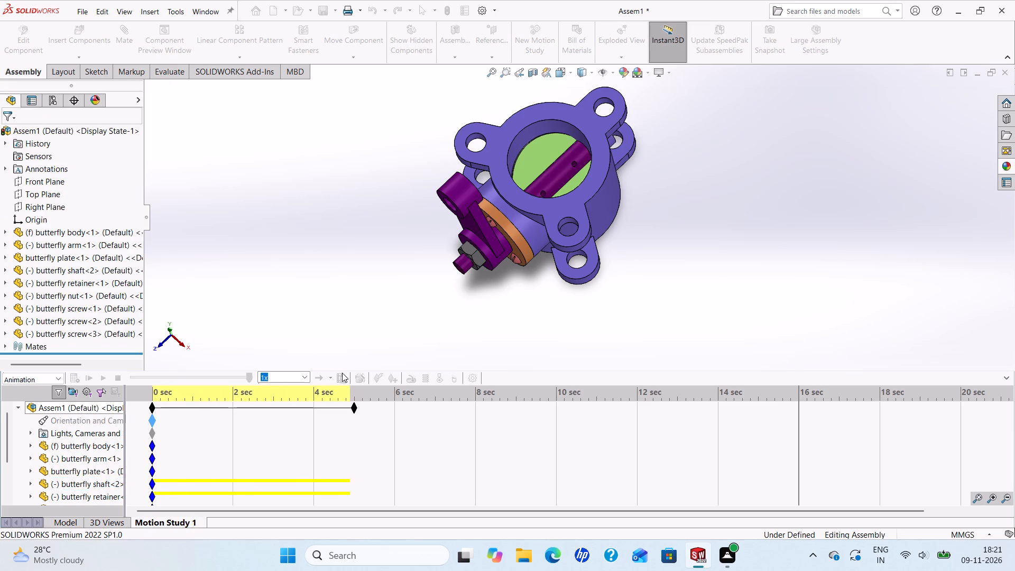
# Extend the motion study's duration by moving the assembly's end key to 16 seconds.
pyautogui.moveTo(352, 407); pyautogui.dragTo(351, 408)
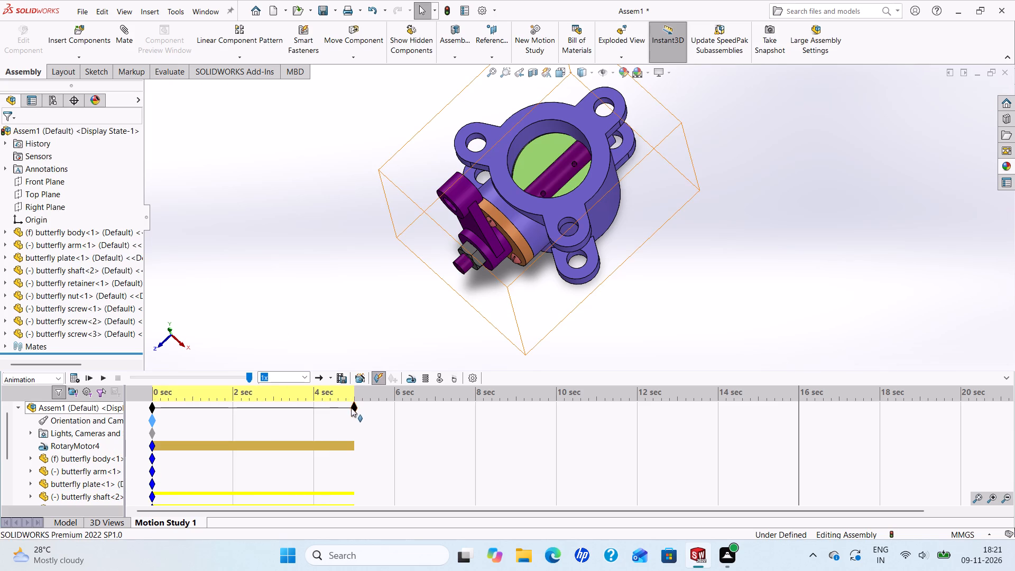
pyautogui.moveTo(351, 408); pyautogui.dragTo(798, 447)
pyautogui.moveTo(798, 447); pyautogui.dragTo(797, 448)
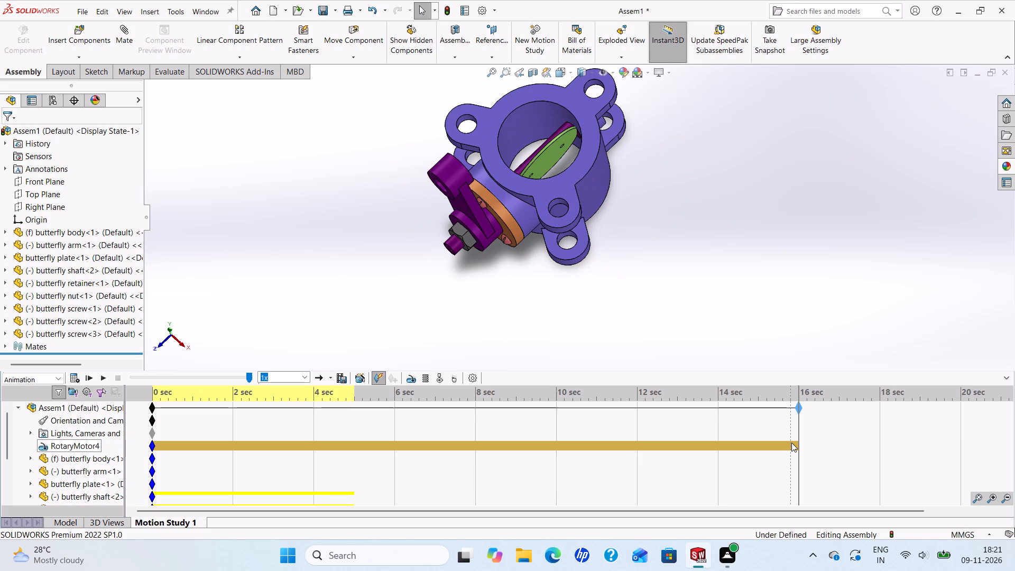
# Review the motion study's frame rate properties and accept them.
pyautogui.click(469, 373)
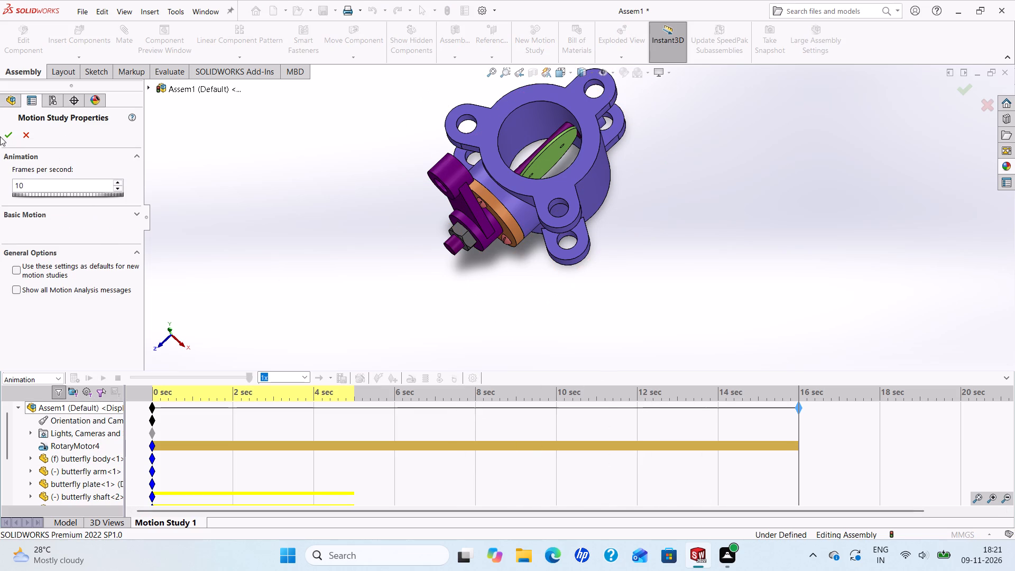
pyautogui.click(5, 136)
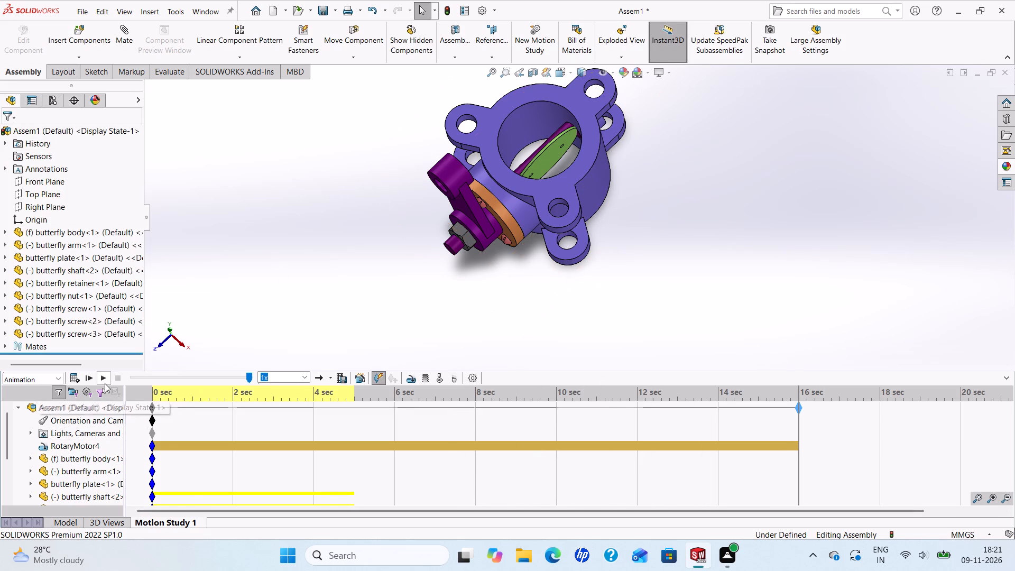
# Calculate the motion study over its full 16 seconds.
pyautogui.click(71, 378)
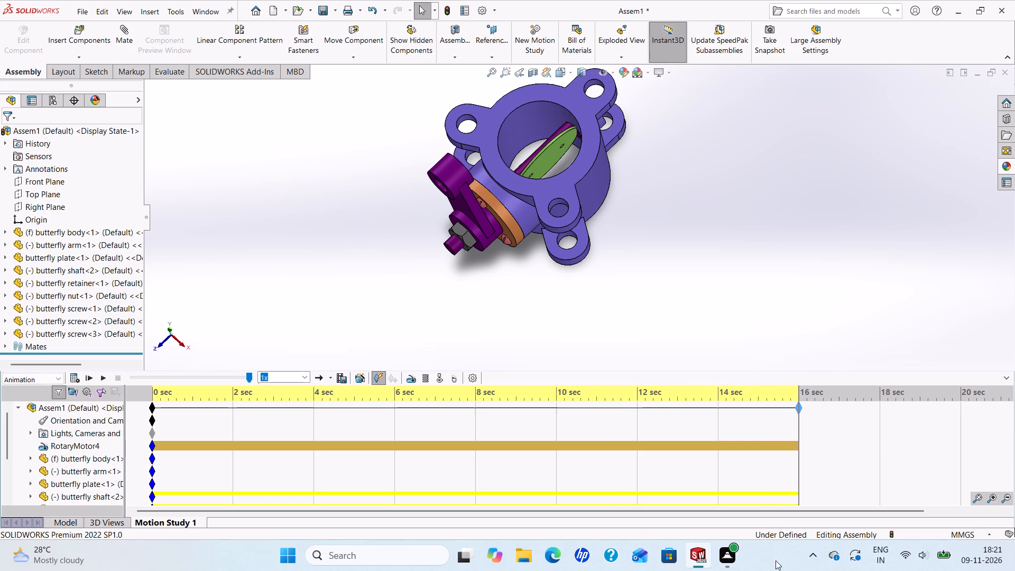
# Try to turn the shaft's end and the green disc inside the valve body by hand at the 16-second mark.
pyautogui.scroll(1, 540, 158)
pyautogui.scroll(-1, 587, 160)
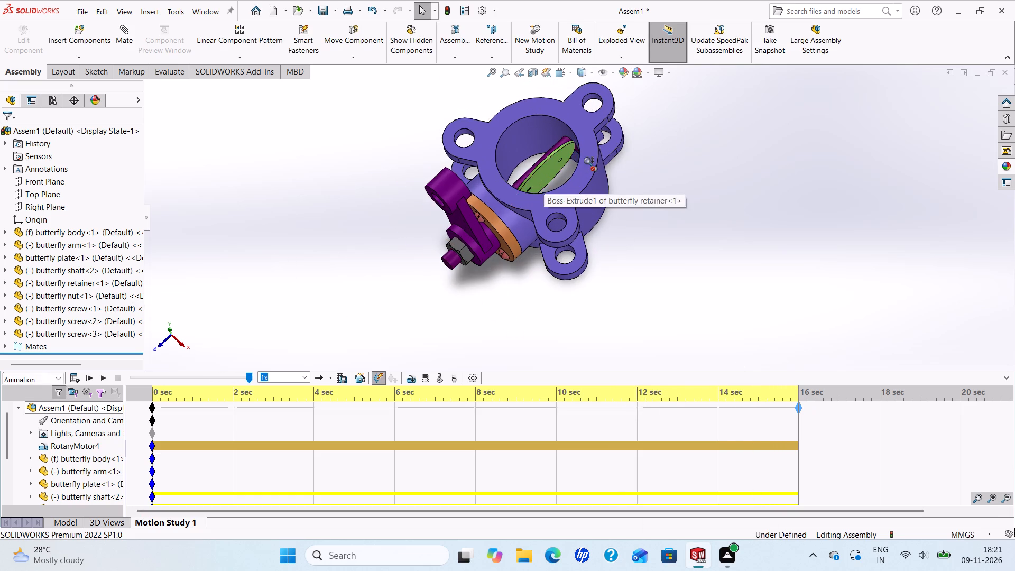
pyautogui.scroll(2, 583, 154)
pyautogui.scroll(-3, 562, 132)
pyautogui.scroll(-1, 557, 227)
pyautogui.scroll(3, 573, 277)
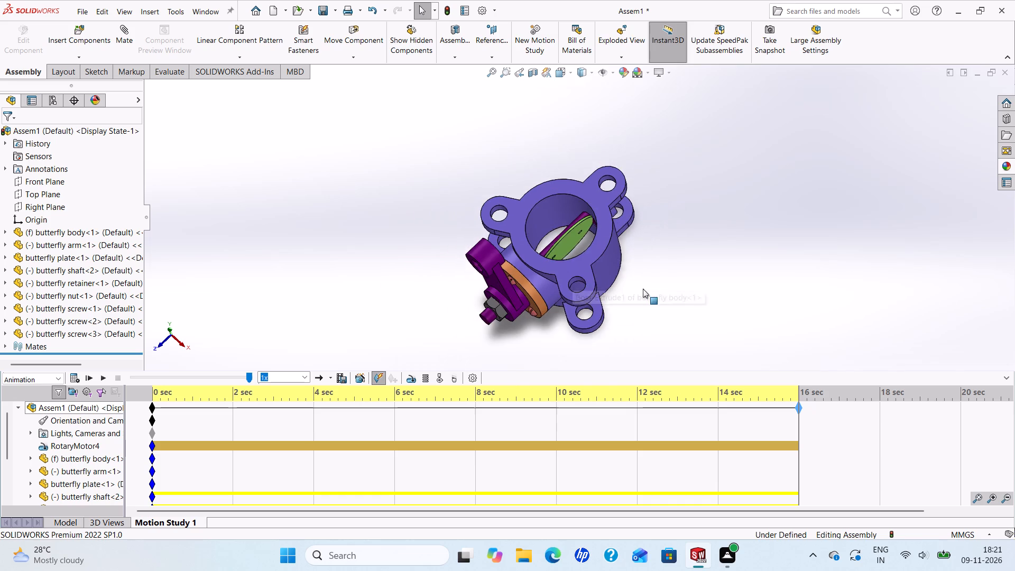
pyautogui.scroll(-3, 638, 282)
pyautogui.moveTo(603, 293); pyautogui.dragTo(437, 179, button='middle')
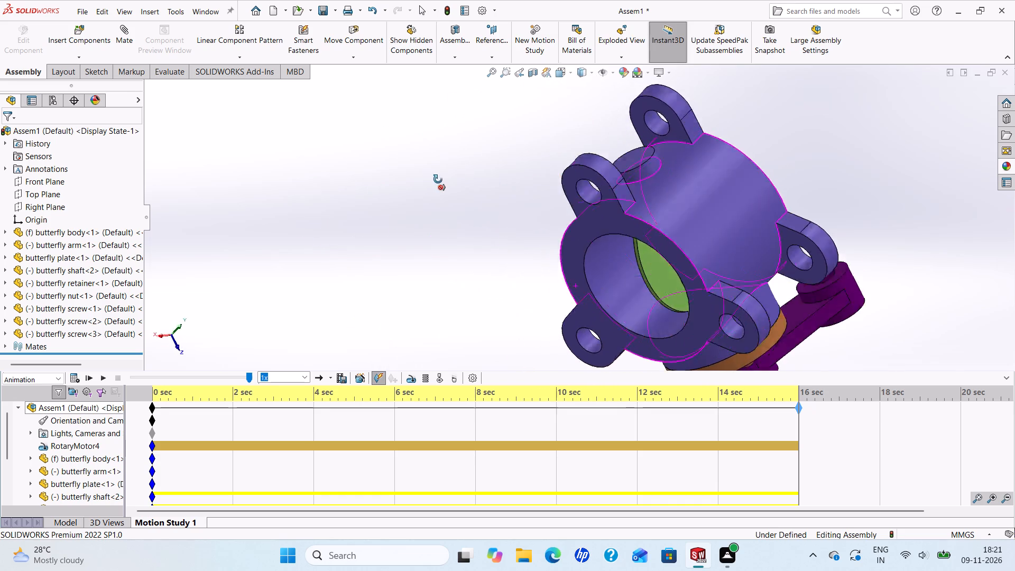
pyautogui.moveTo(437, 179); pyautogui.dragTo(328, 191, button='middle')
pyautogui.scroll(3, 333, 194)
pyautogui.scroll(-2, 516, 283)
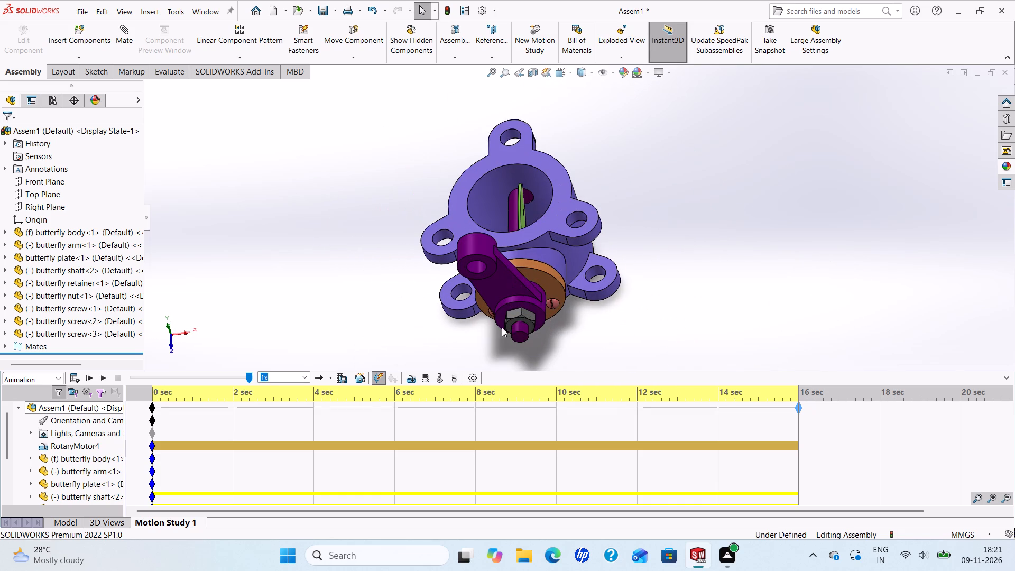
pyautogui.moveTo(519, 335); pyautogui.dragTo(523, 342)
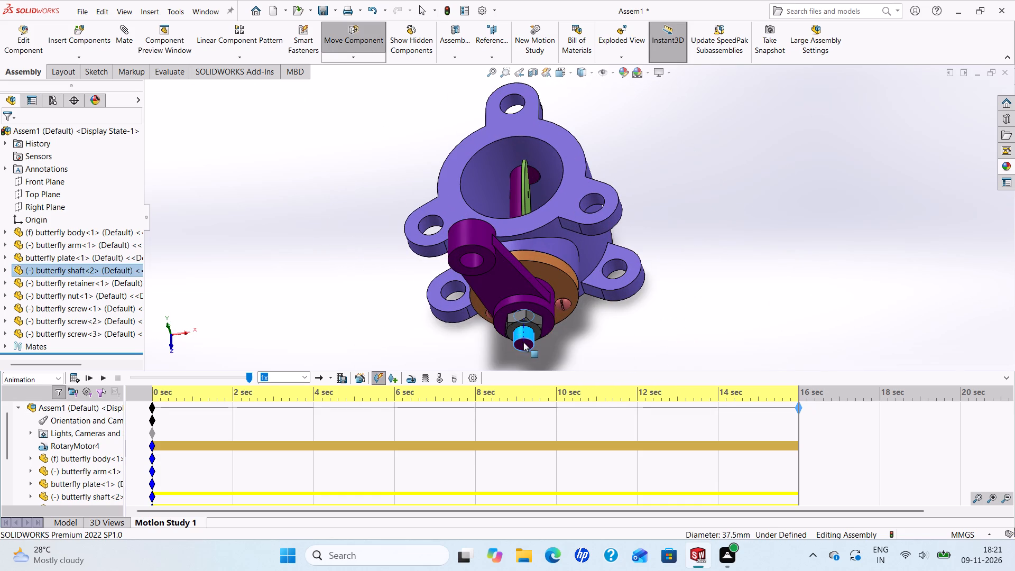
pyautogui.moveTo(523, 342); pyautogui.dragTo(555, 330)
pyautogui.scroll(-1, 536, 215)
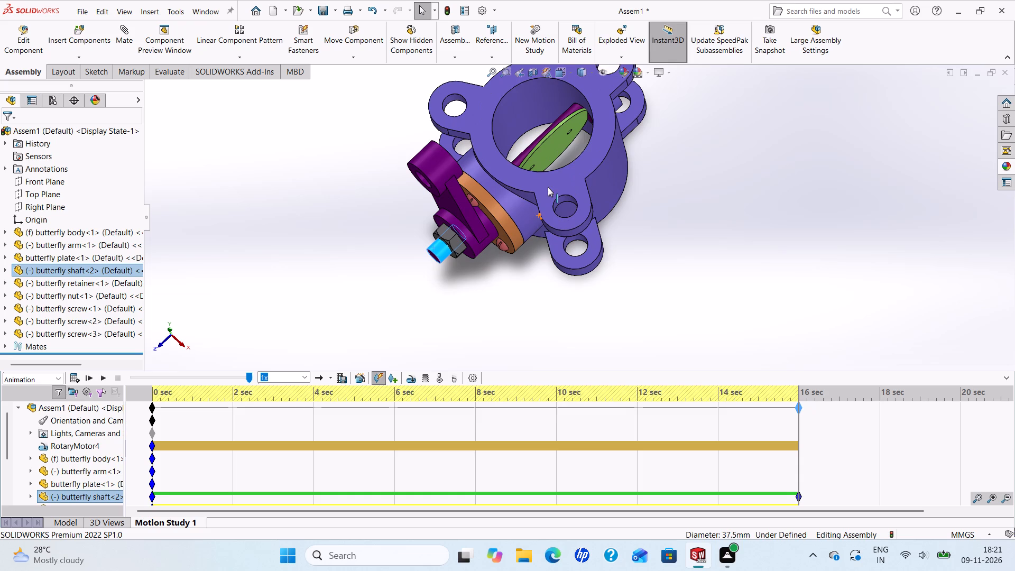
pyautogui.moveTo(545, 145); pyautogui.dragTo(519, 118)
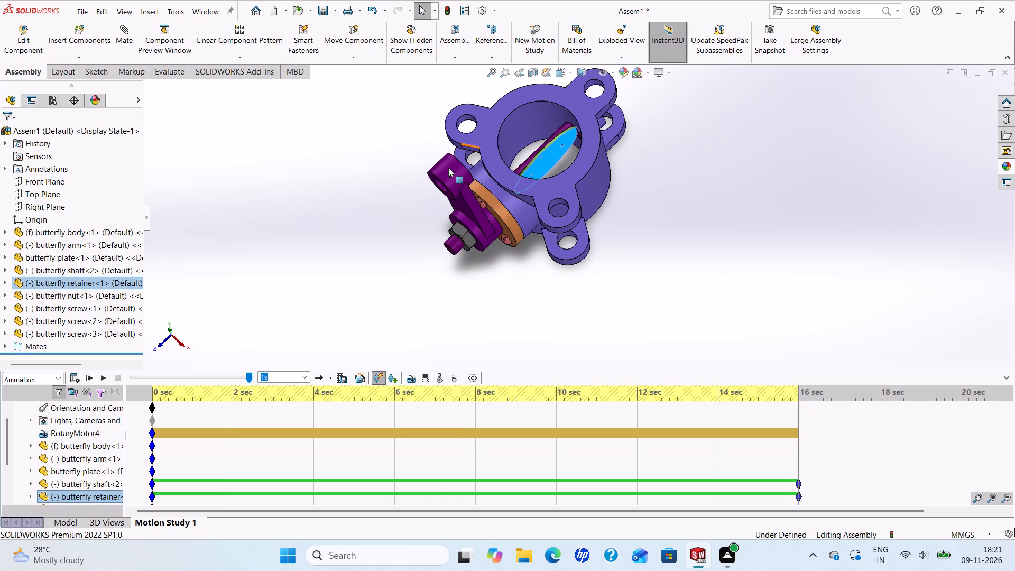
# Play back the valve animation several times and watch the disc and shaft at different zoom levels.
pyautogui.click(105, 377)
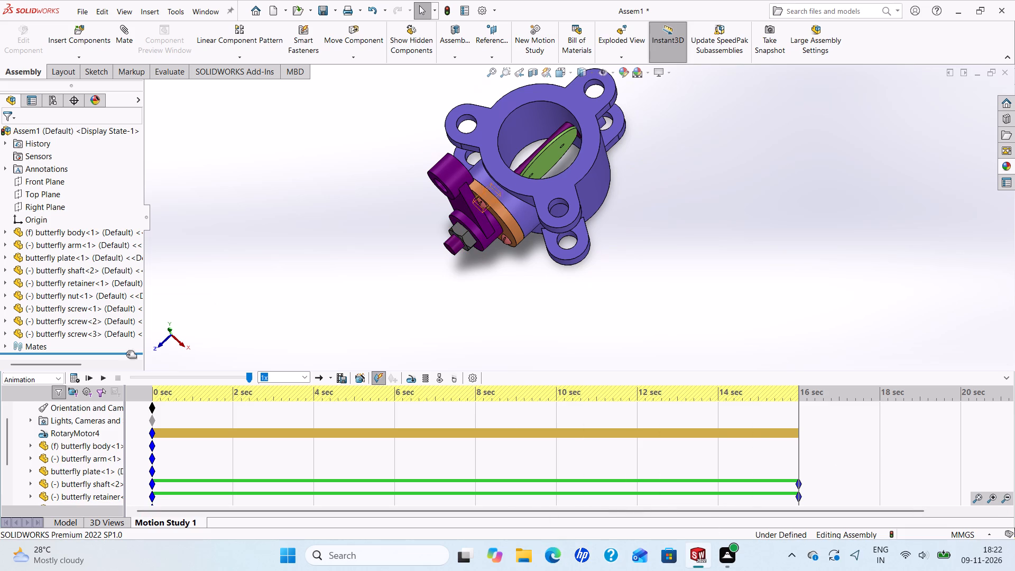
pyautogui.click(100, 377)
pyautogui.scroll(1, 386, 216)
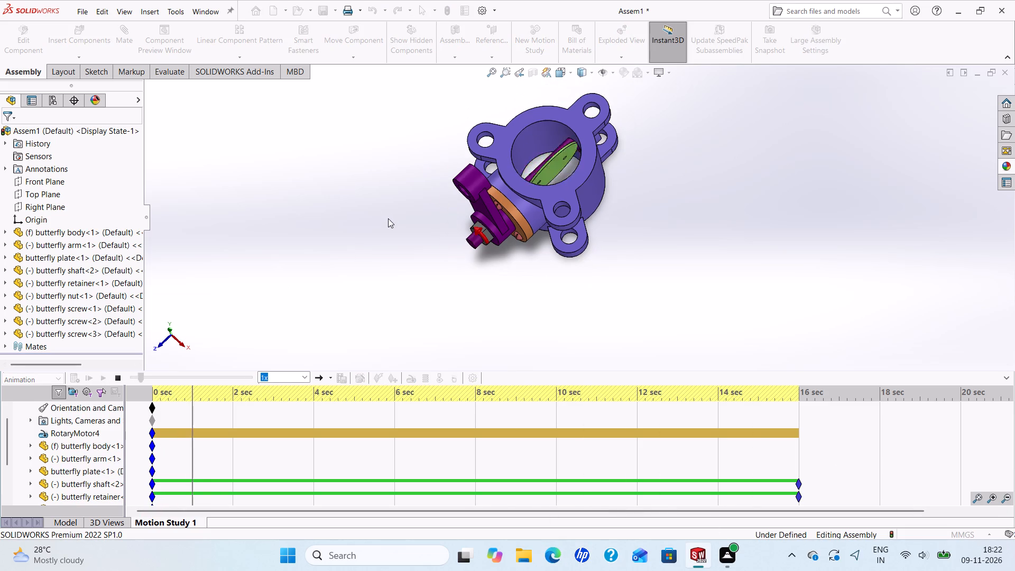
pyautogui.scroll(-2, 543, 163)
pyautogui.scroll(2, 575, 155)
pyautogui.scroll(-2, 607, 155)
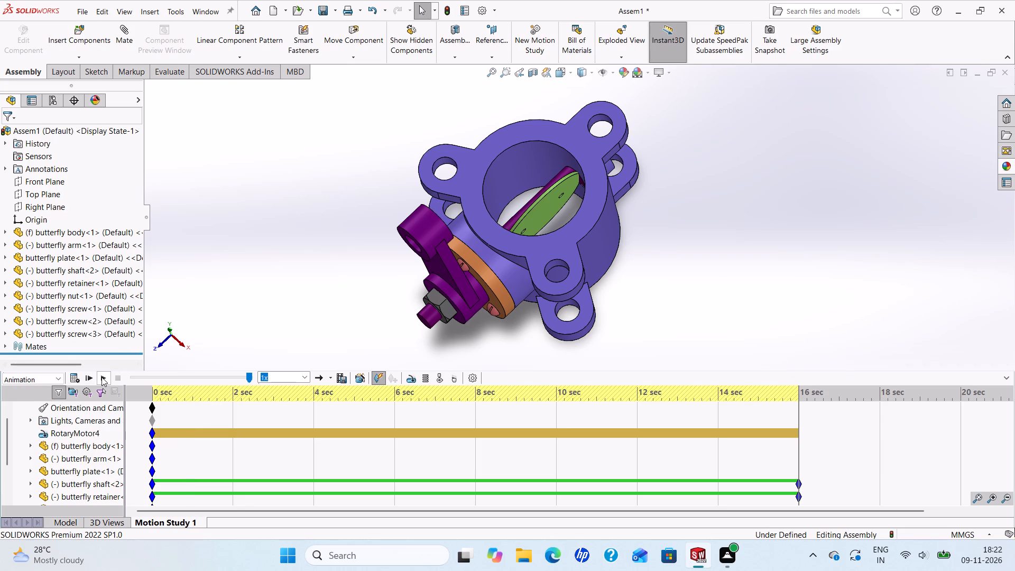
pyautogui.click(101, 377)
pyautogui.scroll(2, 475, 136)
pyautogui.scroll(-2, 535, 144)
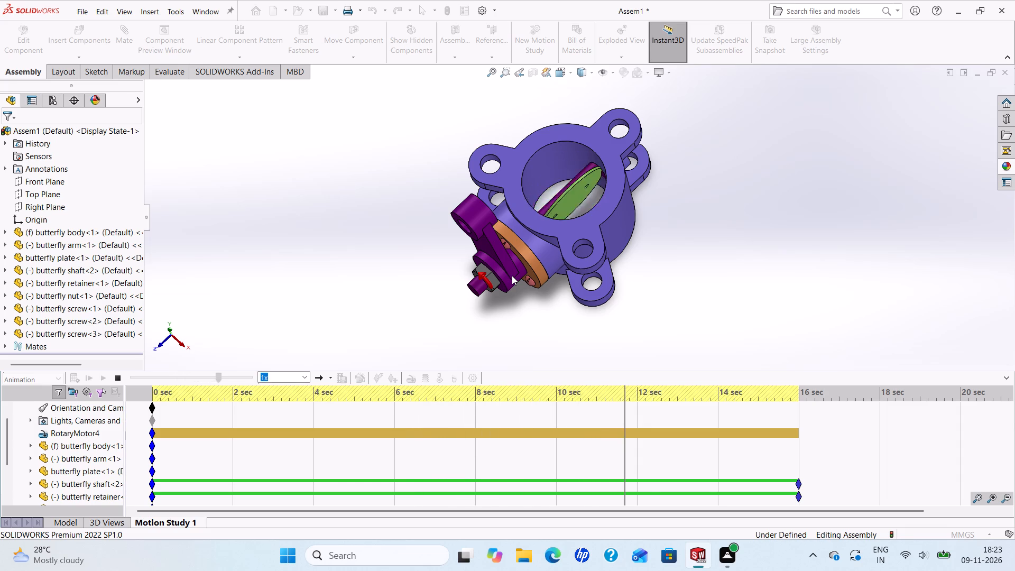
pyautogui.scroll(-2, 607, 213)
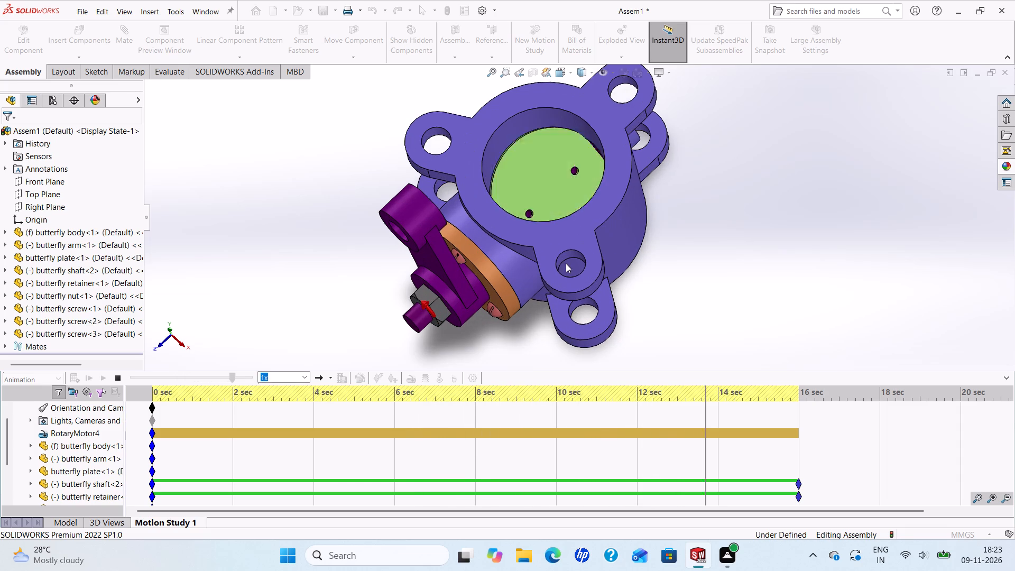
pyautogui.scroll(1, 566, 263)
pyautogui.scroll(-2, 608, 293)
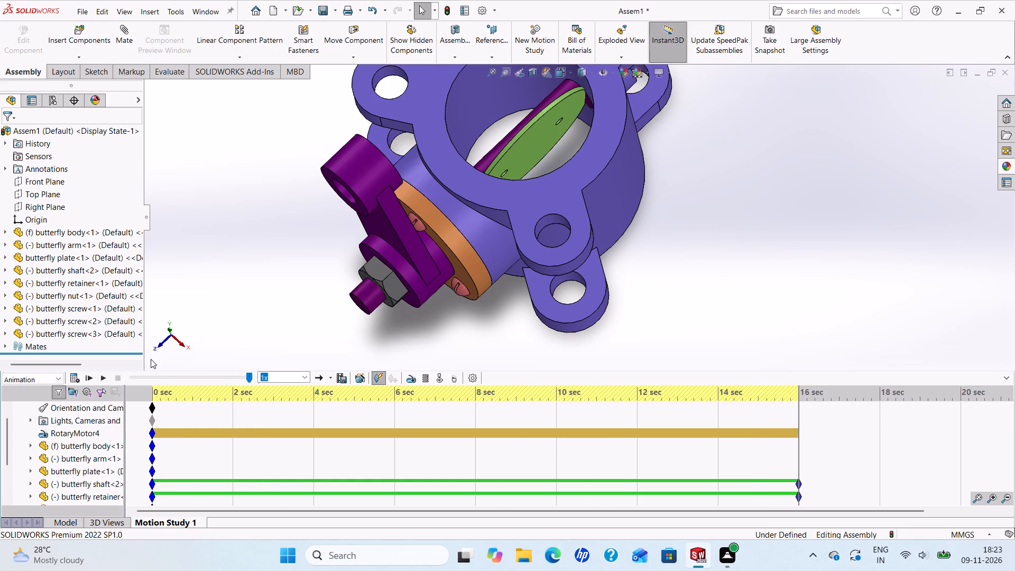
# Replay the animation and examine the disc's rotation inside the valve body again.
pyautogui.click(102, 376)
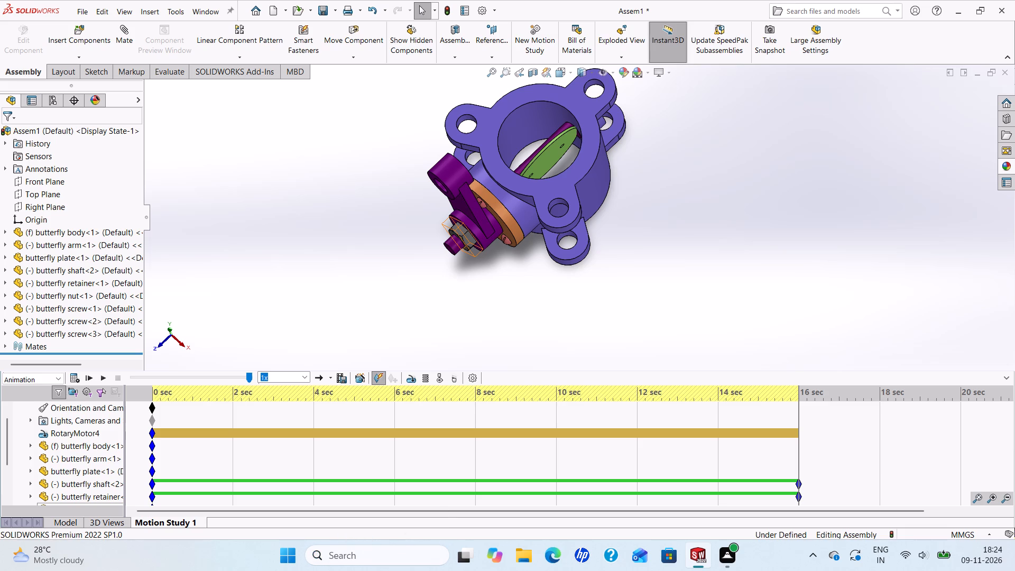
pyautogui.click(98, 380)
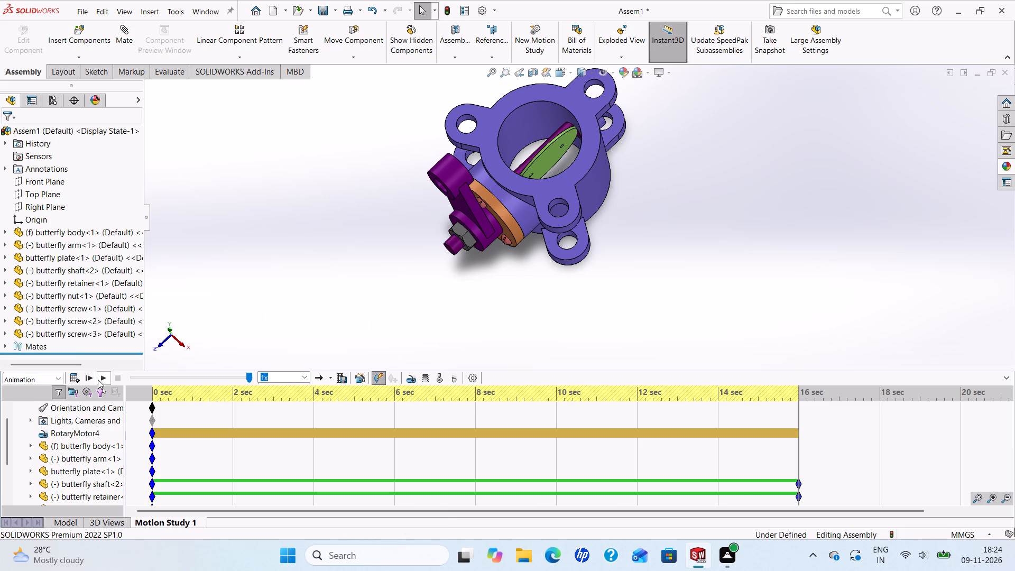
pyautogui.scroll(2, 552, 156)
pyautogui.scroll(-2, 550, 165)
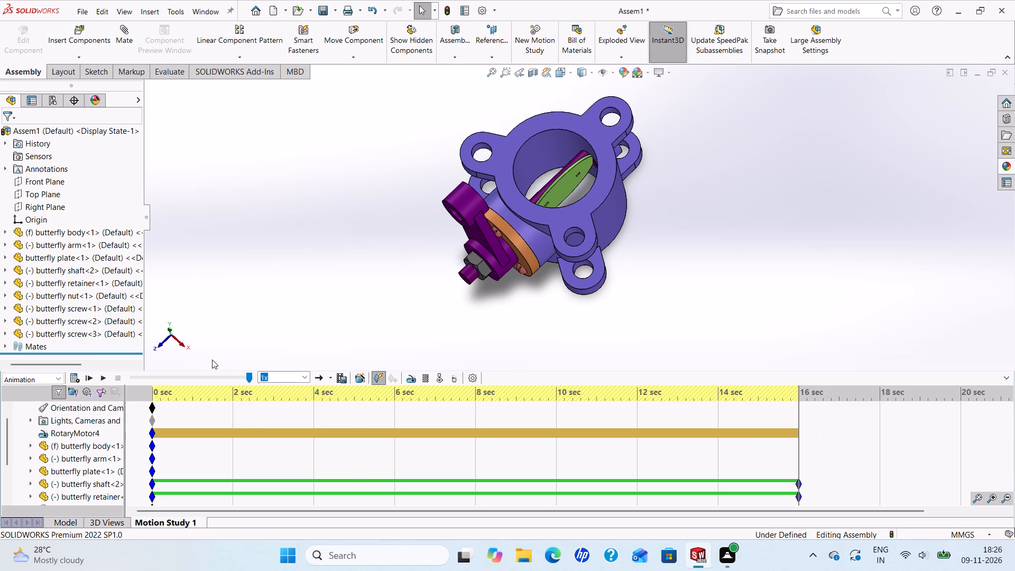
pyautogui.click(99, 378)
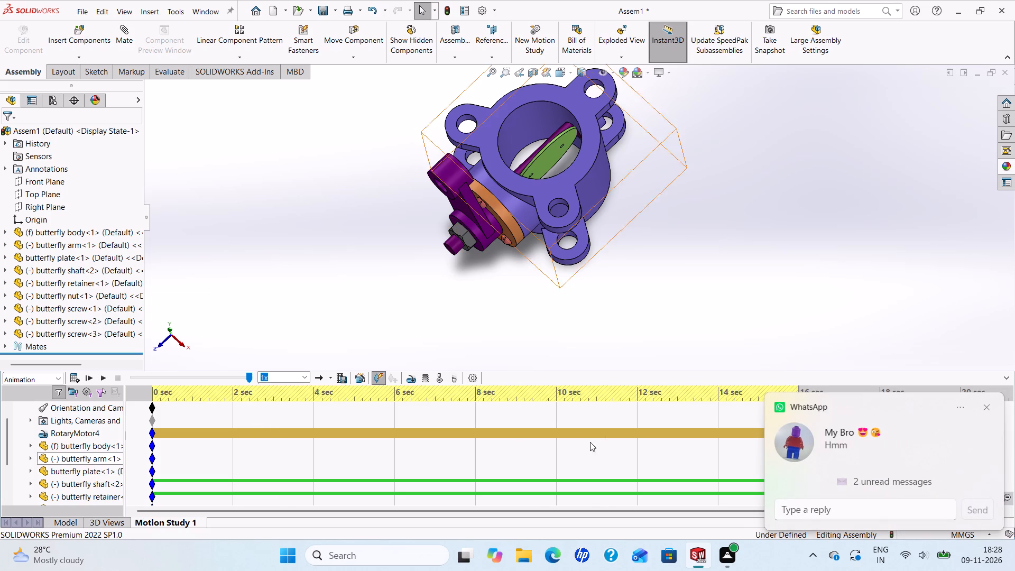
pyautogui.scroll(2, 799, 380)
pyautogui.scroll(2, 679, 226)
pyautogui.scroll(-1, 656, 198)
pyautogui.scroll(-1, 555, 131)
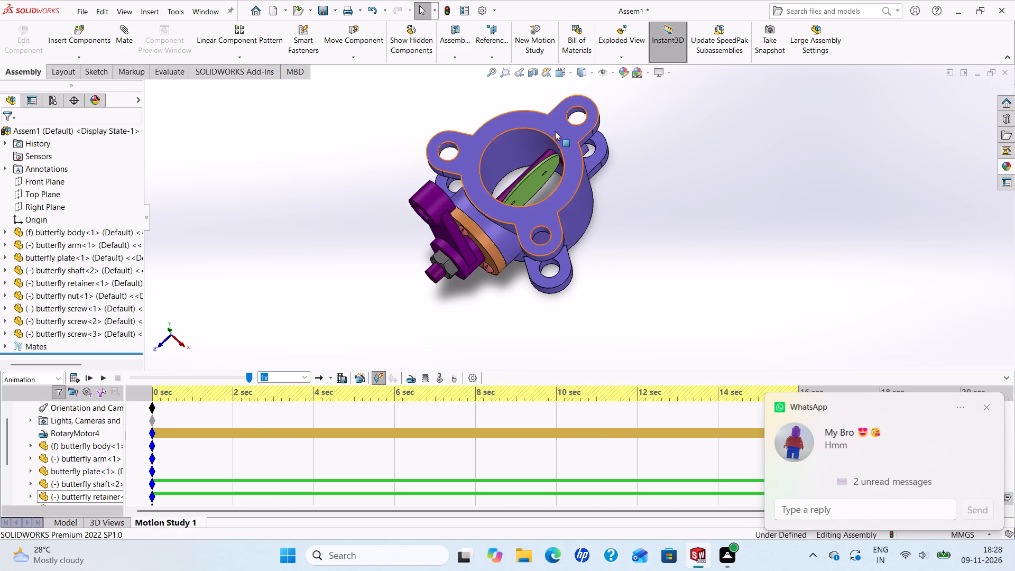
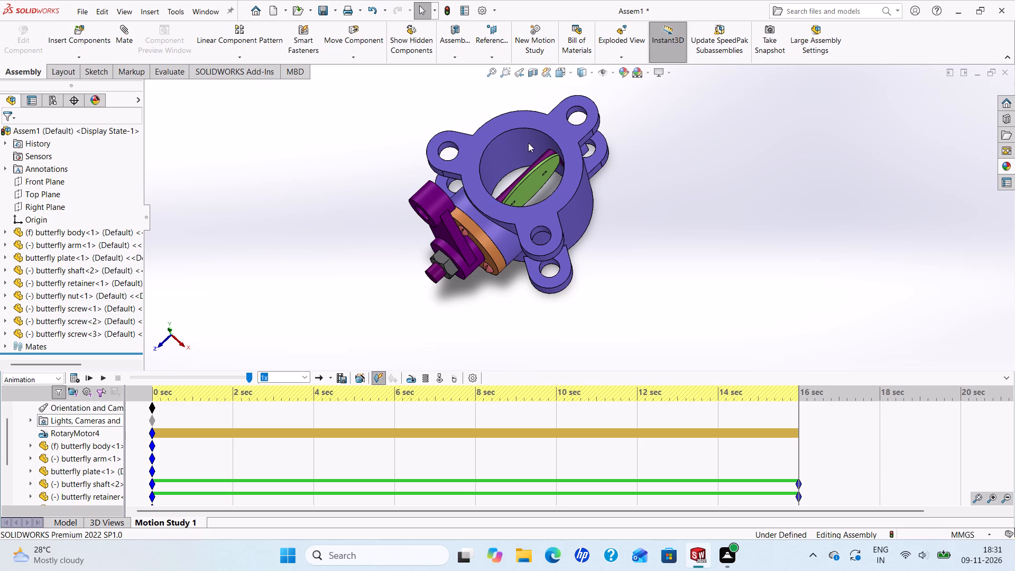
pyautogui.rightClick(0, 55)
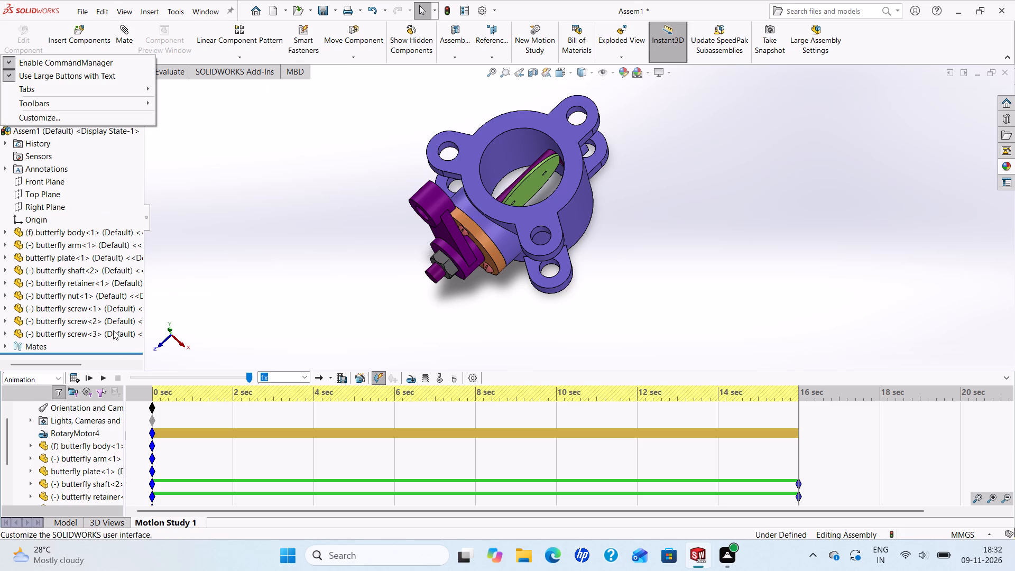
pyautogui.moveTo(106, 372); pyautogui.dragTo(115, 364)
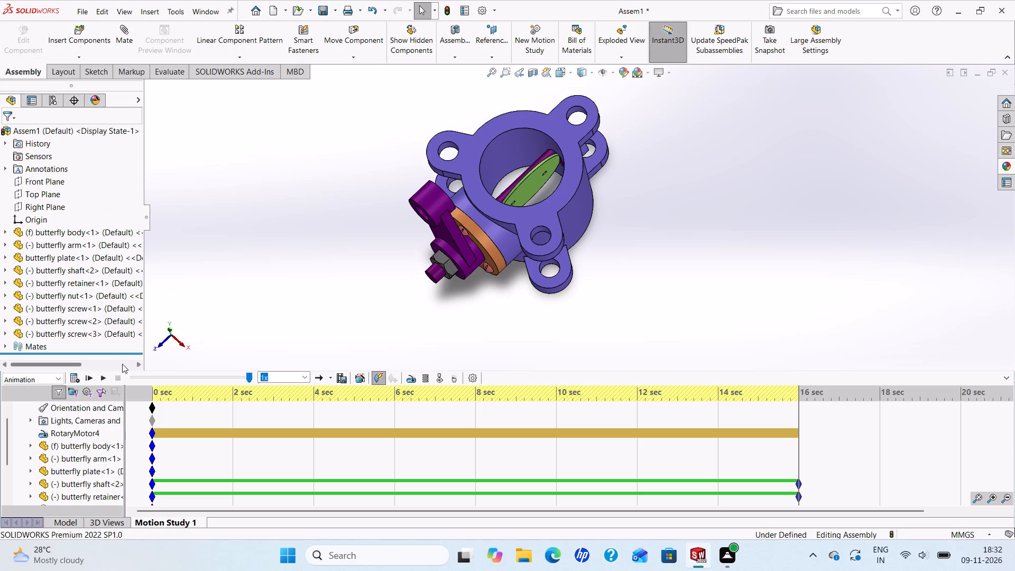
# Play the valve animation twice and watch the disc and shaft turn at different zoom levels.
pyautogui.click(102, 374)
pyautogui.scroll(2, 297, 236)
pyautogui.scroll(-1, 511, 178)
pyautogui.scroll(3, 546, 157)
pyautogui.scroll(-2, 616, 156)
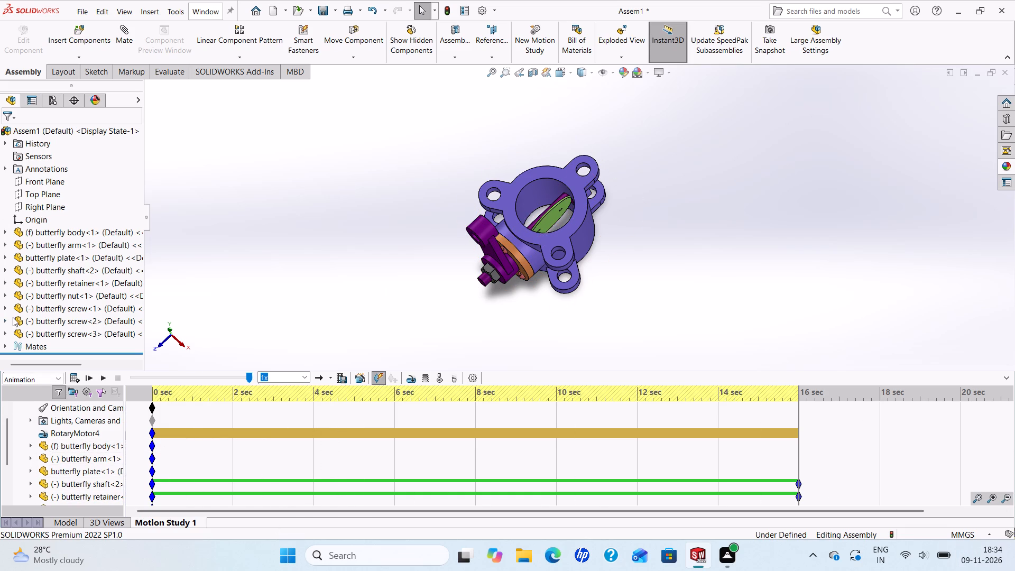
pyautogui.click(106, 382)
pyautogui.scroll(2, 520, 215)
pyautogui.scroll(-2, 595, 114)
pyautogui.scroll(1, 542, 171)
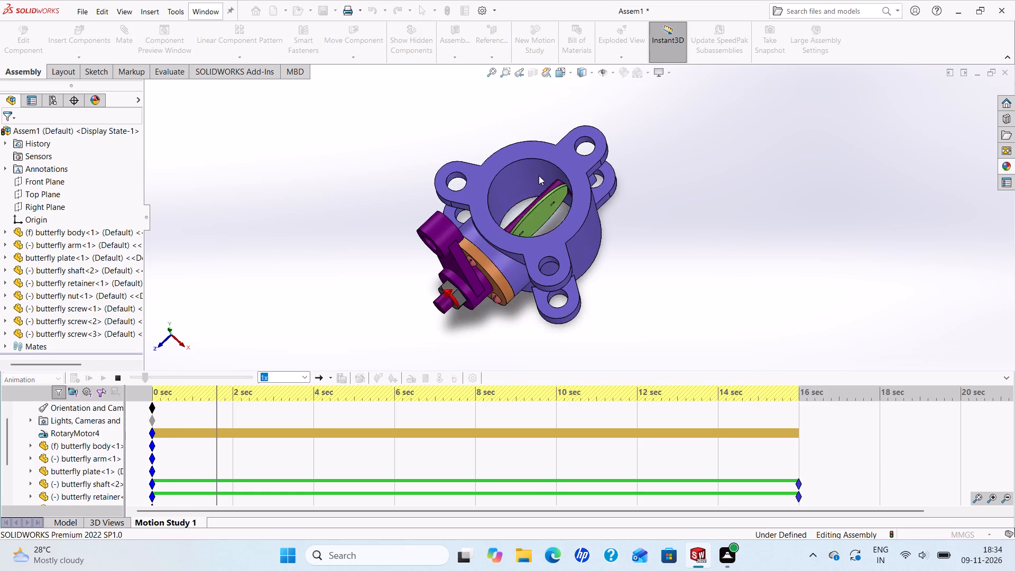
pyautogui.scroll(-1, 509, 225)
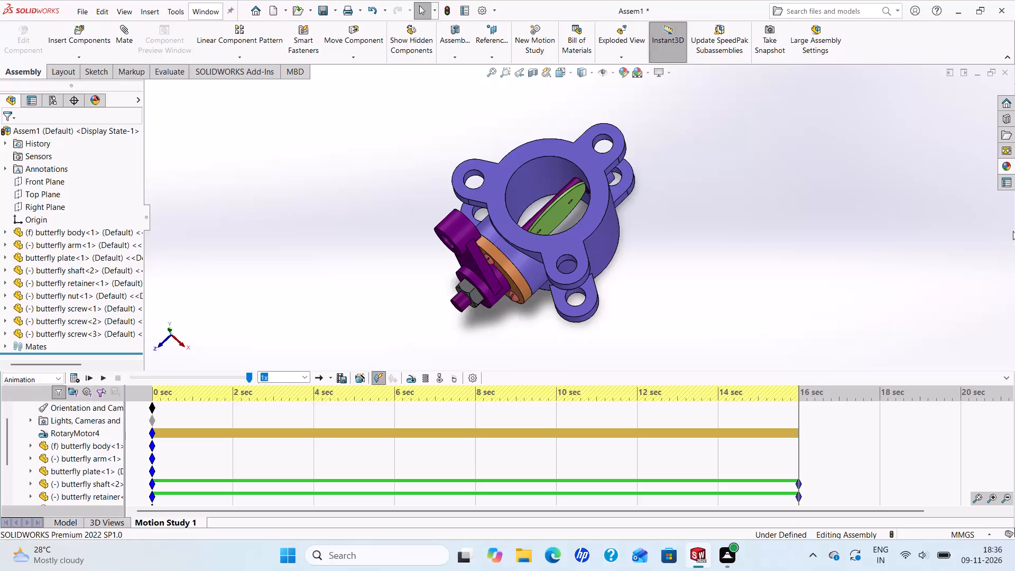
# Replay the animation and examine the green disc and shaft rotating inside the valve body, both closer up and farther away.
pyautogui.click(105, 376)
pyautogui.scroll(2, 482, 156)
pyautogui.scroll(-2, 563, 134)
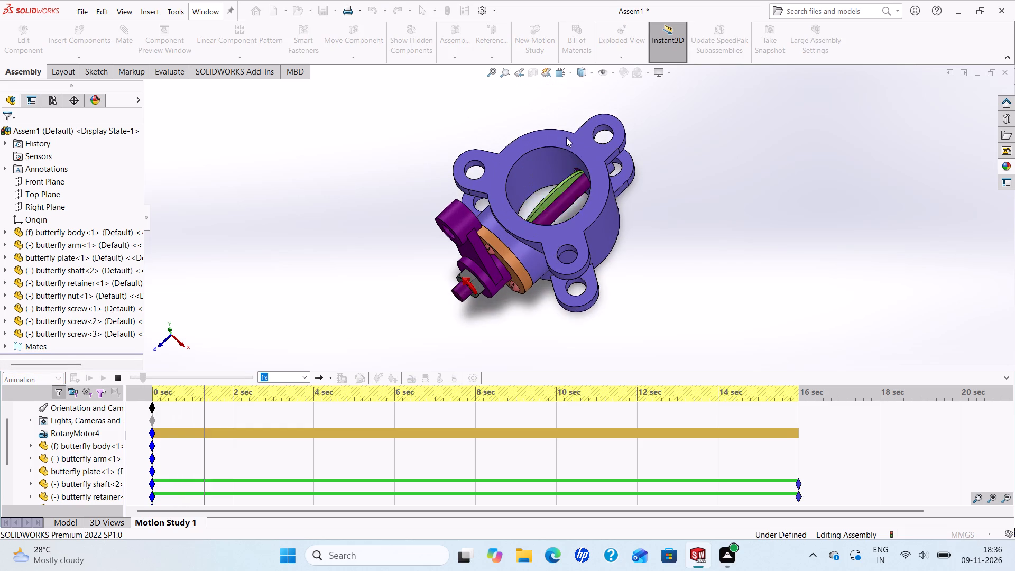
pyautogui.scroll(-1, 626, 252)
pyautogui.scroll(2, 630, 258)
pyautogui.scroll(-2, 630, 259)
pyautogui.scroll(2, 549, 229)
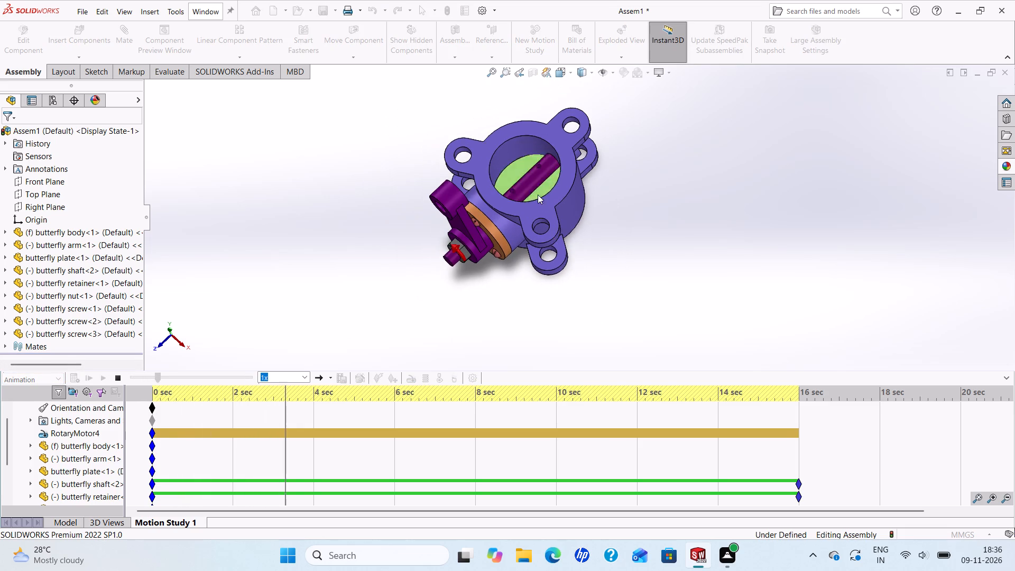
pyautogui.scroll(-2, 538, 194)
pyautogui.scroll(-1, 529, 245)
pyautogui.scroll(2, 530, 245)
pyautogui.scroll(-1, 646, 205)
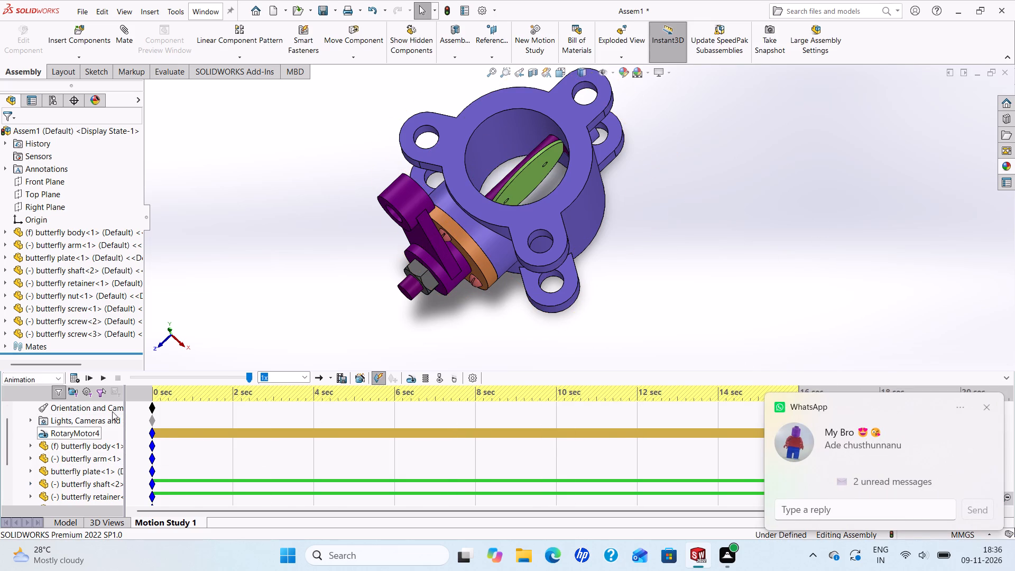
# Replay the 16-second animation several more times and watch the disc, shaft and arm end of the valve.
pyautogui.click(101, 379)
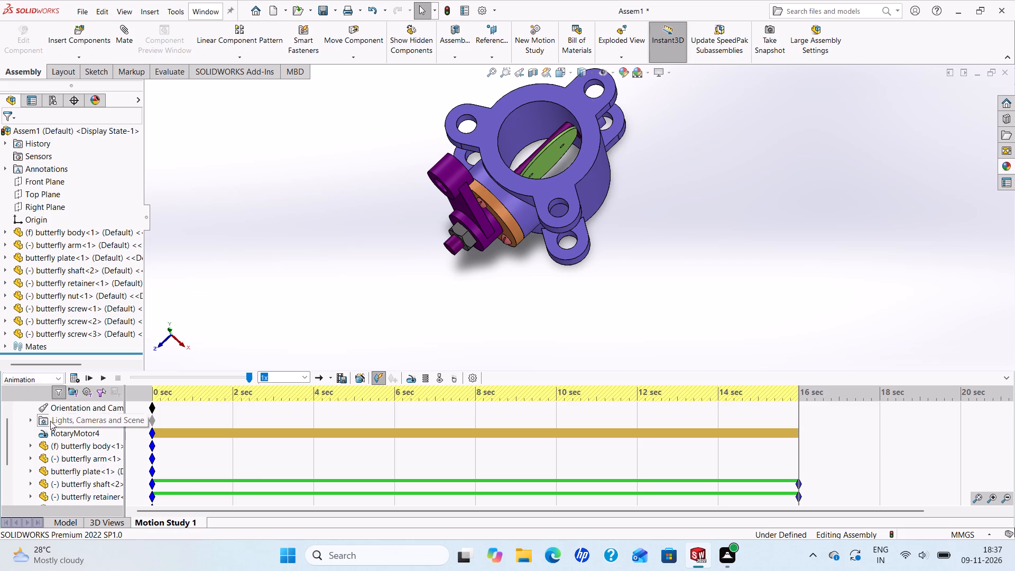
pyautogui.click(106, 380)
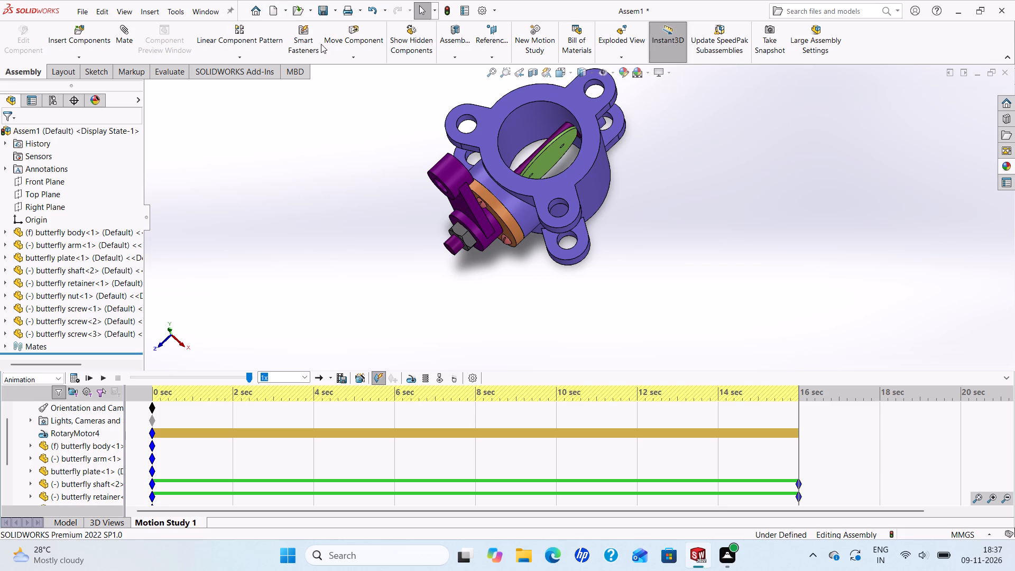
pyautogui.click(101, 380)
pyautogui.click(99, 376)
pyautogui.scroll(1, 419, 187)
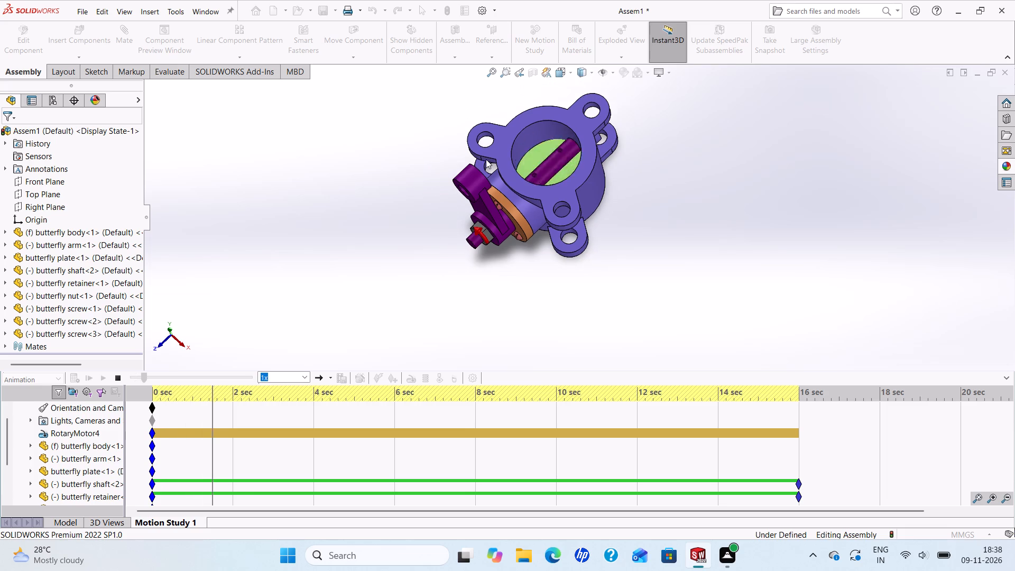
pyautogui.scroll(-2, 486, 159)
pyautogui.scroll(-1, 707, 202)
pyautogui.scroll(1, 699, 206)
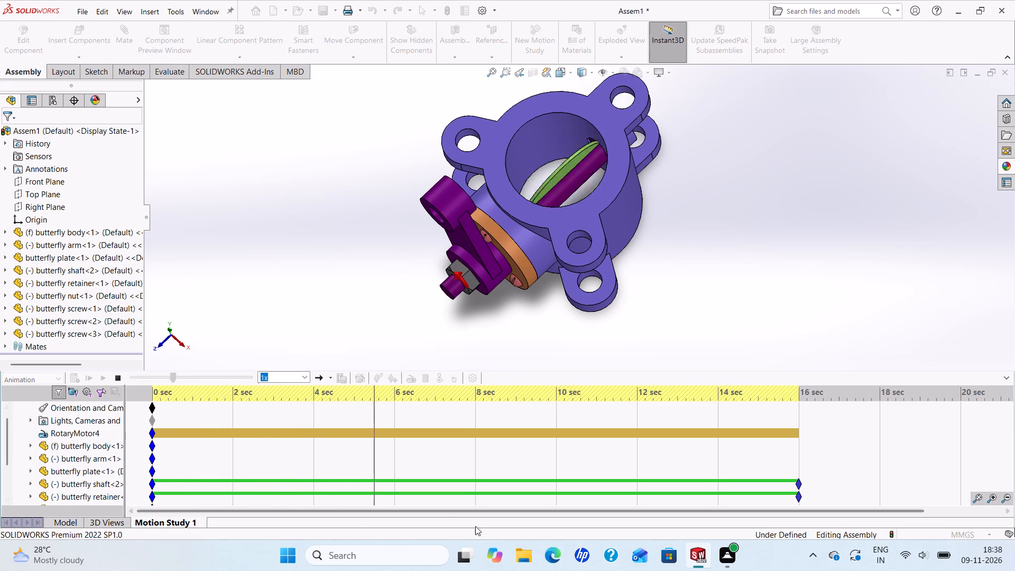
# Collapse the motion study timeline to give the valve model a larger viewing area.
pyautogui.click(1012, 380)
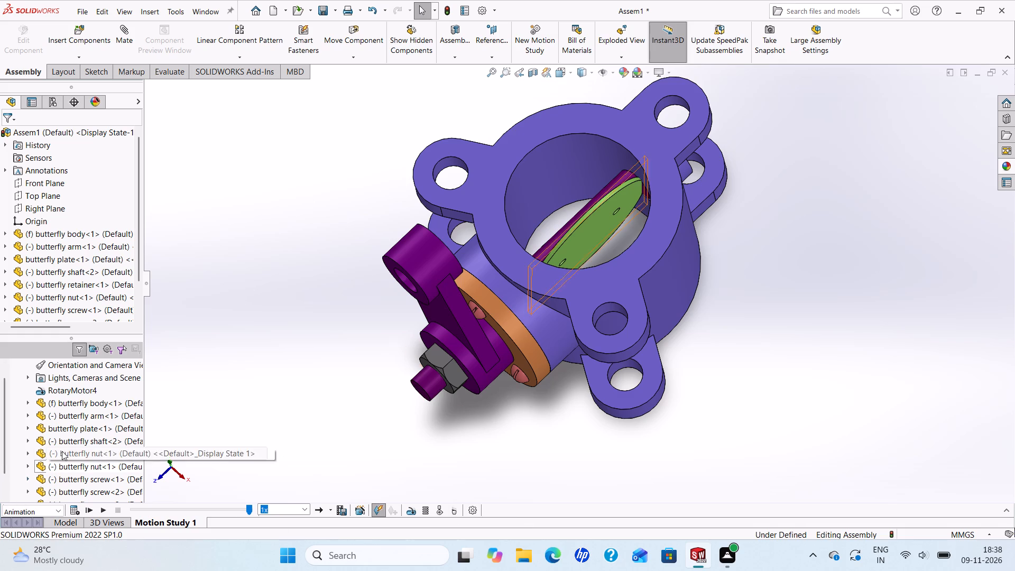
# Play the animation repeatedly in the enlarged view and watch the disc and shaft rotate inside the valve body.
pyautogui.click(100, 515)
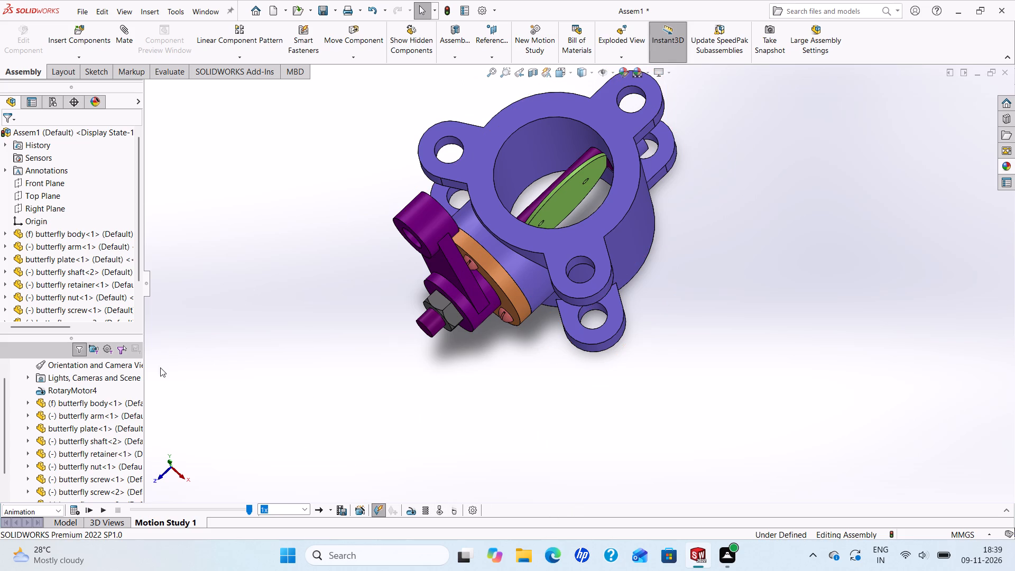
pyautogui.click(101, 516)
pyautogui.click(100, 511)
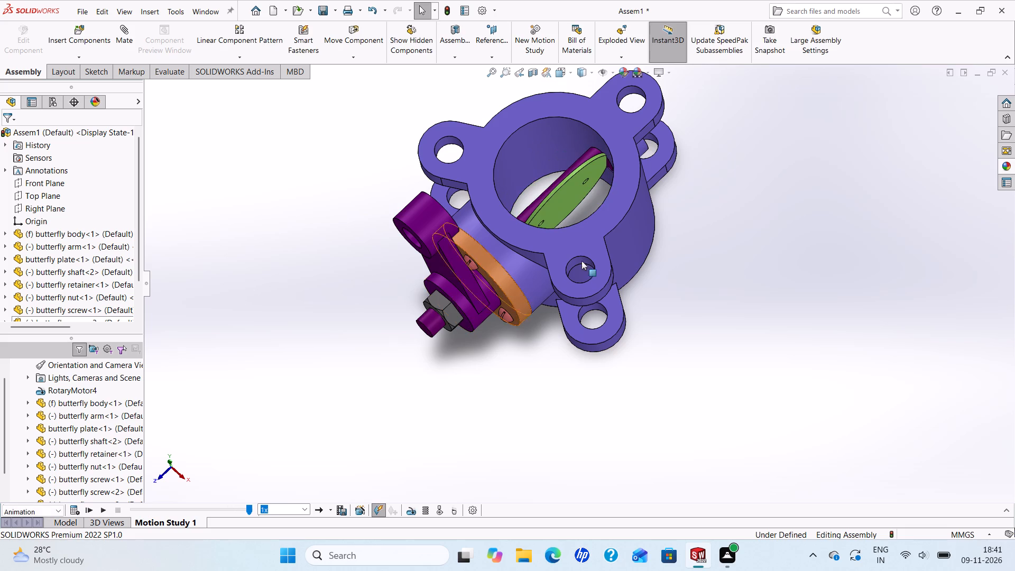
pyautogui.click(101, 509)
pyautogui.scroll(2, 436, 229)
pyautogui.scroll(-1, 585, 205)
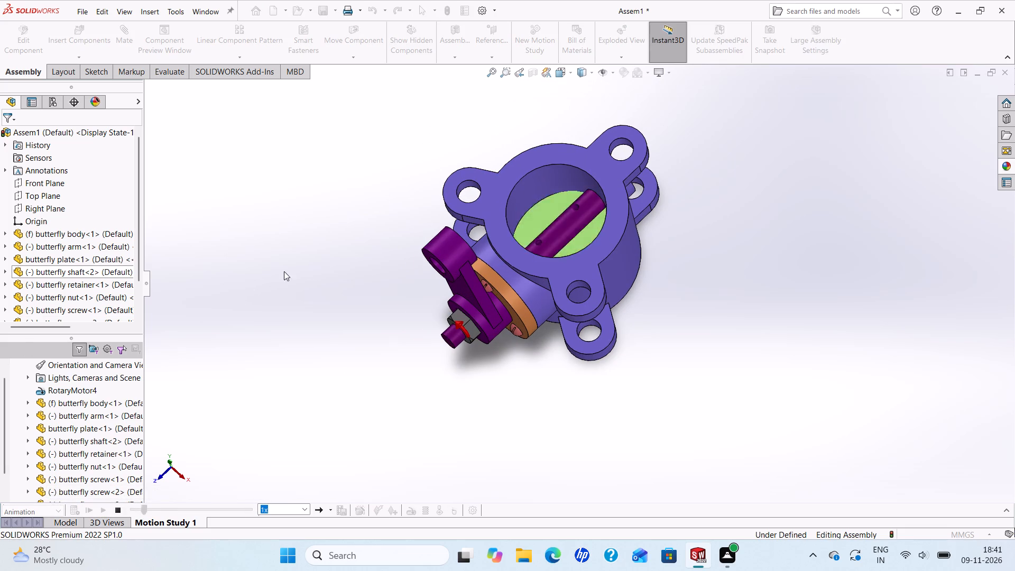
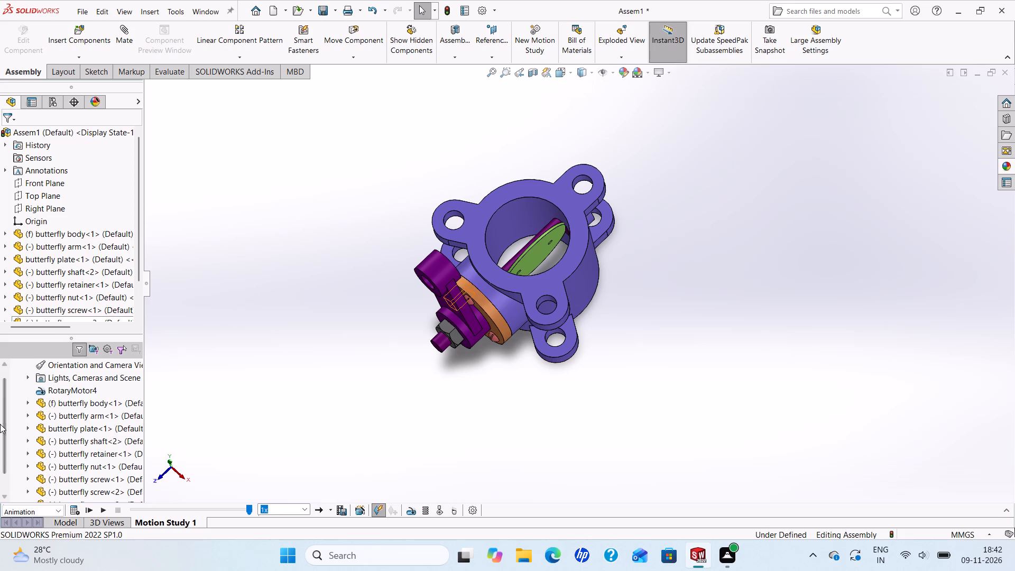
# Play the motion study animation twice and watch the disc and shaft rotate inside the valve body.
pyautogui.click(103, 510)
pyautogui.scroll(1, 555, 152)
pyautogui.scroll(-1, 603, 216)
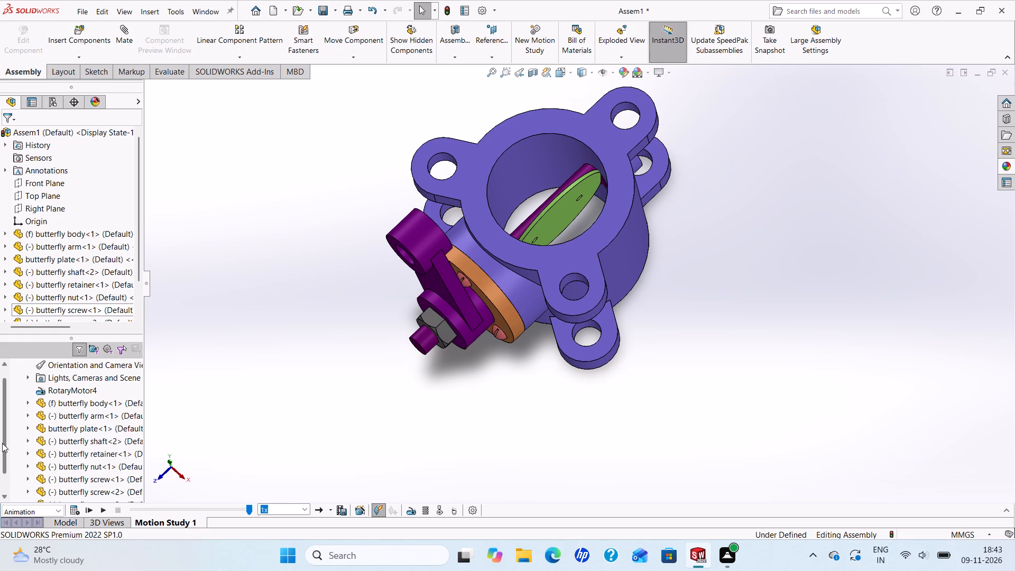
pyautogui.click(99, 507)
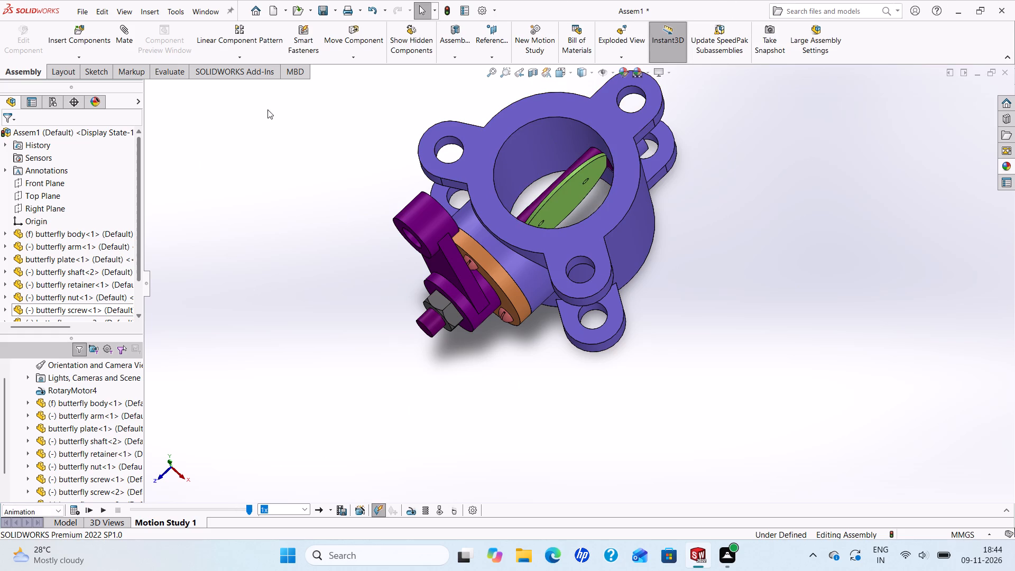
# Examine the valve assembly from other angles, including the disc and shaft in the bore and the arm, nut and retainer end.
pyautogui.moveTo(530, 210); pyautogui.dragTo(328, 124, button='middle')
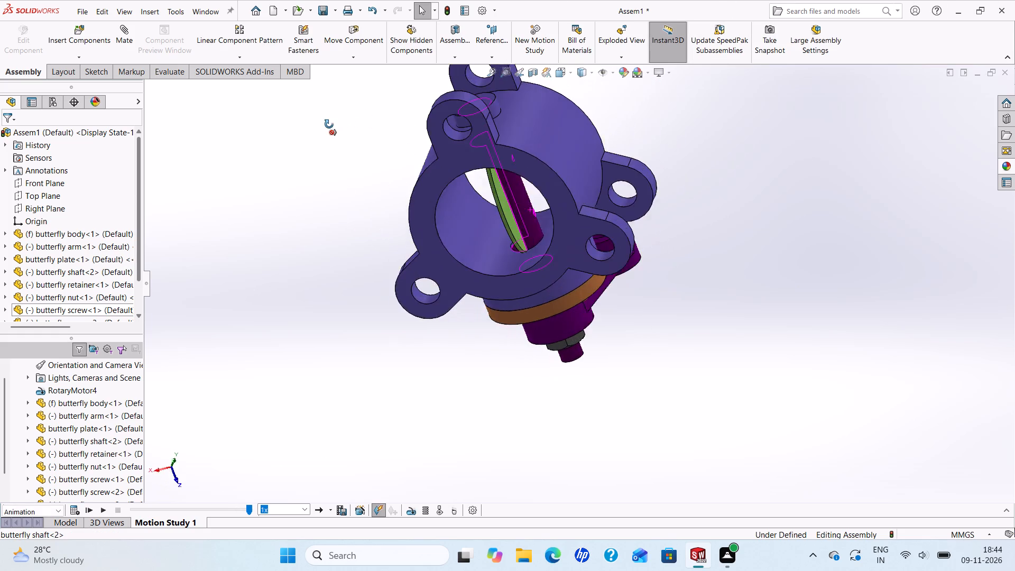
pyautogui.moveTo(328, 124); pyautogui.dragTo(200, 269, button='middle')
pyautogui.scroll(1, 513, 169)
pyautogui.scroll(-2, 531, 162)
pyautogui.scroll(-1, 590, 188)
pyautogui.moveTo(590, 188); pyautogui.dragTo(566, 204, button='middle')
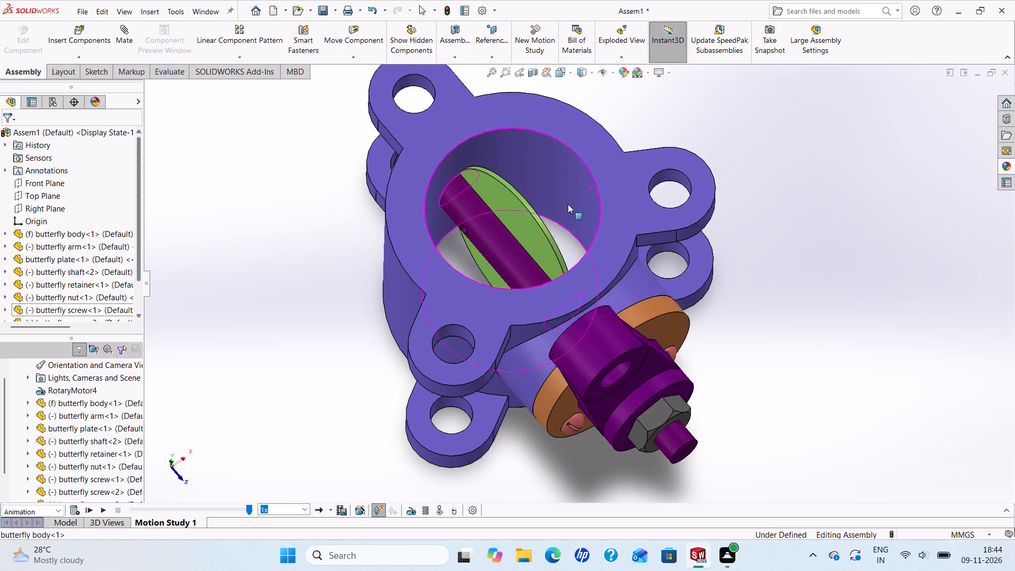
pyautogui.scroll(1, 573, 207)
pyautogui.scroll(-3, 586, 222)
pyautogui.scroll(3, 593, 231)
pyautogui.scroll(-1, 593, 259)
pyautogui.scroll(2, 585, 258)
pyautogui.scroll(-5, 580, 279)
pyautogui.scroll(2, 556, 340)
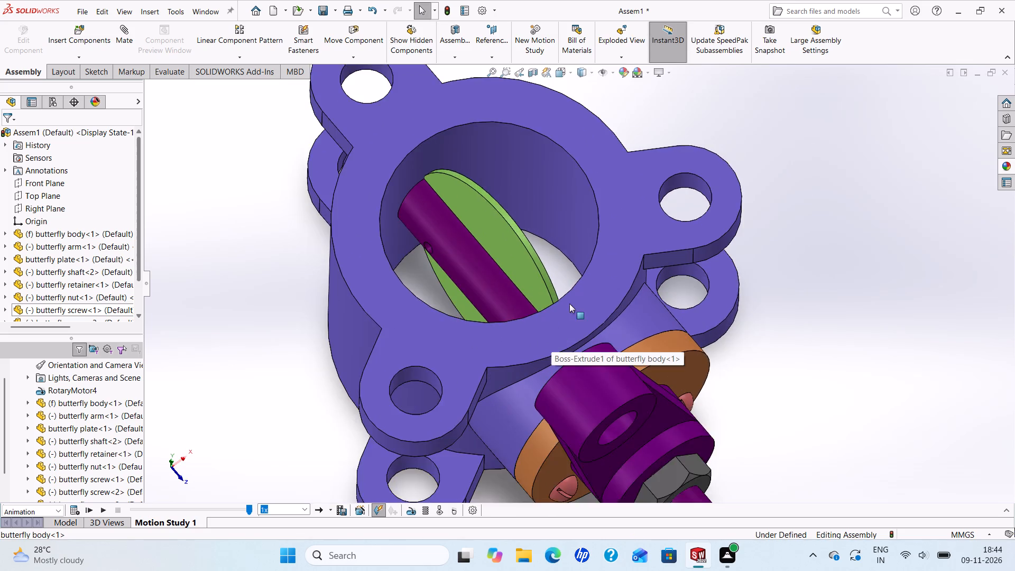
pyautogui.scroll(-6, 572, 302)
pyautogui.scroll(4, 600, 300)
pyautogui.scroll(-1, 605, 305)
pyautogui.scroll(4, 604, 303)
pyautogui.scroll(-4, 617, 328)
pyautogui.scroll(3, 615, 336)
pyautogui.scroll(-2, 612, 375)
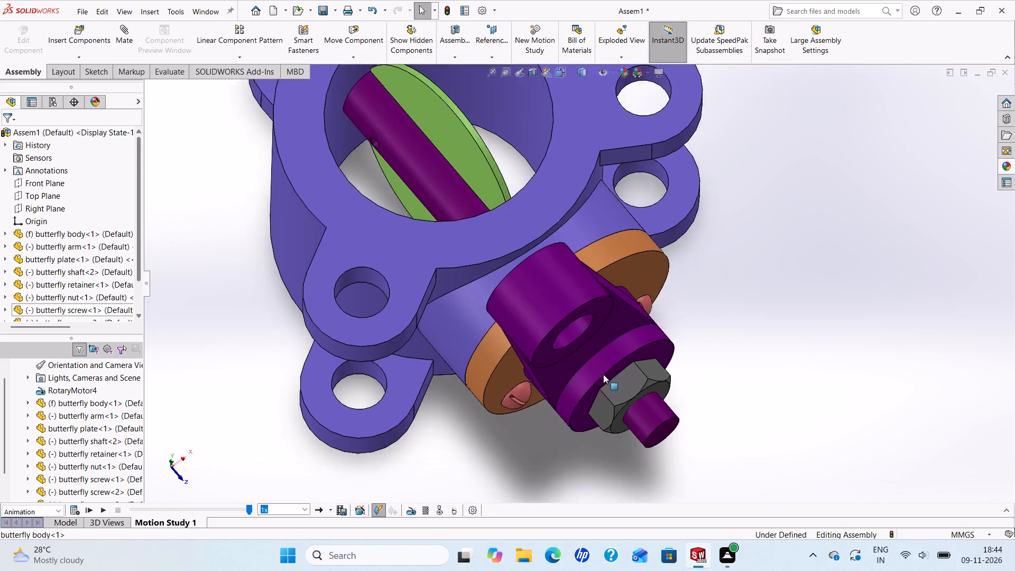
pyautogui.scroll(4, 602, 372)
pyautogui.scroll(-4, 599, 371)
pyautogui.scroll(3, 597, 367)
pyautogui.scroll(-2, 589, 325)
pyautogui.scroll(4, 596, 311)
pyautogui.scroll(-3, 604, 219)
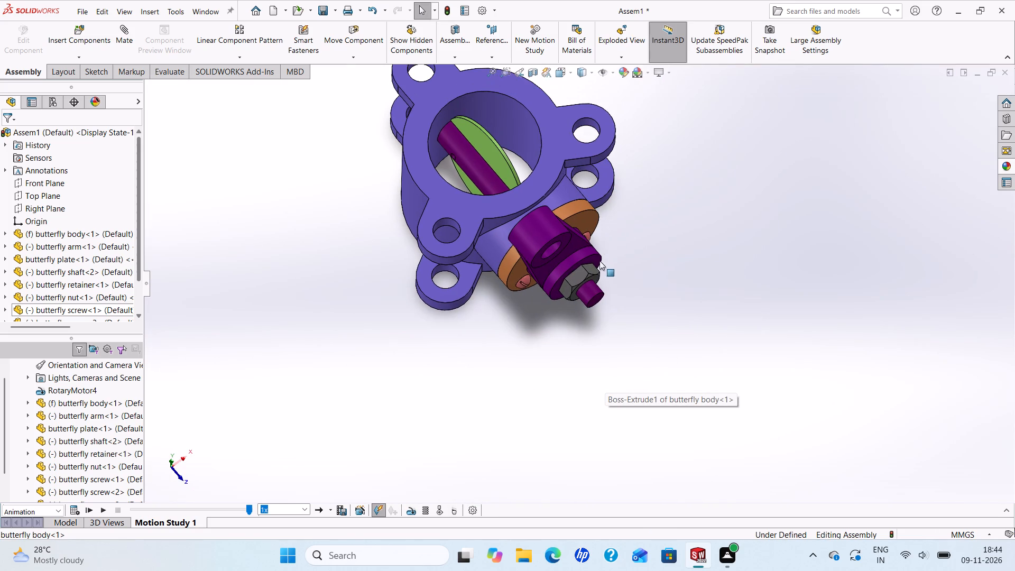
pyautogui.moveTo(597, 265); pyautogui.dragTo(585, 224, button='middle')
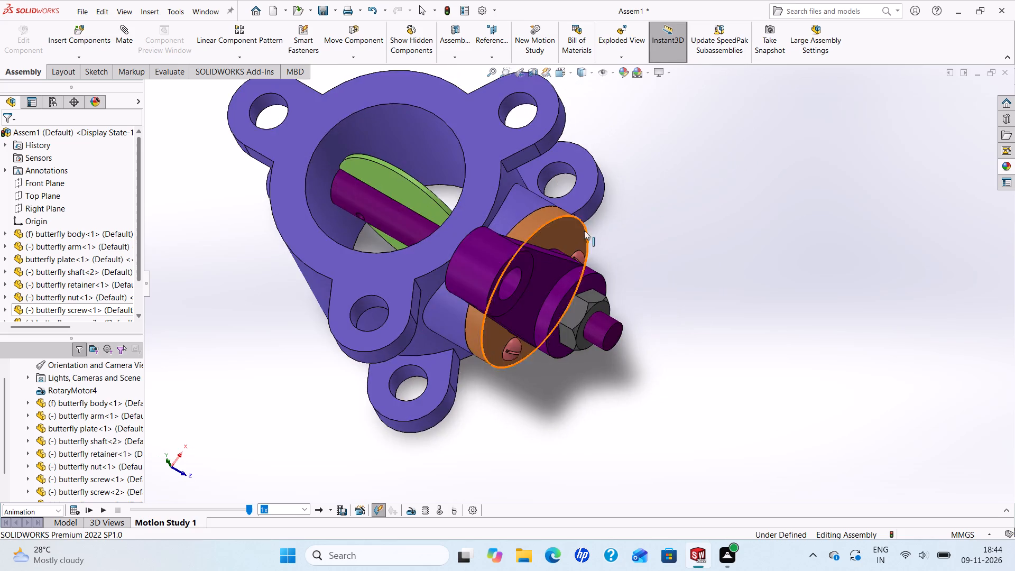
pyautogui.scroll(3, 582, 244)
pyautogui.scroll(-2, 591, 256)
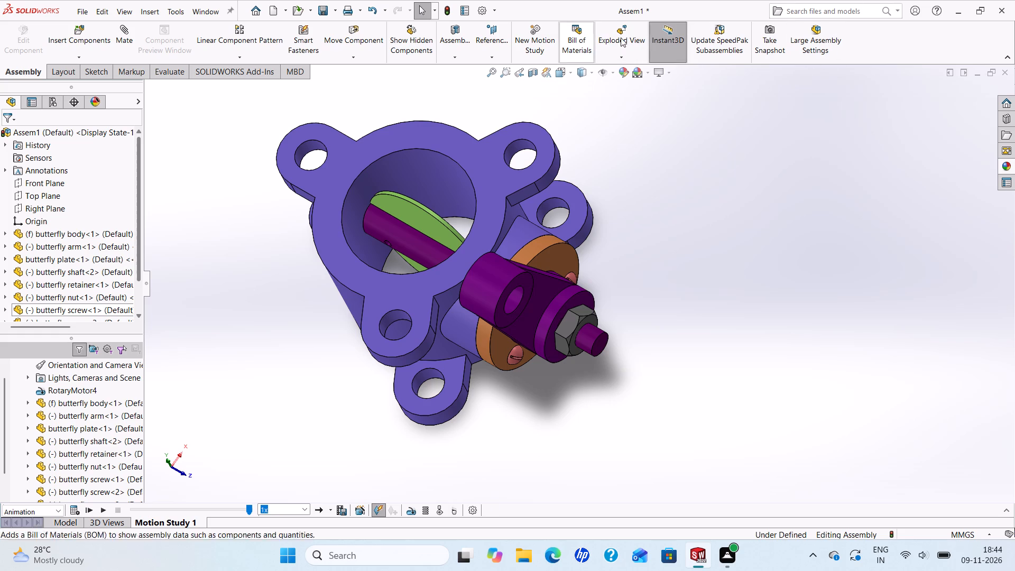
# Replay the animation and watch the disc and shaft turn inside the valve body.
pyautogui.click(102, 513)
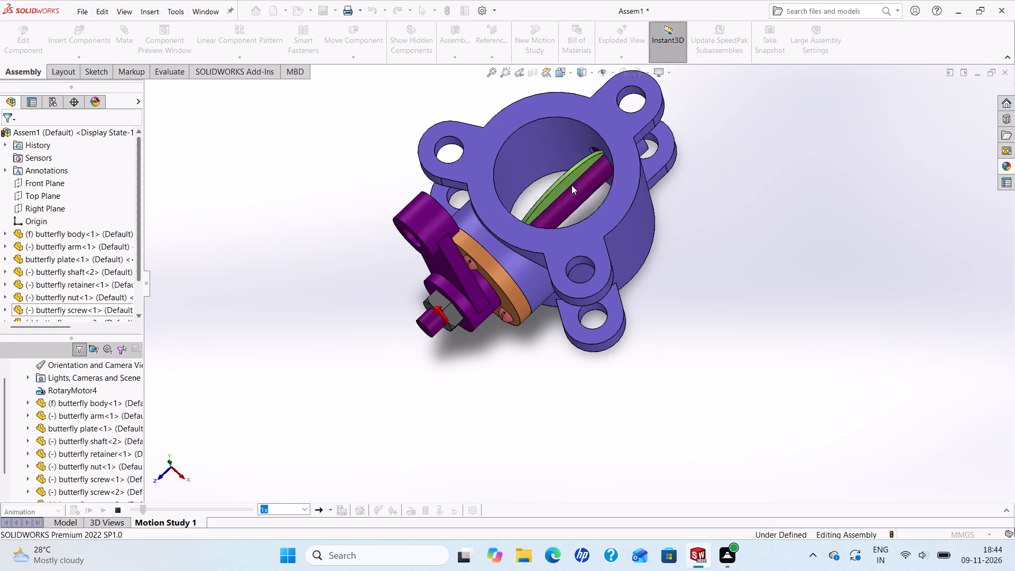
pyautogui.scroll(1, 571, 185)
pyautogui.scroll(-1, 571, 185)
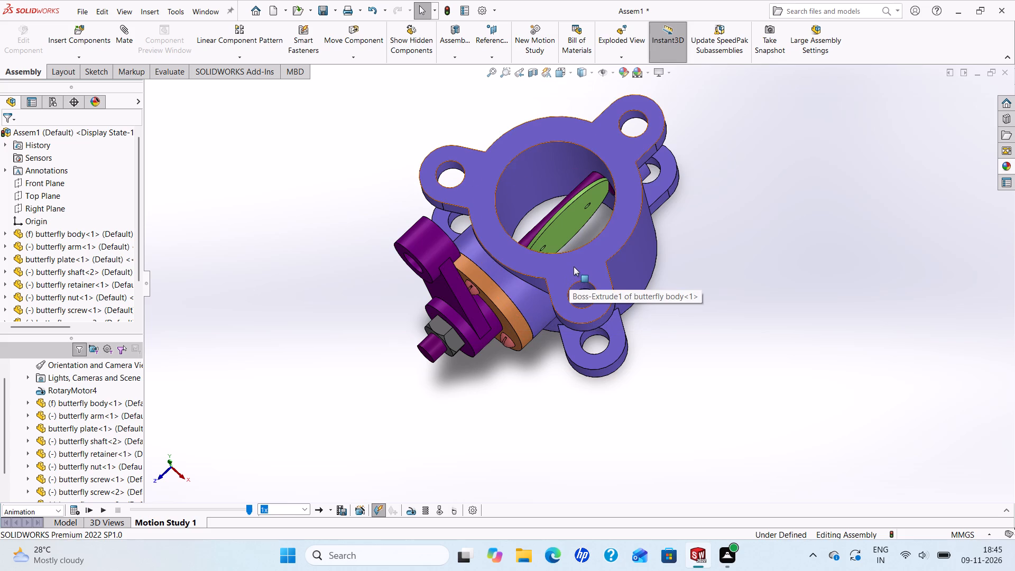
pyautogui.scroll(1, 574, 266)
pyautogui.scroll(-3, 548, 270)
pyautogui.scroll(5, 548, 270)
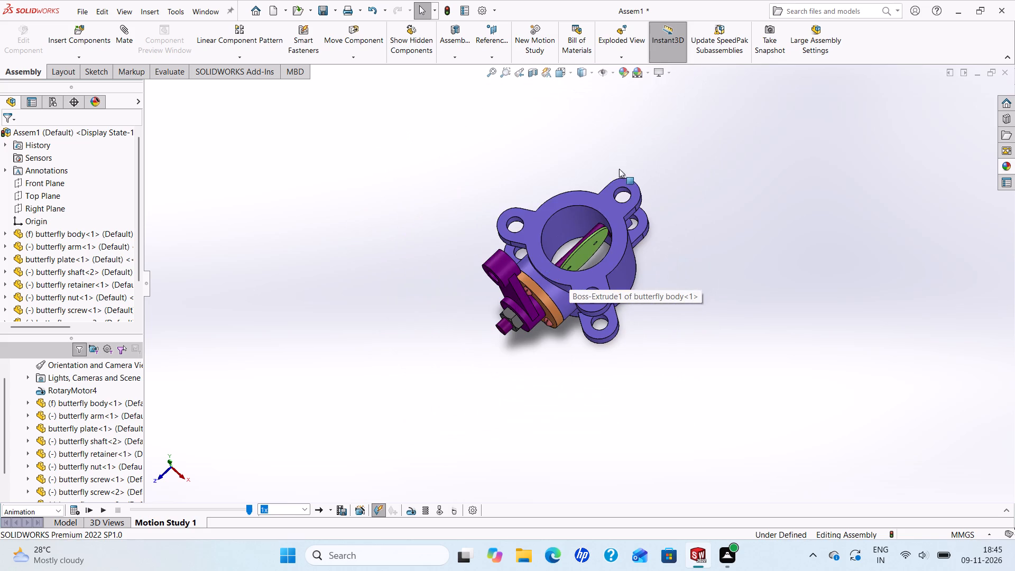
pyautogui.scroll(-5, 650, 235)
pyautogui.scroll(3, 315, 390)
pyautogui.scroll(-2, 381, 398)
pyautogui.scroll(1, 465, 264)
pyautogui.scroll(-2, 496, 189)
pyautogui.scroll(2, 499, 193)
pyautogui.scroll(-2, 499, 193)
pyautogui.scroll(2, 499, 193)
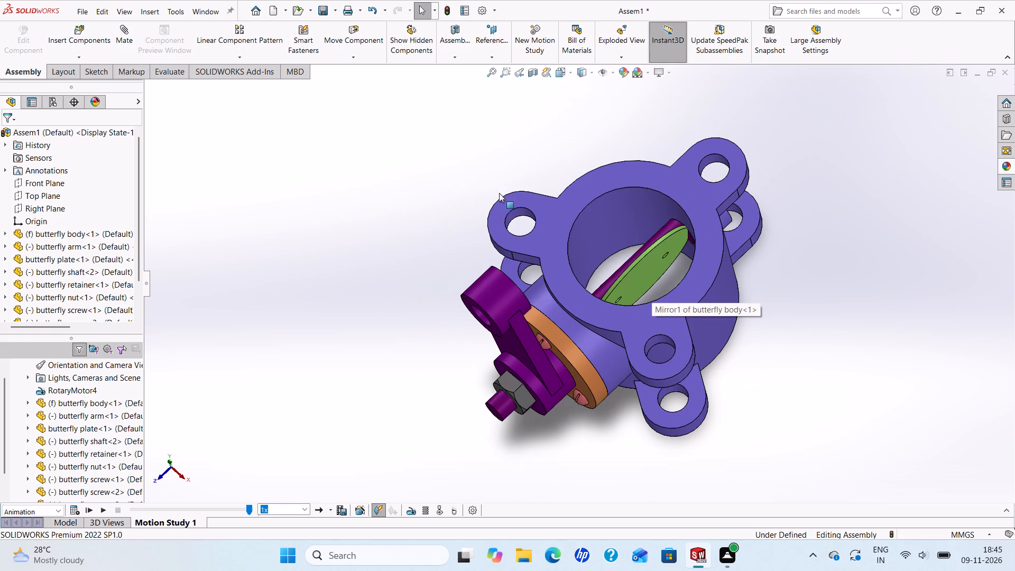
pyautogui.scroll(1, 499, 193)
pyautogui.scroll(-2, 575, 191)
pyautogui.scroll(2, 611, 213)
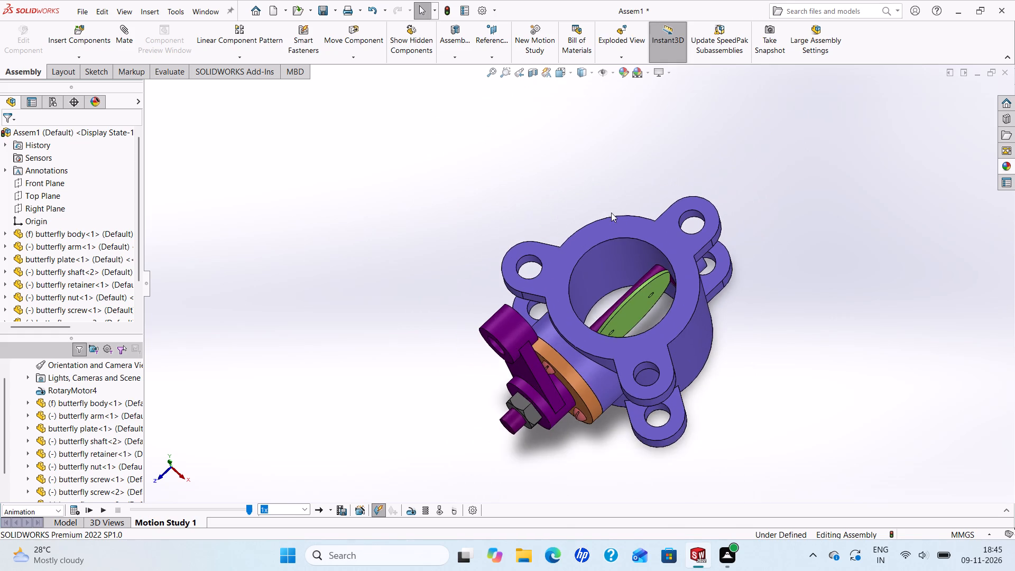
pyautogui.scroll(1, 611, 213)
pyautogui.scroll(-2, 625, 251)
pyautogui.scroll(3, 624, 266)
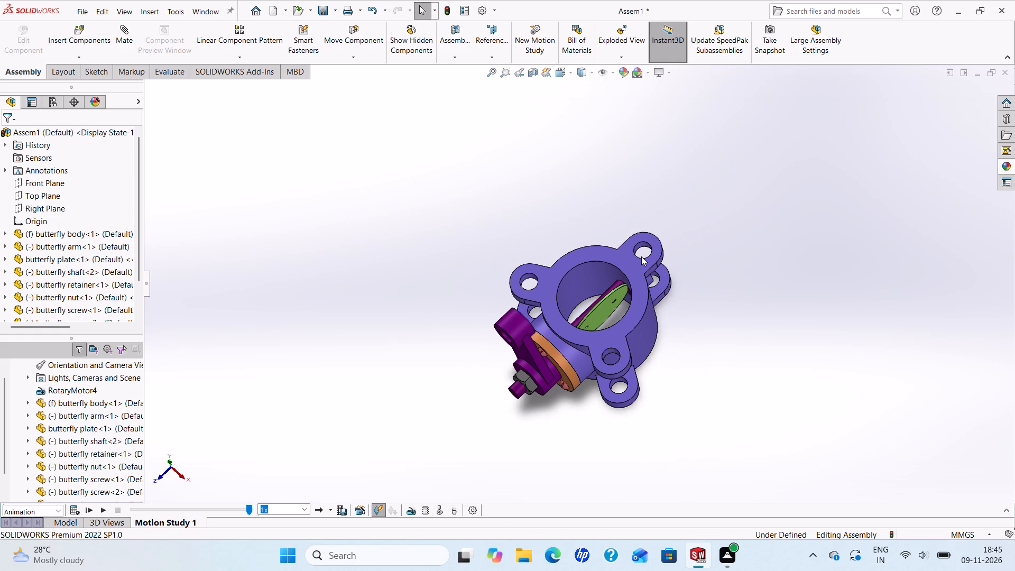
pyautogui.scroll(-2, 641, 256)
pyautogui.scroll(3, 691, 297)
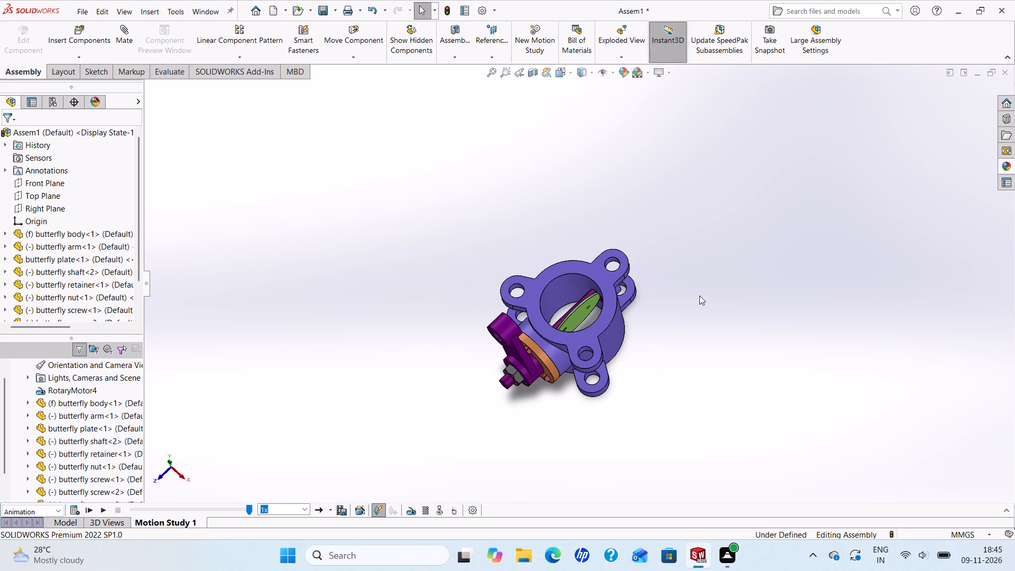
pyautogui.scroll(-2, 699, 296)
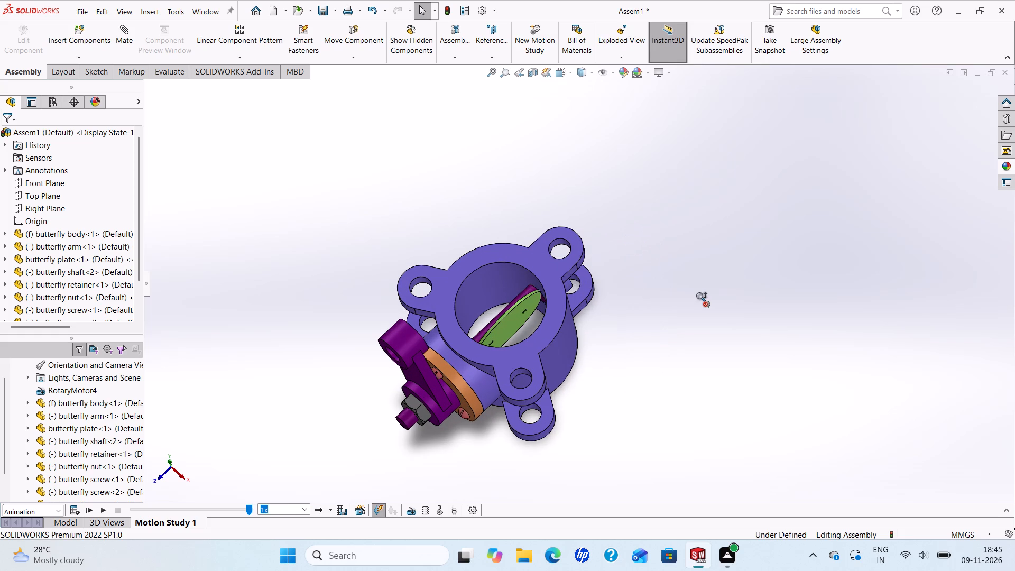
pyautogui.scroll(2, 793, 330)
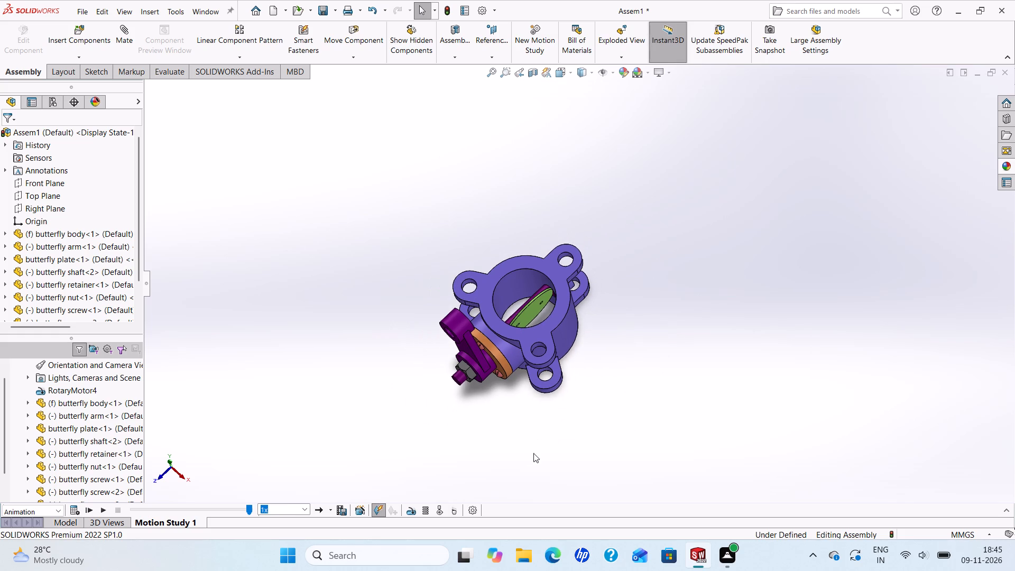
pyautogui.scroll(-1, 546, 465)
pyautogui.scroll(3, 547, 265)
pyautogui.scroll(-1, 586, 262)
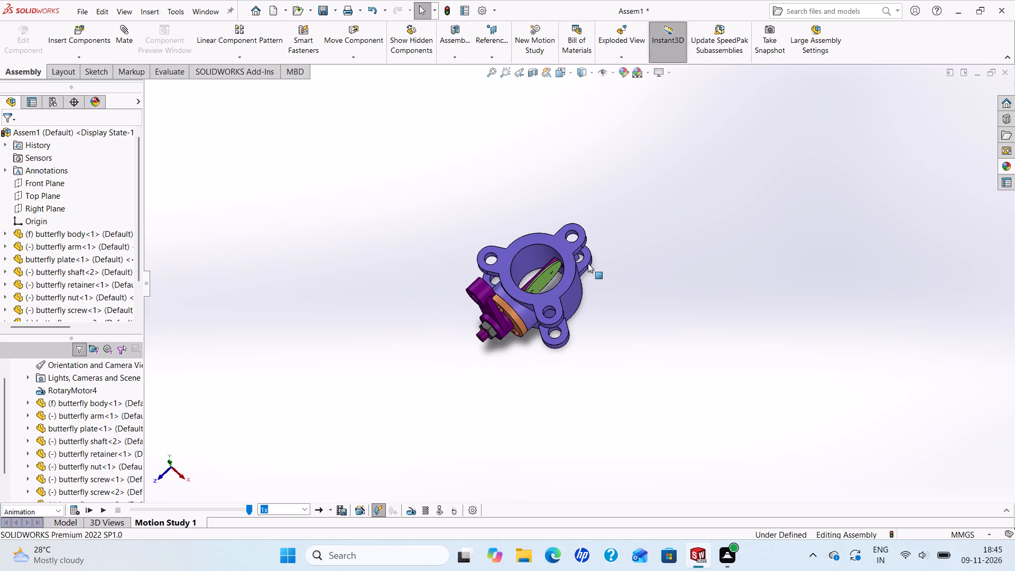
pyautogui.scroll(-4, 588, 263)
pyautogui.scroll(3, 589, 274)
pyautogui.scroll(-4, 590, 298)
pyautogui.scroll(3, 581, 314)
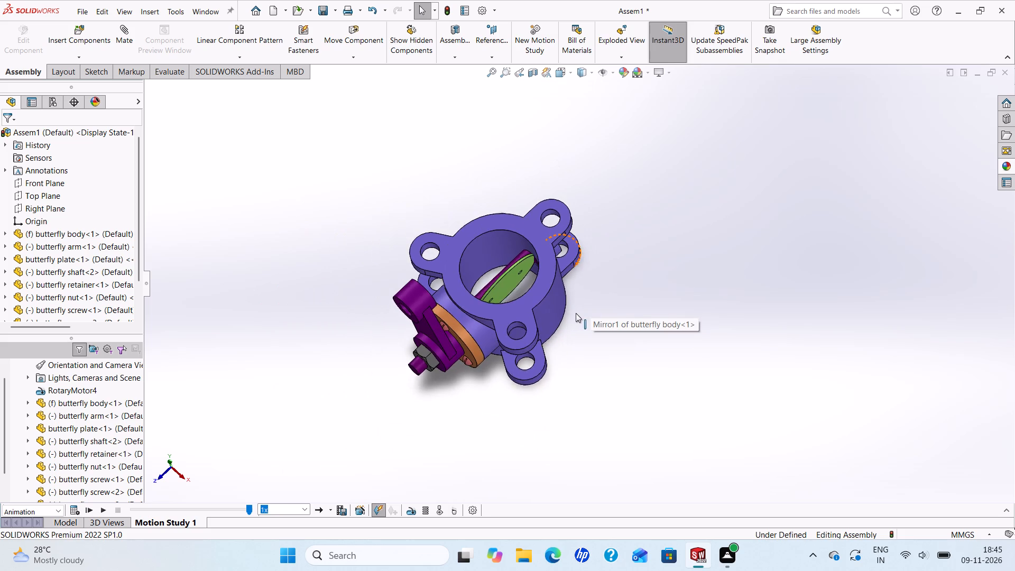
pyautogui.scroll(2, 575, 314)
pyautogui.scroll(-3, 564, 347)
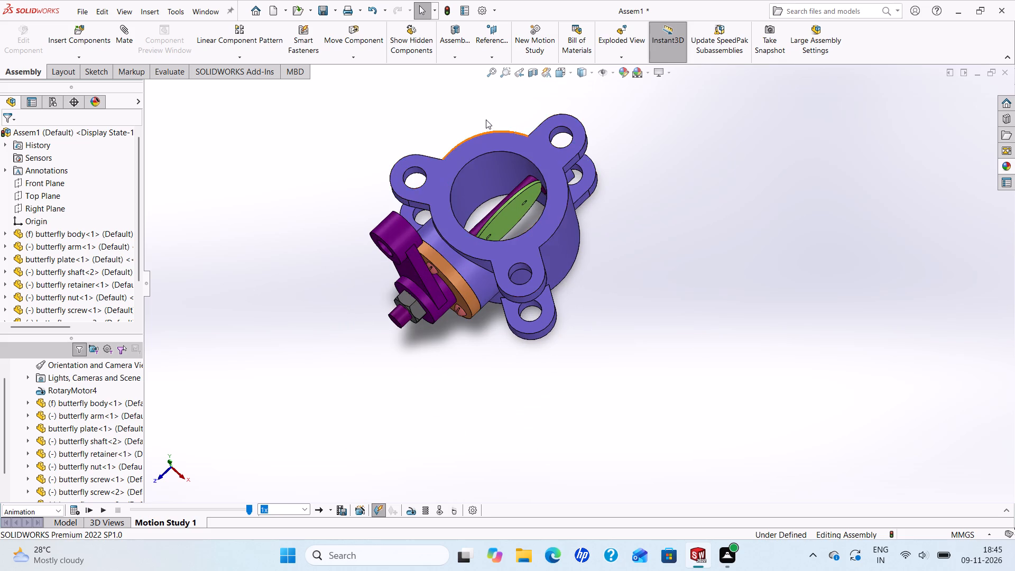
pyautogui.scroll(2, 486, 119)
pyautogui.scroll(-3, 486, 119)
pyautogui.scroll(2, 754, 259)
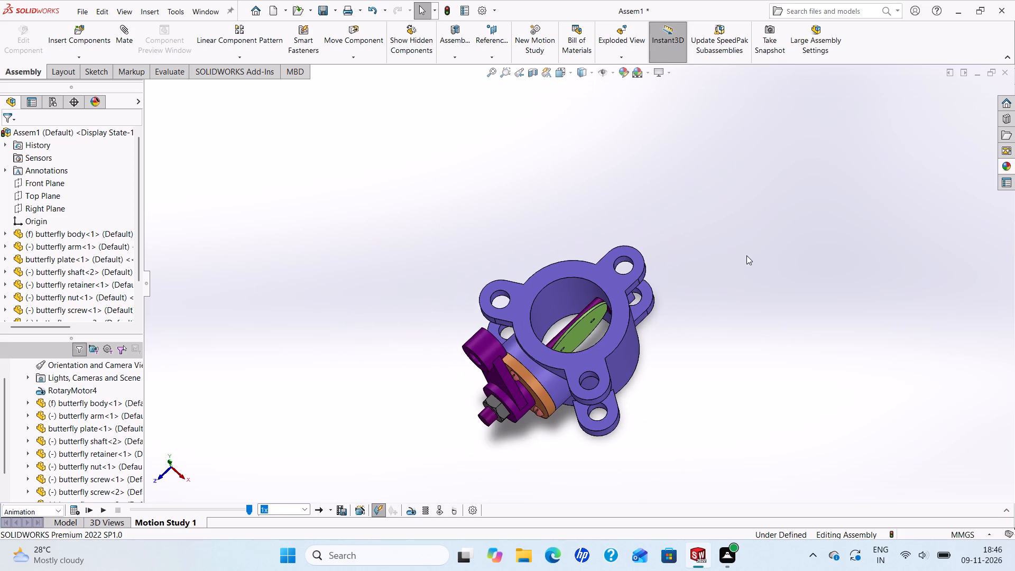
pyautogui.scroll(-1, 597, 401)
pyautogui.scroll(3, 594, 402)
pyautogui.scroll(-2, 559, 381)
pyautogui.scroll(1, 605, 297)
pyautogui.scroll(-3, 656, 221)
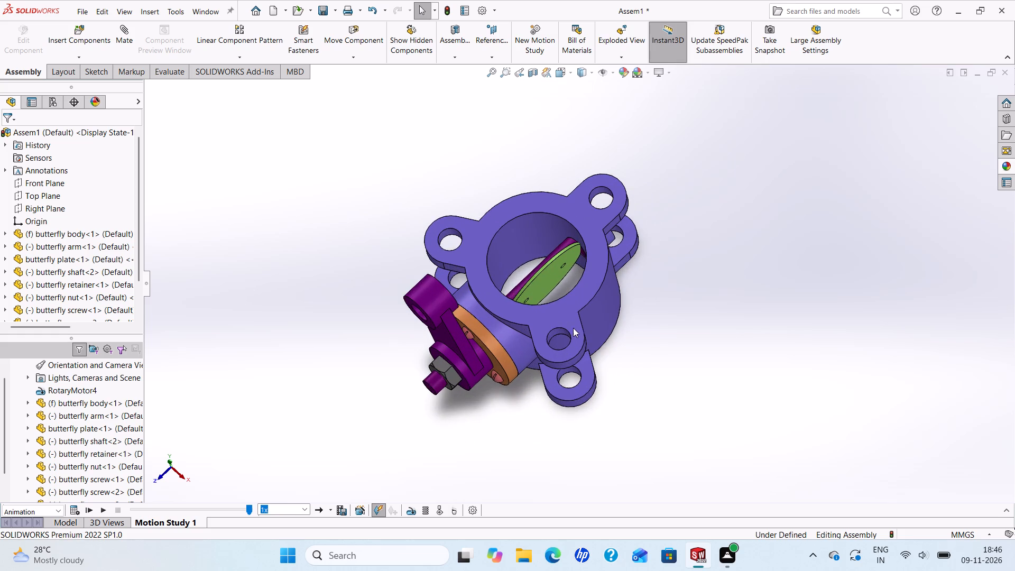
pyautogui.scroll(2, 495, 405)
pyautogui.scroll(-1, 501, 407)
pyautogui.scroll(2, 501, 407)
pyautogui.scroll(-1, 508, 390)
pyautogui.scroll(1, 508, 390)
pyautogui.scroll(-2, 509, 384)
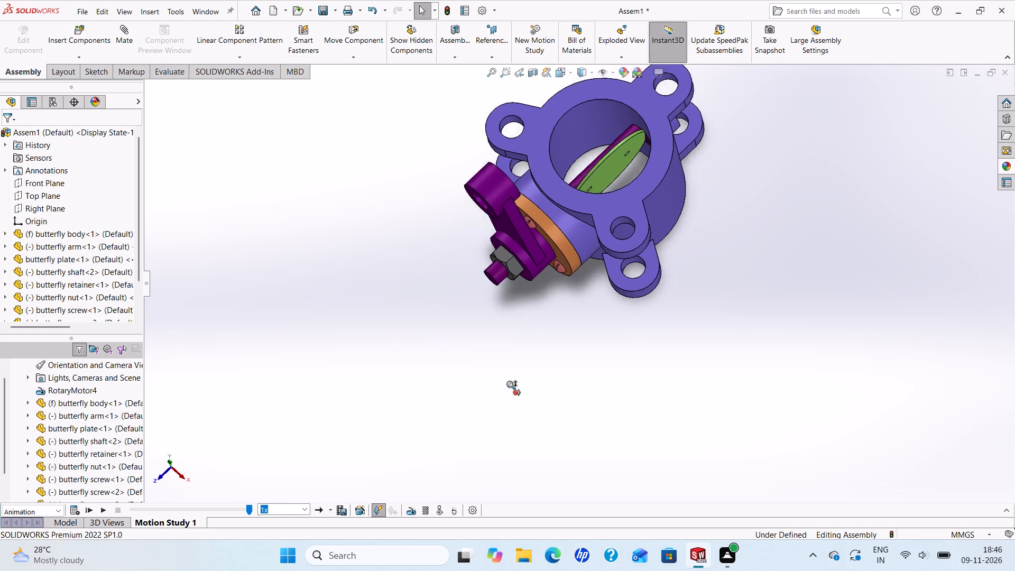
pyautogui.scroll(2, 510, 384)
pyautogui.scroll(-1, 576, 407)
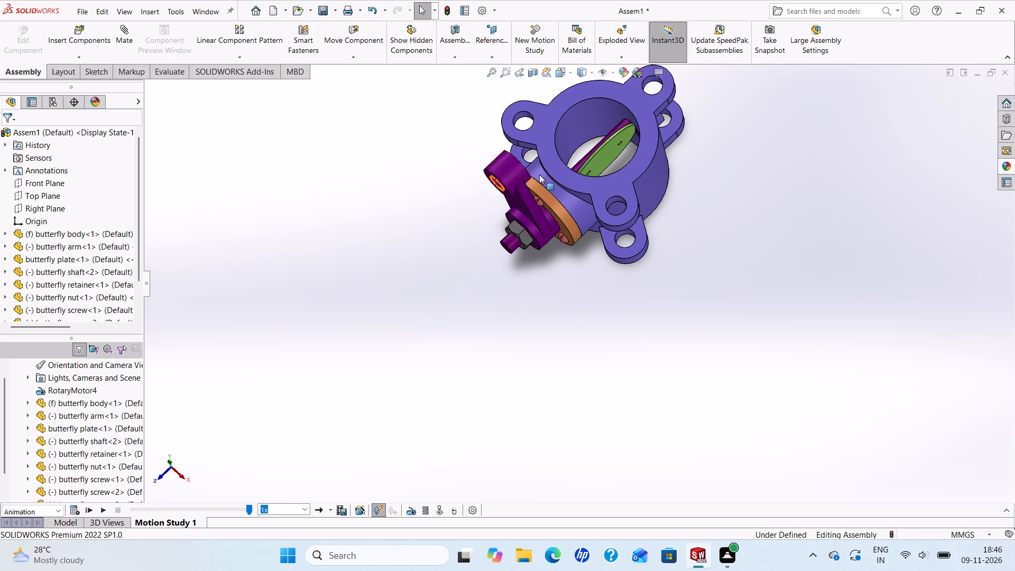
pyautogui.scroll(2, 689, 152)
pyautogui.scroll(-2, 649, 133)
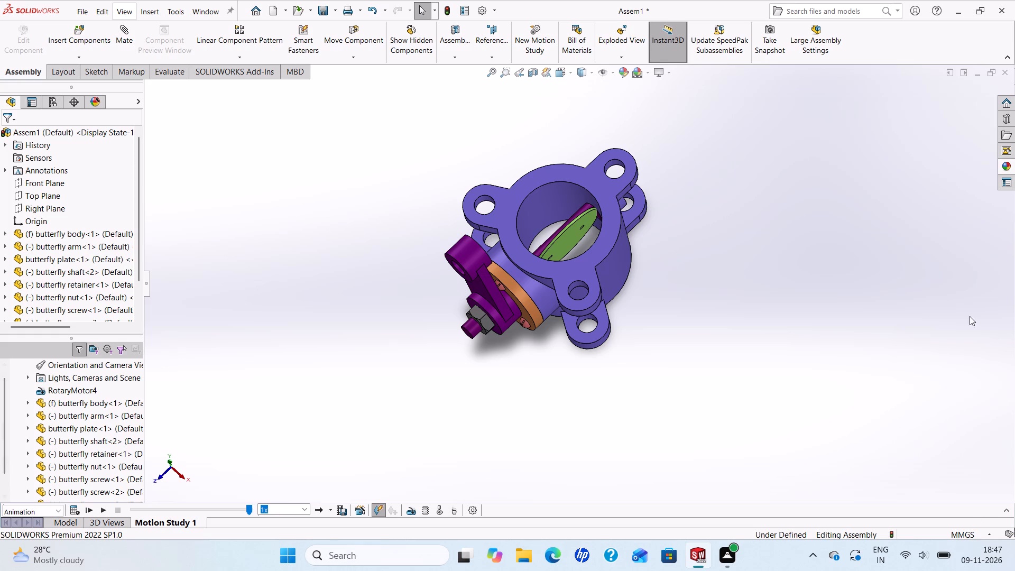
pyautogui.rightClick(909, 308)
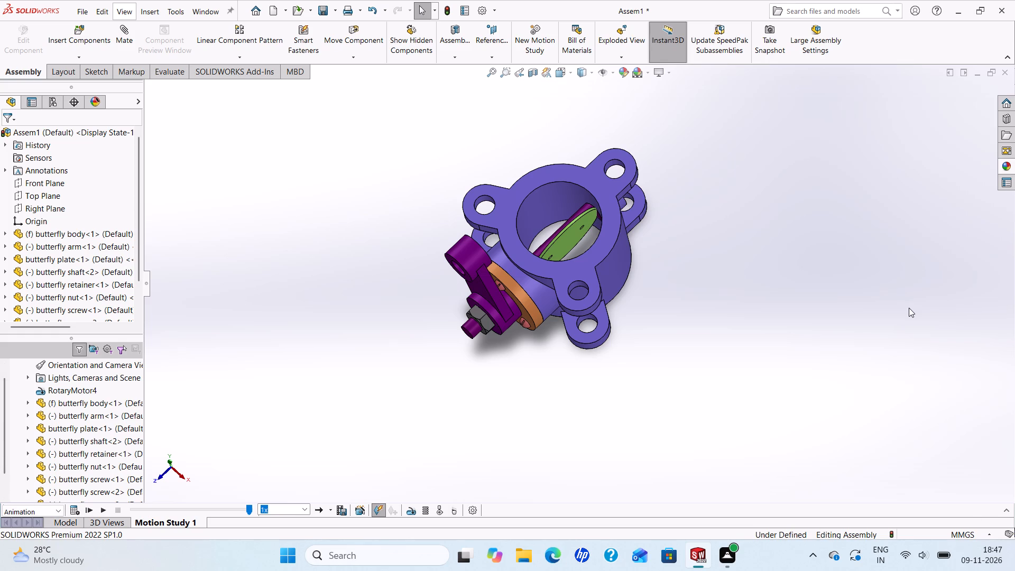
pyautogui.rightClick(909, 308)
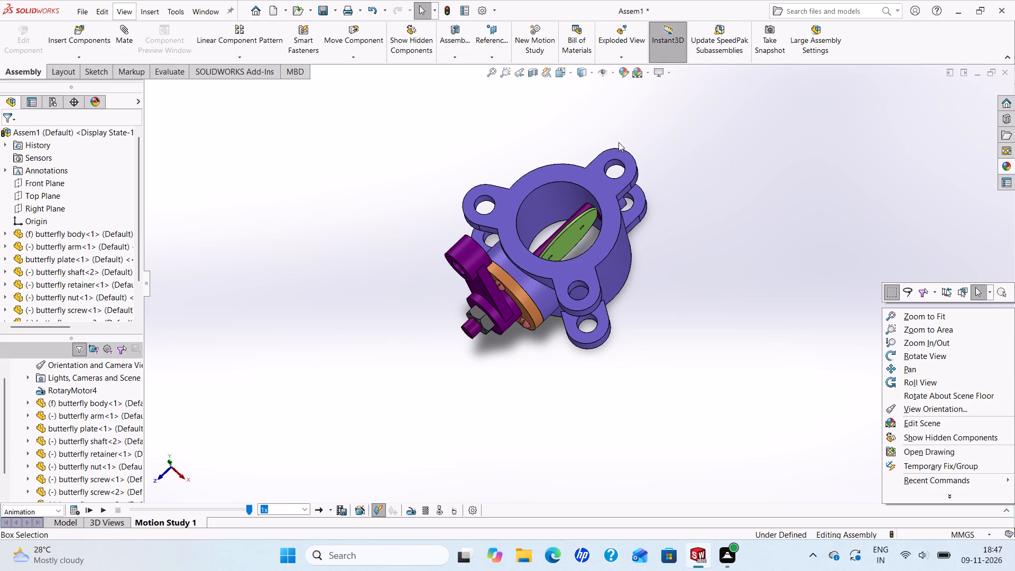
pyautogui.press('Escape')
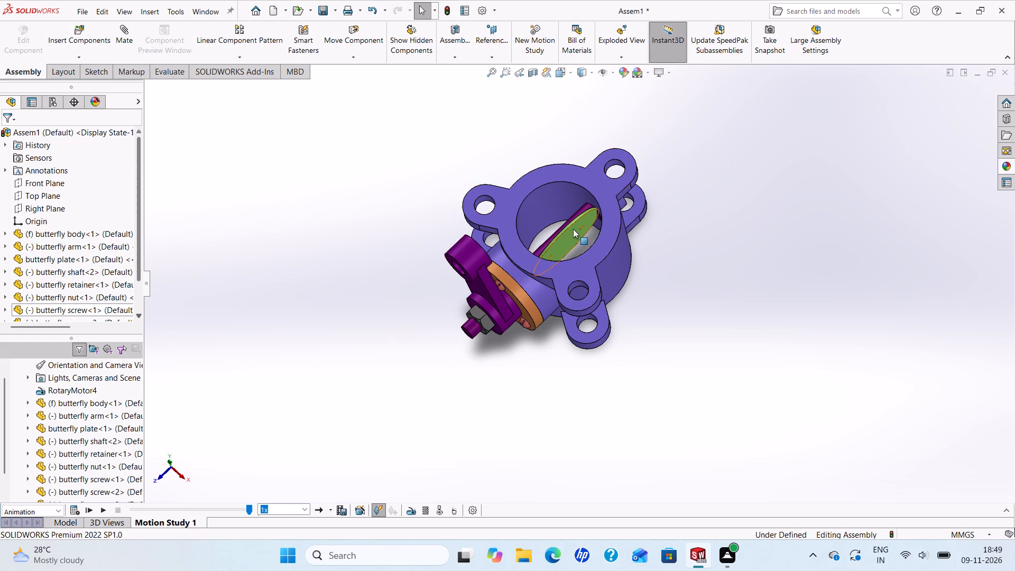
# Replay the motion study animation and examine the turning disc and shaft and the arm, nut and retainer end up close.
pyautogui.scroll(-1, 574, 229)
pyautogui.scroll(1, 561, 223)
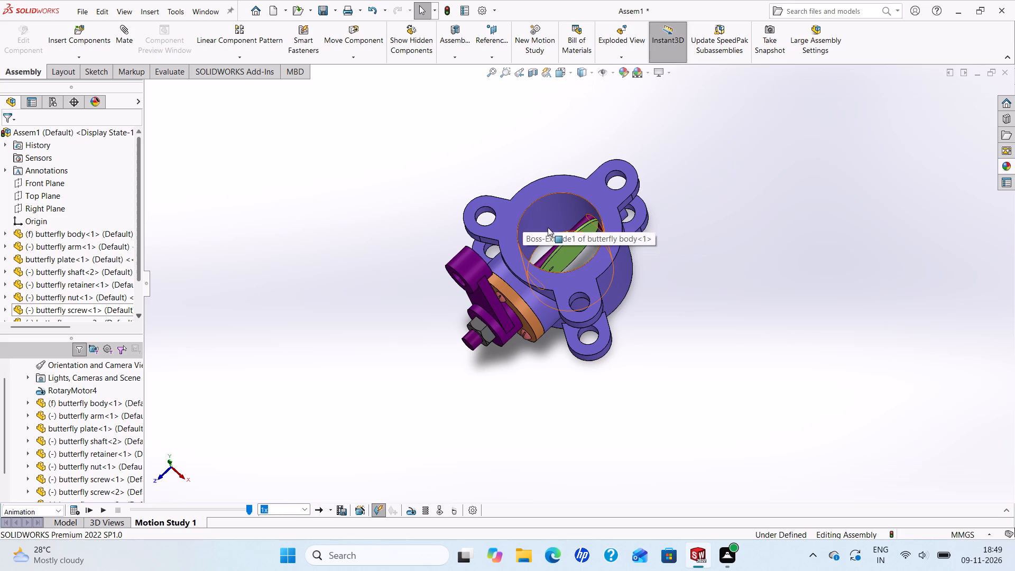
pyautogui.scroll(-1, 564, 261)
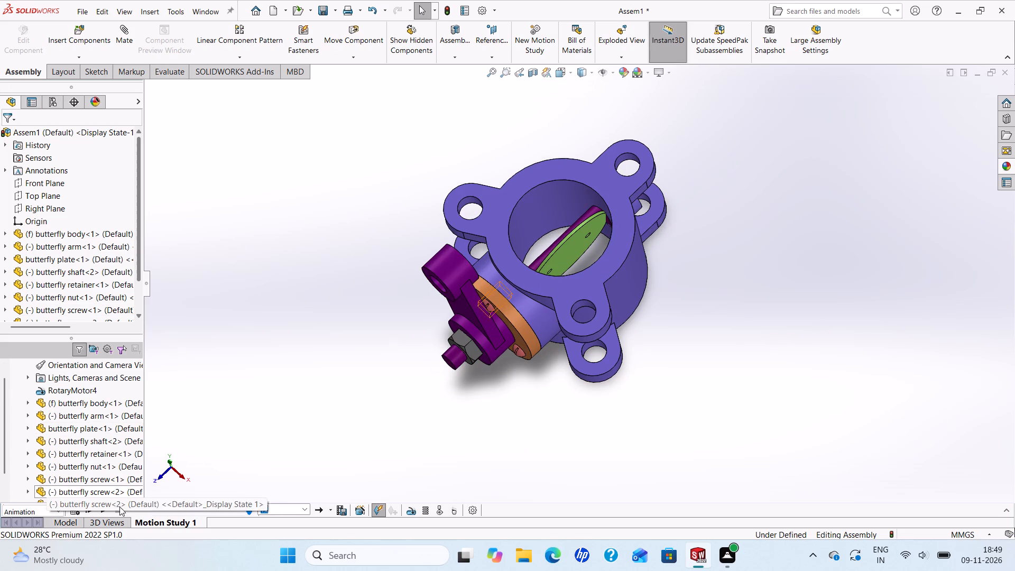
pyautogui.click(104, 505)
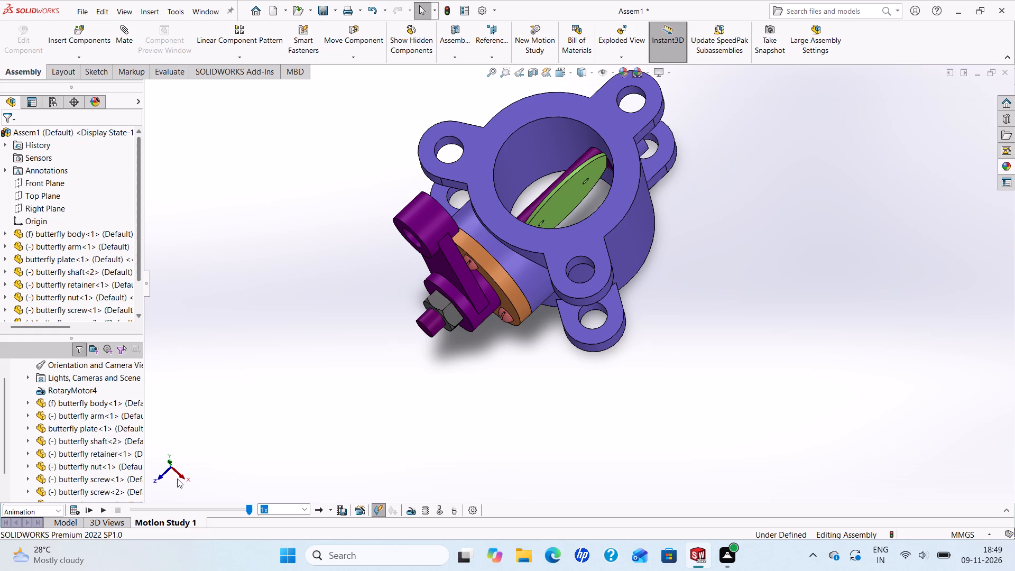
pyautogui.click(104, 509)
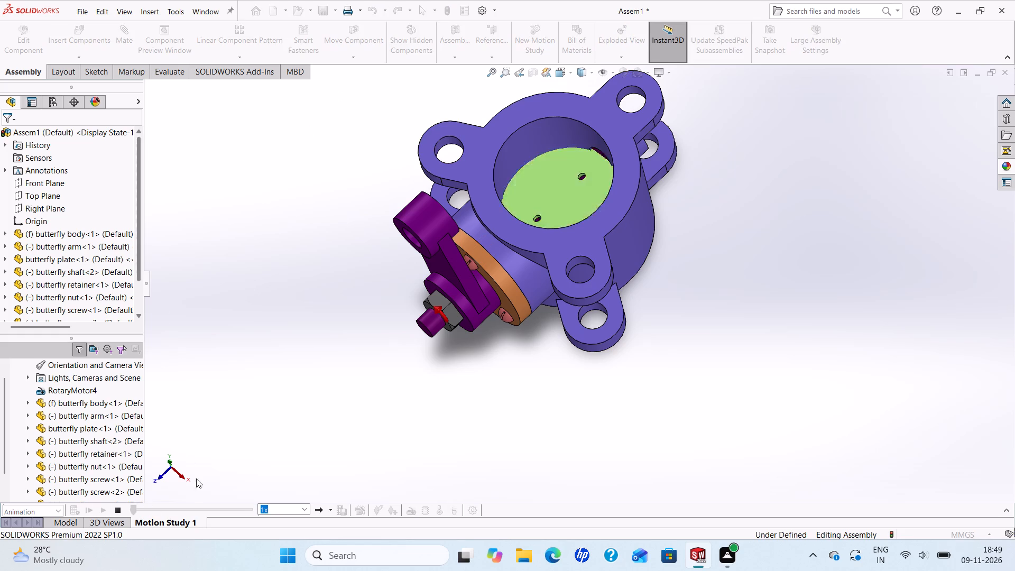
pyautogui.scroll(2, 623, 152)
pyautogui.scroll(-2, 627, 160)
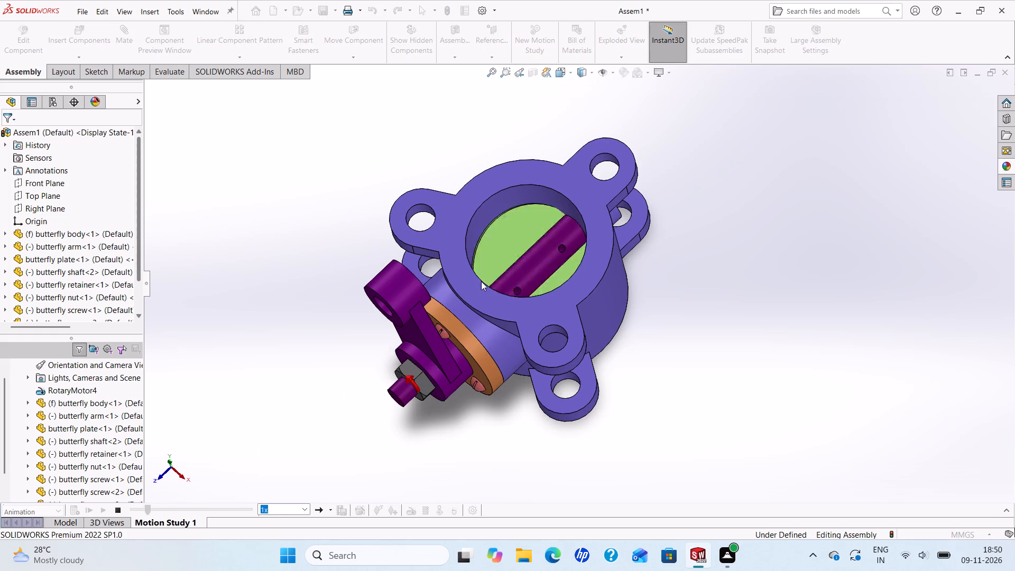
pyautogui.scroll(-2, 409, 339)
pyautogui.scroll(2, 419, 349)
pyautogui.scroll(-3, 568, 311)
pyautogui.scroll(-2, 690, 296)
pyautogui.scroll(2, 690, 297)
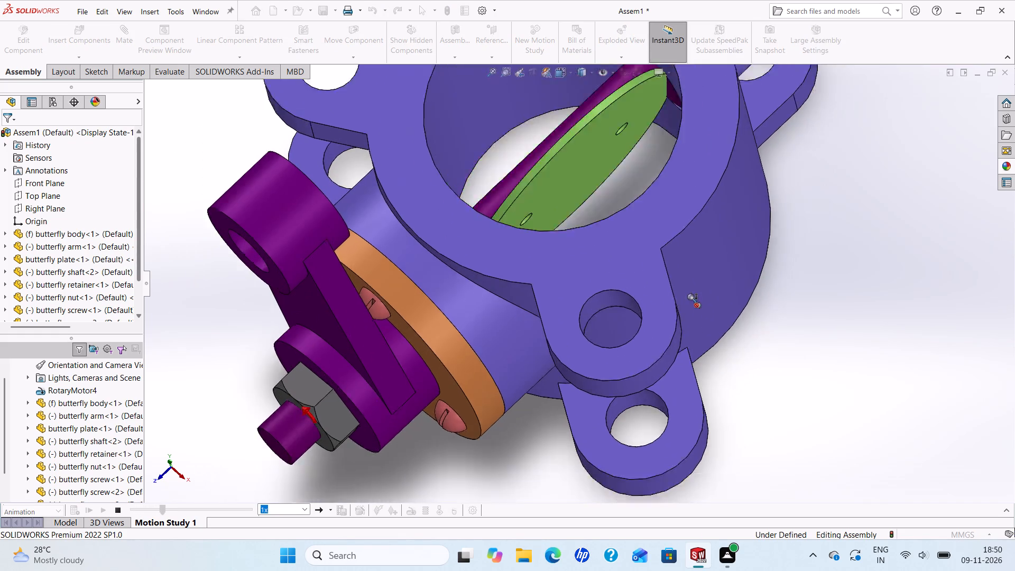
pyautogui.scroll(2, 690, 297)
pyautogui.scroll(-2, 685, 296)
pyautogui.scroll(2, 667, 294)
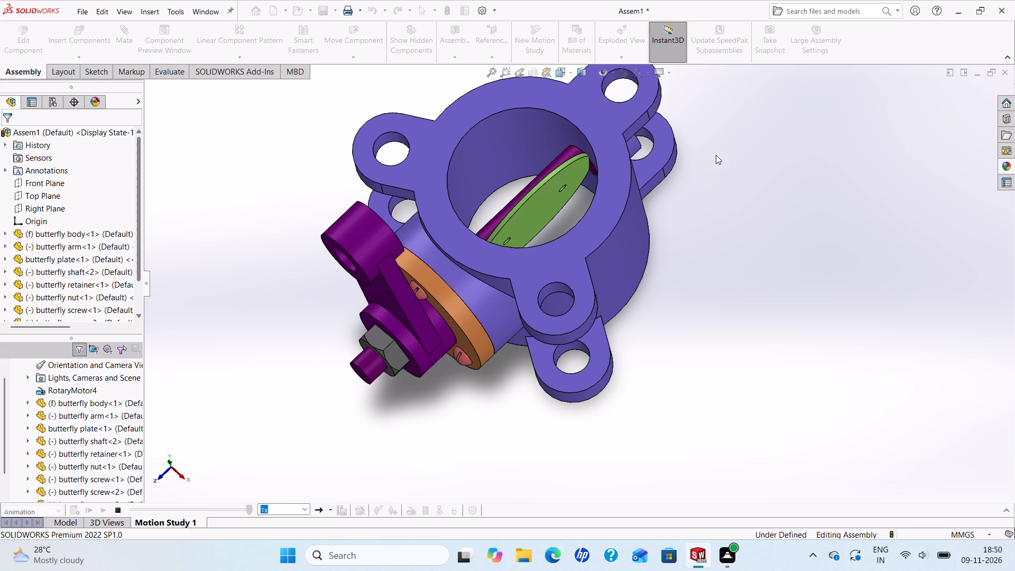
pyautogui.scroll(2, 490, 220)
pyautogui.scroll(-2, 500, 225)
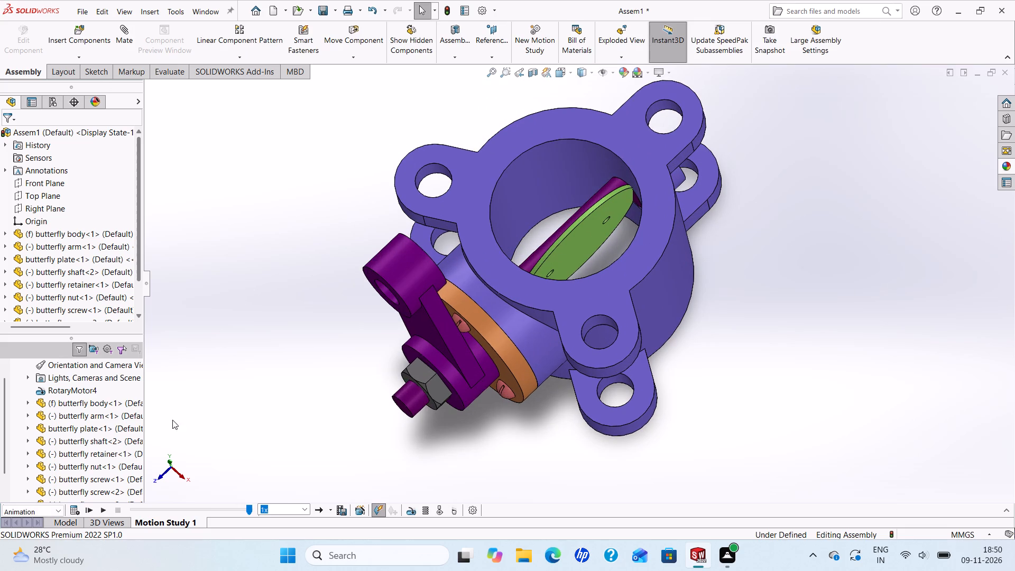
# Play the animation several more times and watch the disc and shaft rotate inside the valve body's bore.
pyautogui.click(100, 511)
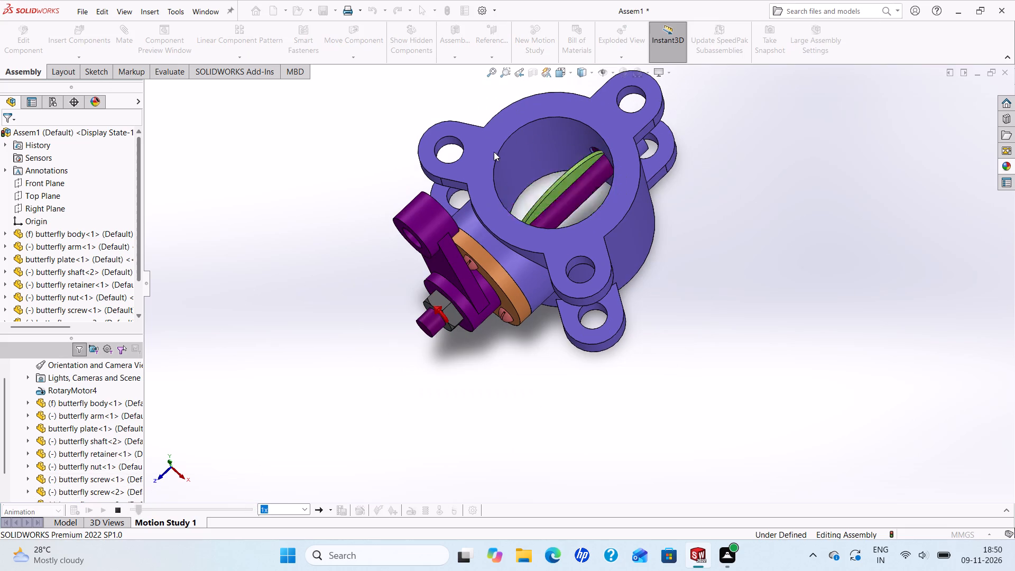
pyautogui.scroll(2, 553, 189)
pyautogui.scroll(-3, 545, 191)
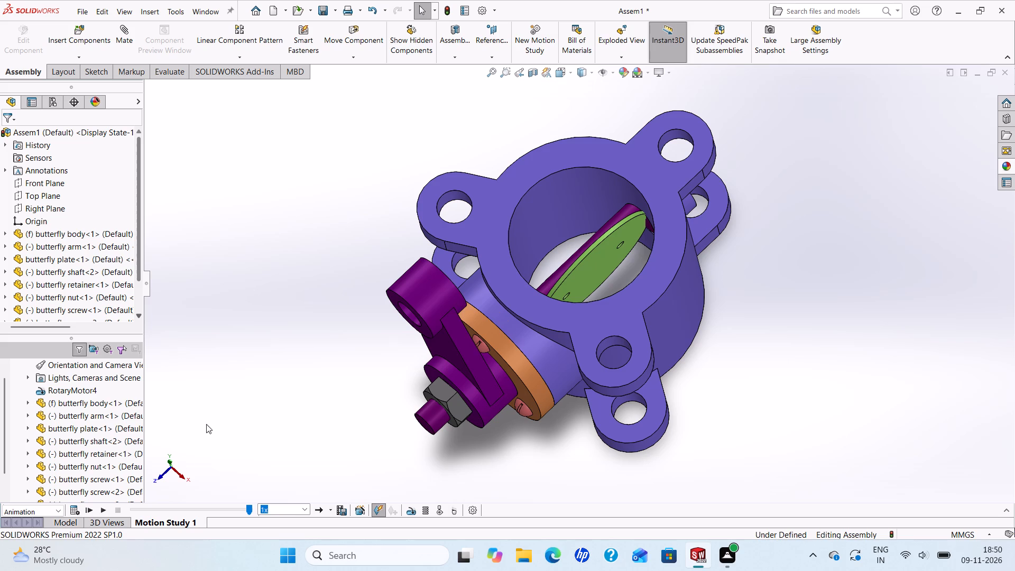
pyautogui.click(105, 514)
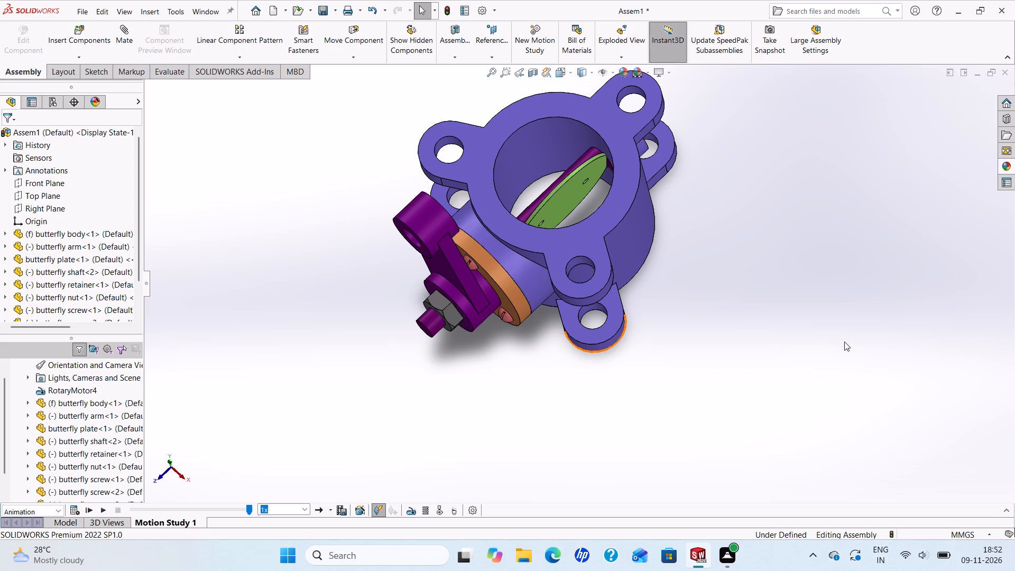
pyautogui.scroll(2, 451, 229)
pyautogui.scroll(-2, 664, 213)
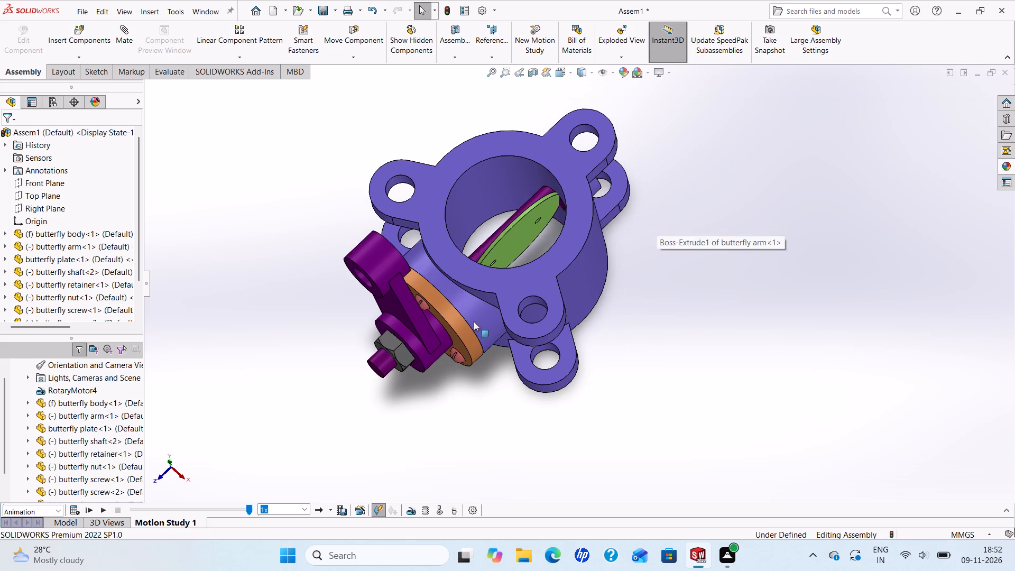
pyautogui.click(98, 513)
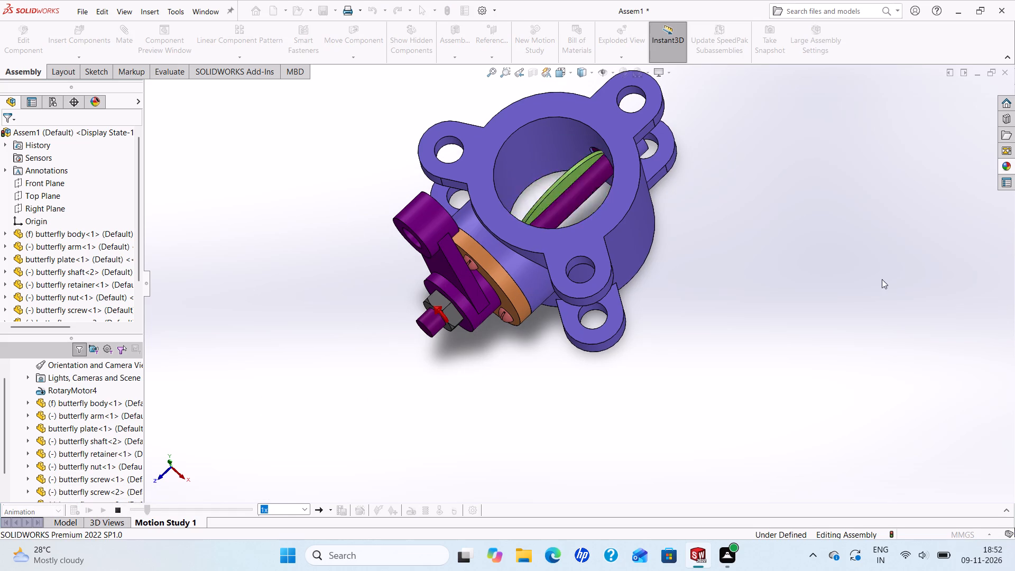
pyautogui.scroll(-1, 620, 162)
pyautogui.scroll(2, 616, 167)
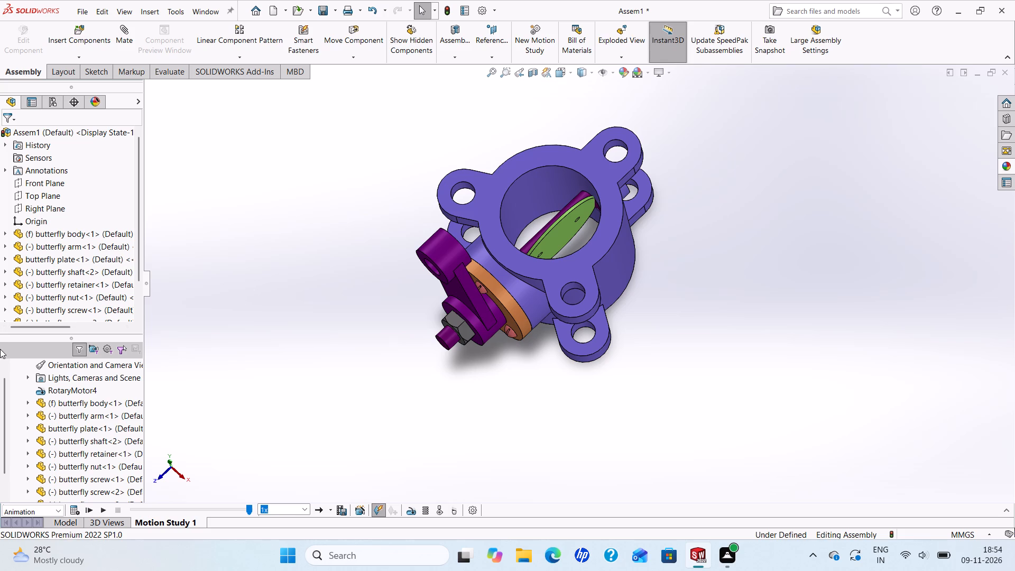
pyautogui.click(104, 510)
pyautogui.scroll(1, 495, 208)
pyautogui.scroll(-1, 585, 179)
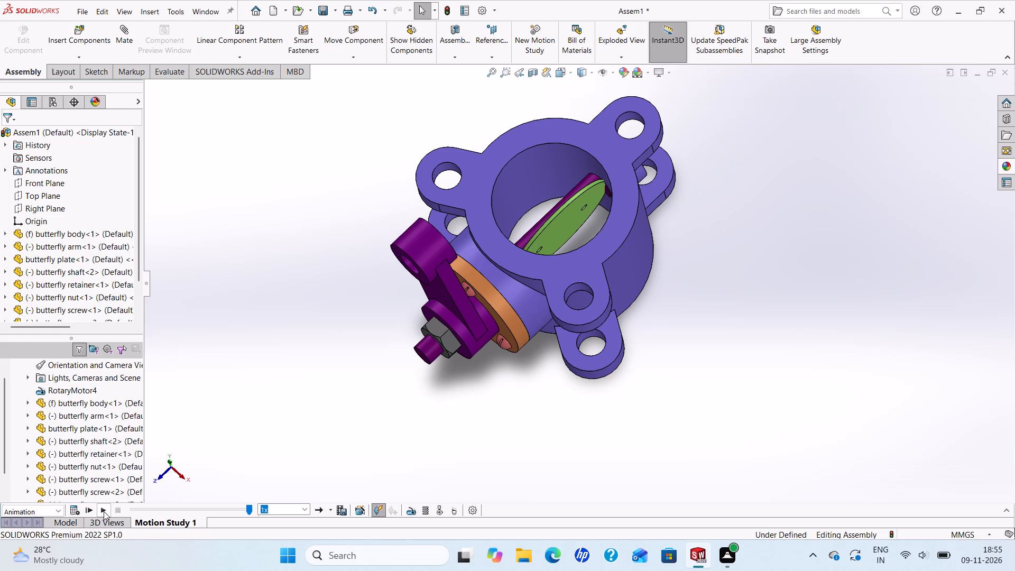
pyautogui.moveTo(103, 511); pyautogui.dragTo(103, 503)
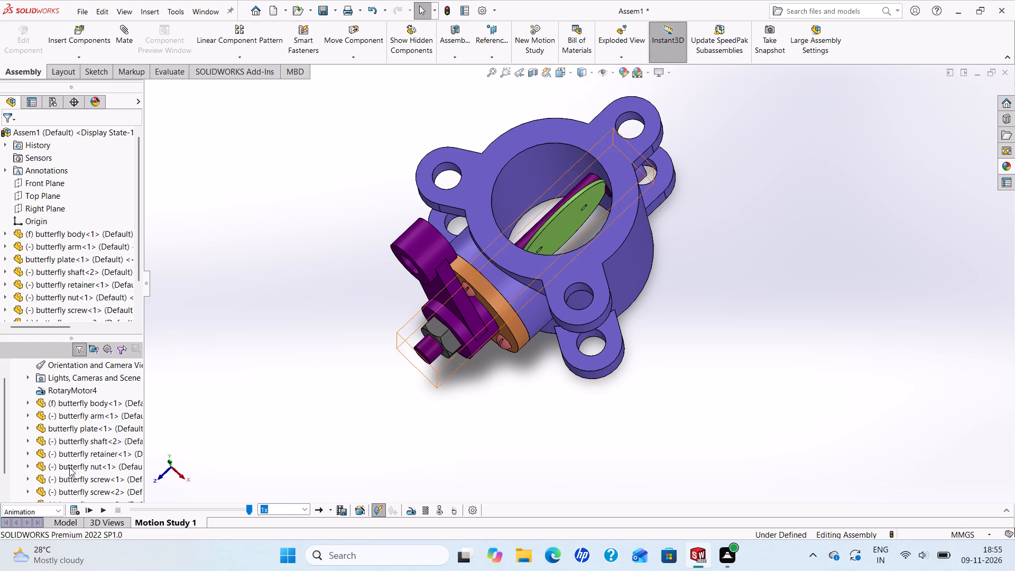
pyautogui.click(97, 509)
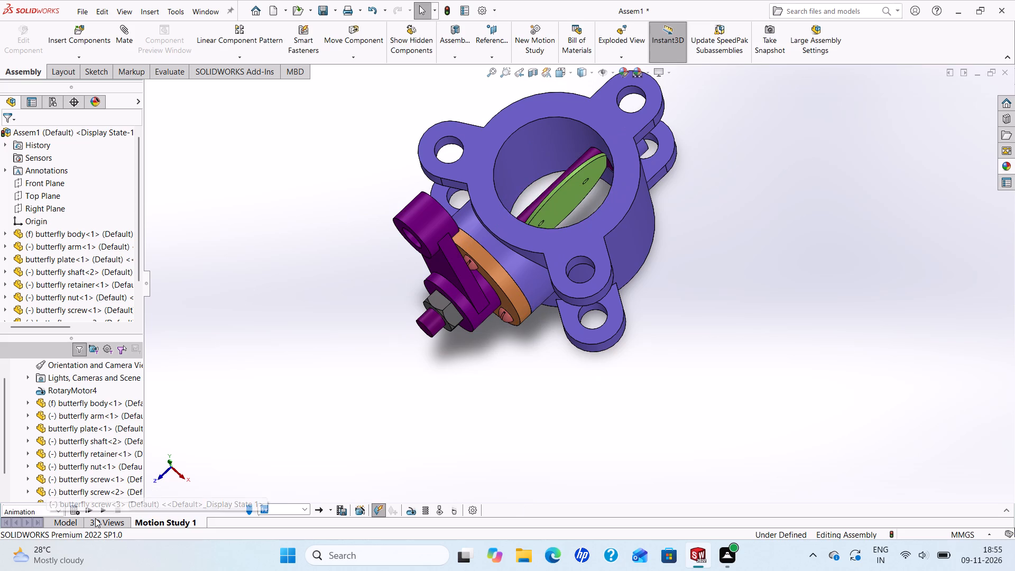
# Replay the animation and examine the rotating disc and shaft at different distances and from another side of the valve body.
pyautogui.click(101, 506)
pyautogui.scroll(2, 489, 205)
pyautogui.scroll(-2, 565, 233)
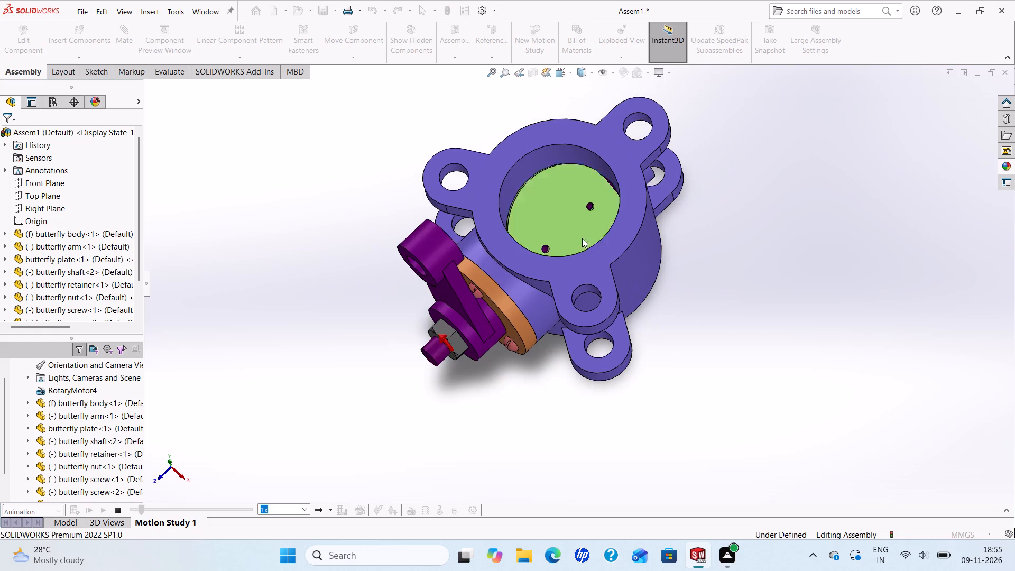
pyautogui.scroll(-2, 618, 296)
pyautogui.scroll(4, 607, 311)
pyautogui.scroll(-3, 624, 280)
pyautogui.scroll(3, 605, 256)
pyautogui.scroll(-2, 547, 266)
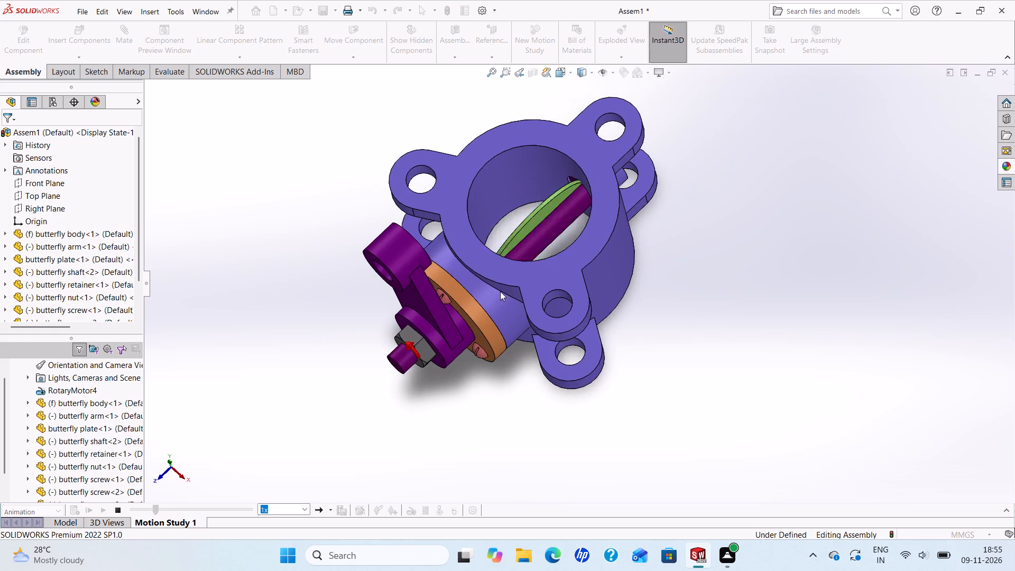
pyautogui.scroll(2, 377, 303)
pyautogui.scroll(-1, 392, 383)
pyautogui.scroll(1, 324, 284)
pyautogui.scroll(-1, 386, 402)
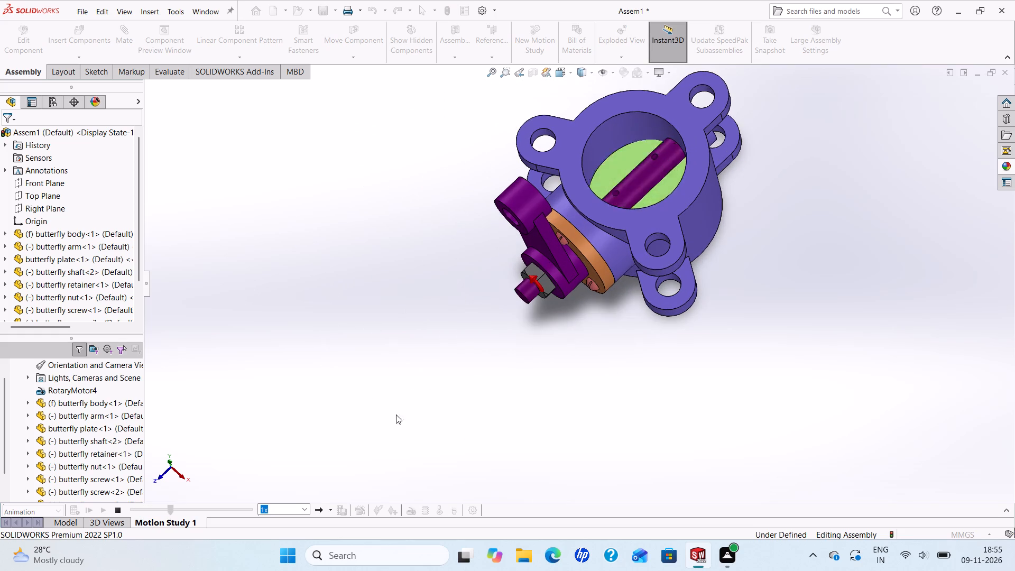
pyautogui.scroll(-1, 621, 263)
pyautogui.scroll(2, 606, 260)
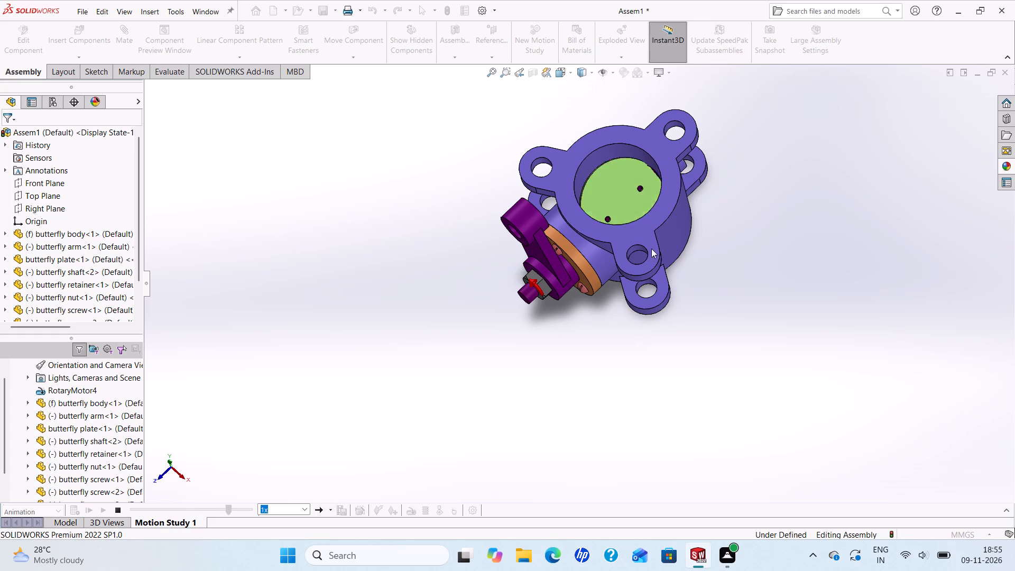
pyautogui.moveTo(673, 241); pyautogui.dragTo(610, 326, button='middle')
pyautogui.scroll(-2, 700, 233)
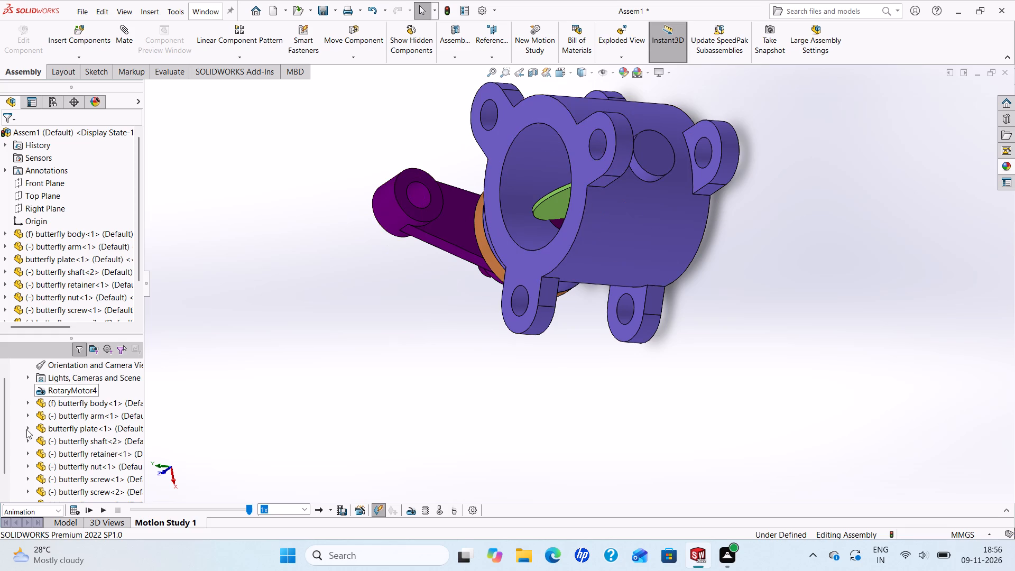
# Play the animation four more times and watch the disc and shaft turn through the bore.
pyautogui.click(102, 506)
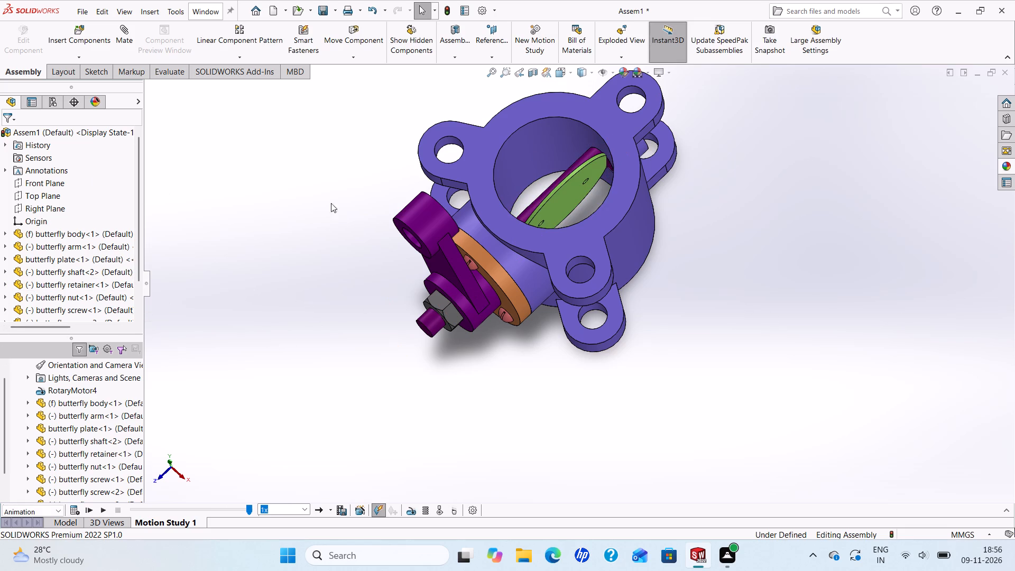
pyautogui.click(103, 511)
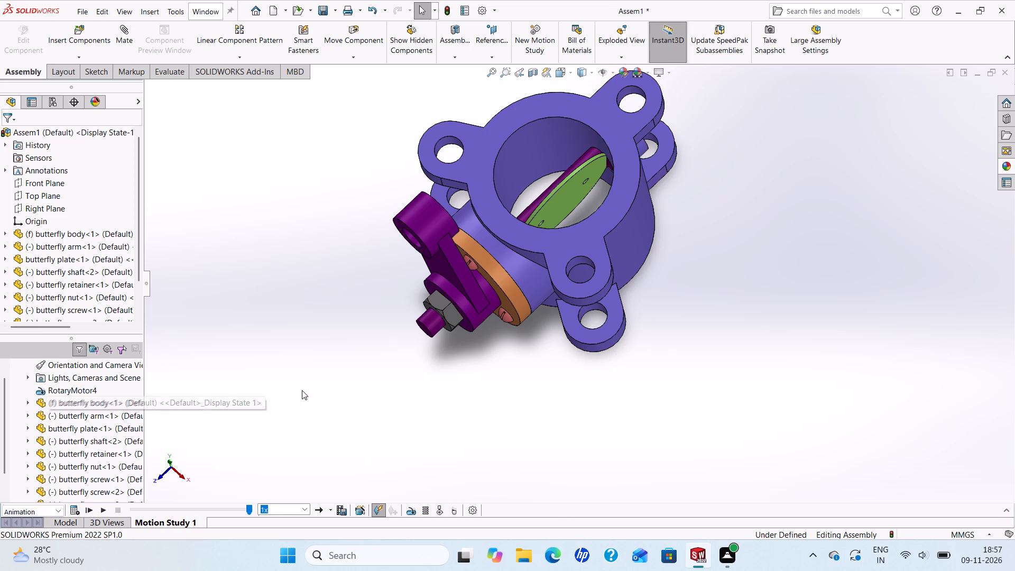
pyautogui.click(101, 506)
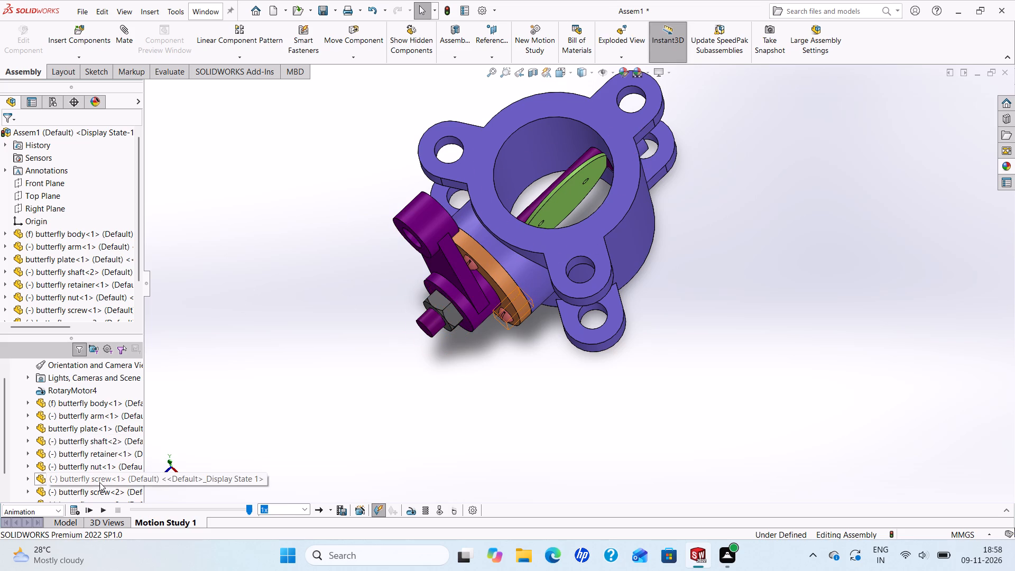
pyautogui.click(103, 511)
pyautogui.scroll(1, 653, 173)
pyautogui.scroll(-1, 640, 186)
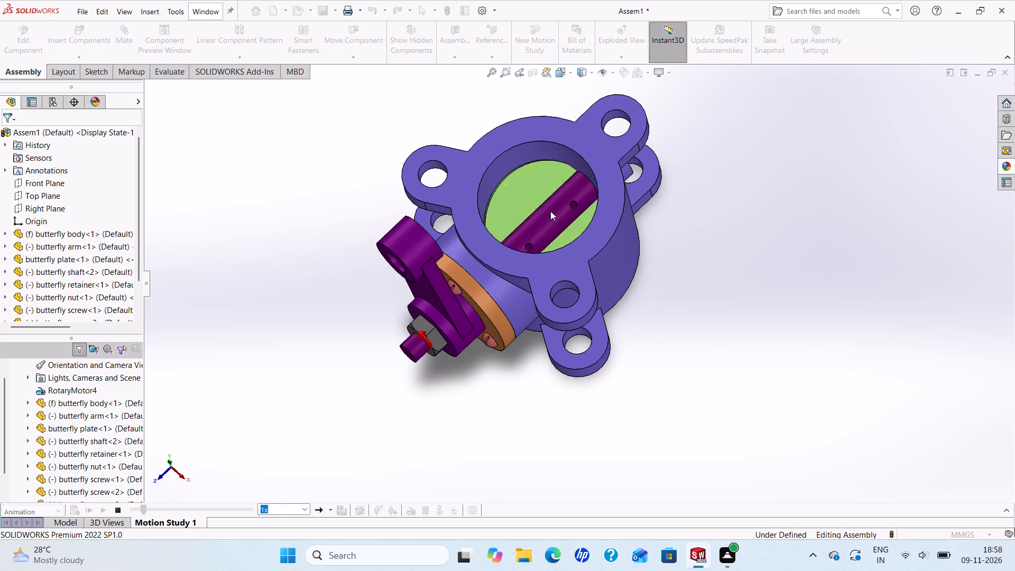
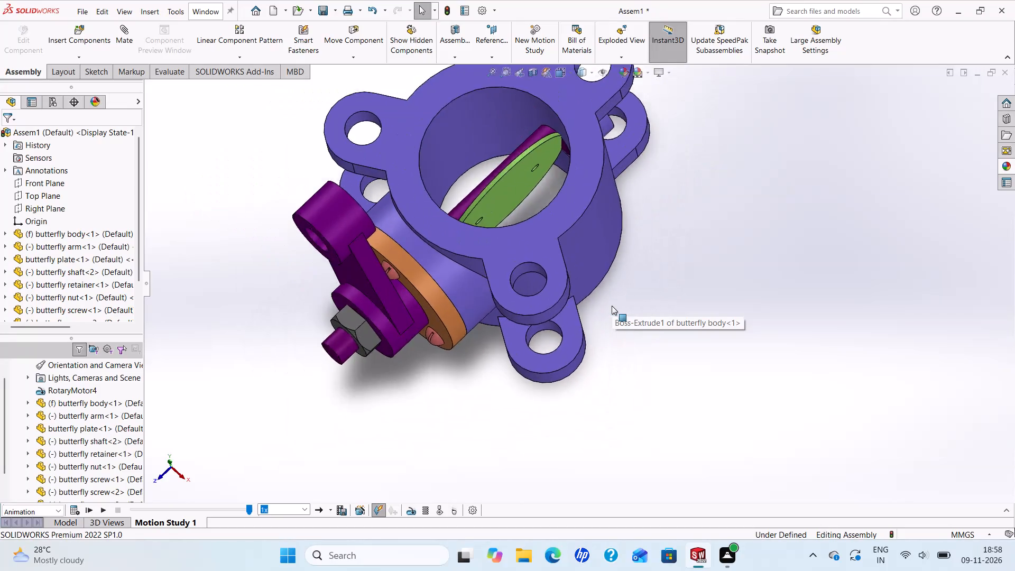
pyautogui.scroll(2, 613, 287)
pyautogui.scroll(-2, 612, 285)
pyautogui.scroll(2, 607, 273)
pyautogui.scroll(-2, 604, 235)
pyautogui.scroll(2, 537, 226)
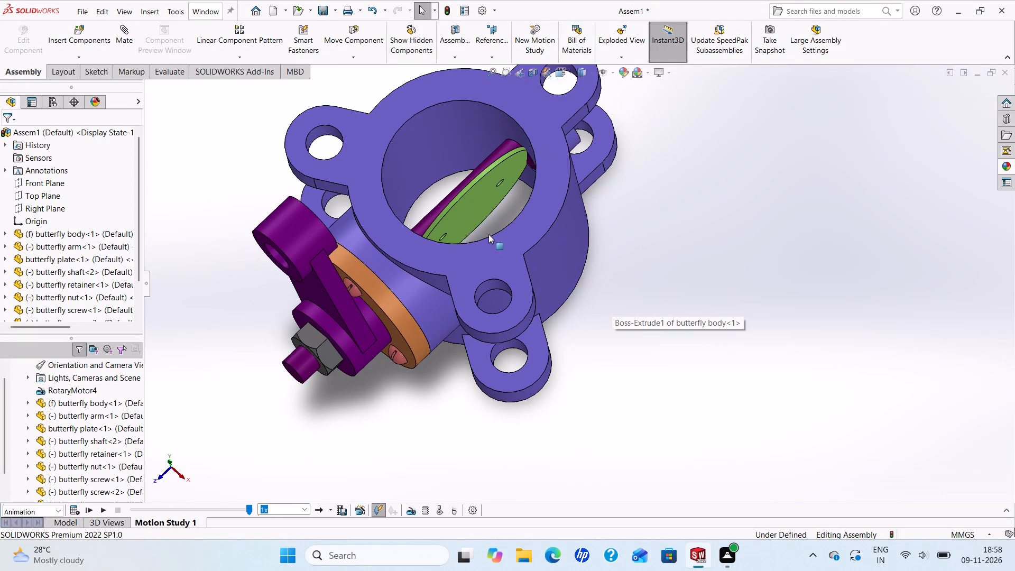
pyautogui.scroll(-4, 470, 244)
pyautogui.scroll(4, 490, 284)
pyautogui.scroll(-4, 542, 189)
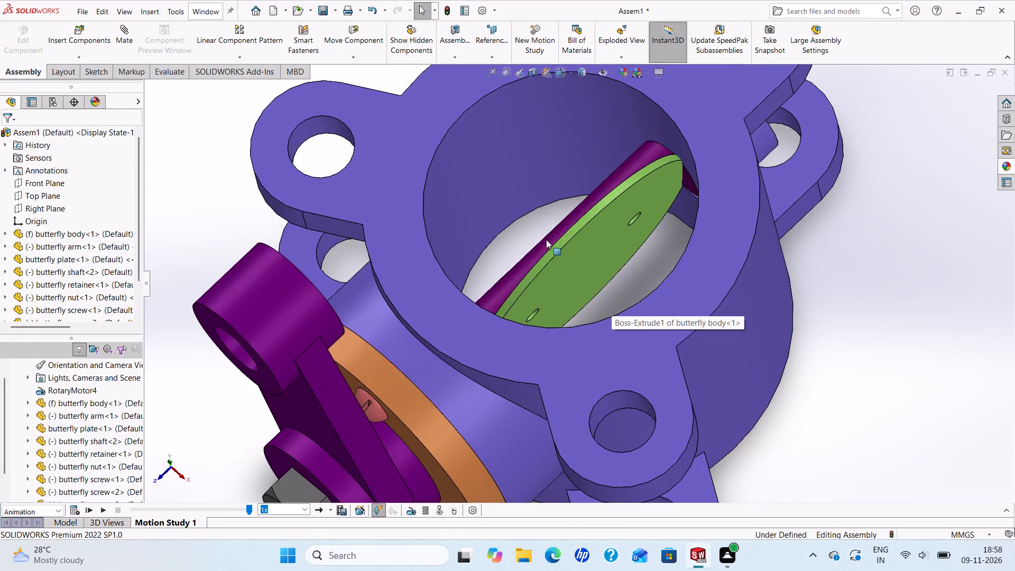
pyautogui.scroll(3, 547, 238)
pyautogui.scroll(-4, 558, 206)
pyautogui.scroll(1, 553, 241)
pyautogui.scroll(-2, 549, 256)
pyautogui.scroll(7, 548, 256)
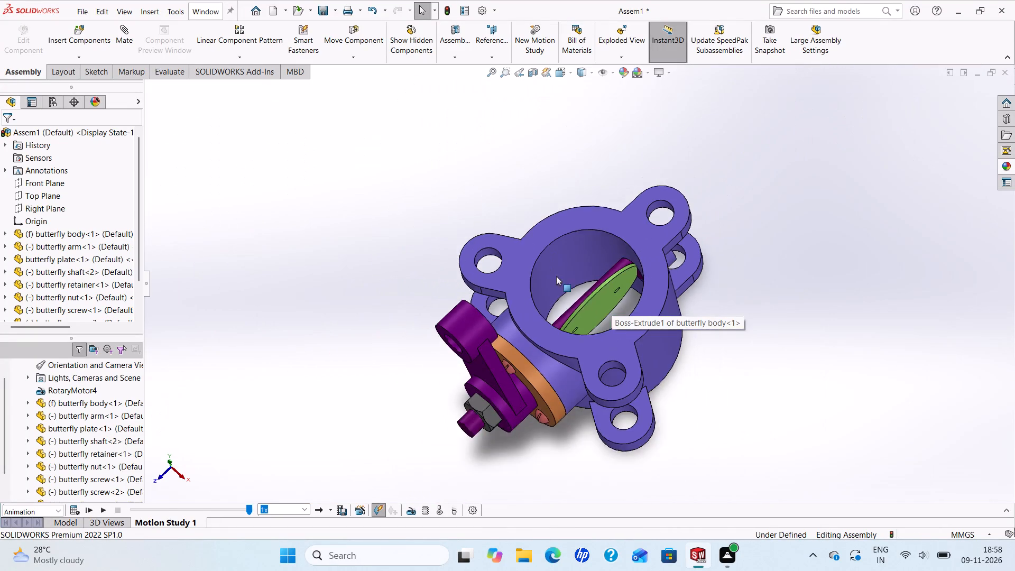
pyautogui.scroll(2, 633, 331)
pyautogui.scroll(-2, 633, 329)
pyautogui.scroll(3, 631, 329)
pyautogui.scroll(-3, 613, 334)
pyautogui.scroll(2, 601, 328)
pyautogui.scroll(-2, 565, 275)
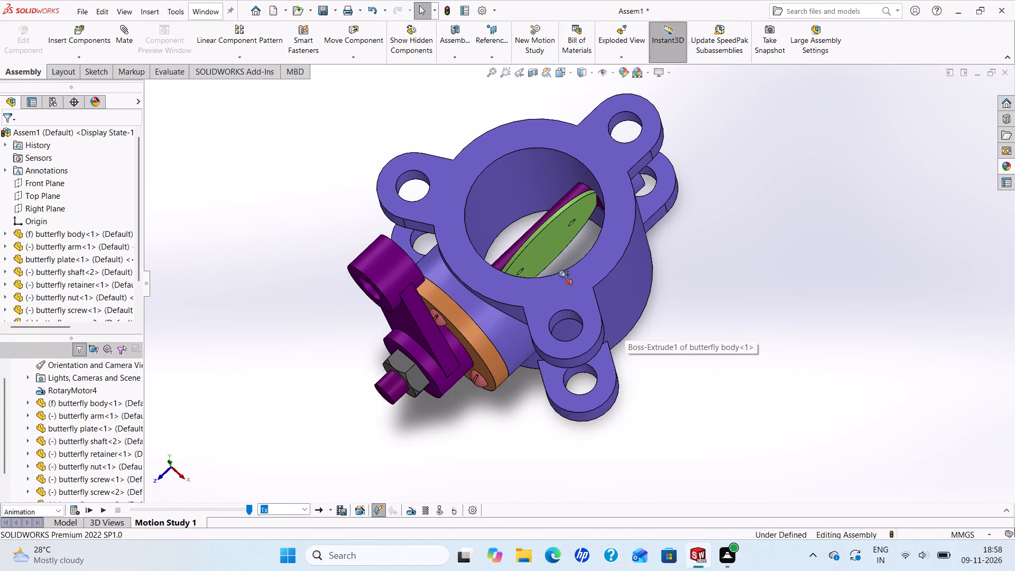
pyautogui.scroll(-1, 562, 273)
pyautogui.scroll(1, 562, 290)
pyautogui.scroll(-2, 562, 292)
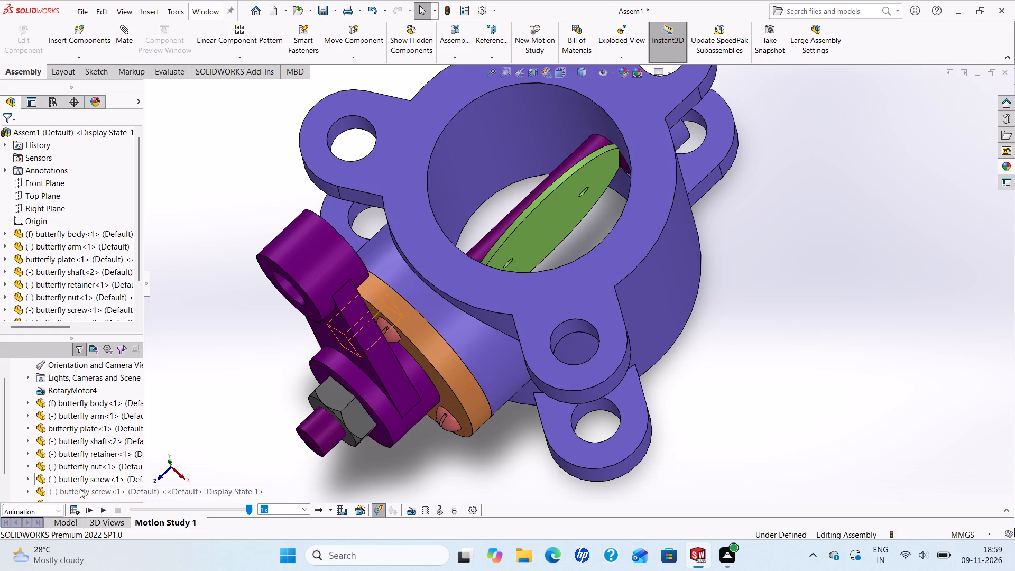
# Play the motion study animation eight more times and watch the disc and shaft rotate inside the valve body's bore.
pyautogui.click(99, 508)
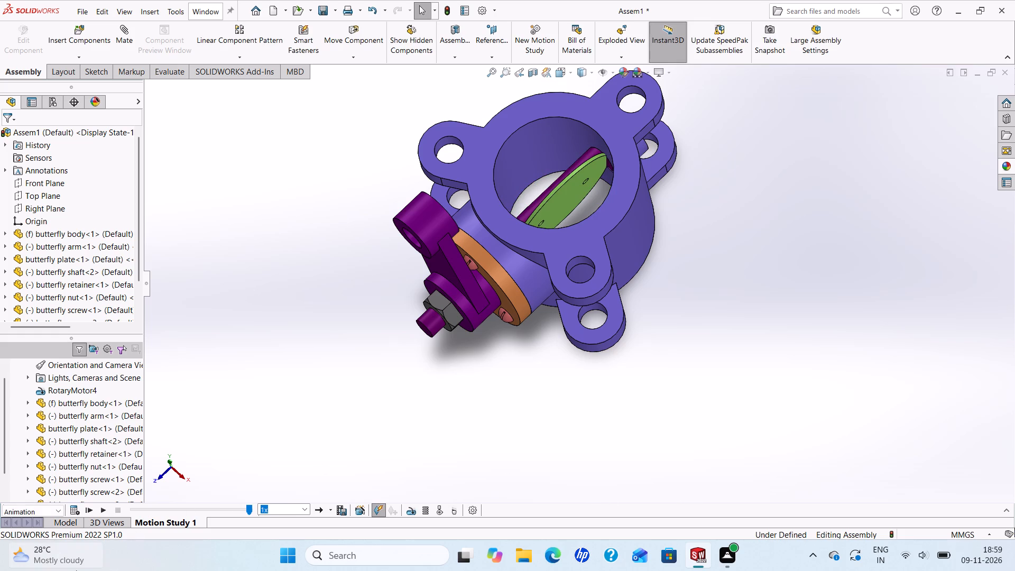
pyautogui.click(101, 512)
pyautogui.scroll(2, 676, 124)
pyautogui.scroll(-2, 631, 153)
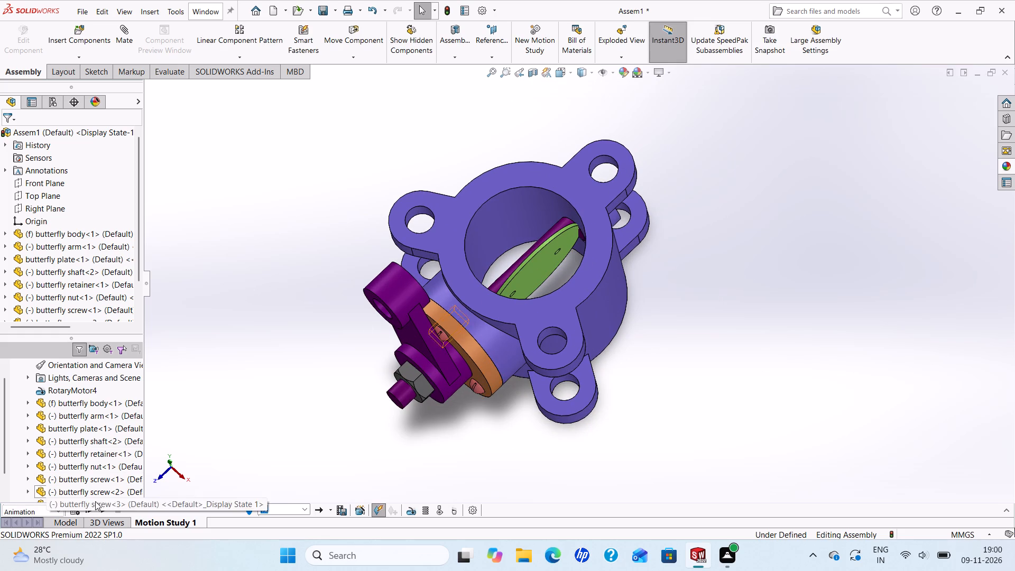
pyautogui.moveTo(109, 510); pyautogui.dragTo(118, 512)
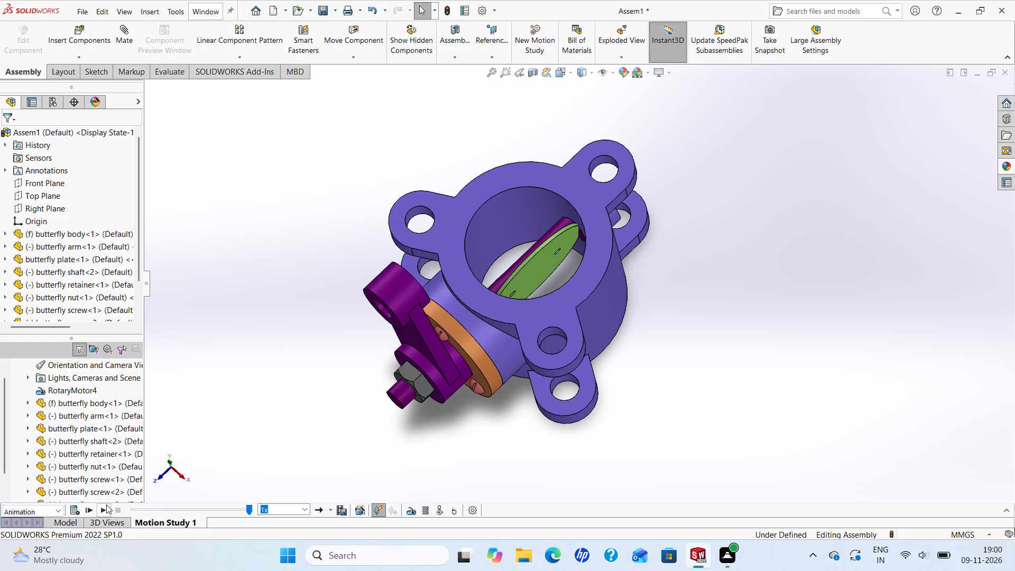
pyautogui.click(105, 508)
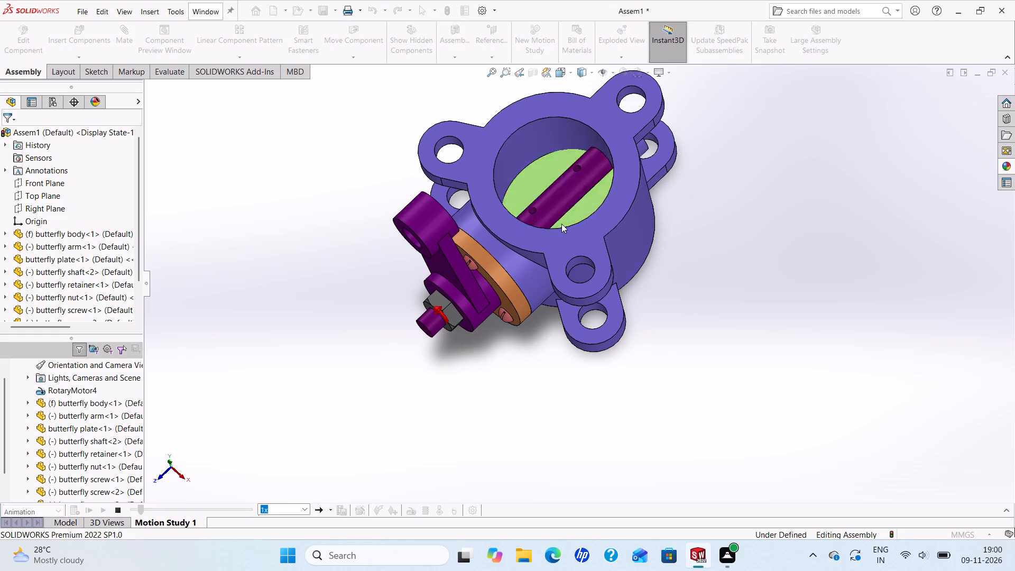
pyautogui.scroll(1, 573, 231)
pyautogui.scroll(-2, 594, 238)
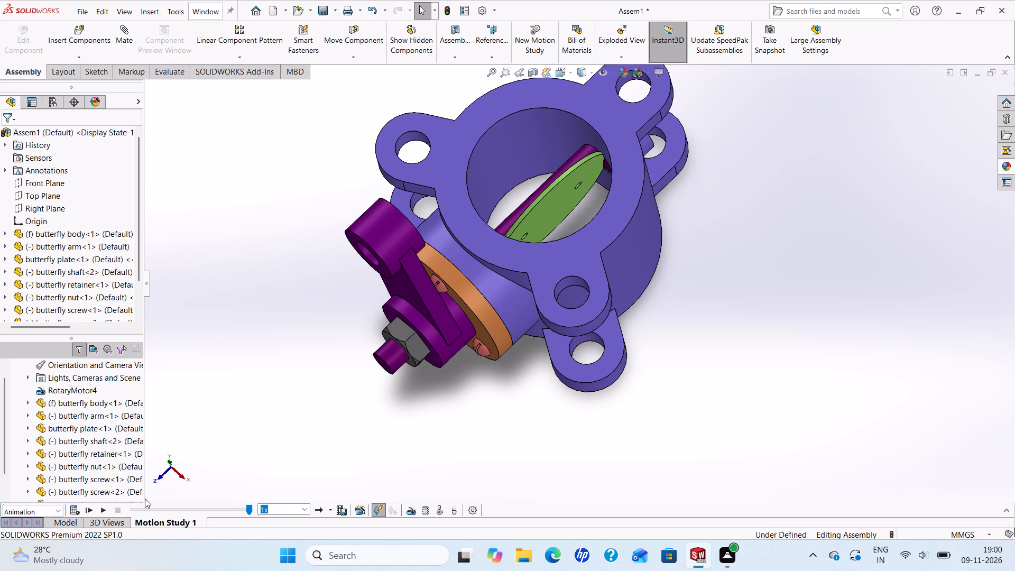
pyautogui.click(106, 510)
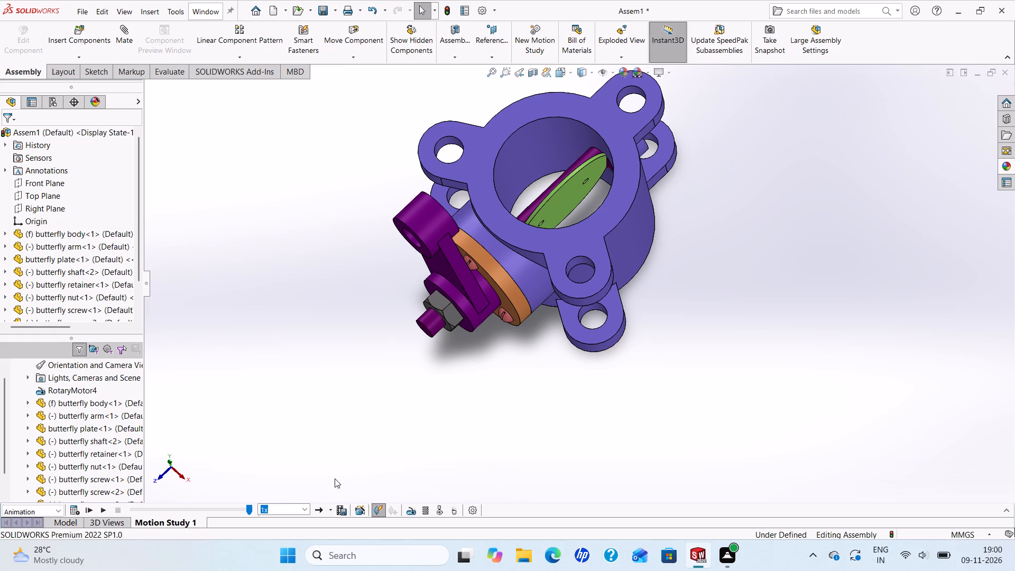
pyautogui.click(102, 509)
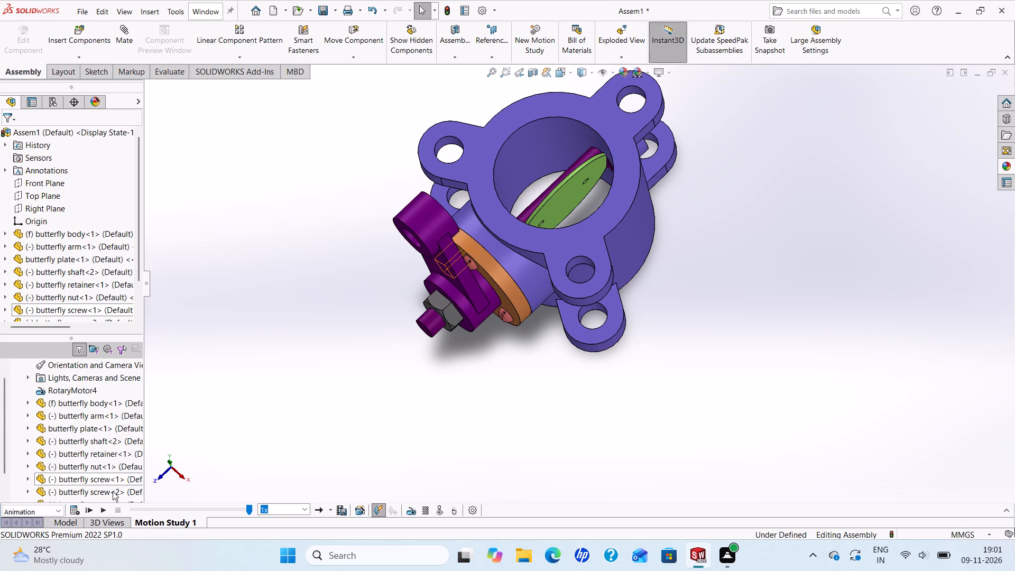
pyautogui.click(107, 507)
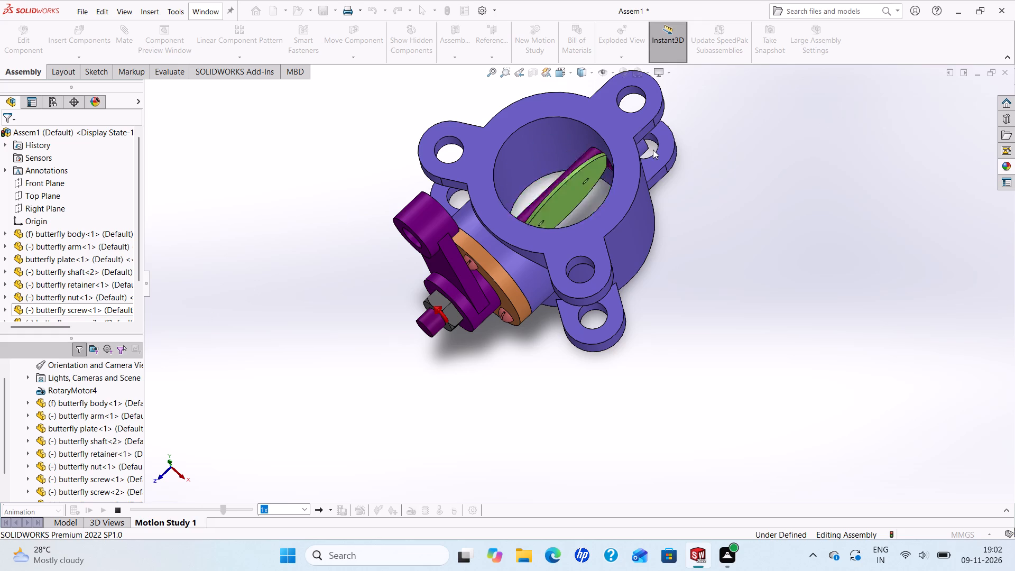
pyautogui.scroll(1, 653, 150)
pyautogui.scroll(-1, 650, 151)
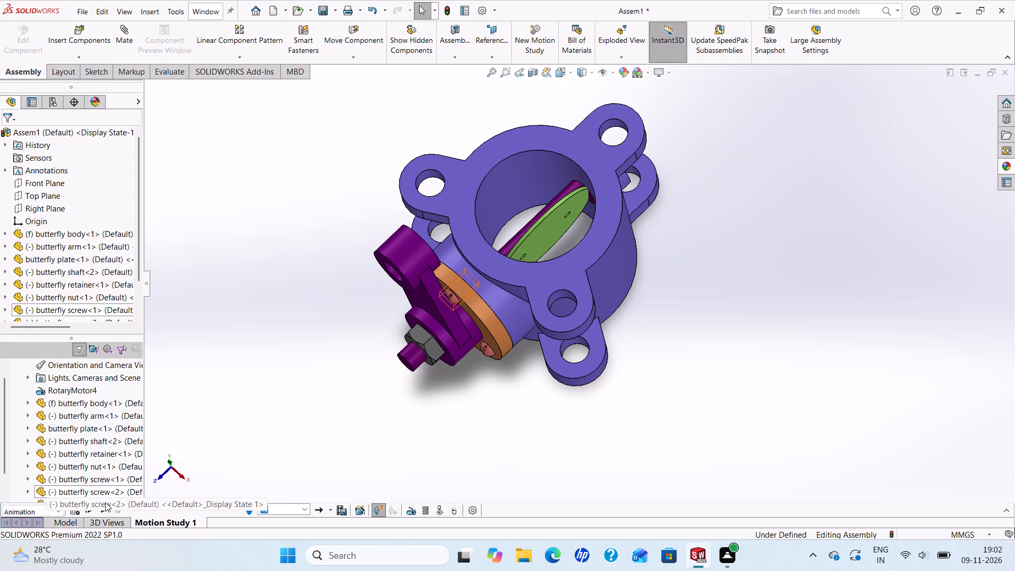
pyautogui.click(103, 509)
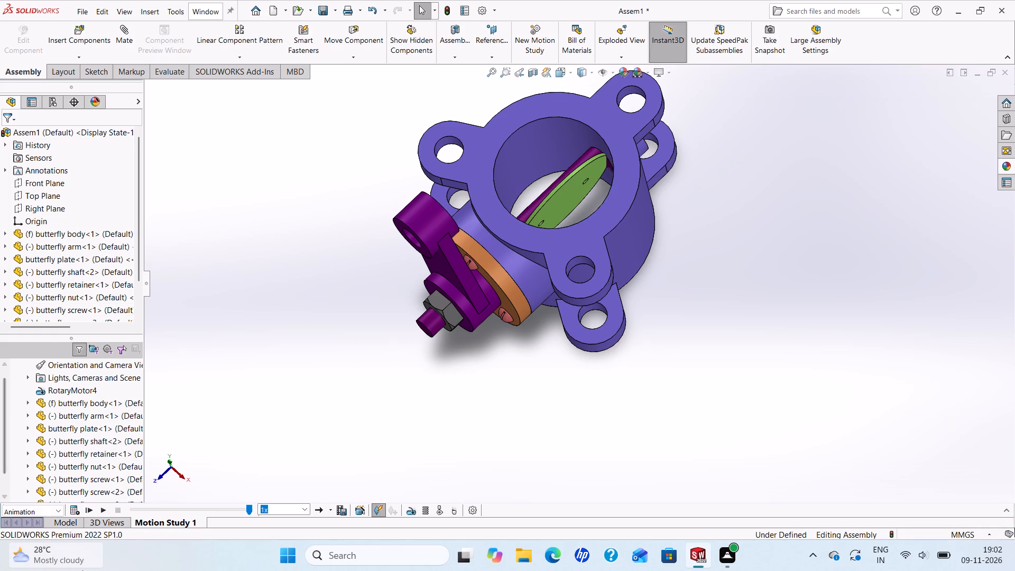
pyautogui.click(100, 508)
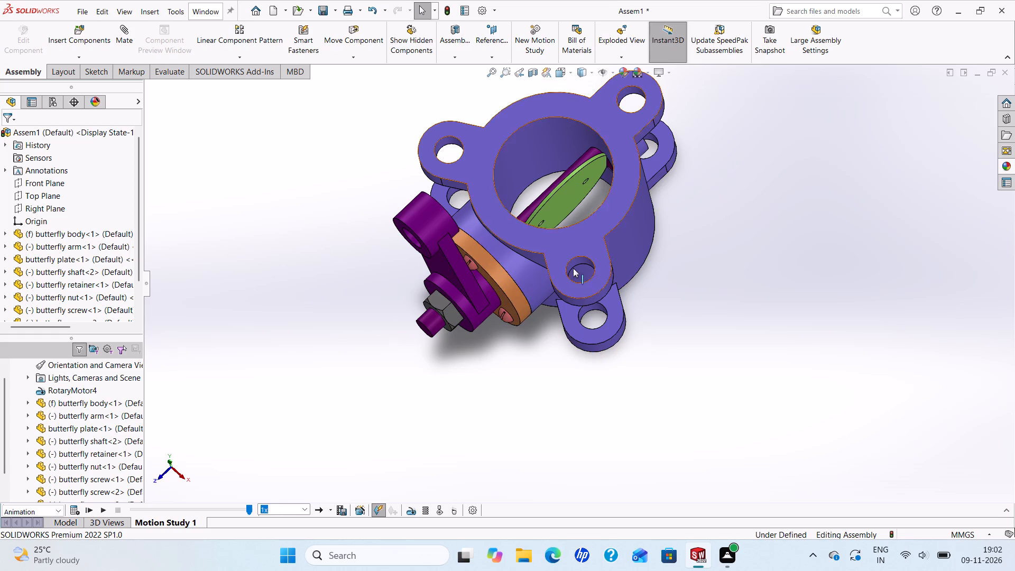
# Save the assembly without rebuilding as "Butterfly assembly" in the Attachments folder.
pyautogui.scroll(2, 592, 208)
pyautogui.scroll(-2, 588, 241)
pyautogui.scroll(-2, 569, 295)
pyautogui.moveTo(565, 300); pyautogui.dragTo(264, 152, button='middle')
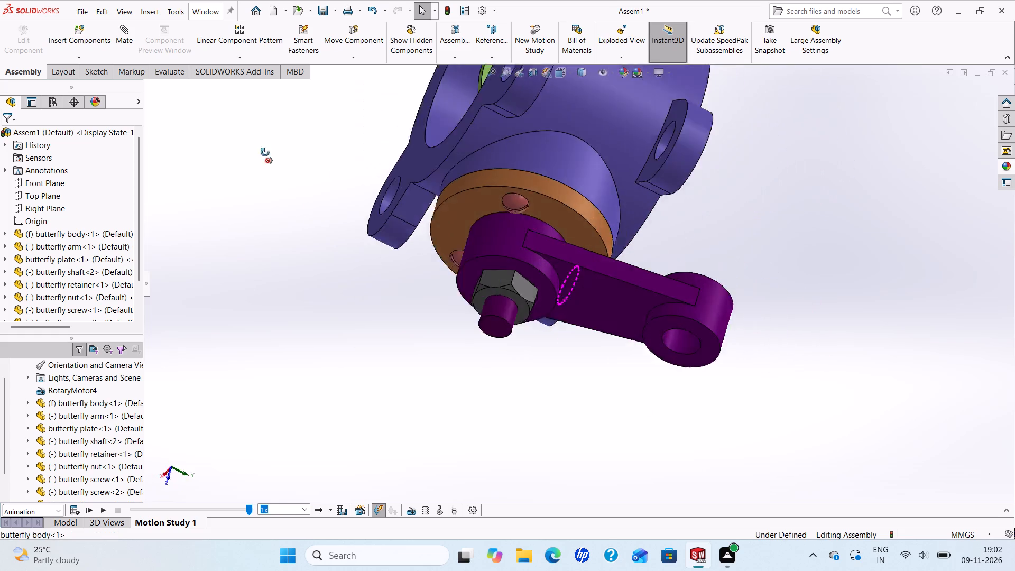
pyautogui.moveTo(264, 152); pyautogui.dragTo(360, 318, button='middle')
pyautogui.scroll(3, 361, 317)
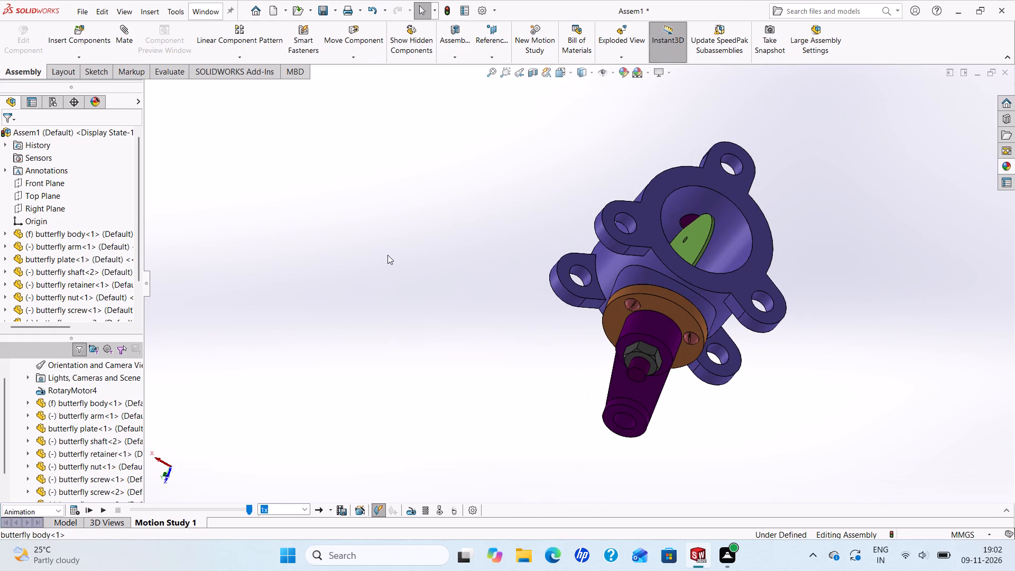
pyautogui.hotkey('ctrl', 's')
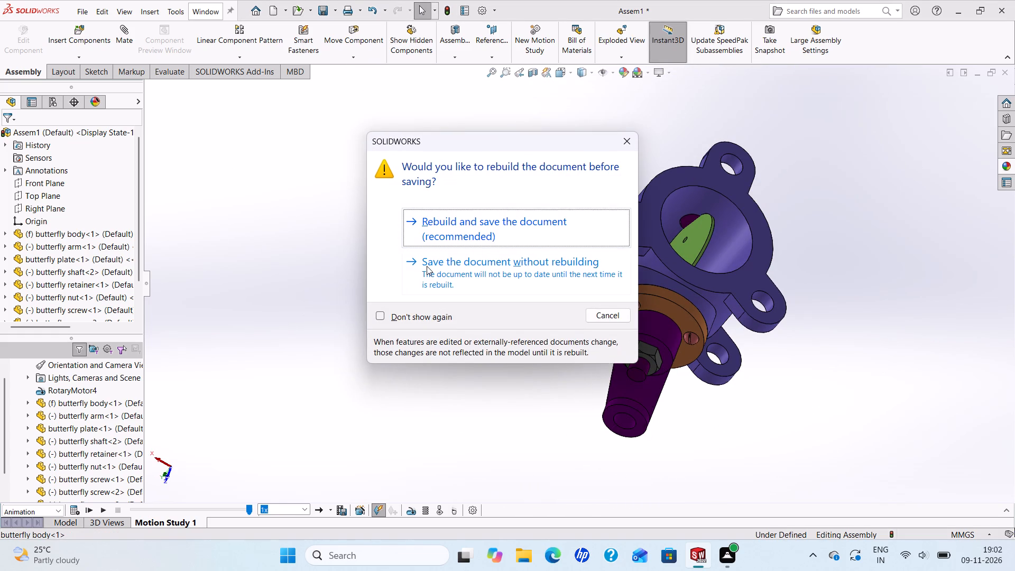
pyautogui.click(427, 266)
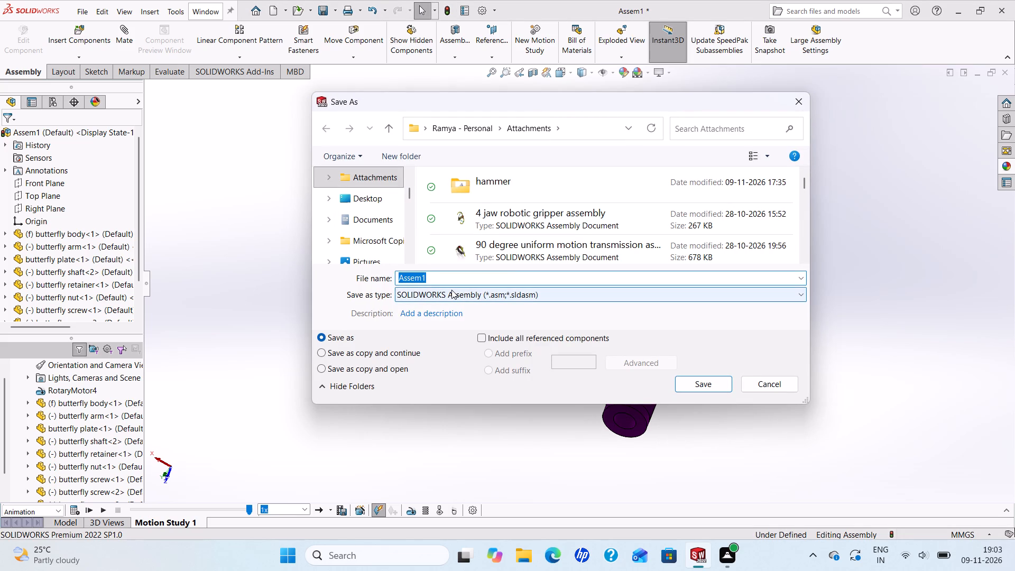
pyautogui.press('b')
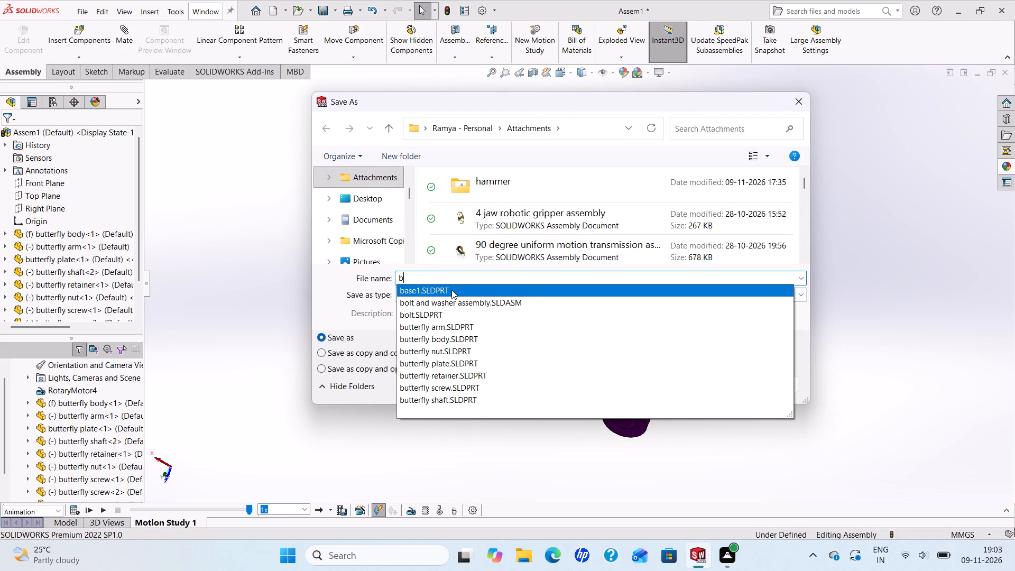
pyautogui.press('BackSpace')
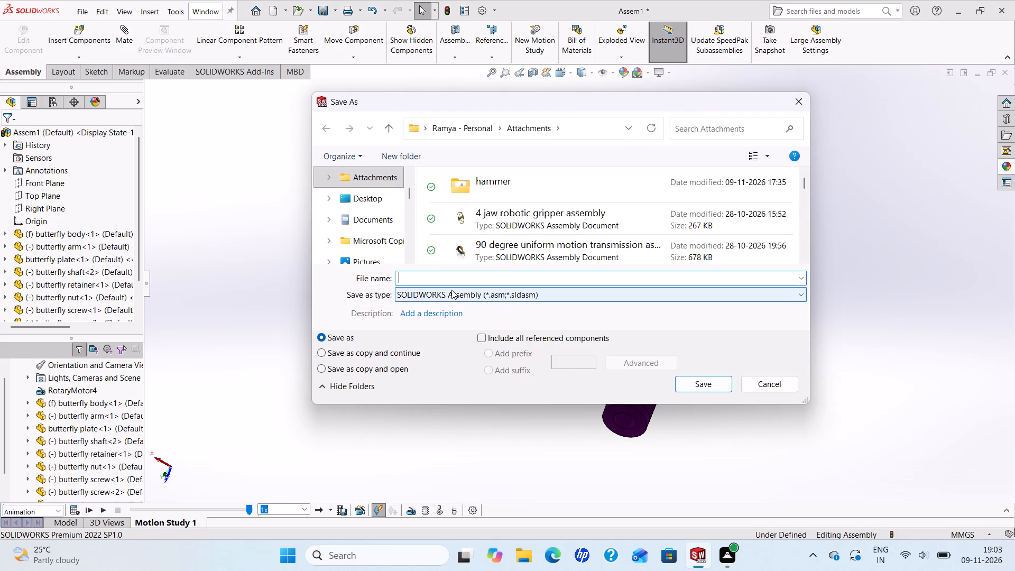
pyautogui.write('utter')
pyautogui.write('fly')
pyautogui.press('space')
pyautogui.write('assembly')
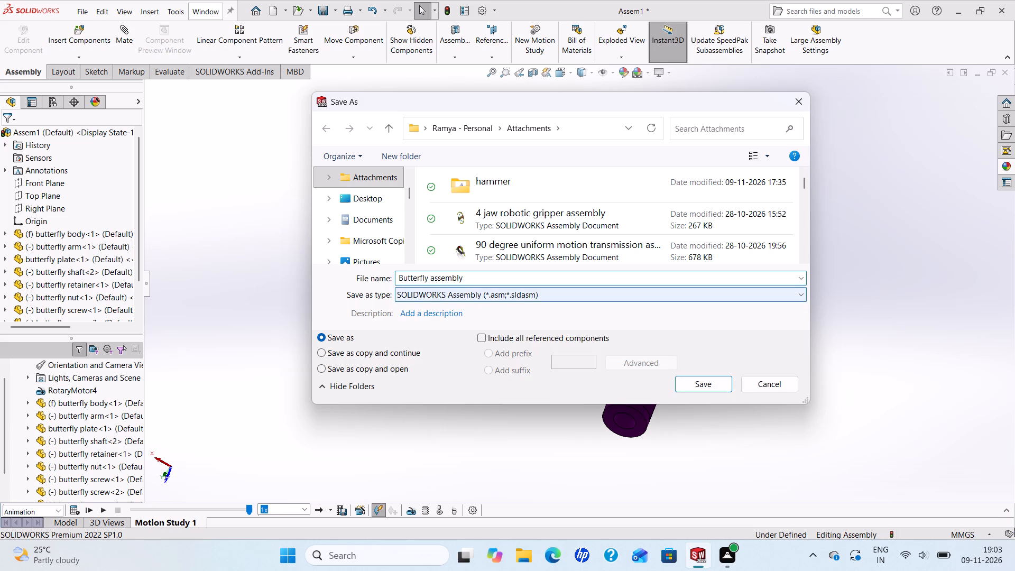
pyautogui.click(698, 389)
# Play the saved assembly's motion study animation twice and watch the disc and shaft turn.
pyautogui.scroll(2, 640, 331)
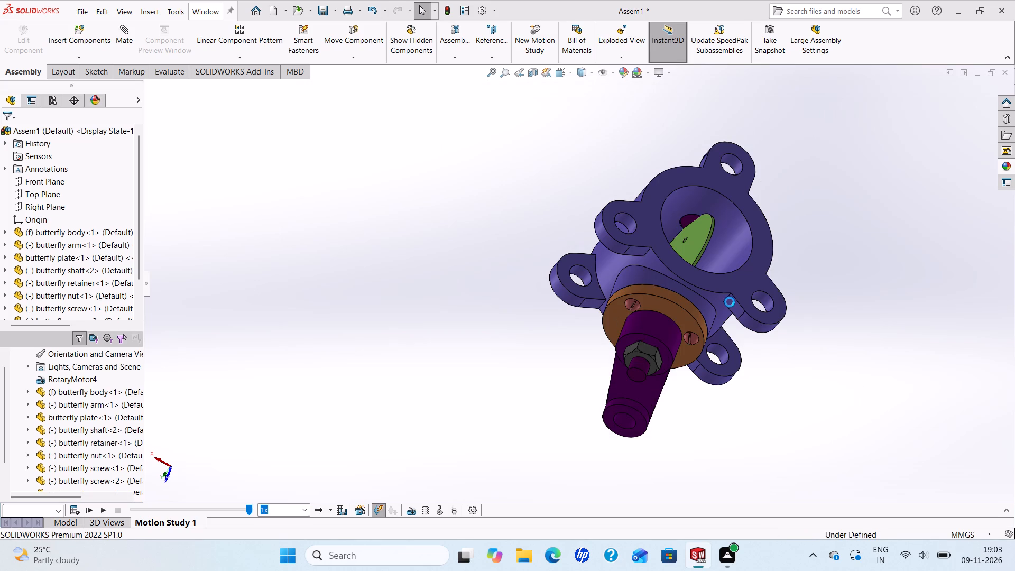
pyautogui.scroll(-1, 735, 302)
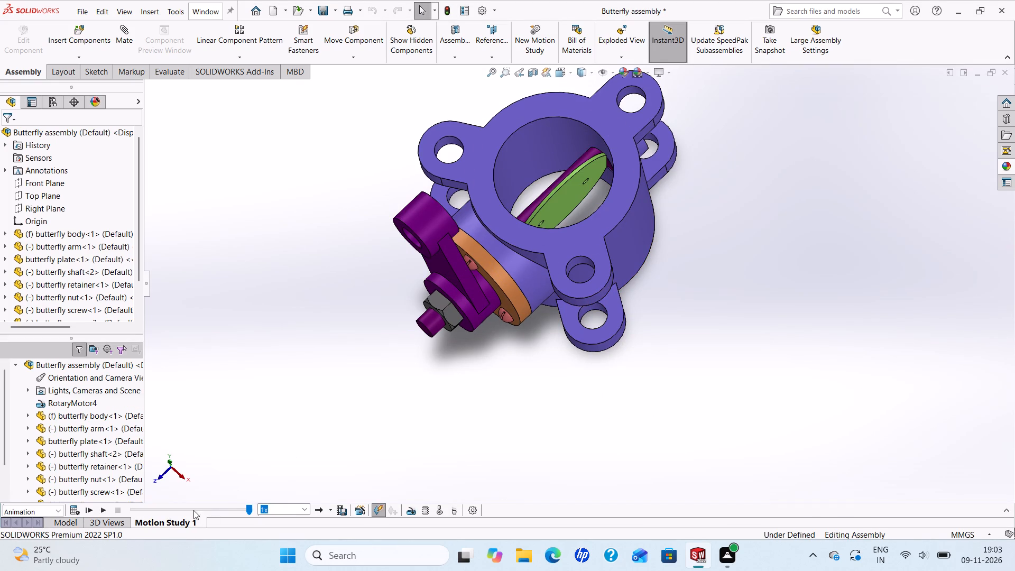
pyautogui.click(105, 509)
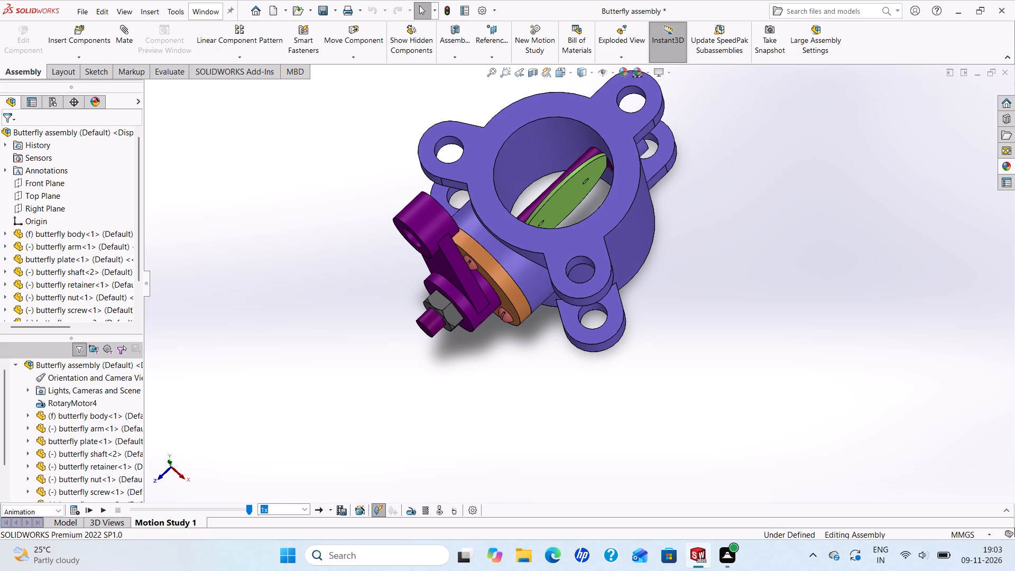
pyautogui.click(104, 511)
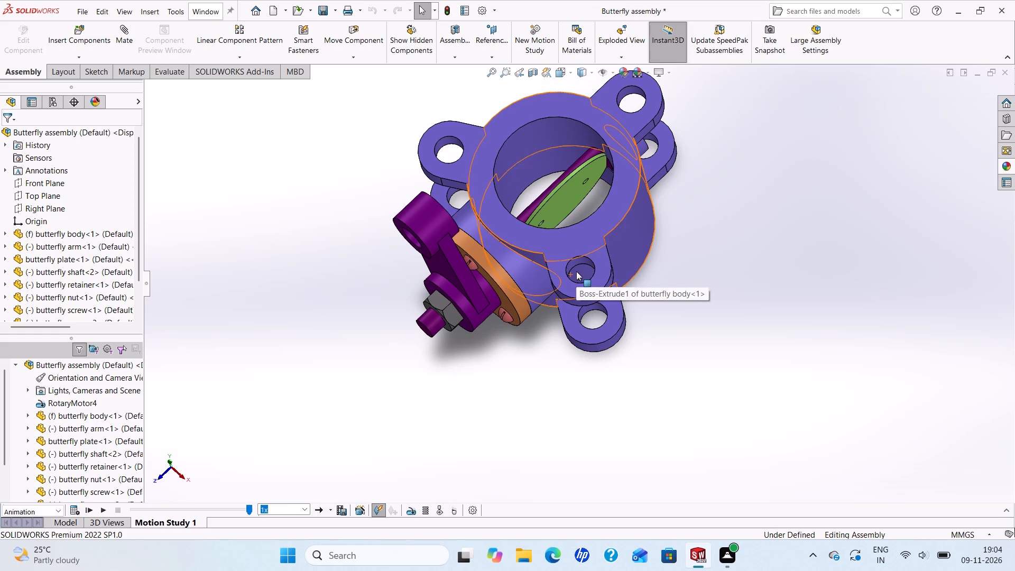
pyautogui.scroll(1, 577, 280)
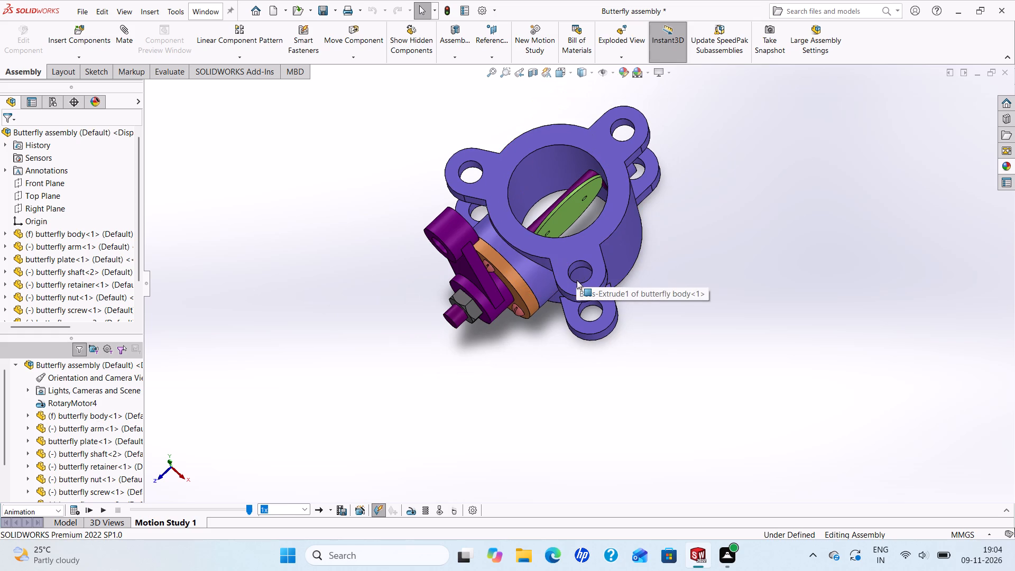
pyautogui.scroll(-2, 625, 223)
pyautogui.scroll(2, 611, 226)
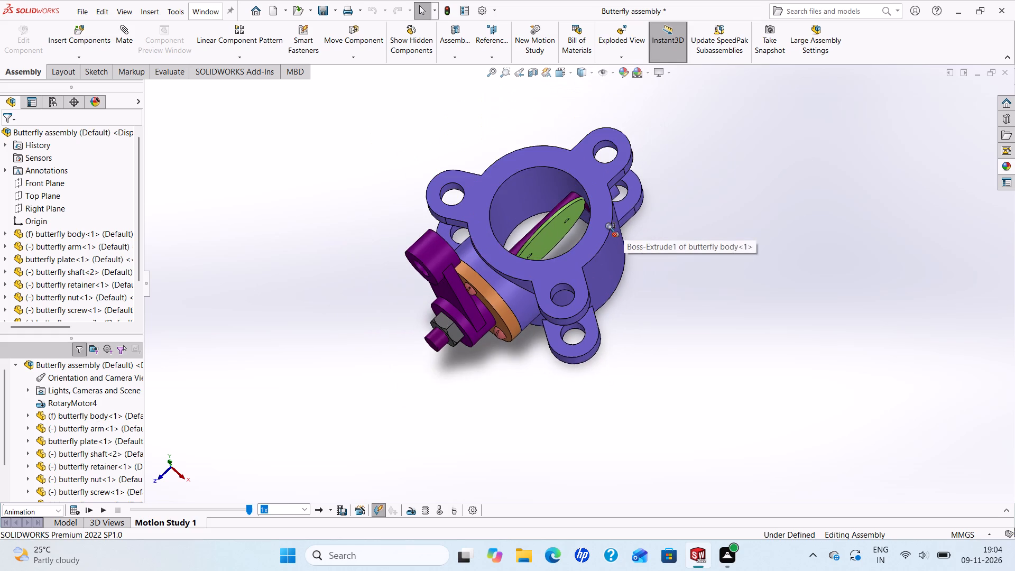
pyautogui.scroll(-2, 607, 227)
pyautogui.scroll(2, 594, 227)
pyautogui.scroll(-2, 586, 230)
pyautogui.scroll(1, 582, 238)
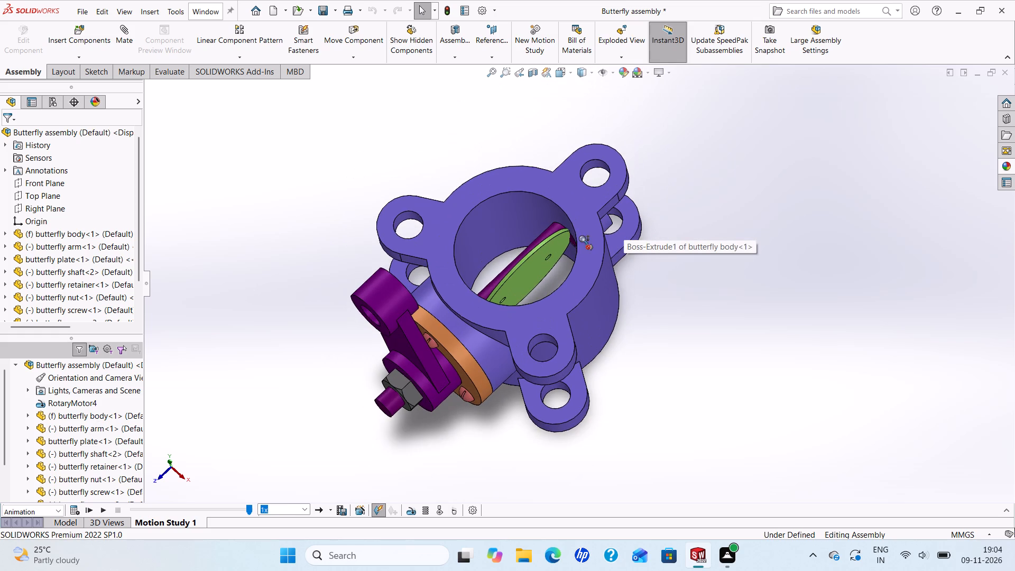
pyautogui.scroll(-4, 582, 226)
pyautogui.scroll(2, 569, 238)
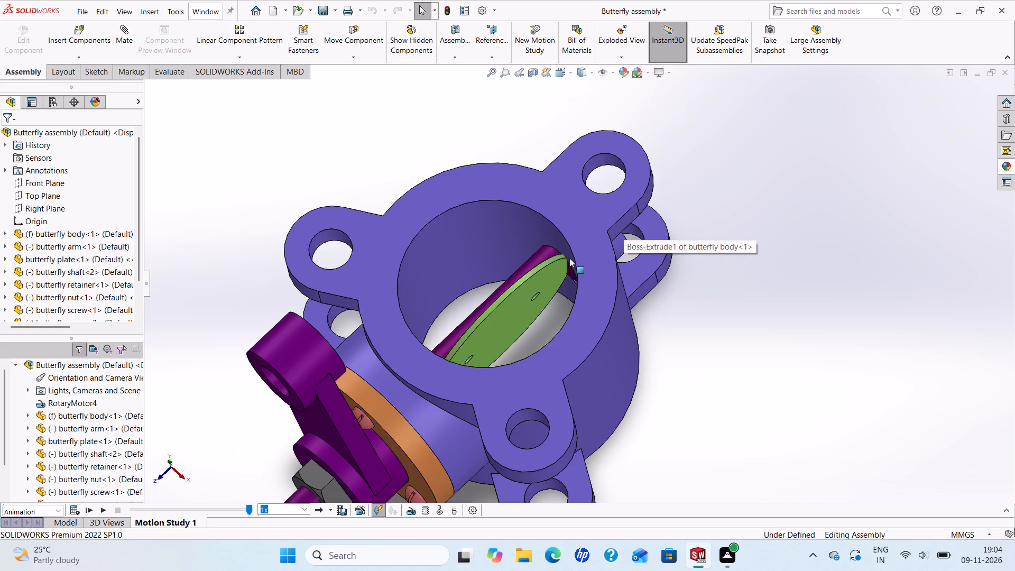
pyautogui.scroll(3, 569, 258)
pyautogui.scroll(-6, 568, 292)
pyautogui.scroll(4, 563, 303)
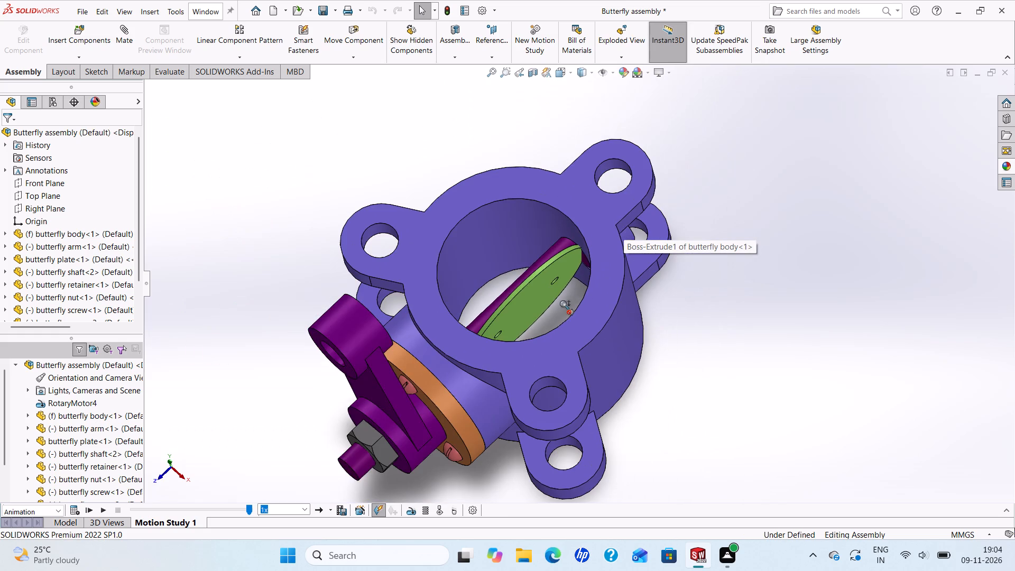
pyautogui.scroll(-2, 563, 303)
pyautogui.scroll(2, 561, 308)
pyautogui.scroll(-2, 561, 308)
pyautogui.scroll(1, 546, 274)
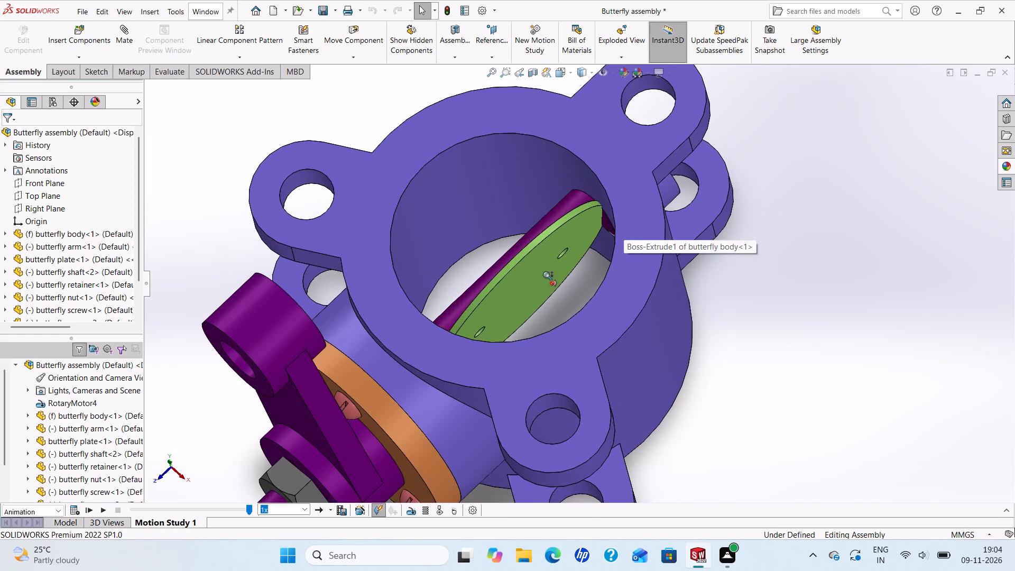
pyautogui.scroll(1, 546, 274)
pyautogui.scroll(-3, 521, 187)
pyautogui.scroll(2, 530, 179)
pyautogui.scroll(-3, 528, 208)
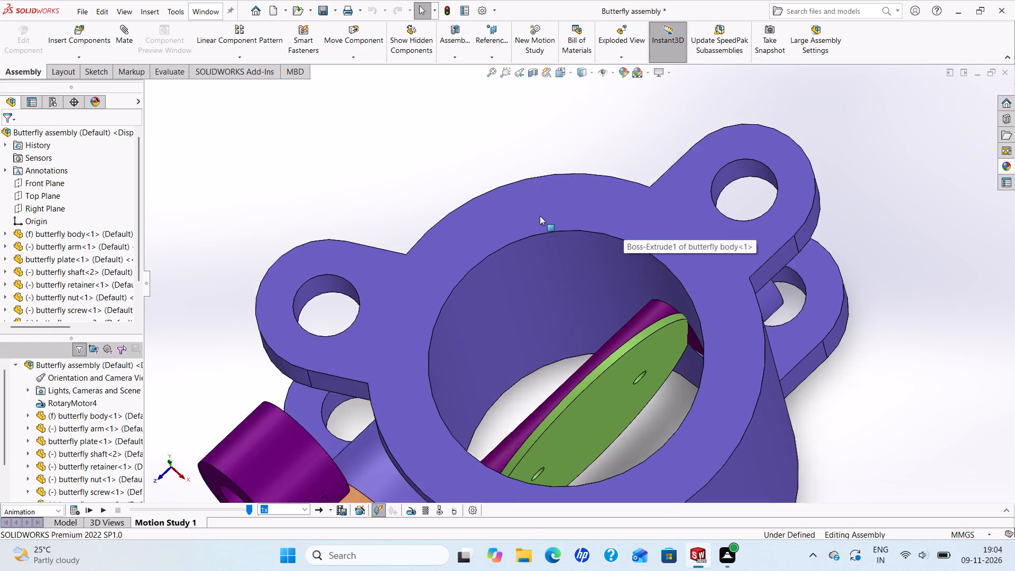
# Examine the valve body's bore, mounting lugs and the arm side of the assembly up close.
pyautogui.scroll(-5, 541, 216)
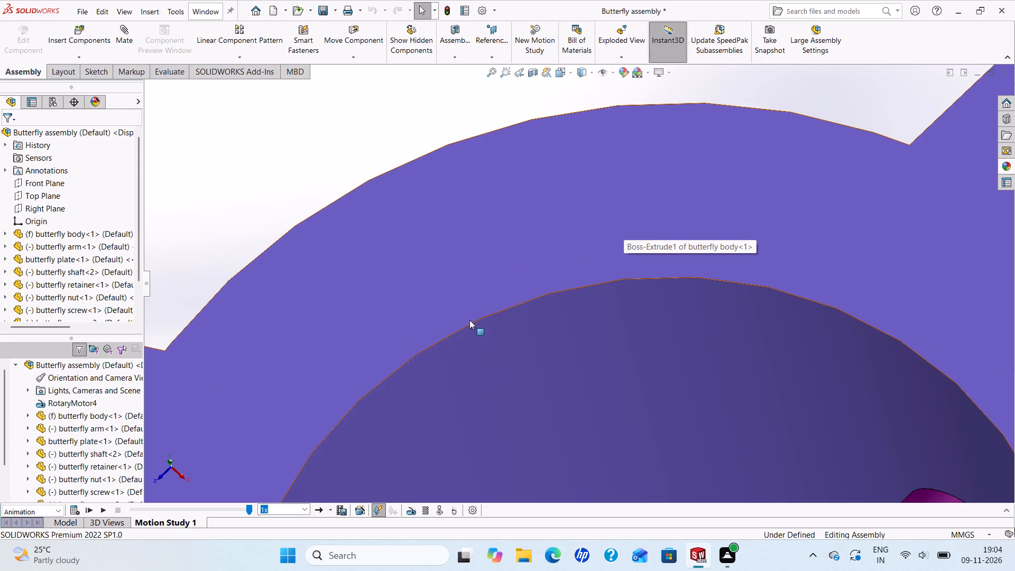
pyautogui.scroll(4, 474, 320)
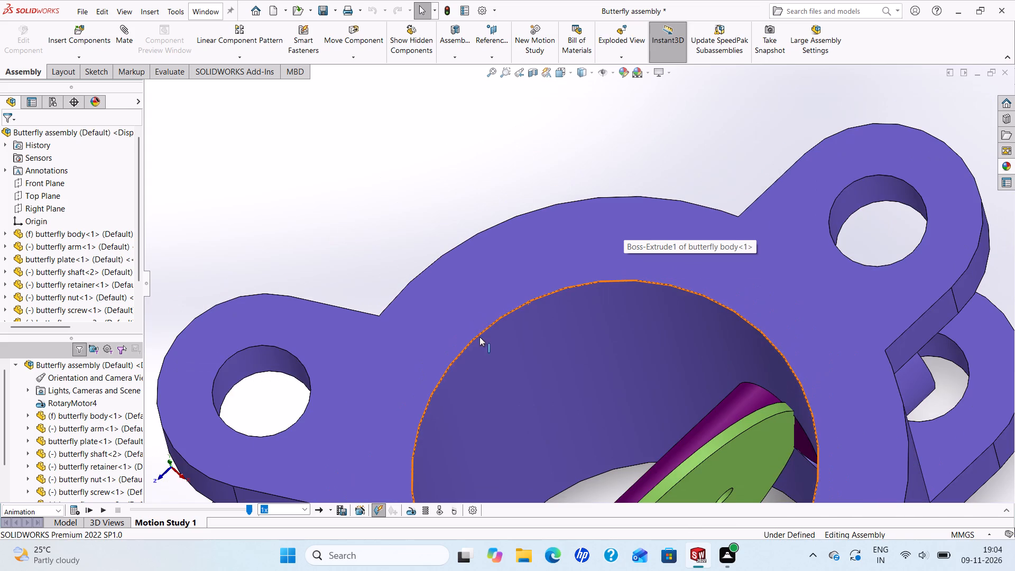
pyautogui.scroll(4, 481, 323)
pyautogui.scroll(3, 527, 360)
pyautogui.scroll(-3, 551, 390)
pyautogui.scroll(1, 562, 373)
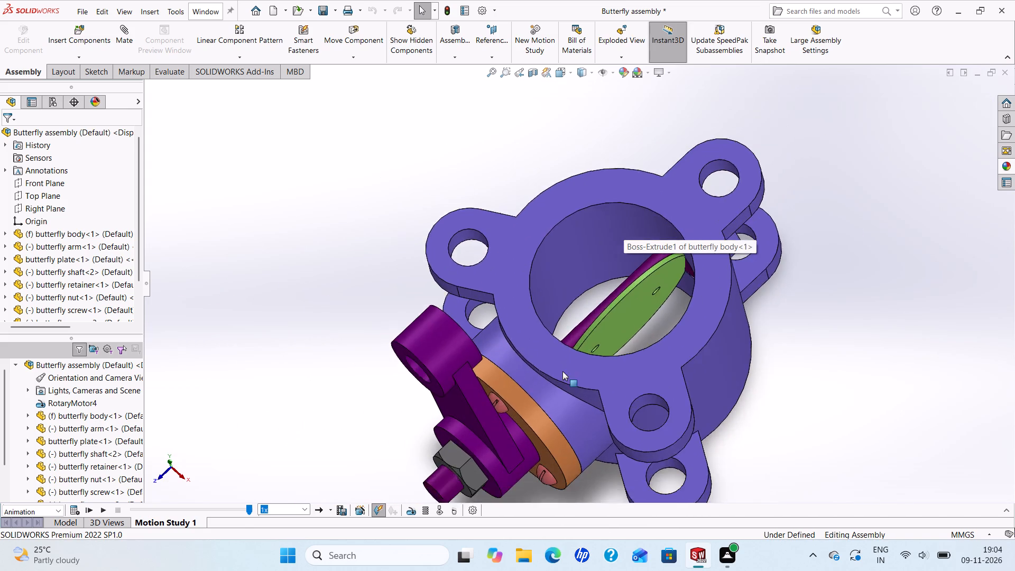
pyautogui.scroll(2, 562, 371)
pyautogui.scroll(-3, 658, 413)
pyautogui.scroll(3, 661, 390)
pyautogui.scroll(-2, 641, 355)
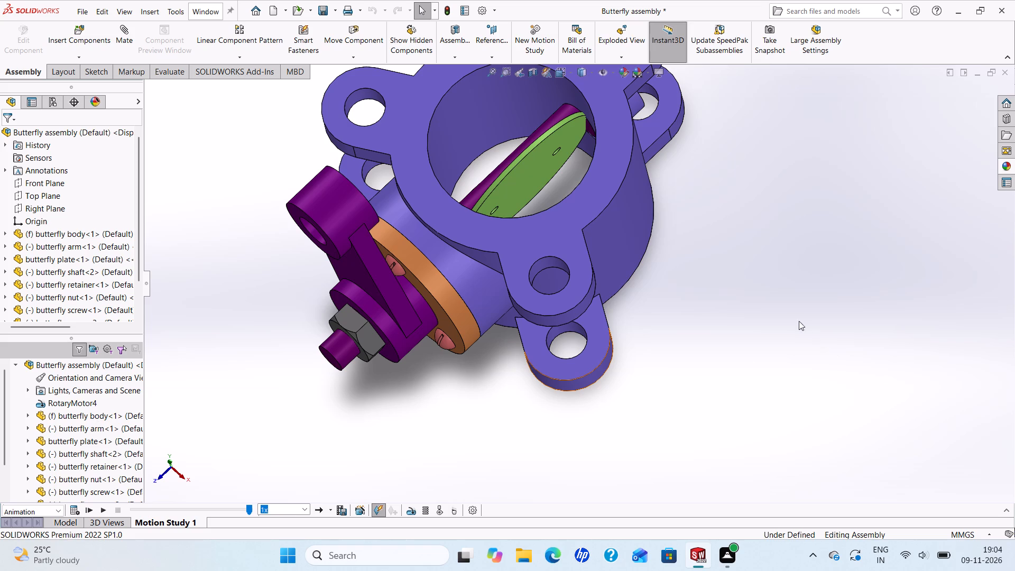
pyautogui.scroll(3, 601, 220)
pyautogui.scroll(-1, 501, 181)
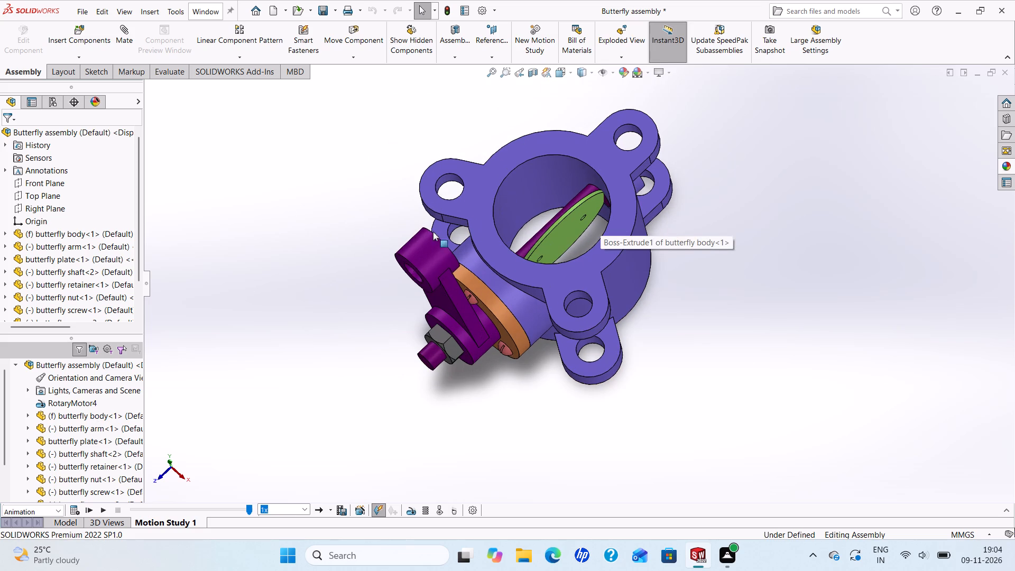
# Open the butterfly arm part from the assembly and recolour the whole part bright red from the standard swatches.
pyautogui.rightClick(415, 258)
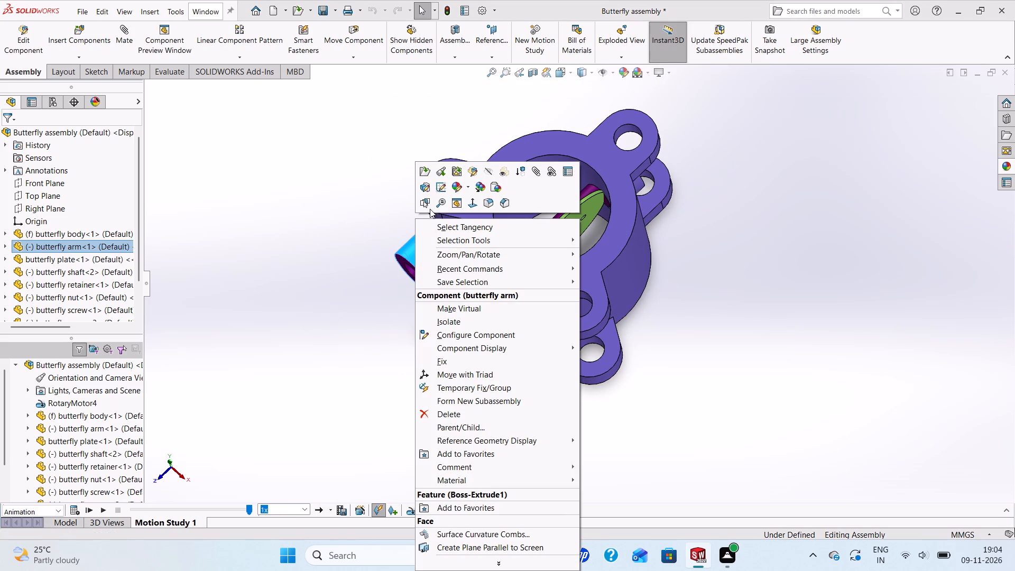
pyautogui.click(423, 172)
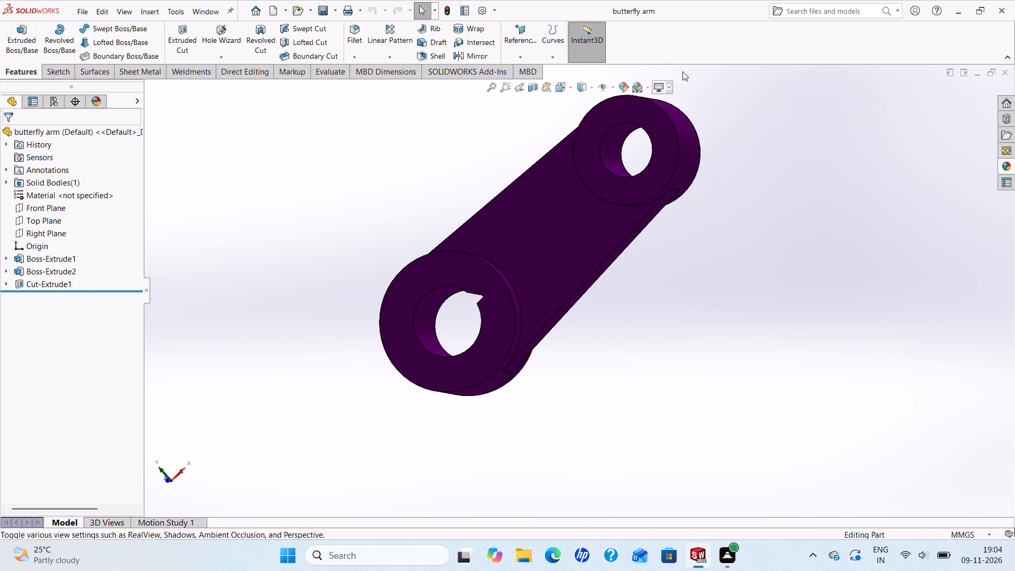
pyautogui.click(624, 85)
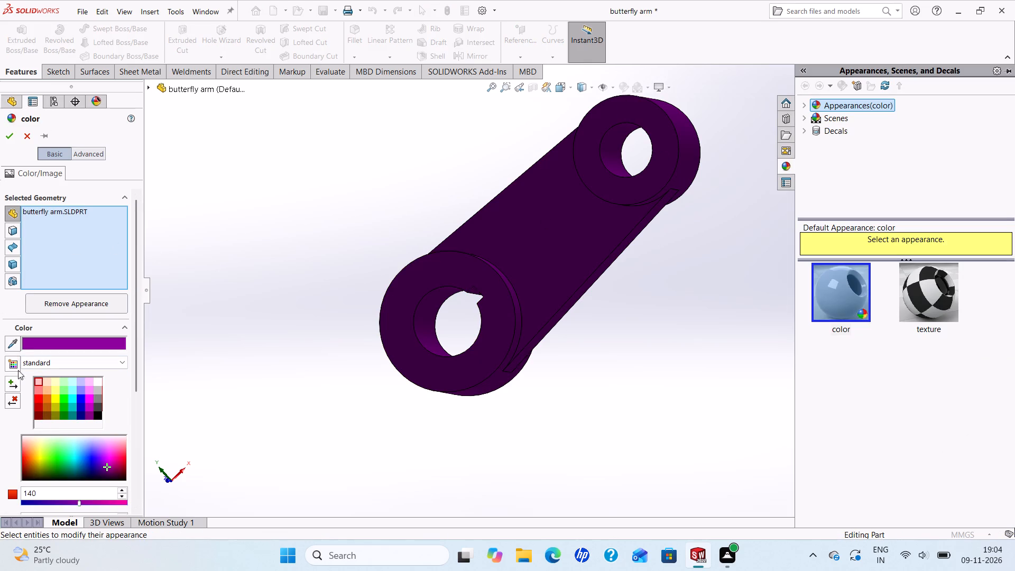
pyautogui.click(36, 397)
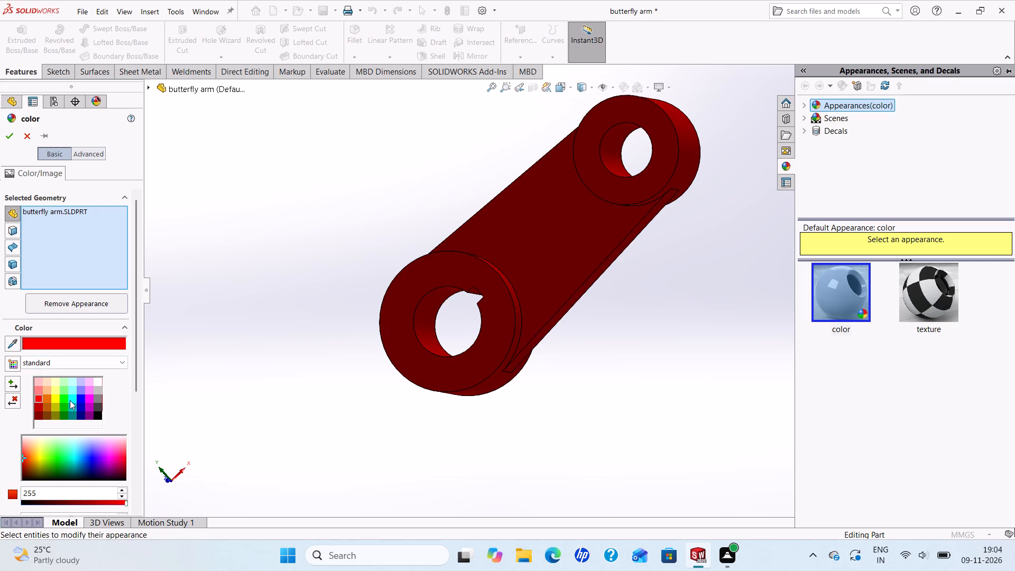
pyautogui.moveTo(599, 254); pyautogui.dragTo(398, 217, button='middle')
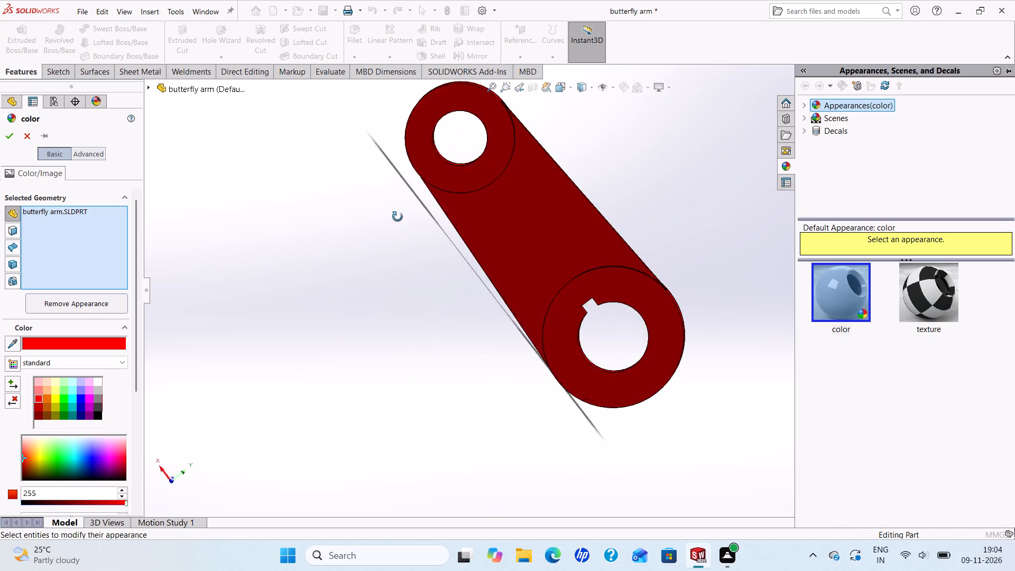
pyautogui.moveTo(398, 217); pyautogui.dragTo(334, 261, button='middle')
pyautogui.scroll(2, 615, 247)
pyautogui.scroll(-2, 719, 215)
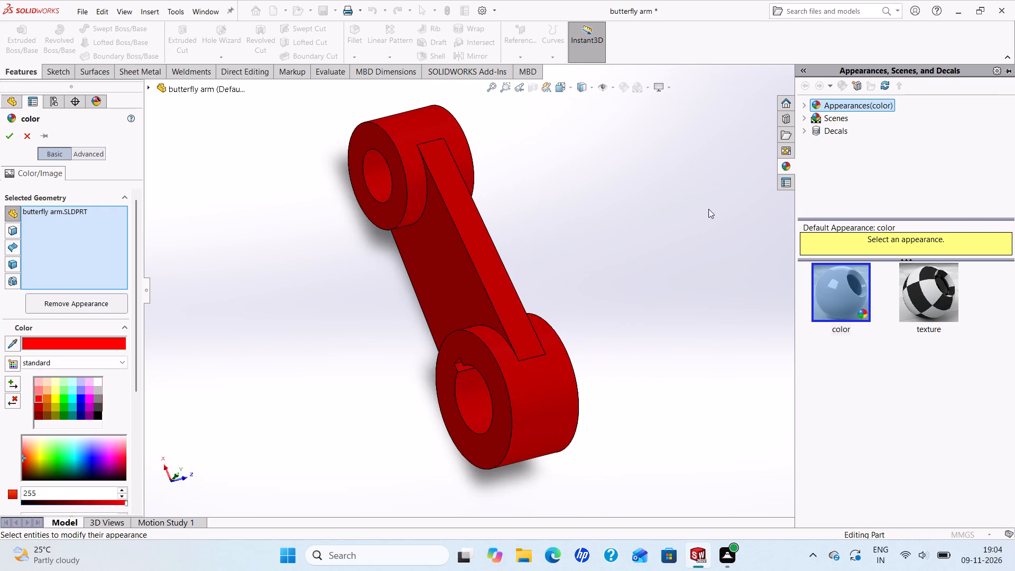
pyautogui.click(6, 139)
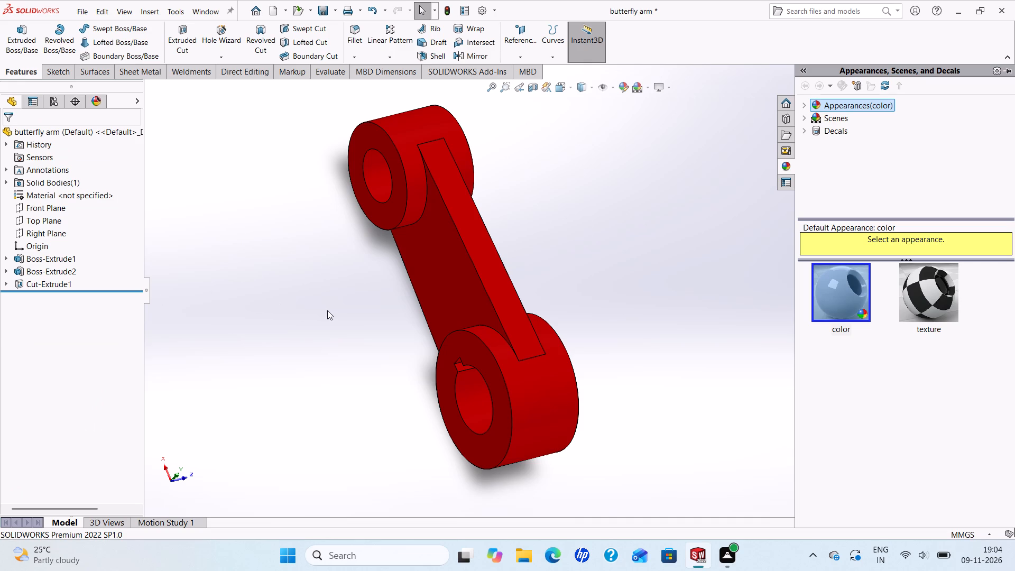
# Save the butterfly arm part and return to the butterfly assembly.
pyautogui.hotkey('ctrl', 's')
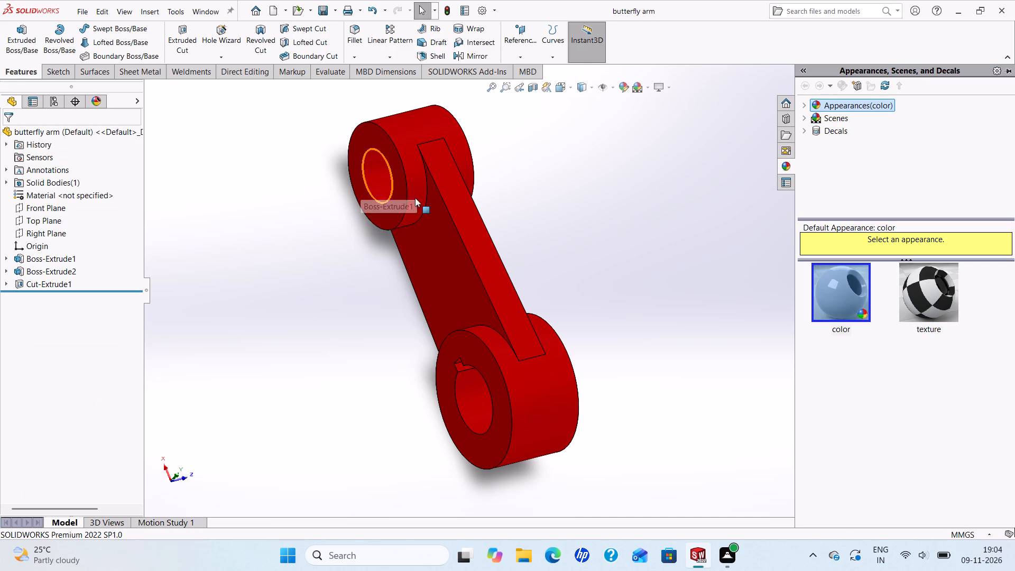
pyautogui.moveTo(657, 262); pyautogui.dragTo(657, 257)
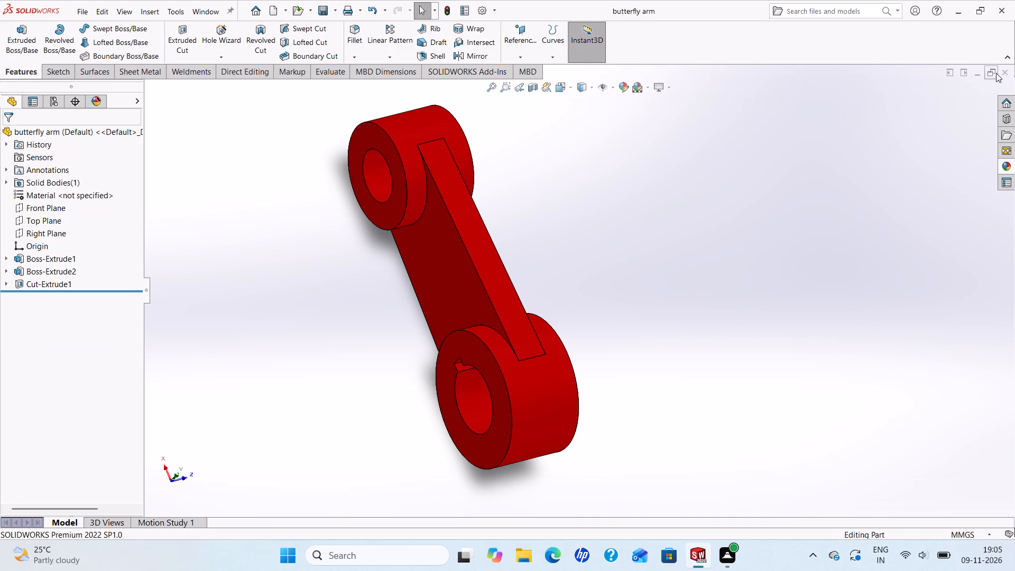
pyautogui.click(999, 77)
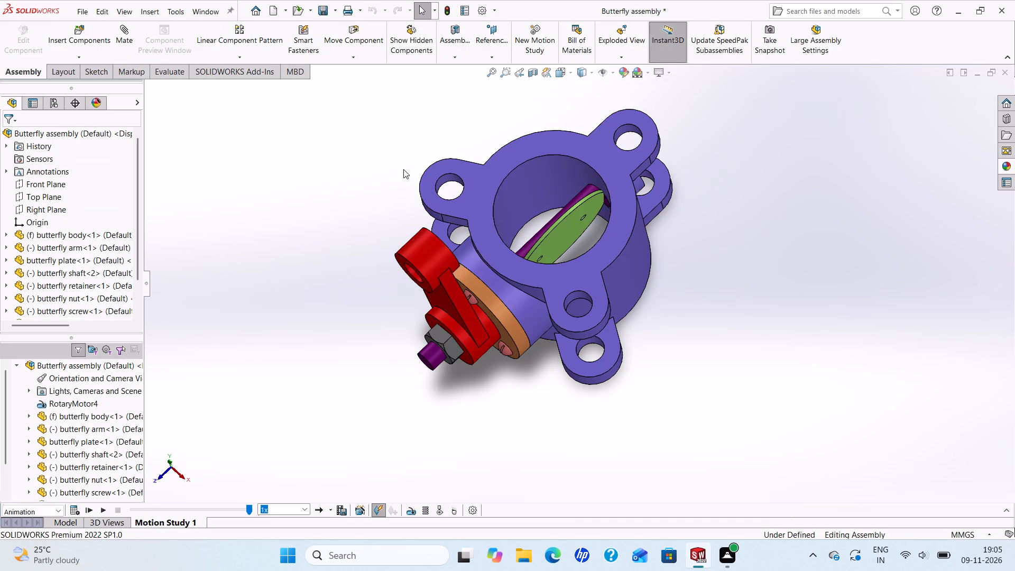
# Examine the red arm in the assembly from several angles and play the motion study animation once.
pyautogui.moveTo(417, 307); pyautogui.dragTo(396, 236, button='middle')
pyautogui.scroll(-2, 488, 291)
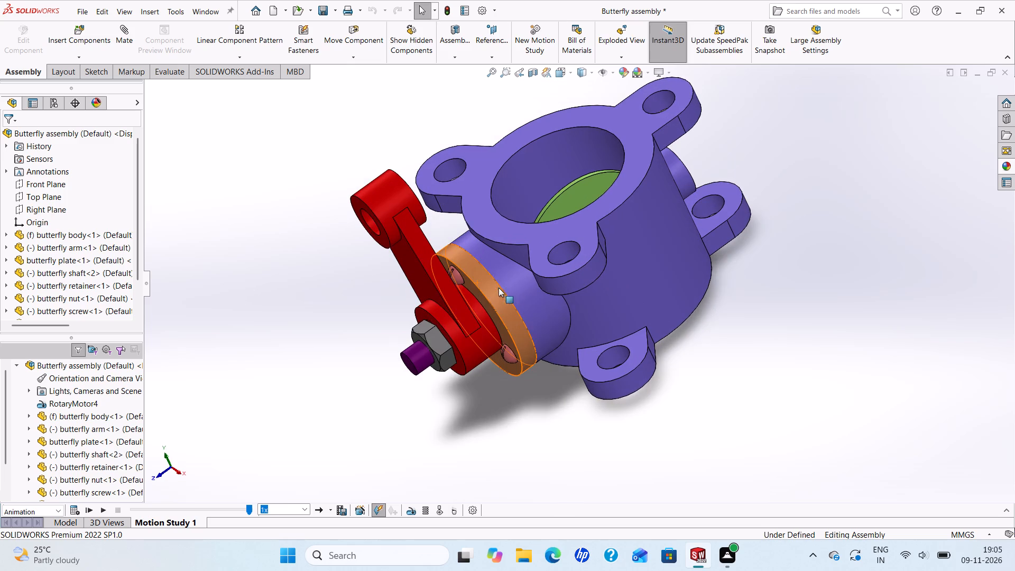
pyautogui.moveTo(478, 291); pyautogui.dragTo(527, 310, button='middle')
pyautogui.scroll(-1, 517, 305)
pyautogui.scroll(2, 533, 315)
pyautogui.scroll(-2, 522, 303)
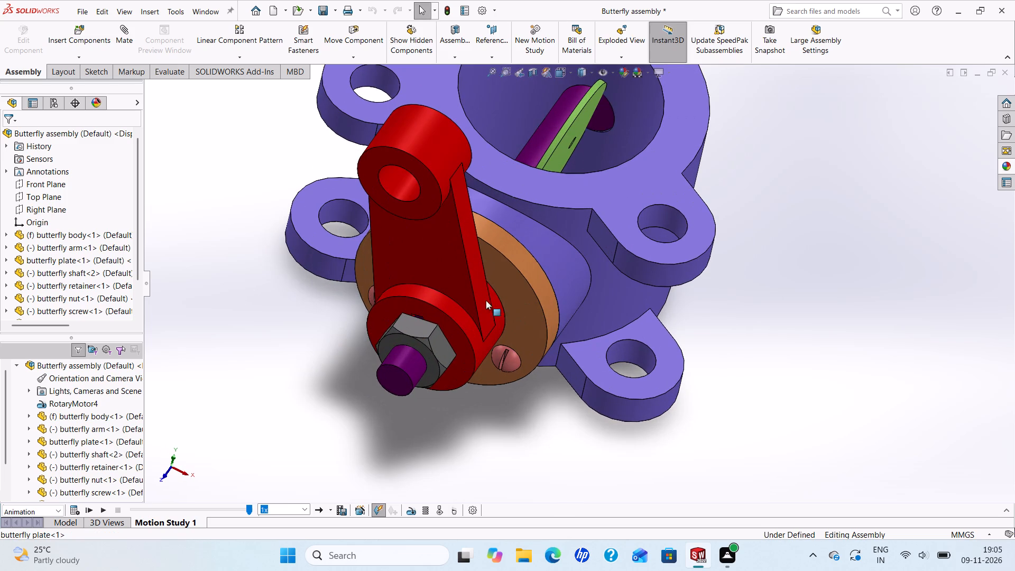
pyautogui.scroll(2, 411, 301)
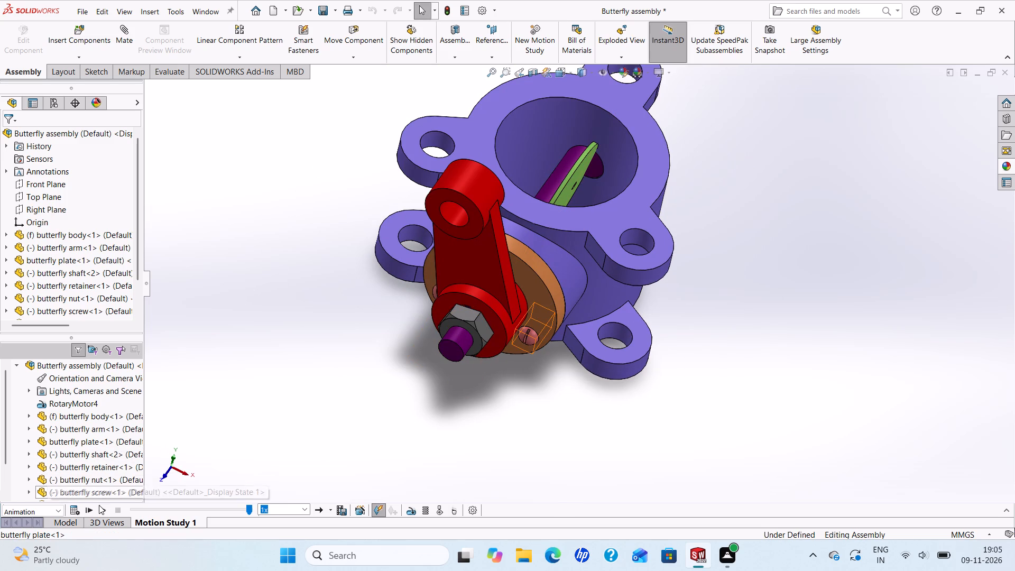
pyautogui.click(98, 508)
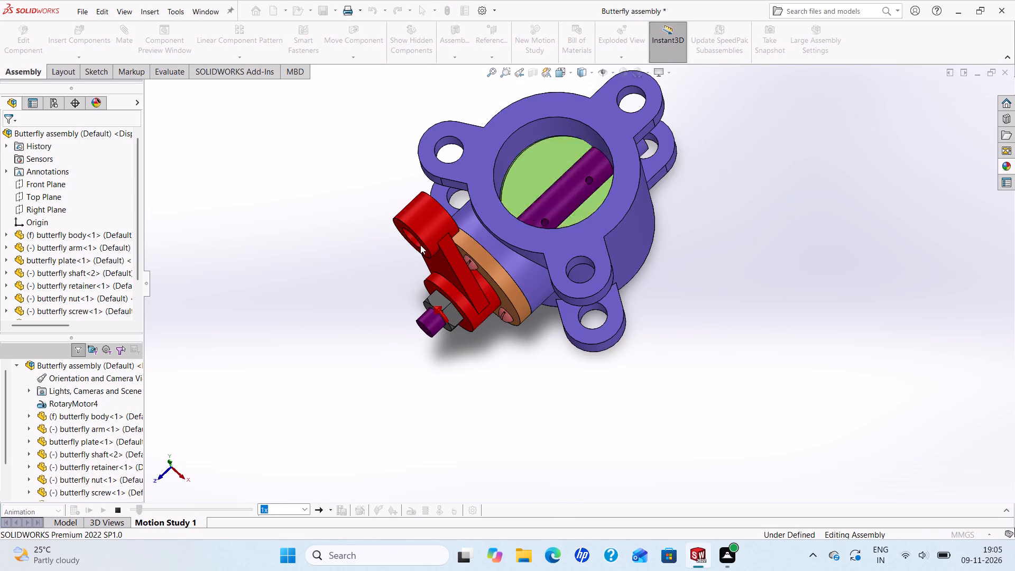
pyautogui.scroll(1, 420, 245)
pyautogui.scroll(-2, 516, 272)
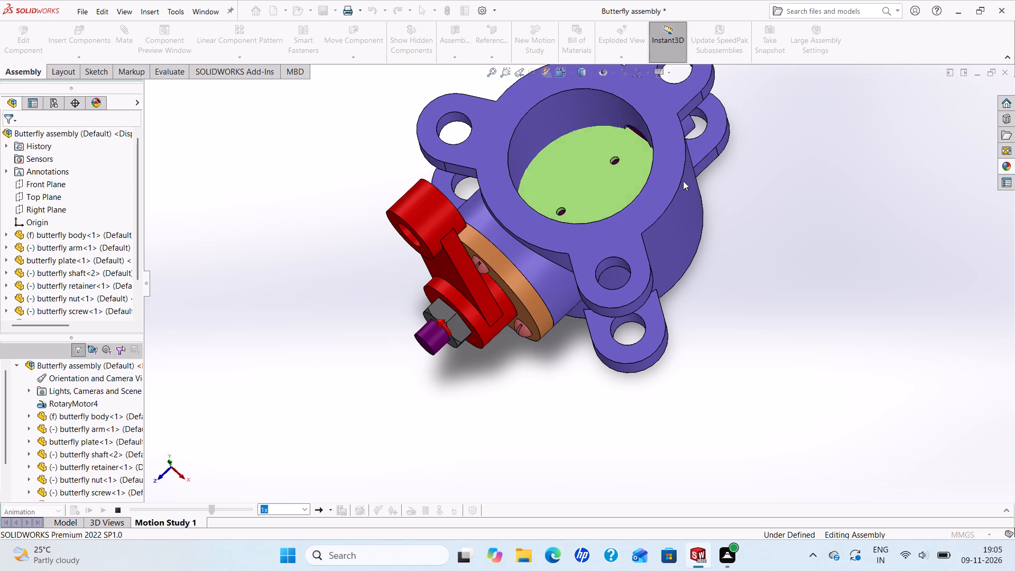
pyautogui.scroll(-1, 499, 297)
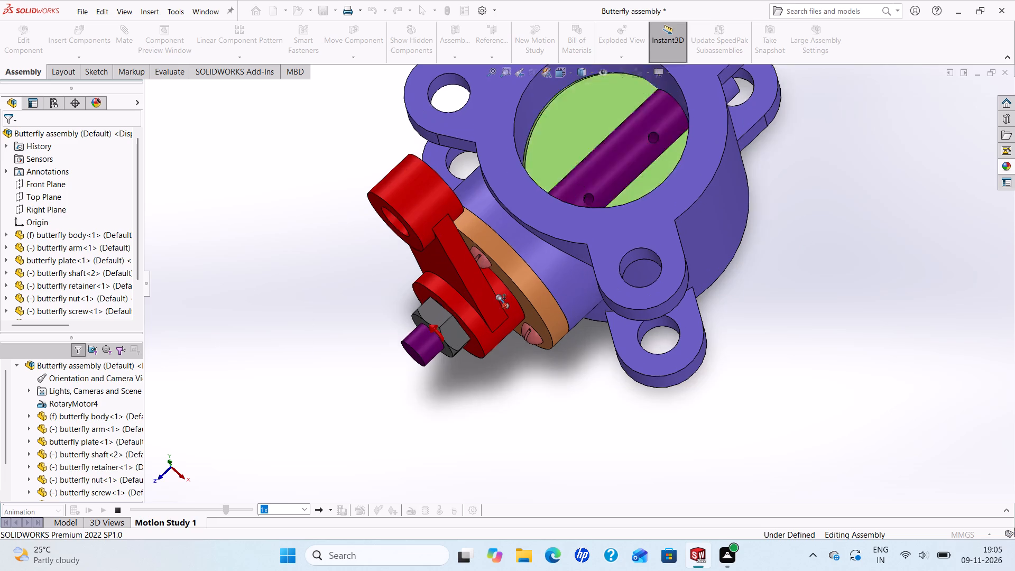
pyautogui.scroll(-1, 499, 297)
pyautogui.scroll(4, 500, 298)
pyautogui.scroll(2, 677, 265)
pyautogui.scroll(-2, 675, 264)
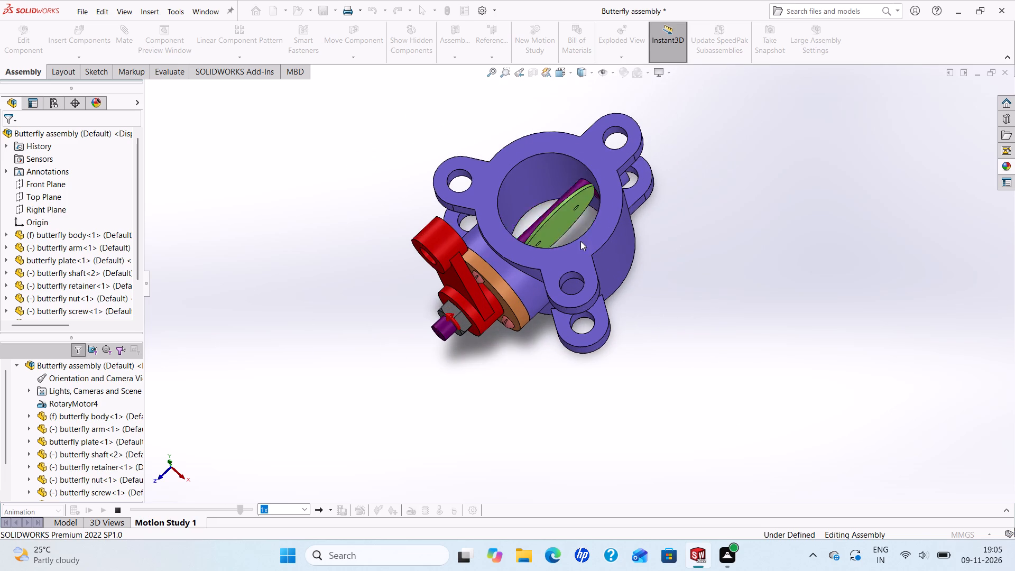
pyautogui.scroll(-1, 556, 240)
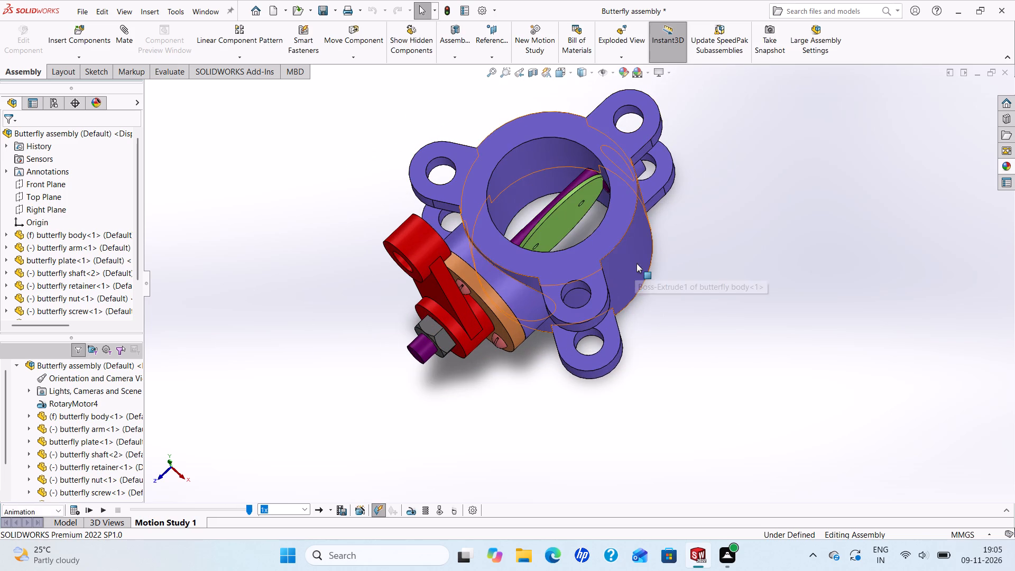
# Open the butterfly body part from the assembly and recolour the whole part blue from the standard swatches.
pyautogui.rightClick(625, 261)
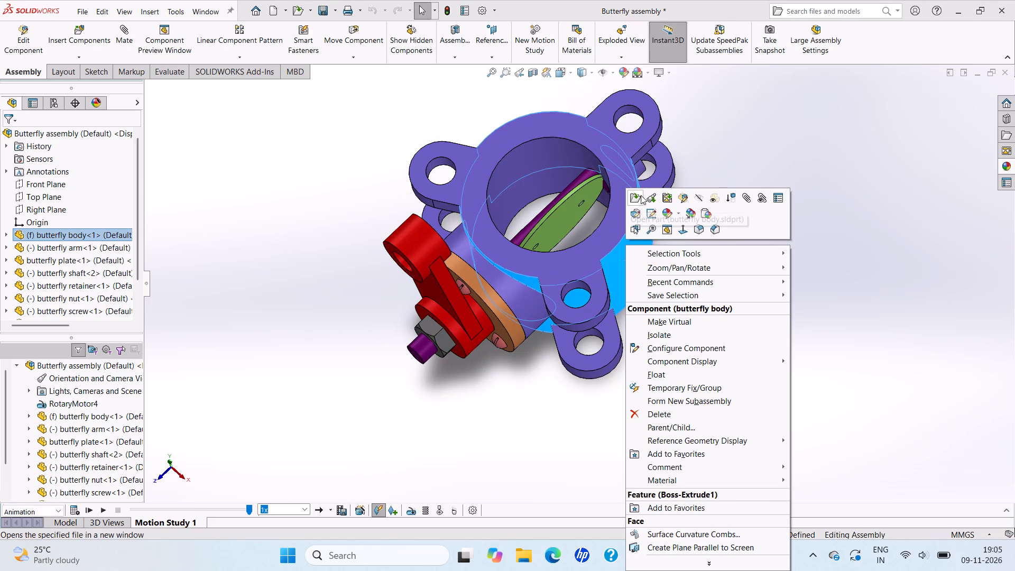
pyautogui.click(641, 195)
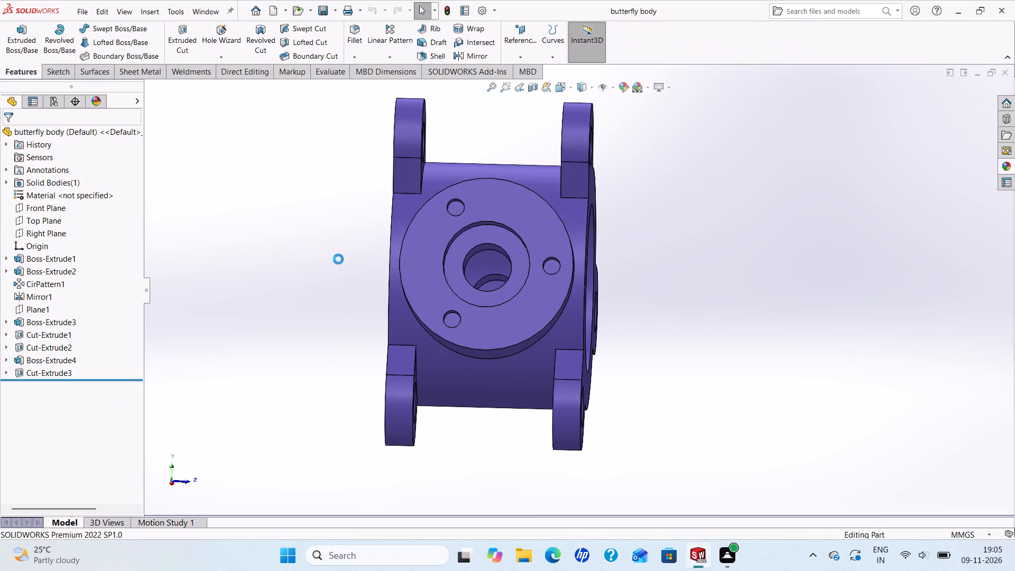
pyautogui.click(621, 89)
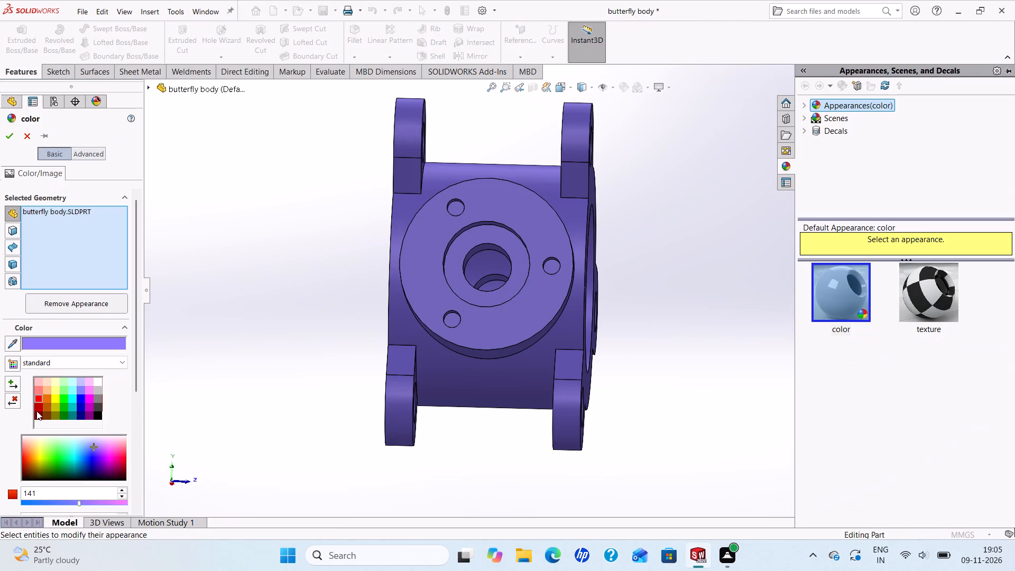
pyautogui.click(77, 401)
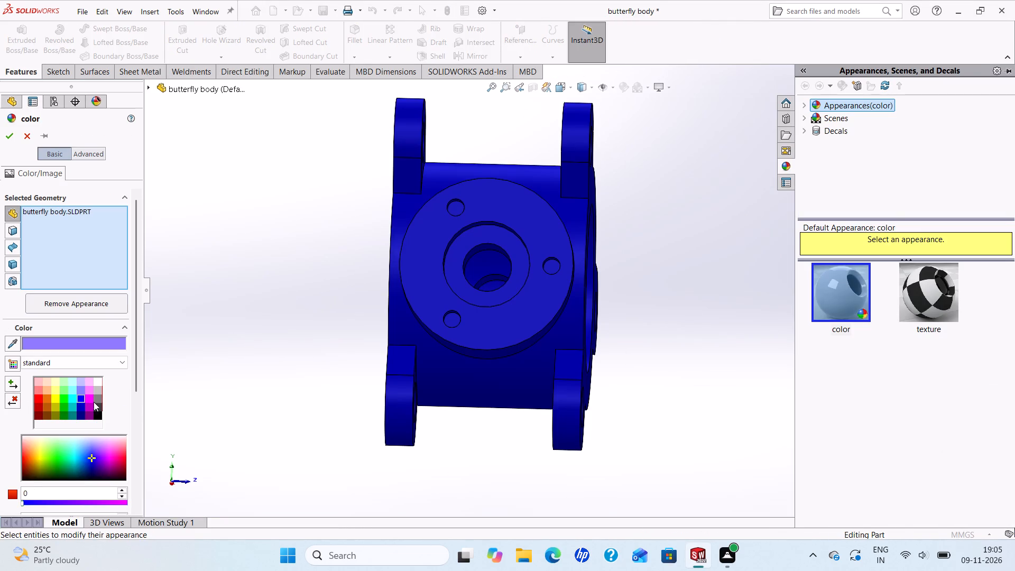
pyautogui.moveTo(444, 360); pyautogui.dragTo(331, 282, button='middle')
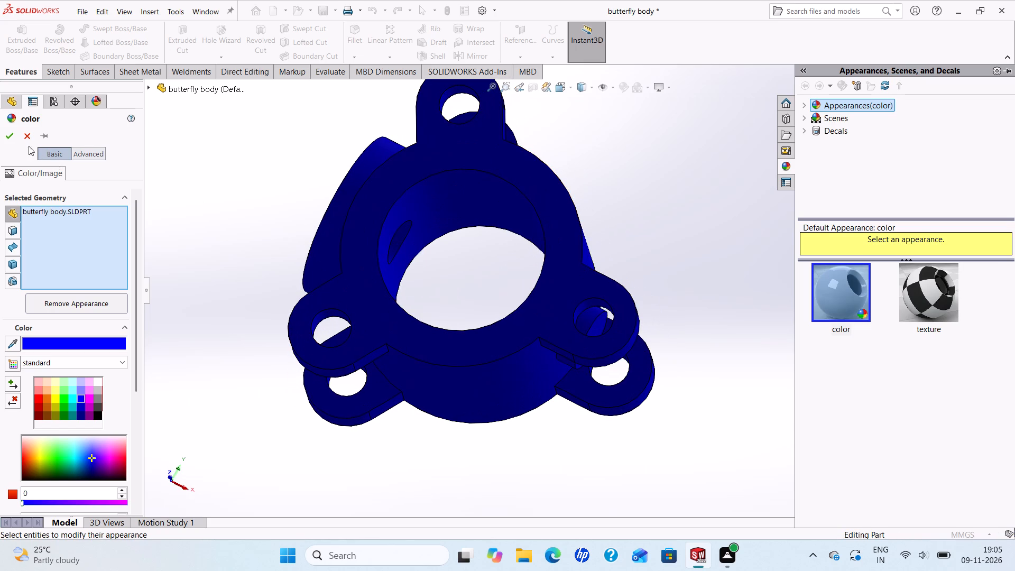
pyautogui.click(7, 134)
# Apply the Blue Neon Tube appearance from the Lights collection to the butterfly body part.
pyautogui.scroll(1, 591, 233)
pyautogui.scroll(-2, 606, 216)
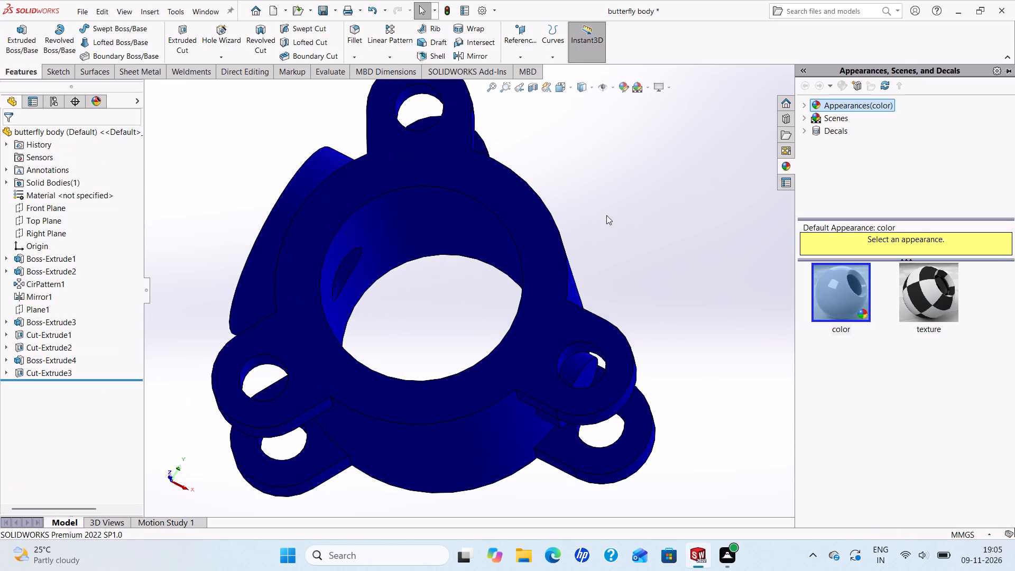
pyautogui.scroll(3, 603, 214)
pyautogui.scroll(2, 484, 345)
pyautogui.scroll(-3, 620, 338)
pyautogui.scroll(3, 615, 338)
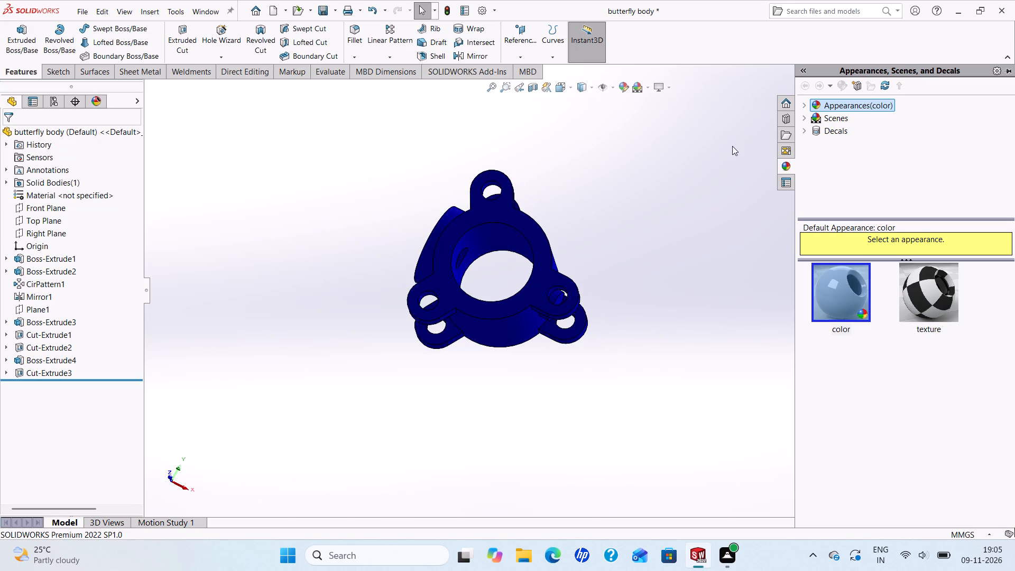
pyautogui.click(805, 106)
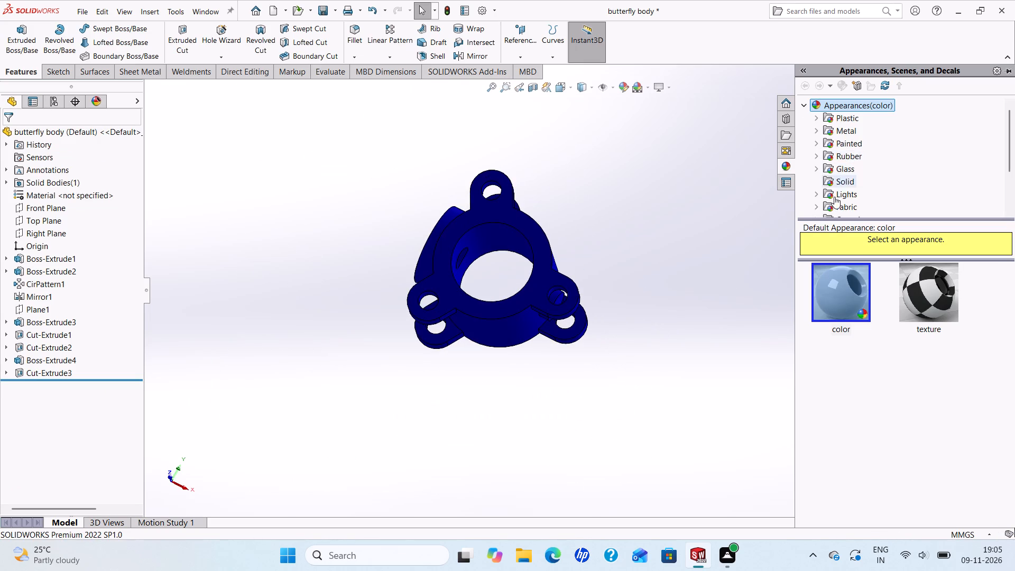
pyautogui.scroll(-3, 834, 201)
pyautogui.scroll(8, 828, 153)
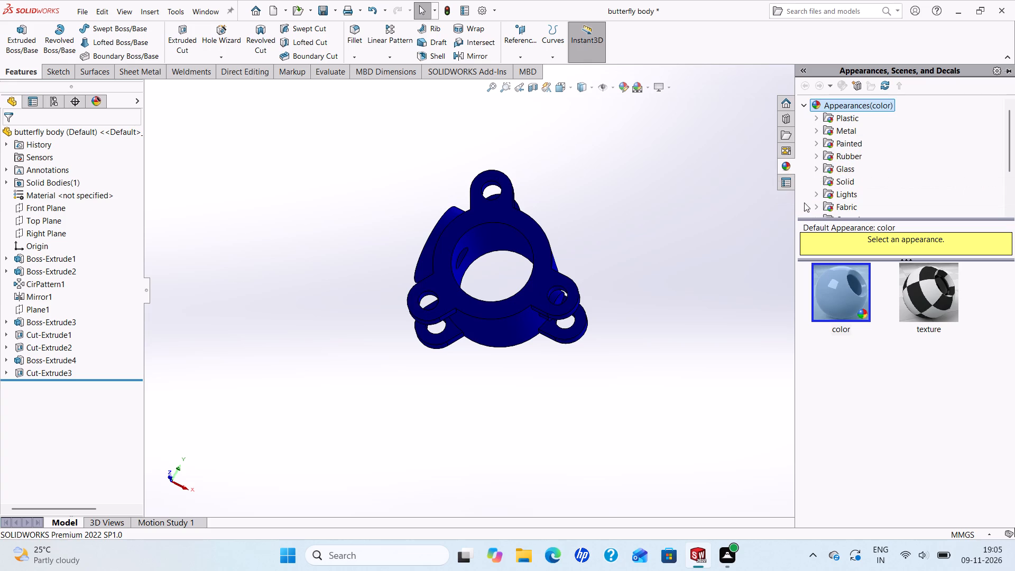
pyautogui.click(819, 192)
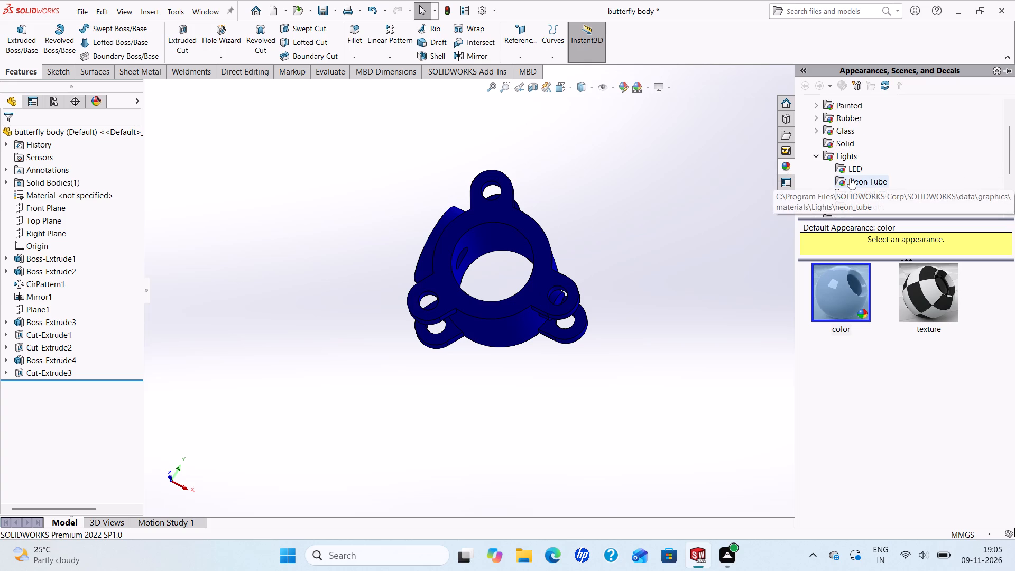
pyautogui.click(850, 178)
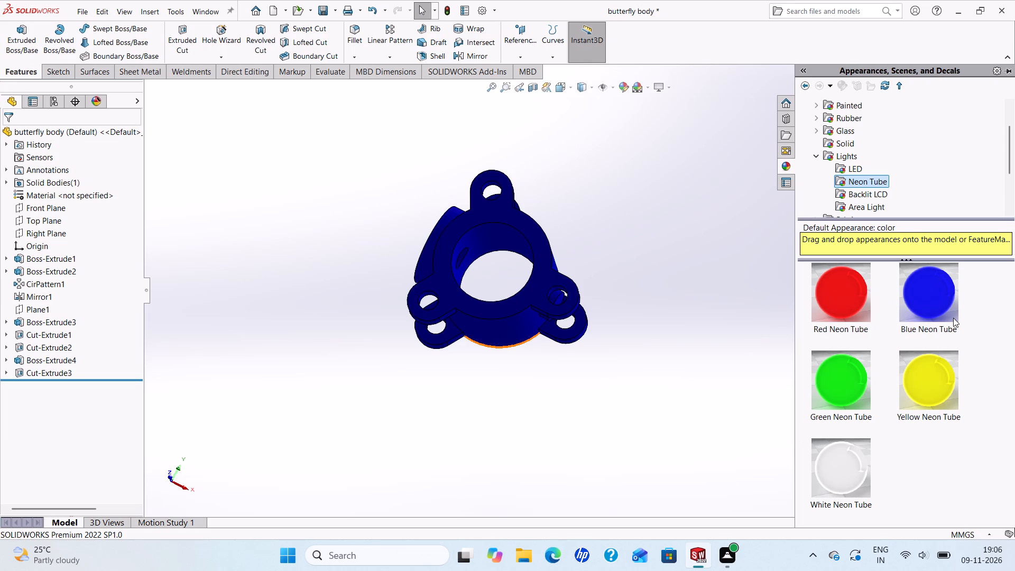
pyautogui.moveTo(943, 300); pyautogui.dragTo(561, 280)
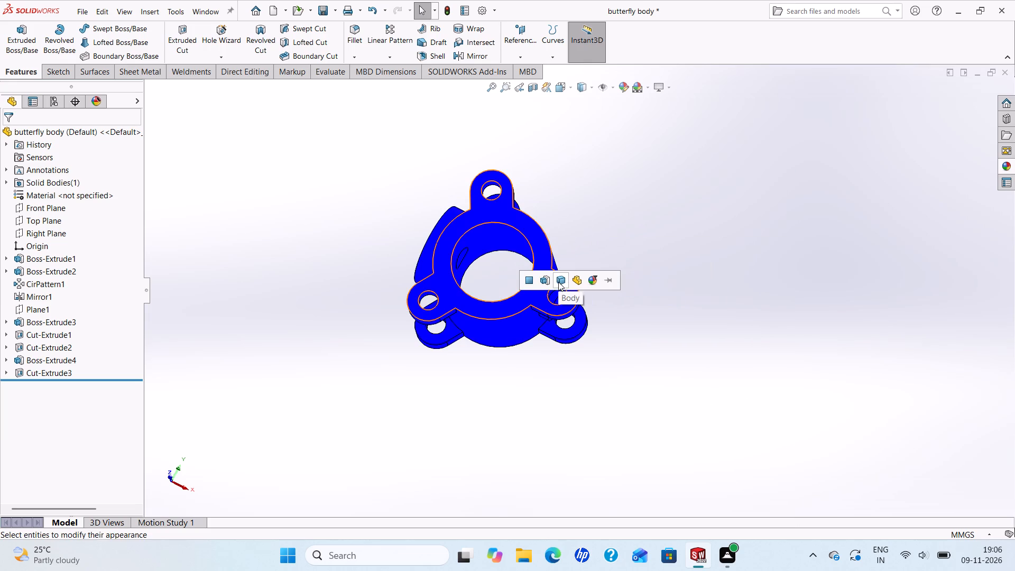
pyautogui.click(586, 280)
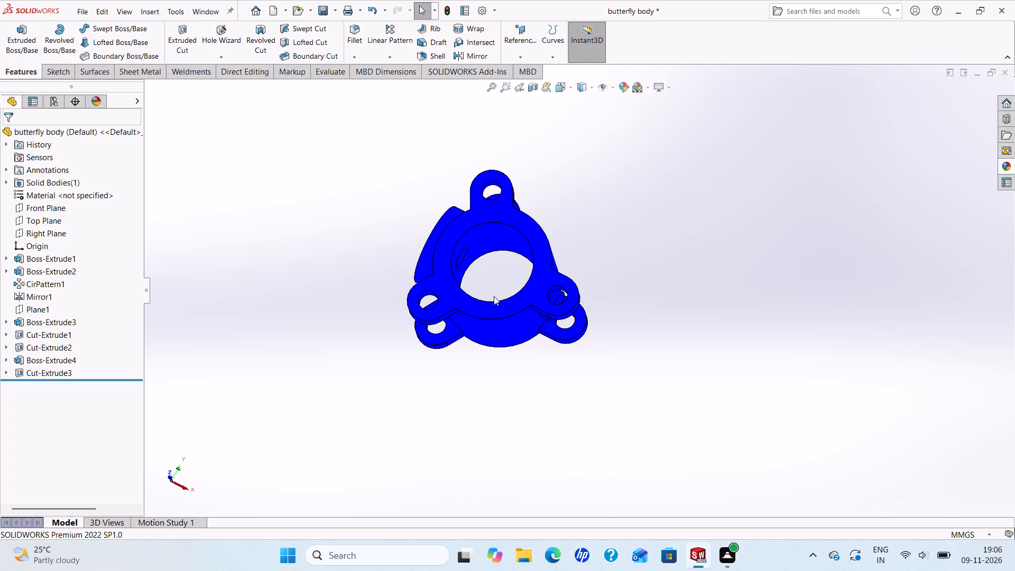
pyautogui.moveTo(471, 318); pyautogui.dragTo(294, 270, button='middle')
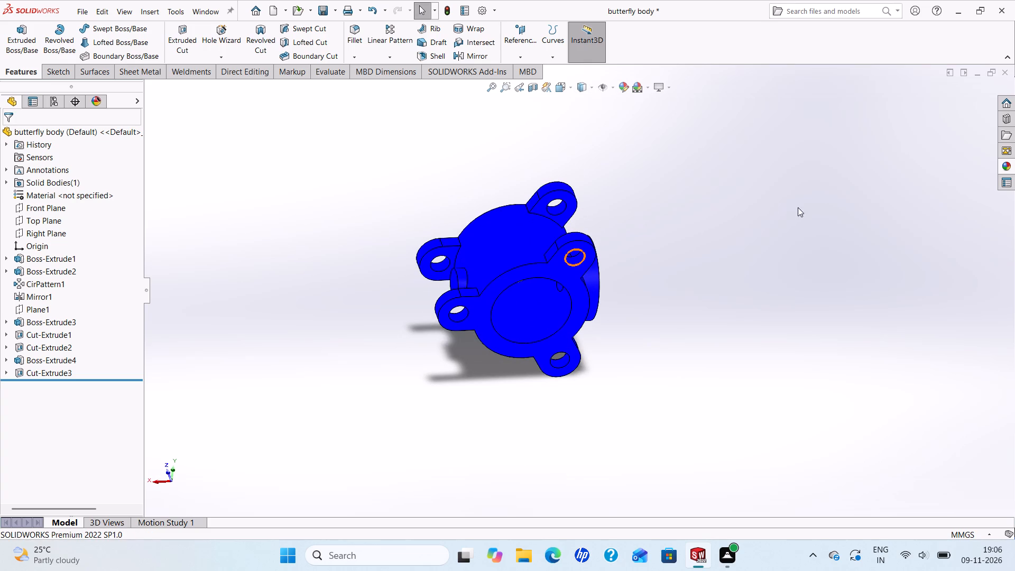
# Save the butterfly body part and return to the butterfly assembly.
pyautogui.hotkey('ctrl', 's')
pyautogui.click(1005, 77)
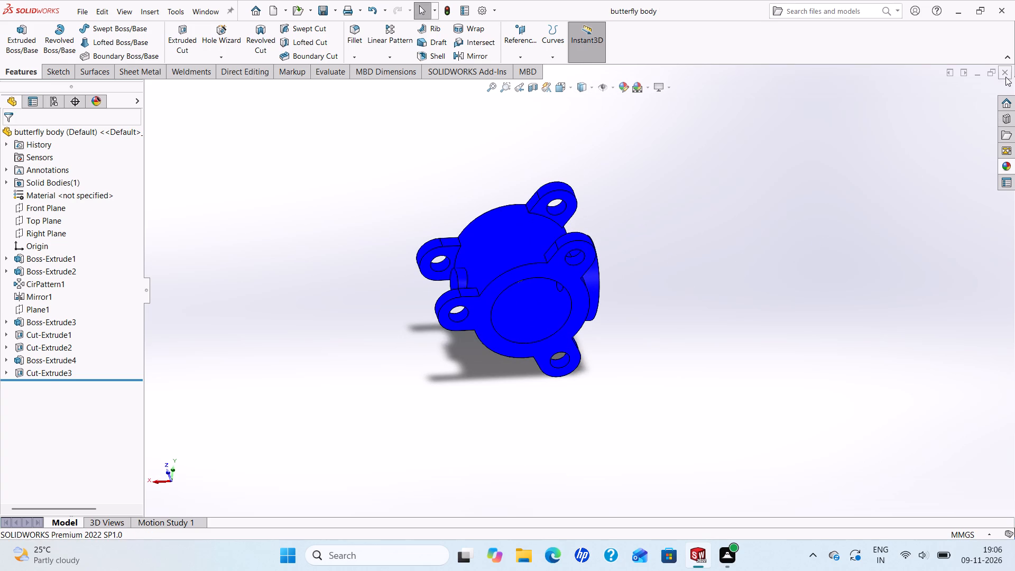
# Open the butterfly plate part from the assembly and apply the Green Neon Tube appearance to it.
pyautogui.scroll(2, 618, 246)
pyautogui.scroll(-2, 610, 250)
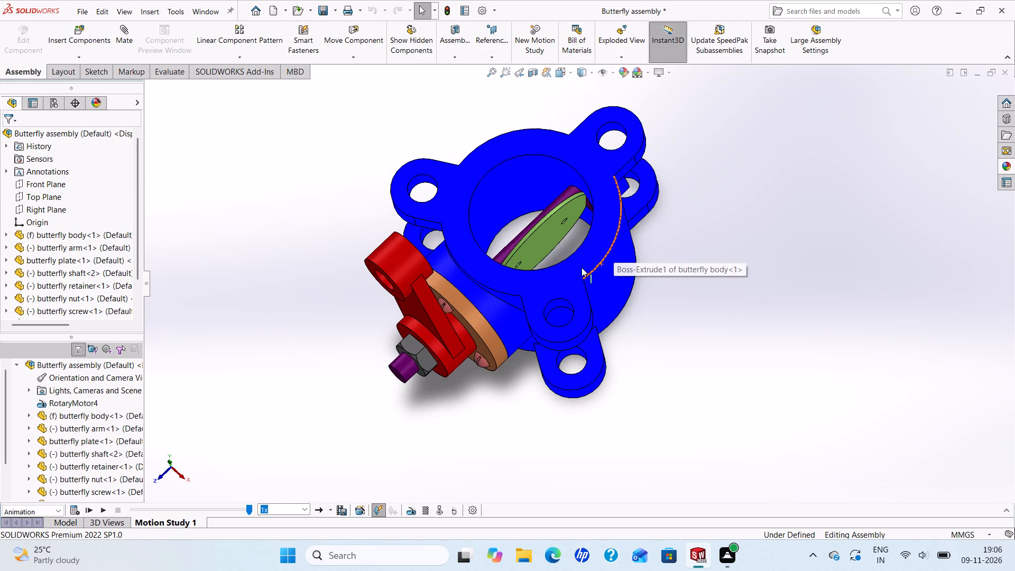
pyautogui.moveTo(577, 259); pyautogui.dragTo(548, 190, button='middle')
pyautogui.scroll(2, 503, 293)
pyautogui.moveTo(505, 328); pyautogui.dragTo(519, 332, button='middle')
pyautogui.scroll(-1, 505, 328)
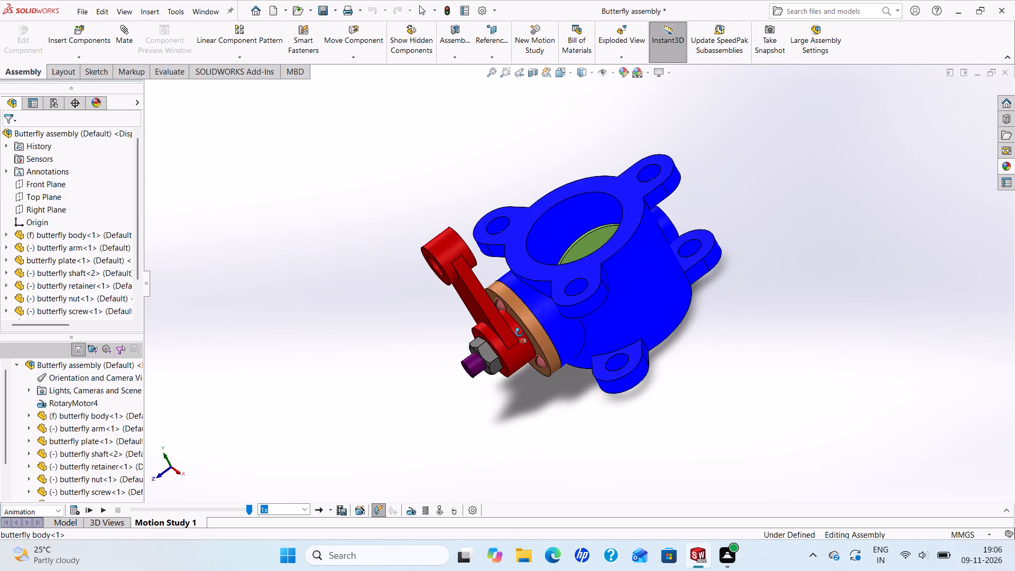
pyautogui.moveTo(519, 332); pyautogui.dragTo(522, 334, button='middle')
pyautogui.scroll(-2, 525, 334)
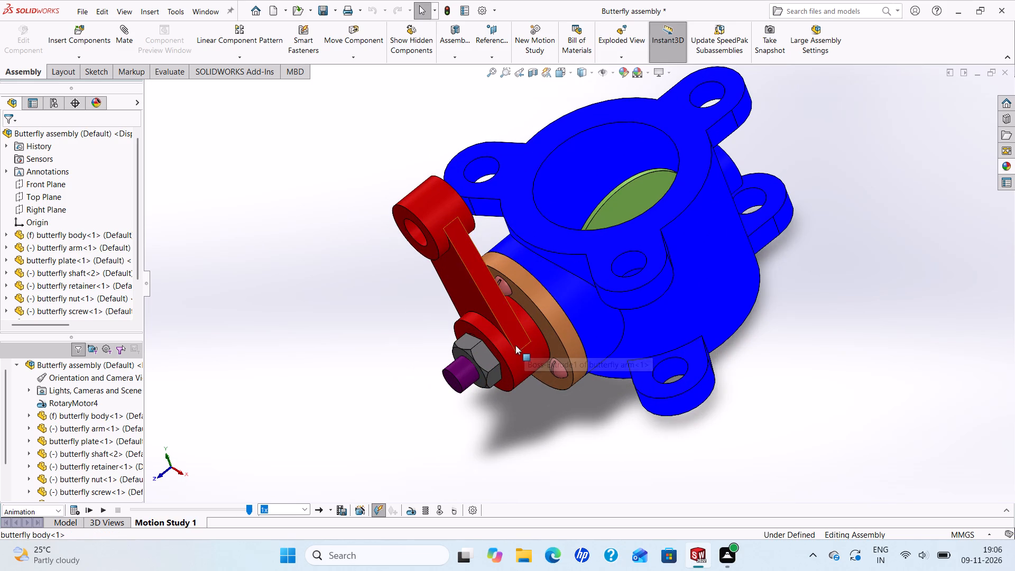
pyautogui.rightClick(549, 320)
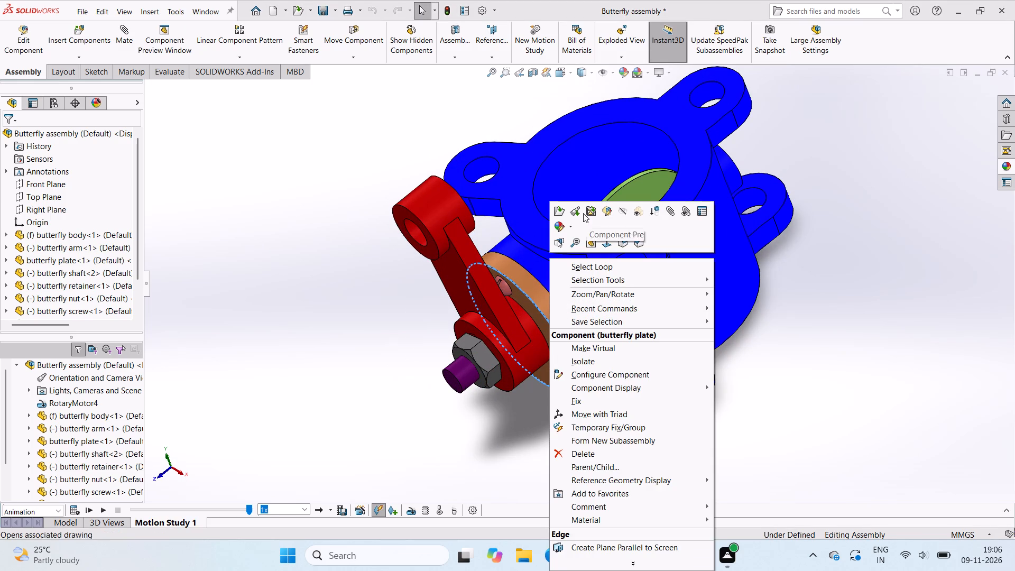
pyautogui.click(554, 209)
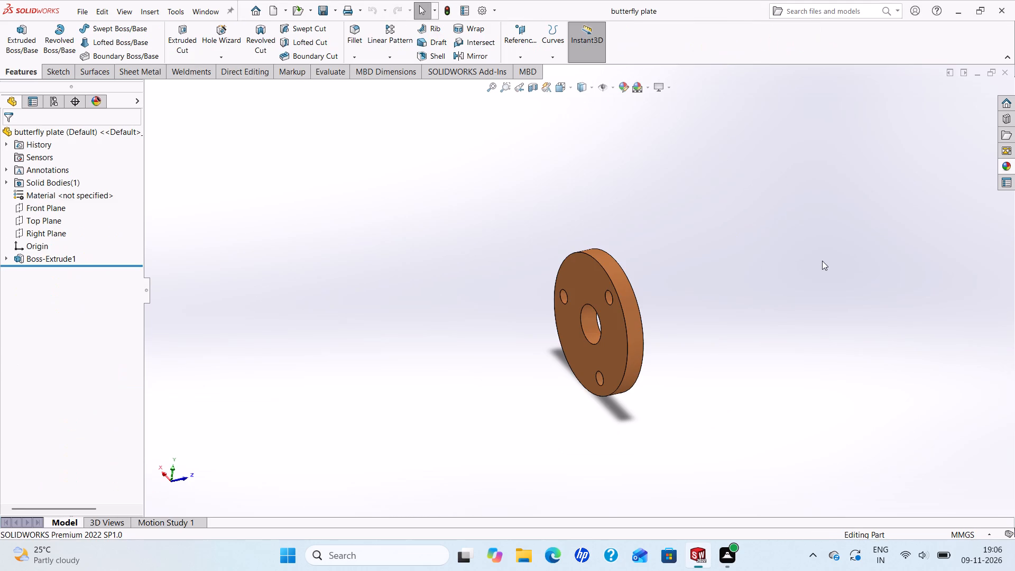
pyautogui.click(1001, 167)
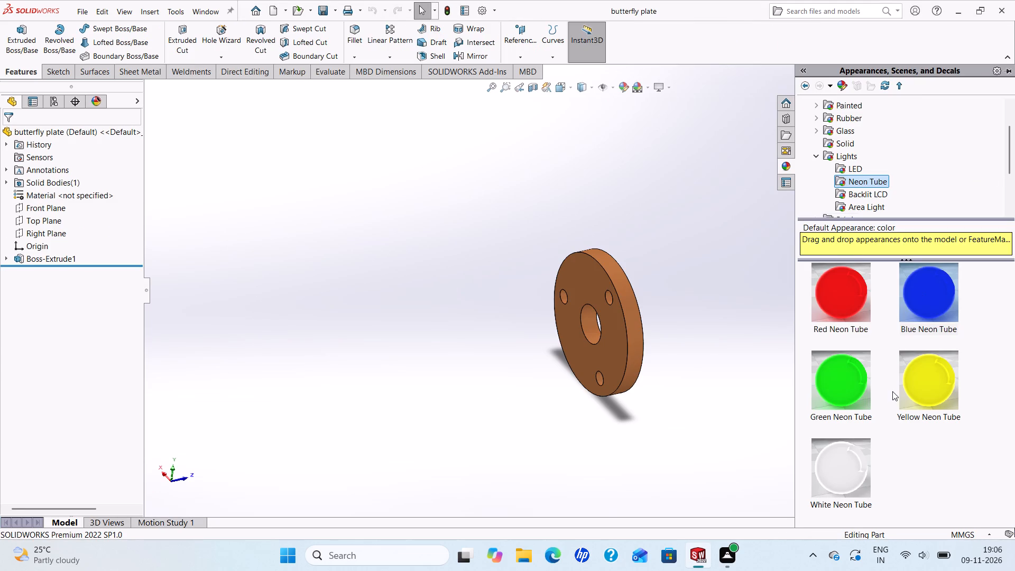
pyautogui.scroll(-3, 891, 393)
pyautogui.moveTo(843, 391); pyautogui.dragTo(629, 311)
pyautogui.click(648, 317)
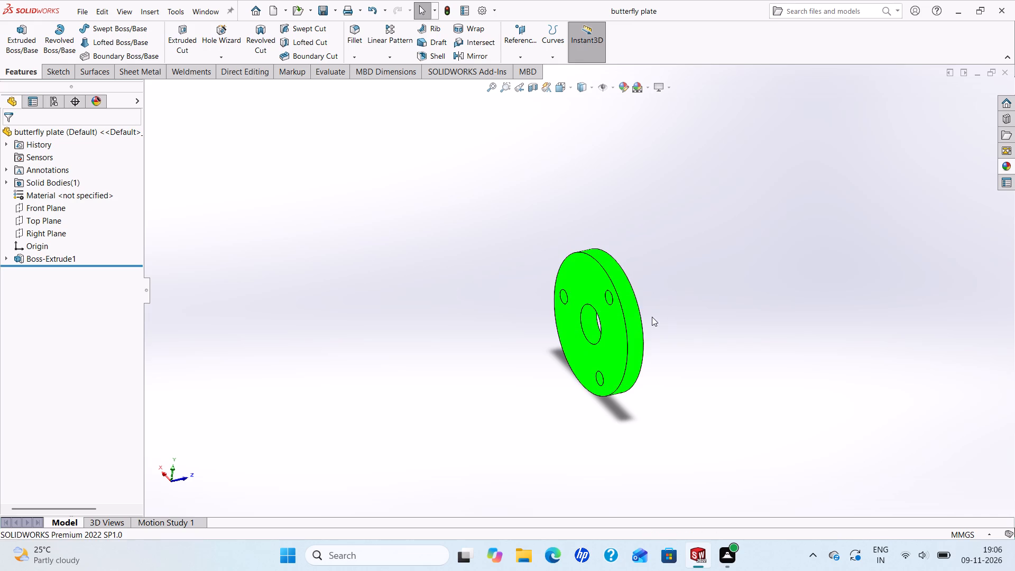
# Examine the new appearance on the butterfly plate's faces and holes from an angled view, near and far.
pyautogui.moveTo(660, 323); pyautogui.dragTo(482, 310, button='middle')
pyautogui.scroll(-2, 670, 316)
pyautogui.scroll(1, 638, 314)
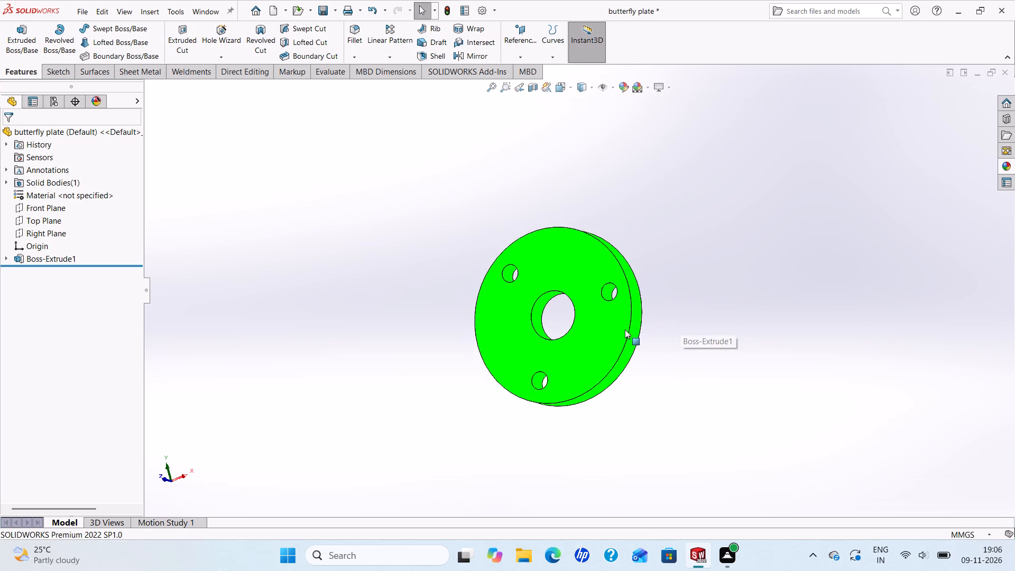
pyautogui.scroll(-2, 621, 335)
pyautogui.scroll(2, 608, 349)
pyautogui.scroll(-2, 610, 369)
pyautogui.scroll(2, 608, 363)
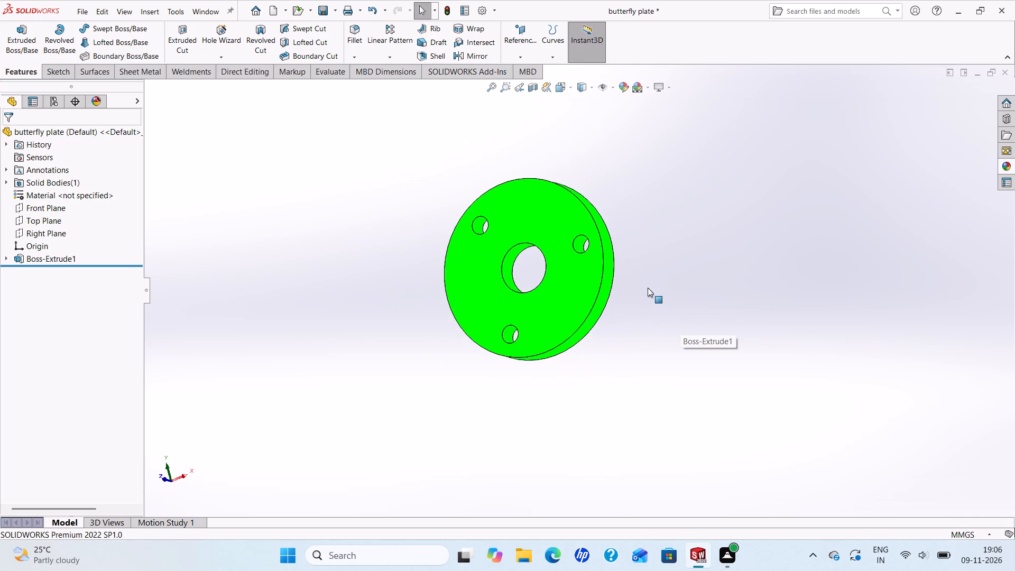
pyautogui.scroll(-2, 643, 281)
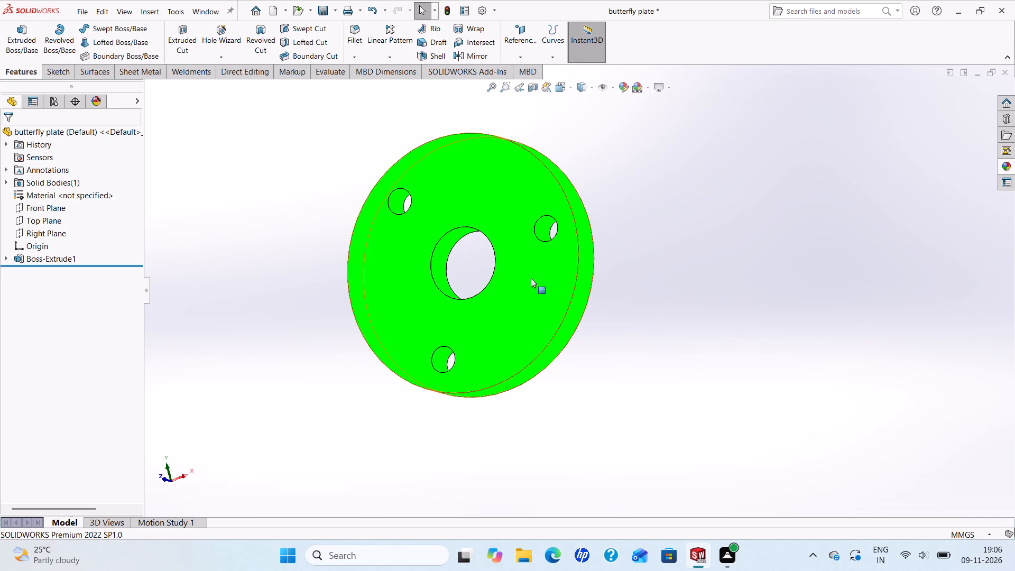
pyautogui.scroll(-1, 697, 266)
pyautogui.scroll(2, 686, 278)
pyautogui.scroll(2, 431, 236)
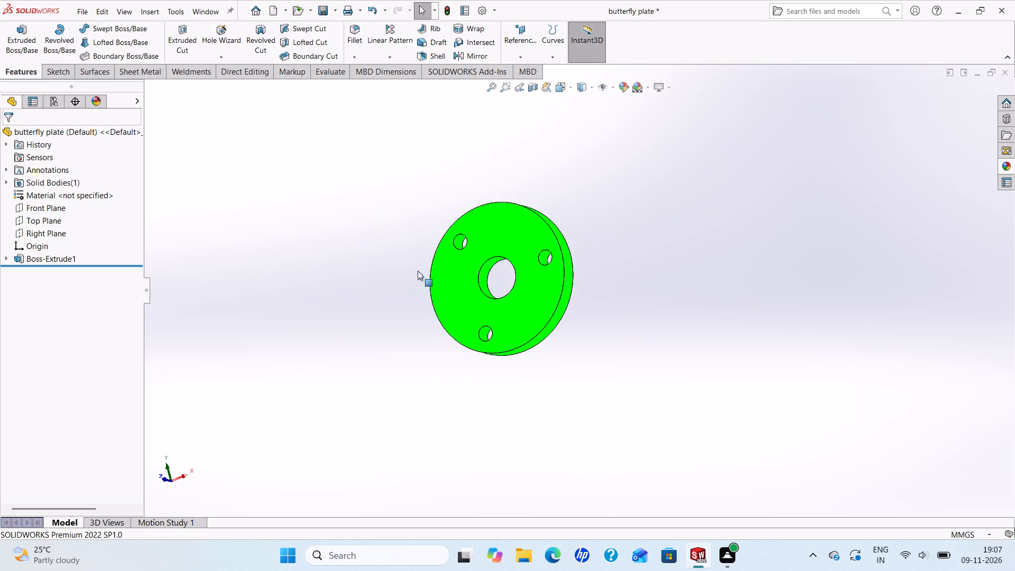
pyautogui.scroll(-3, 430, 292)
pyautogui.scroll(-2, 554, 241)
pyautogui.scroll(2, 599, 315)
pyautogui.scroll(1, 641, 286)
pyautogui.scroll(-2, 641, 286)
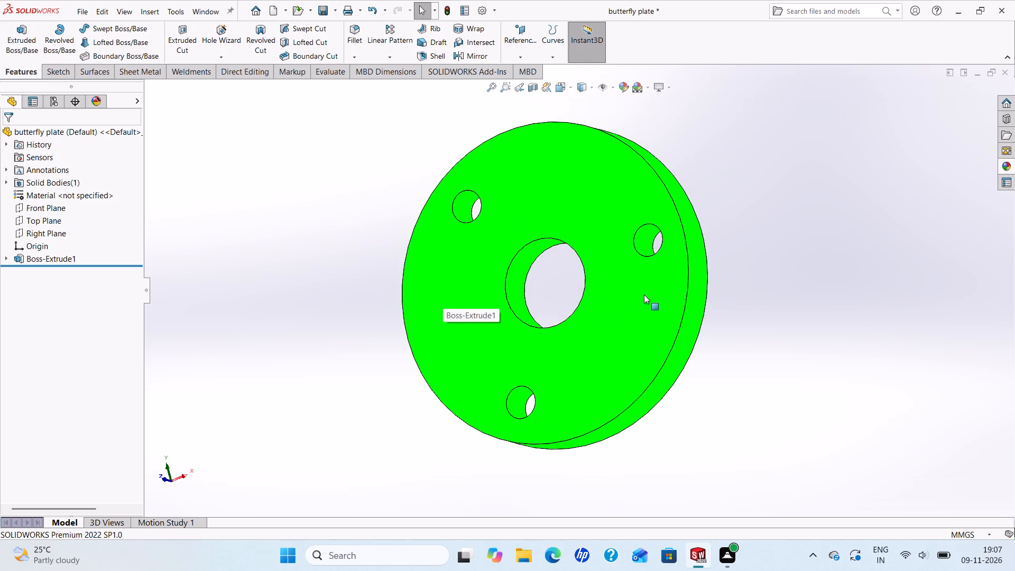
pyautogui.scroll(2, 644, 294)
pyautogui.scroll(-3, 645, 300)
pyautogui.scroll(3, 647, 300)
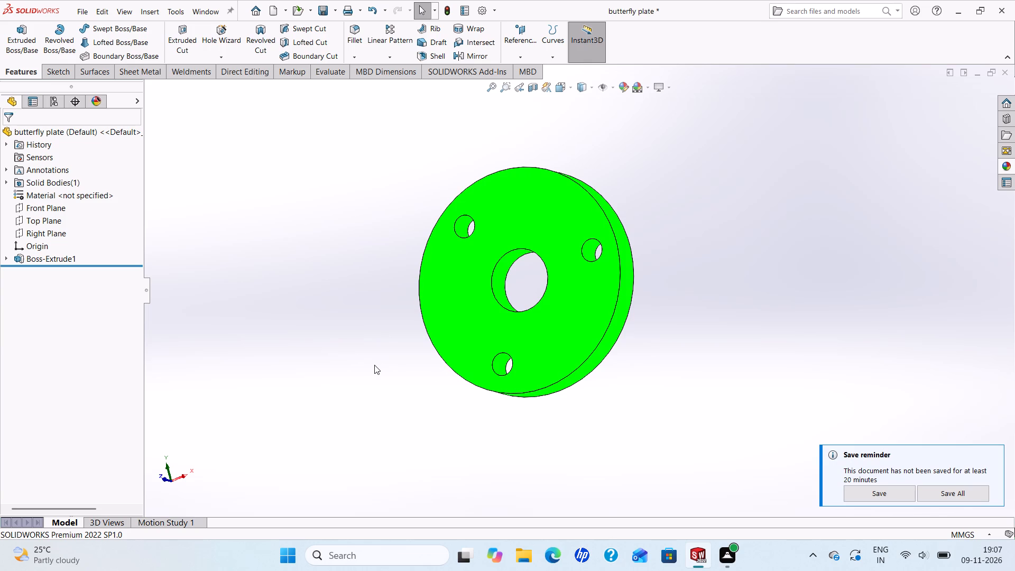
# Save the butterfly plate part and return to the butterfly assembly.
pyautogui.hotkey('ctrl', 's')
pyautogui.click(1001, 73)
# Examine the recoloured plate together with the arm and body in the butterfly assembly.
pyautogui.scroll(1, 754, 229)
pyautogui.scroll(-1, 728, 271)
pyautogui.scroll(1, 728, 271)
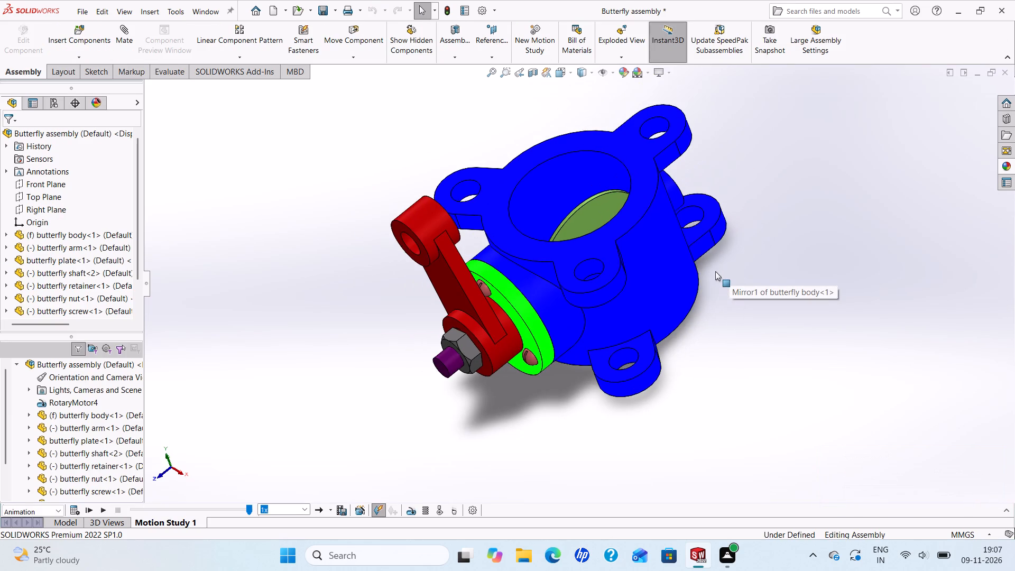
pyautogui.scroll(-1, 713, 271)
pyautogui.scroll(2, 696, 267)
pyautogui.scroll(-2, 679, 280)
pyautogui.scroll(1, 638, 312)
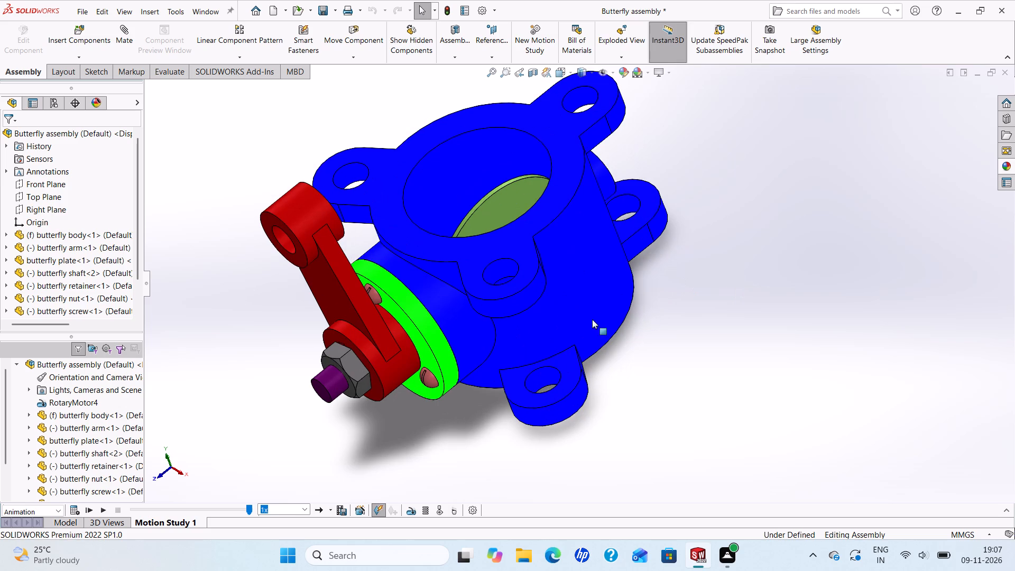
pyautogui.scroll(-2, 543, 327)
pyautogui.scroll(3, 543, 327)
pyautogui.scroll(-2, 509, 353)
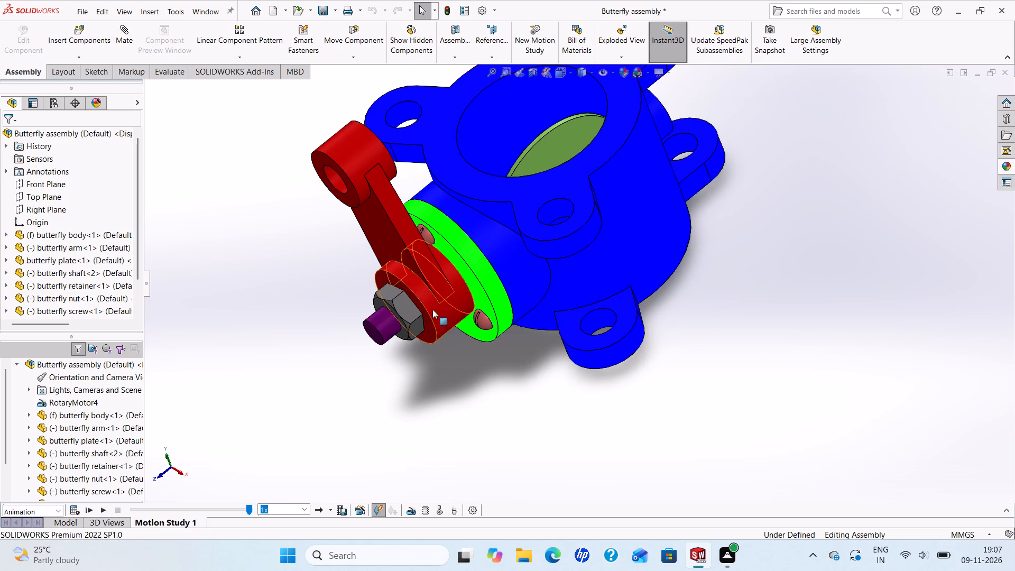
pyautogui.scroll(3, 557, 152)
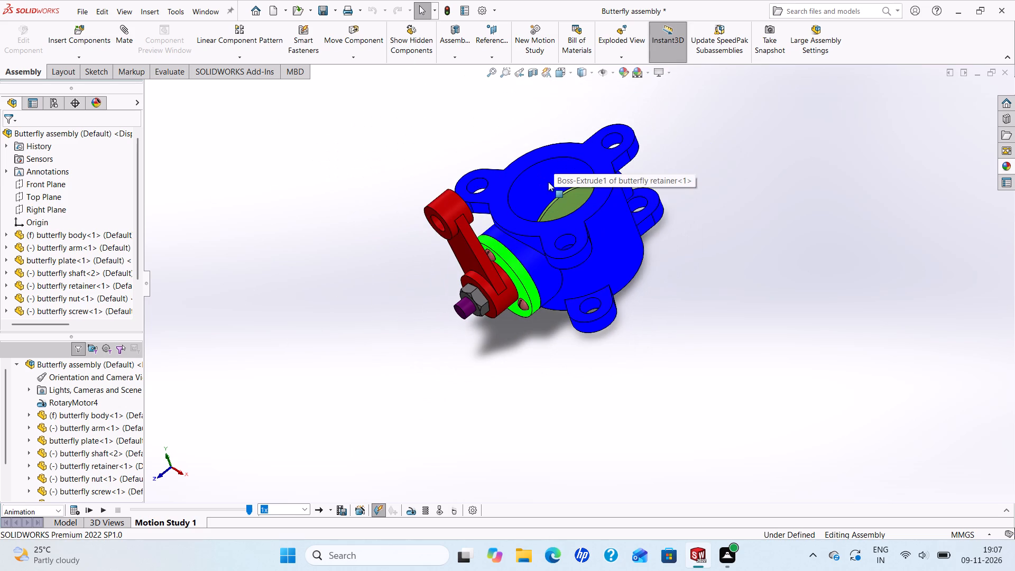
# Open the butterfly retainer part from the assembly and apply the White Neon Tube appearance to it.
pyautogui.rightClick(556, 200)
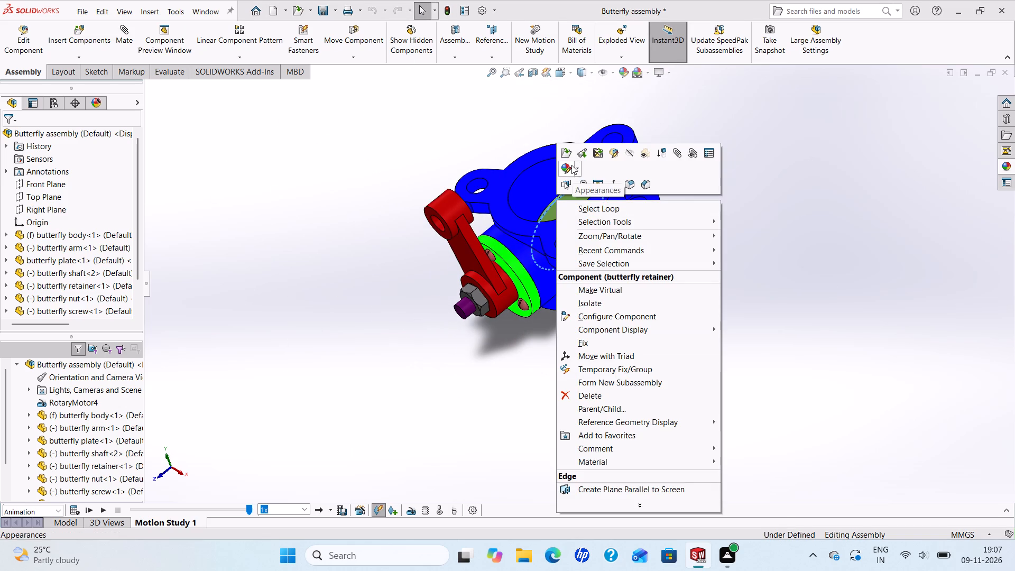
pyautogui.click(565, 155)
pyautogui.scroll(1, 780, 192)
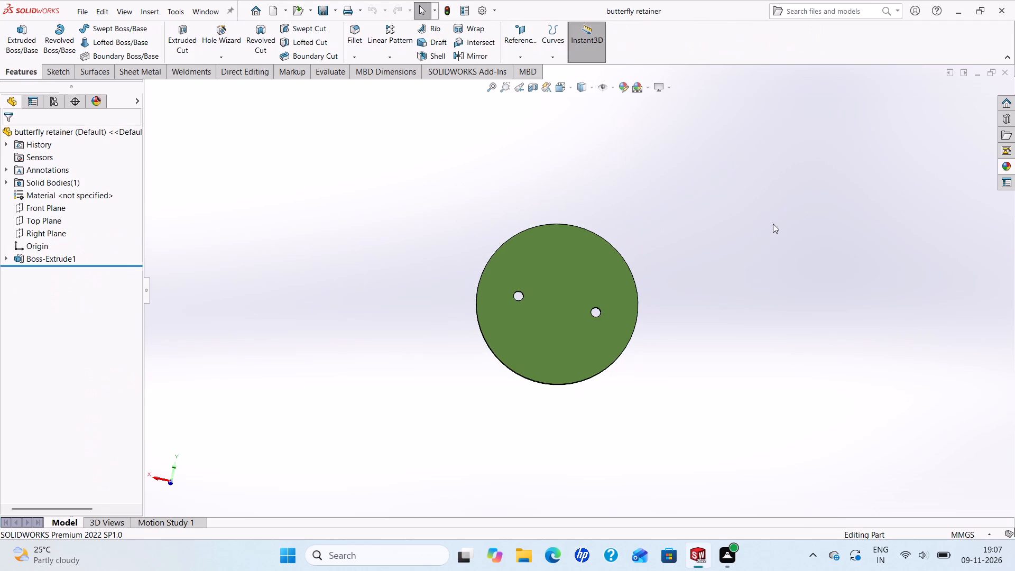
pyautogui.click(1012, 166)
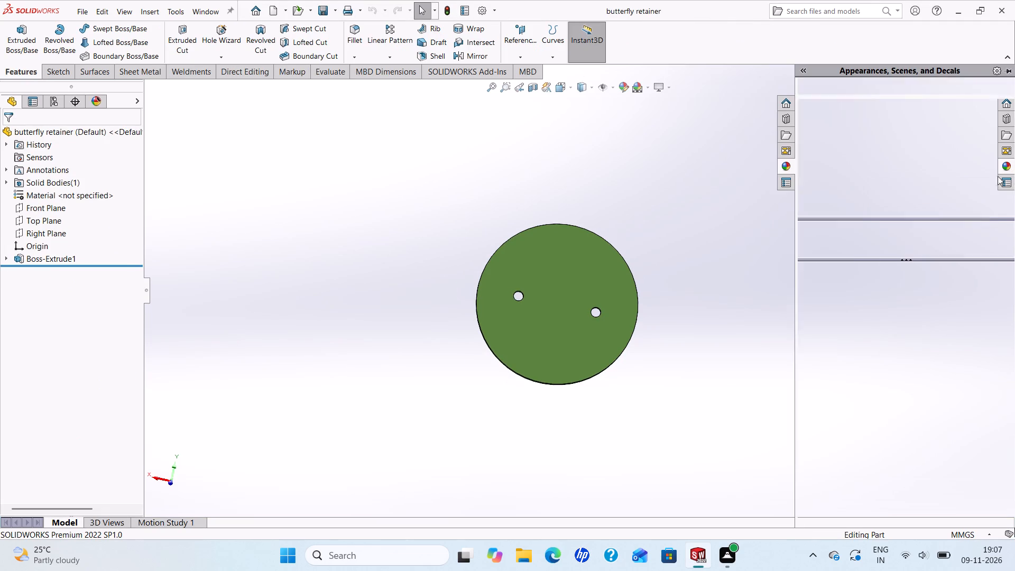
pyautogui.scroll(-3, 847, 386)
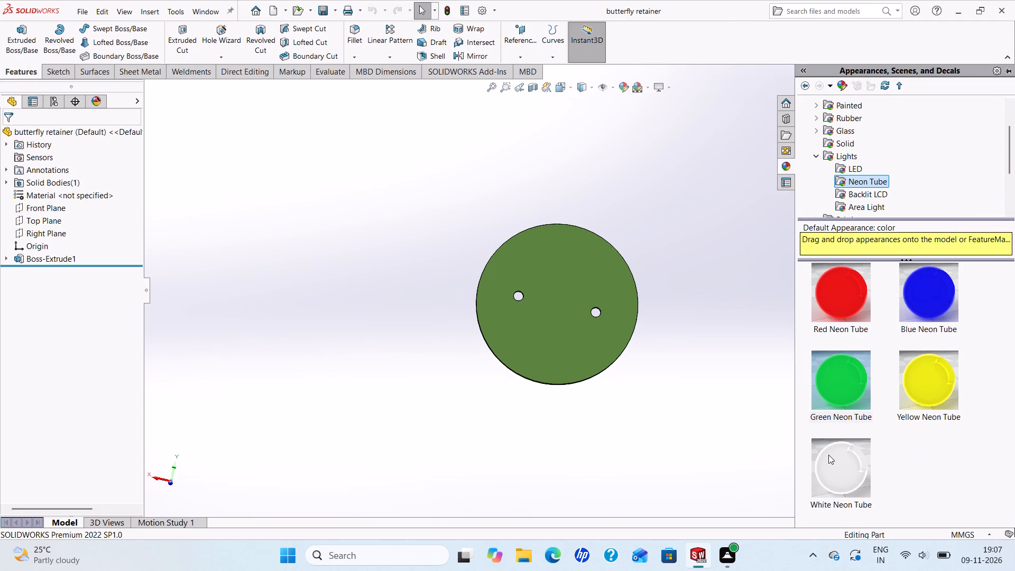
pyautogui.moveTo(828, 455); pyautogui.dragTo(561, 277)
pyautogui.click(582, 282)
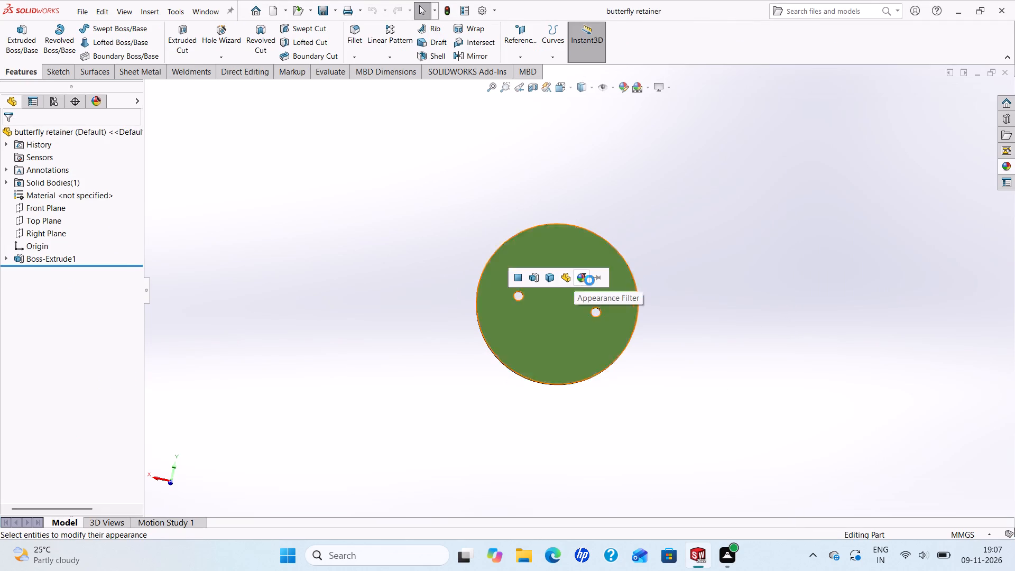
# Save the recoloured butterfly retainer part and return to the butterfly assembly.
pyautogui.moveTo(665, 279); pyautogui.dragTo(467, 236, button='middle')
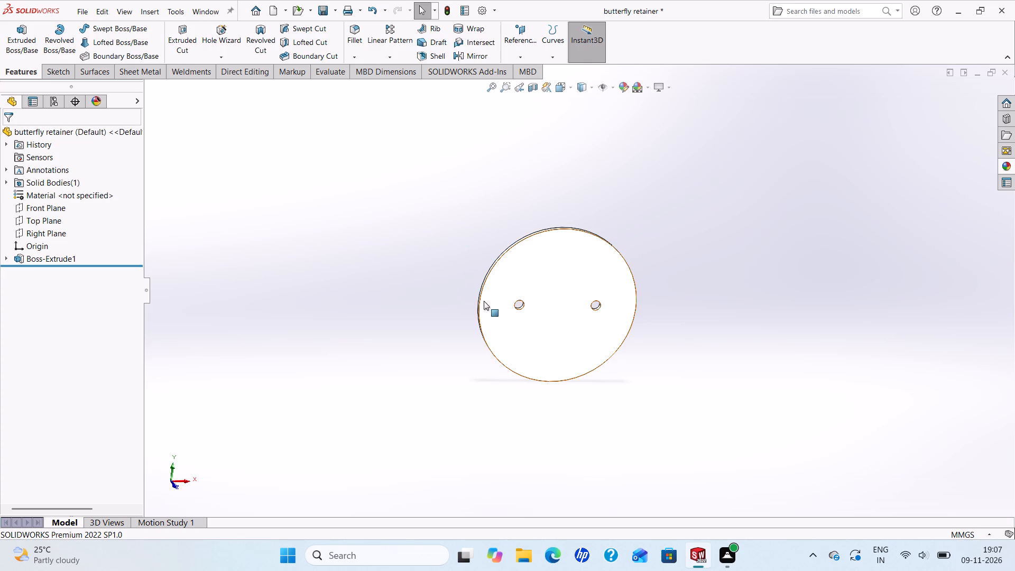
pyautogui.hotkey('ctrl', 's')
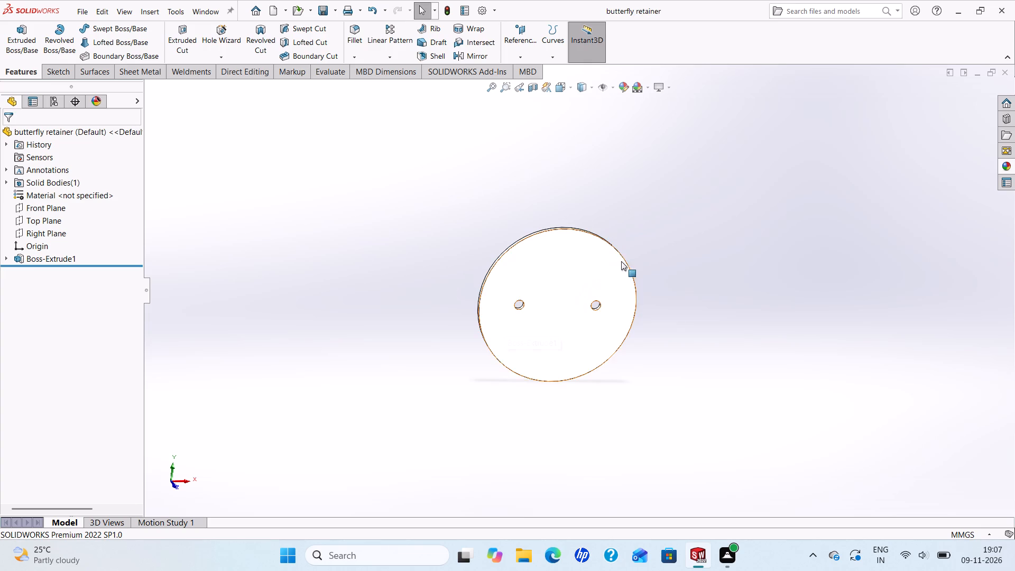
pyautogui.click(1007, 72)
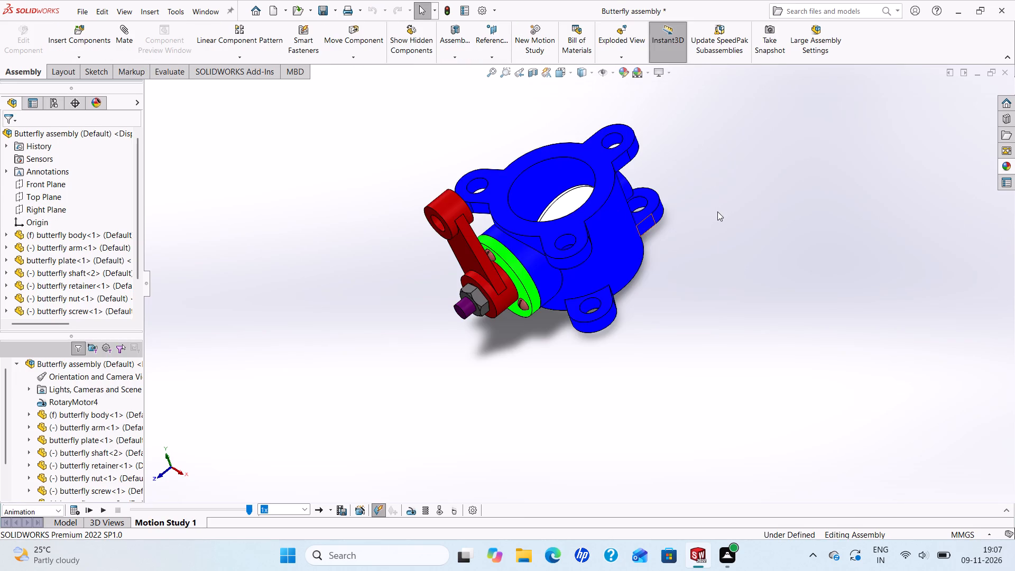
# Examine the retainer inside the valve body, and the arm, nut and screw area up close in the assembly.
pyautogui.moveTo(403, 210); pyautogui.dragTo(412, 265, button='middle')
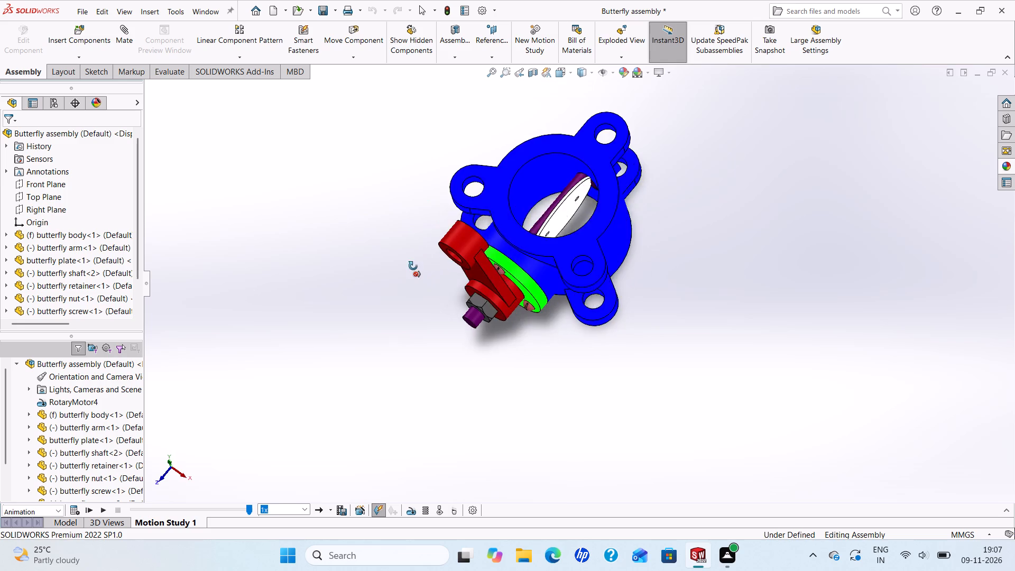
pyautogui.moveTo(412, 265); pyautogui.dragTo(394, 240, button='middle')
pyautogui.scroll(1, 409, 253)
pyautogui.scroll(-1, 447, 269)
pyautogui.scroll(-2, 545, 328)
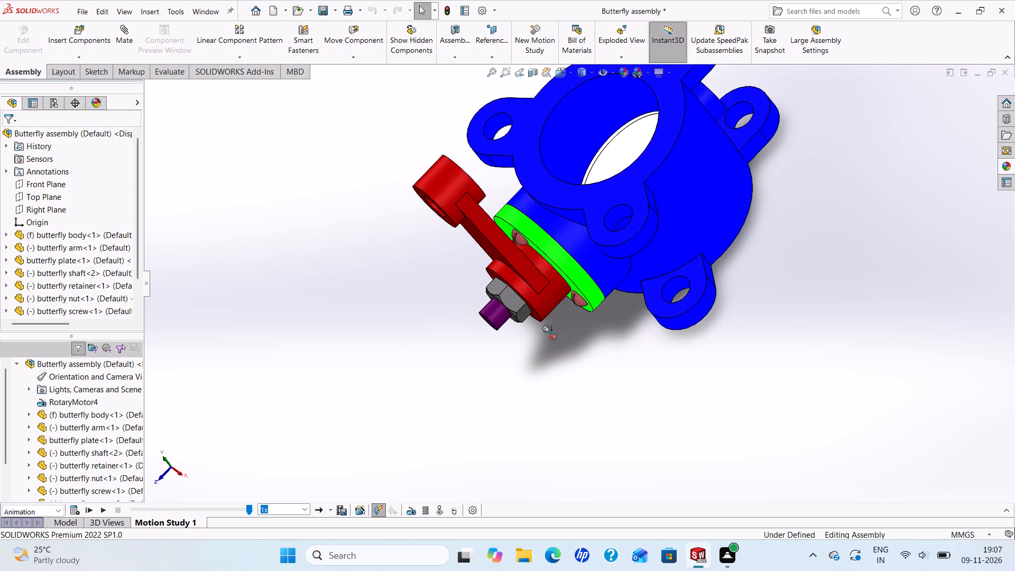
pyautogui.moveTo(546, 328); pyautogui.dragTo(578, 264, button='middle')
pyautogui.scroll(-2, 541, 287)
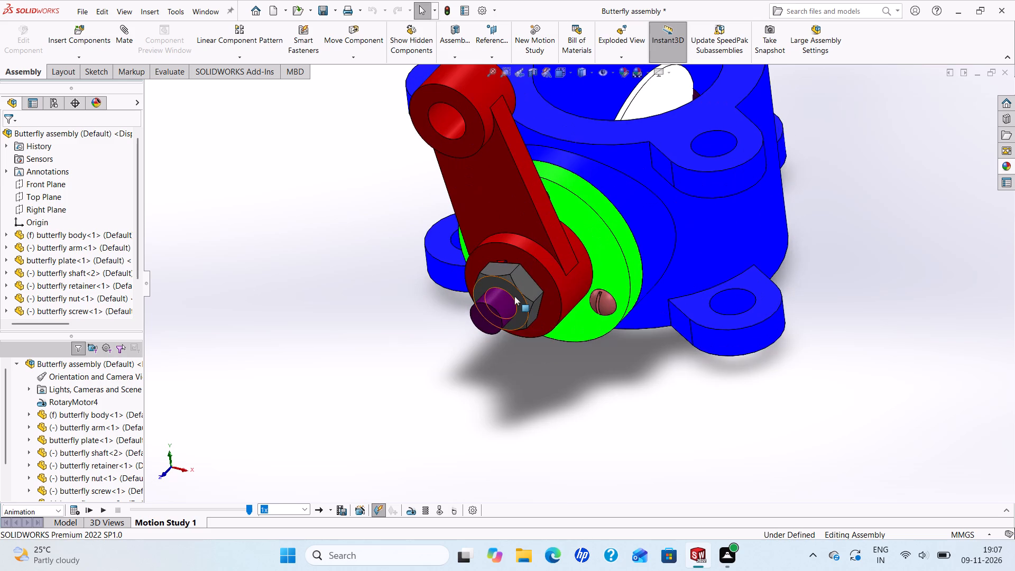
pyautogui.scroll(2, 514, 296)
pyautogui.scroll(-1, 531, 324)
pyautogui.scroll(2, 571, 322)
pyautogui.scroll(-3, 645, 241)
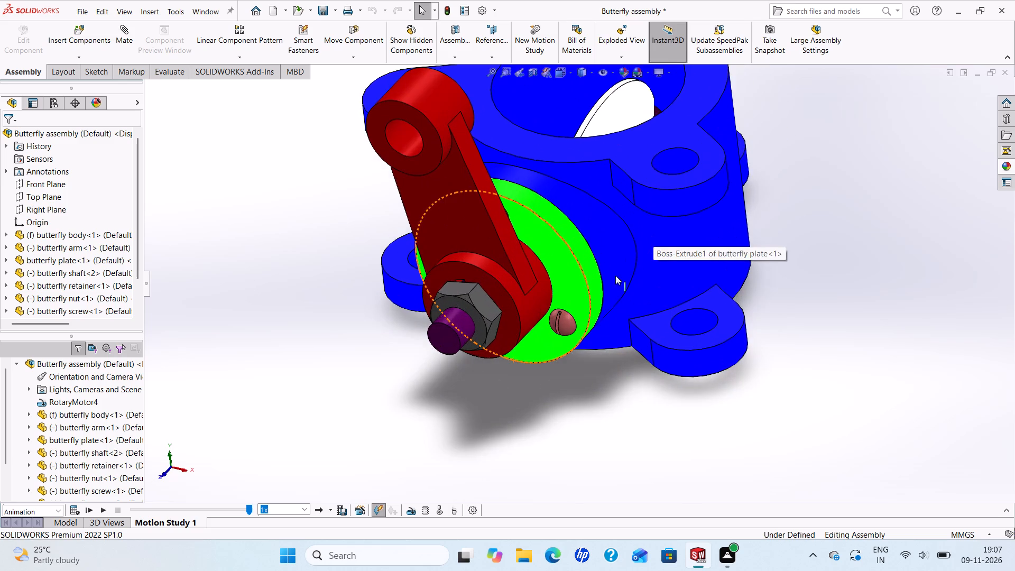
pyautogui.scroll(2, 605, 282)
pyautogui.scroll(-4, 573, 310)
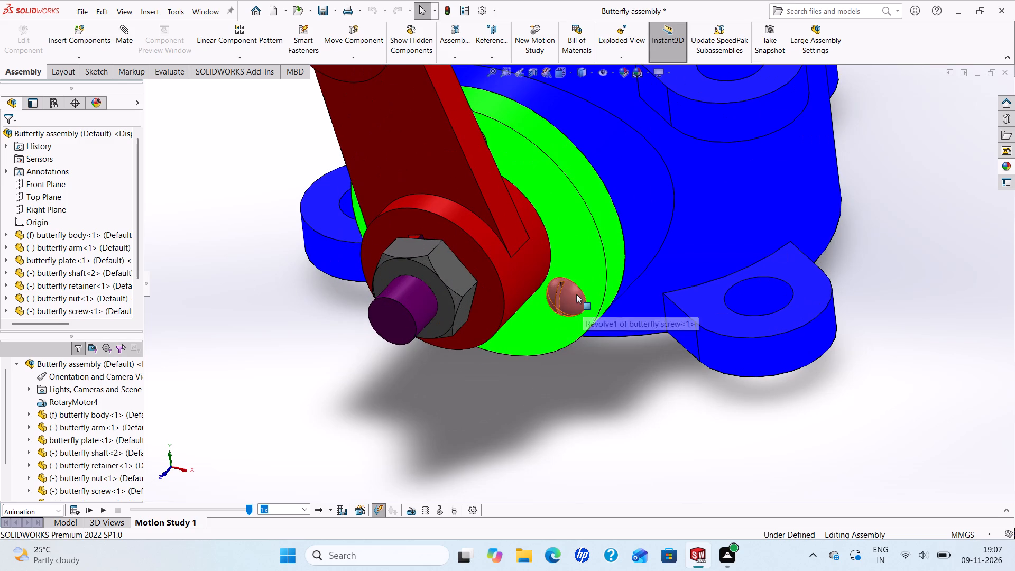
# Open the butterfly screw part from the assembly.
pyautogui.rightClick(576, 294)
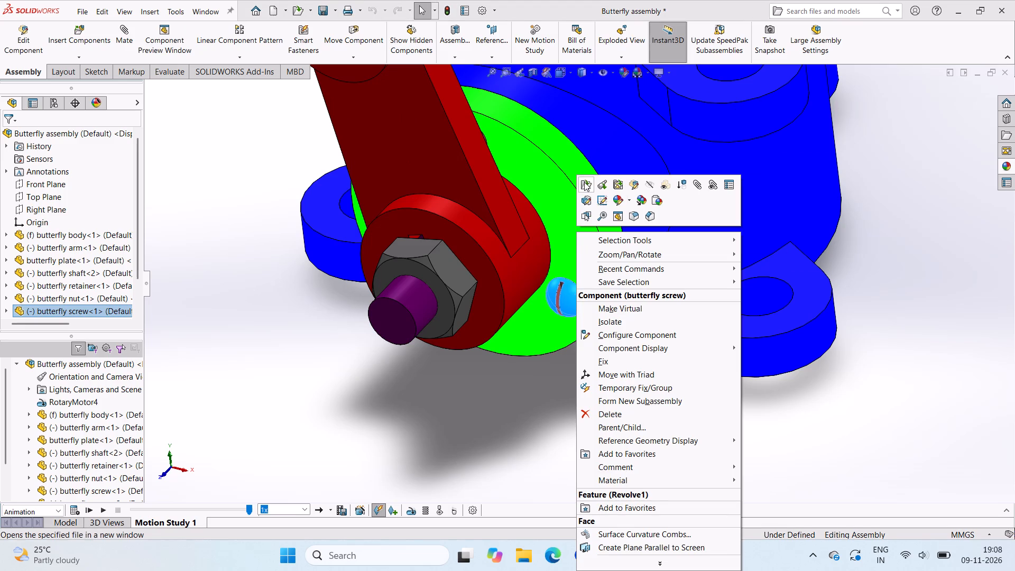
pyautogui.click(584, 182)
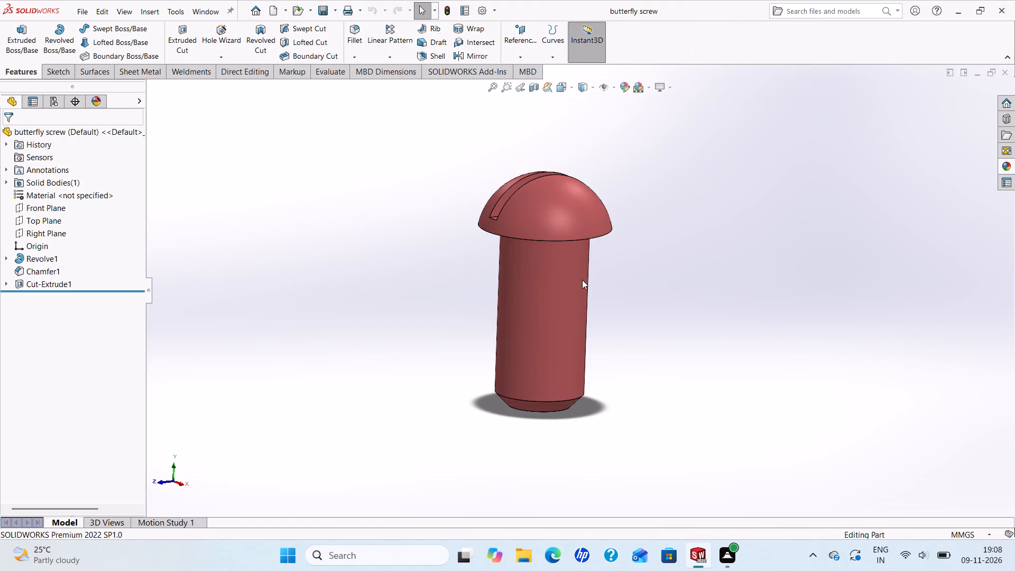
# Look through the Backlit LCD, Area Light, LED and Neon Tube appearances in the Lights category for the screw.
pyautogui.click(1011, 162)
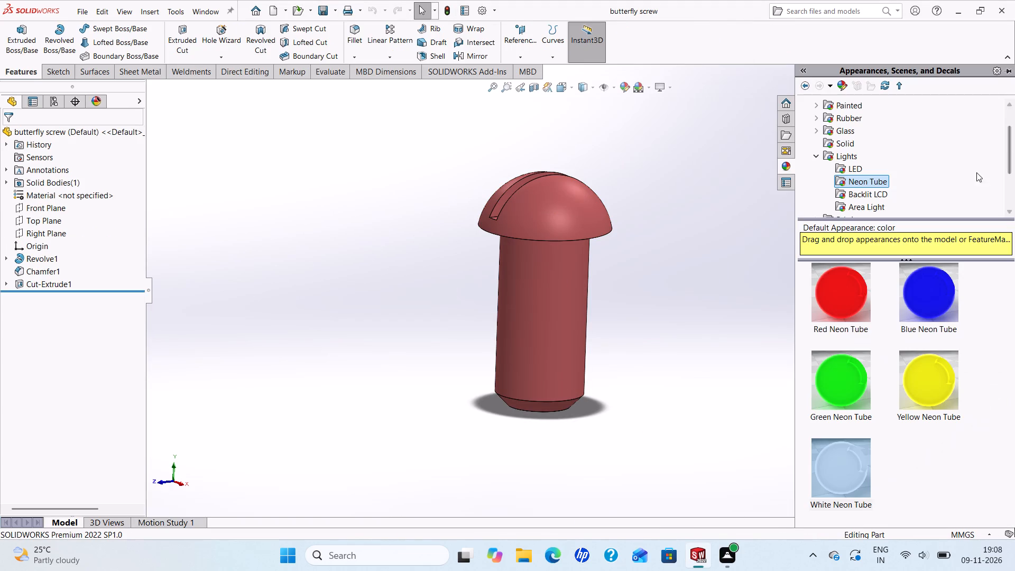
pyautogui.scroll(1, 888, 438)
pyautogui.click(854, 197)
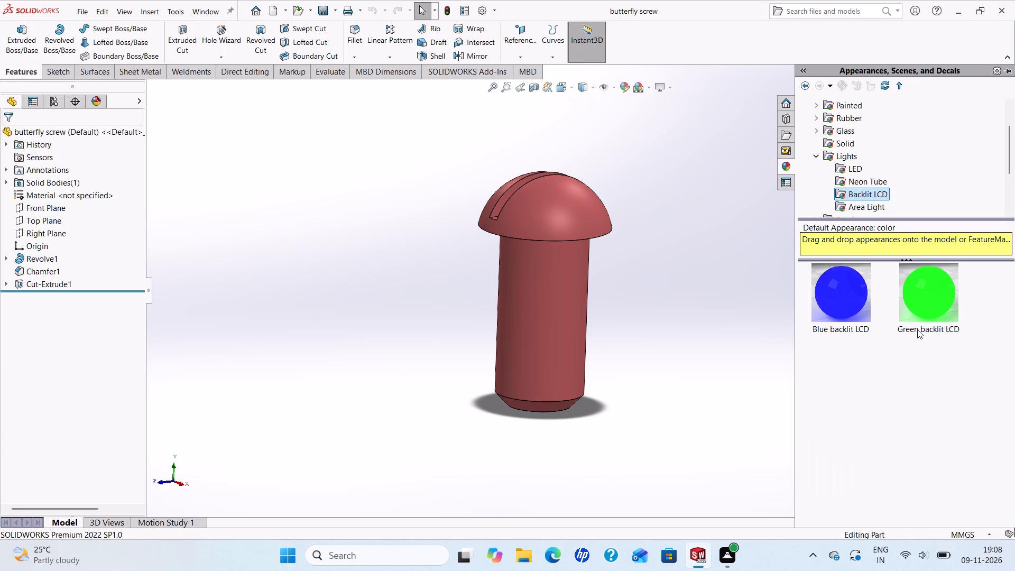
pyautogui.click(860, 210)
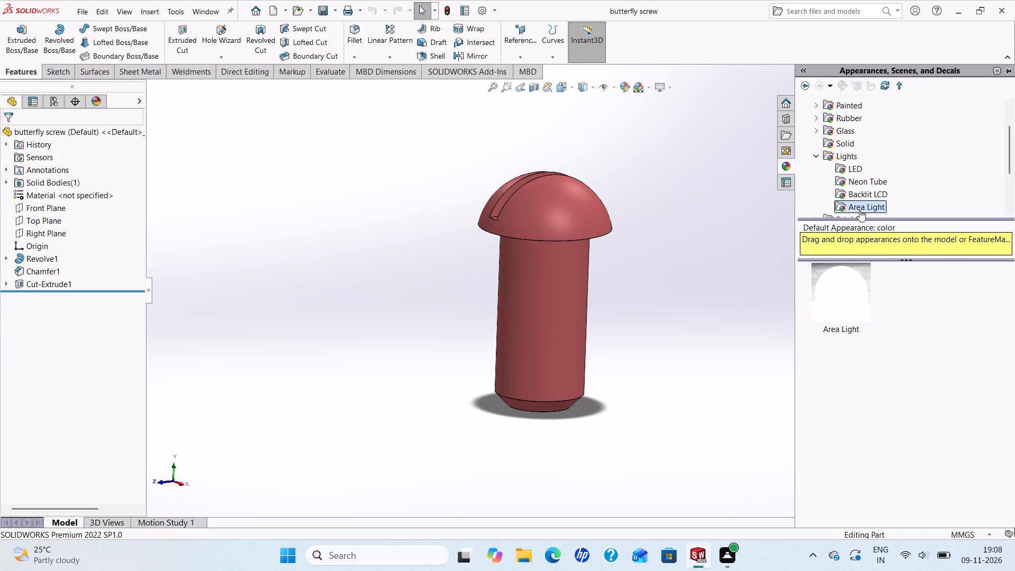
pyautogui.click(858, 171)
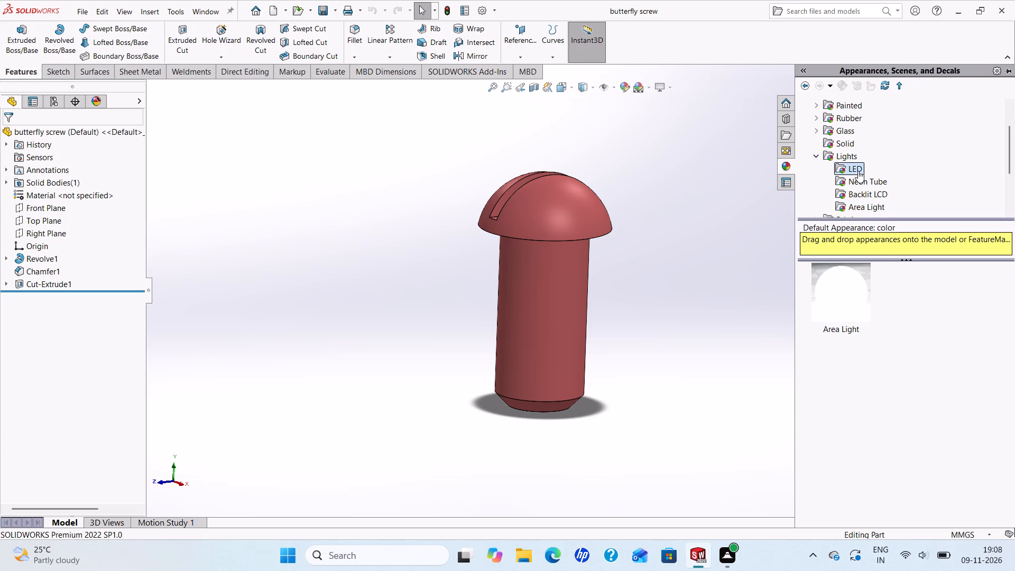
pyautogui.scroll(-3, 893, 348)
pyautogui.scroll(4, 908, 460)
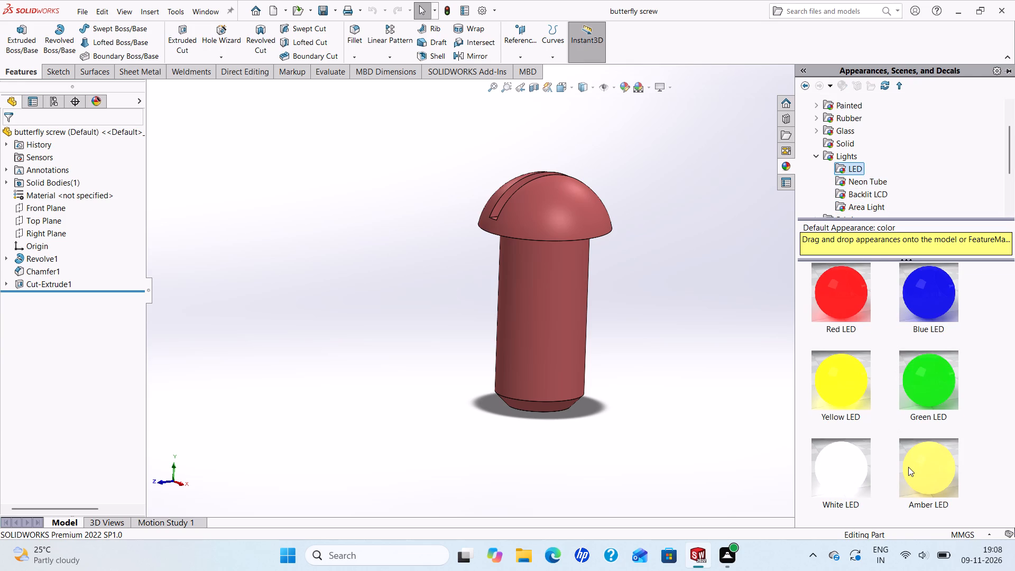
pyautogui.scroll(-2, 908, 355)
pyautogui.scroll(4, 902, 339)
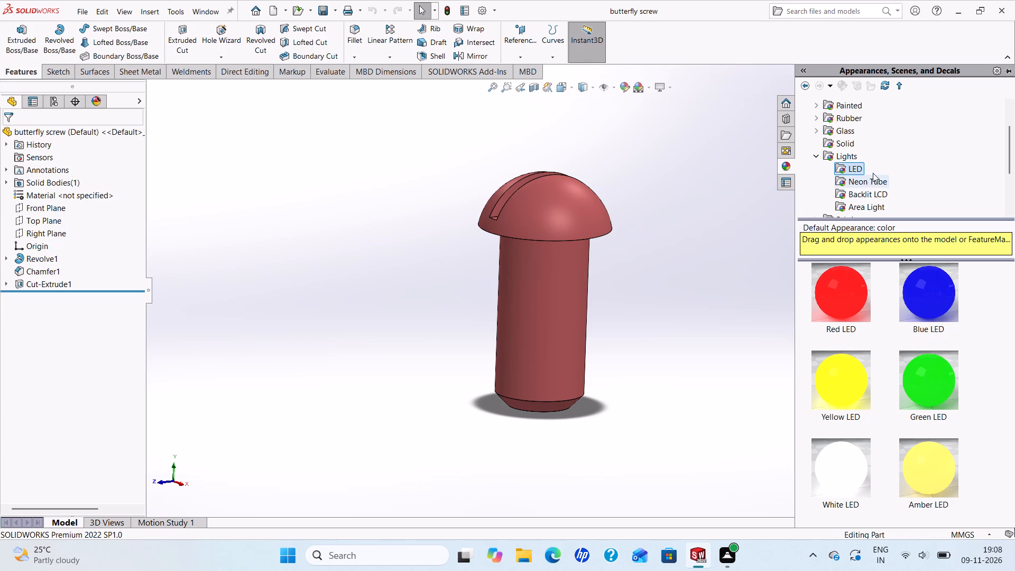
pyautogui.click(866, 180)
pyautogui.click(850, 164)
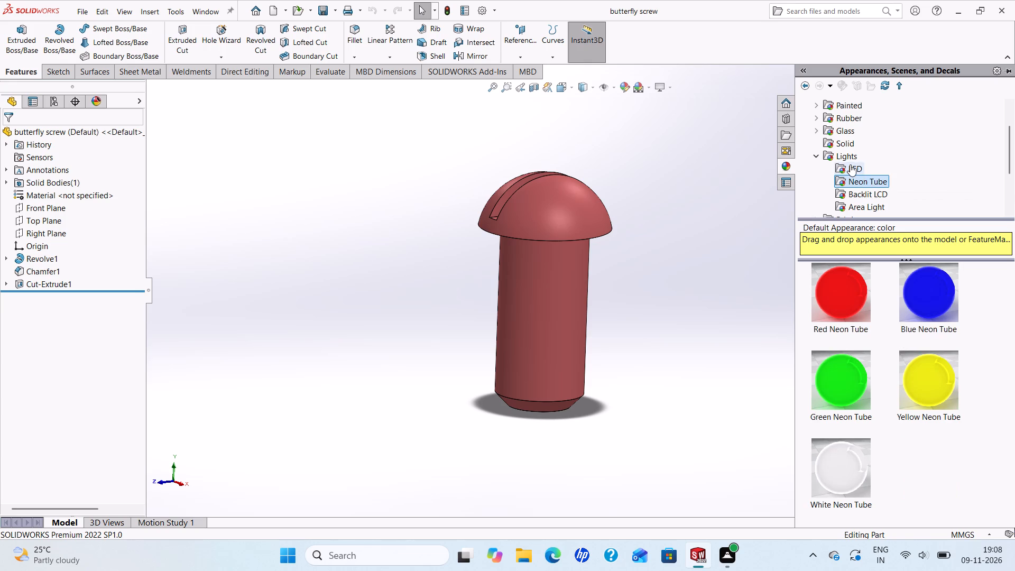
pyautogui.click(842, 155)
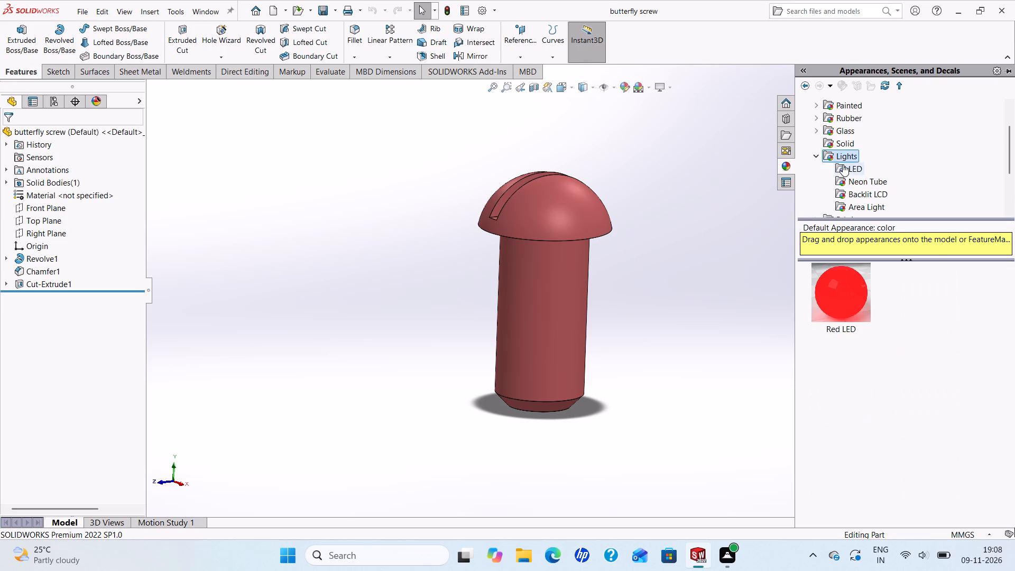
pyautogui.scroll(-1, 847, 178)
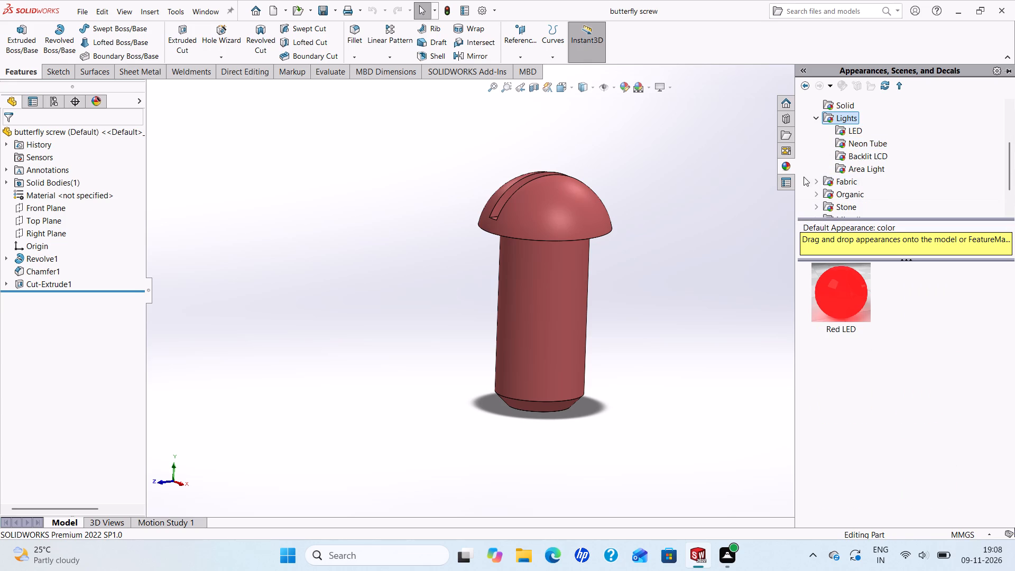
pyautogui.click(815, 120)
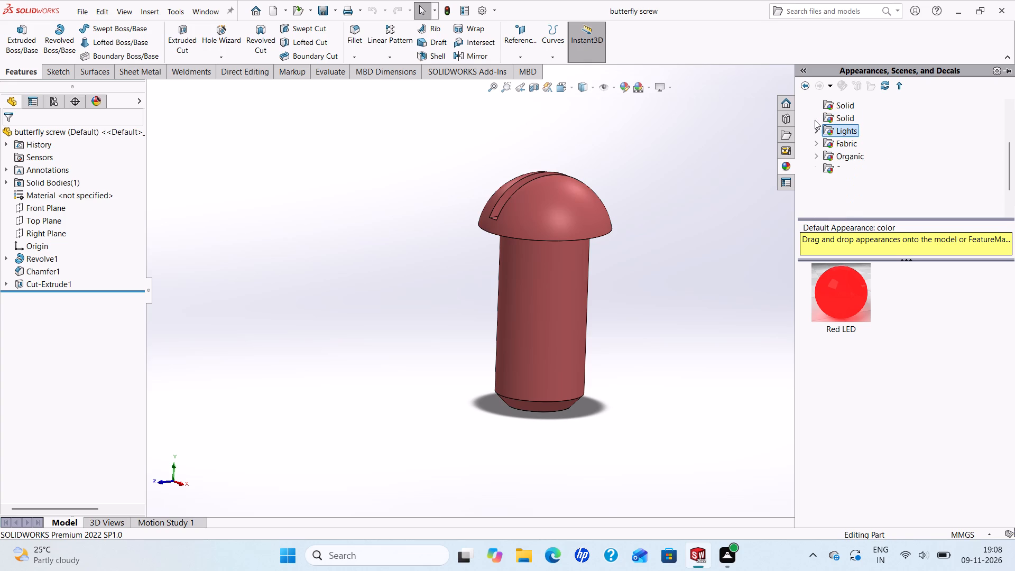
# Apply the burlap appearance from the Fabric Cloth category to the entire butterfly screw part.
pyautogui.click(815, 143)
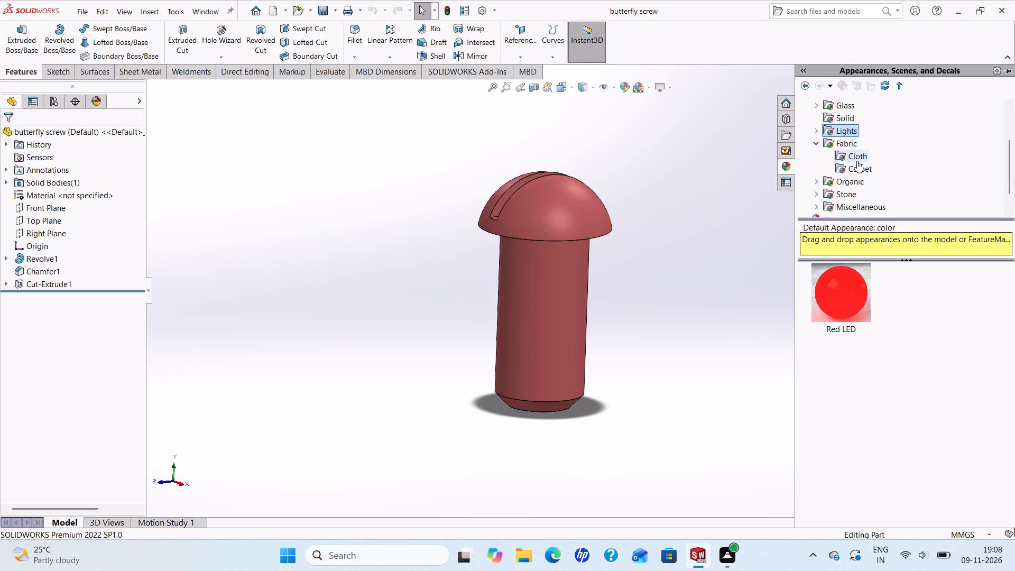
pyautogui.click(857, 161)
pyautogui.scroll(-1, 911, 444)
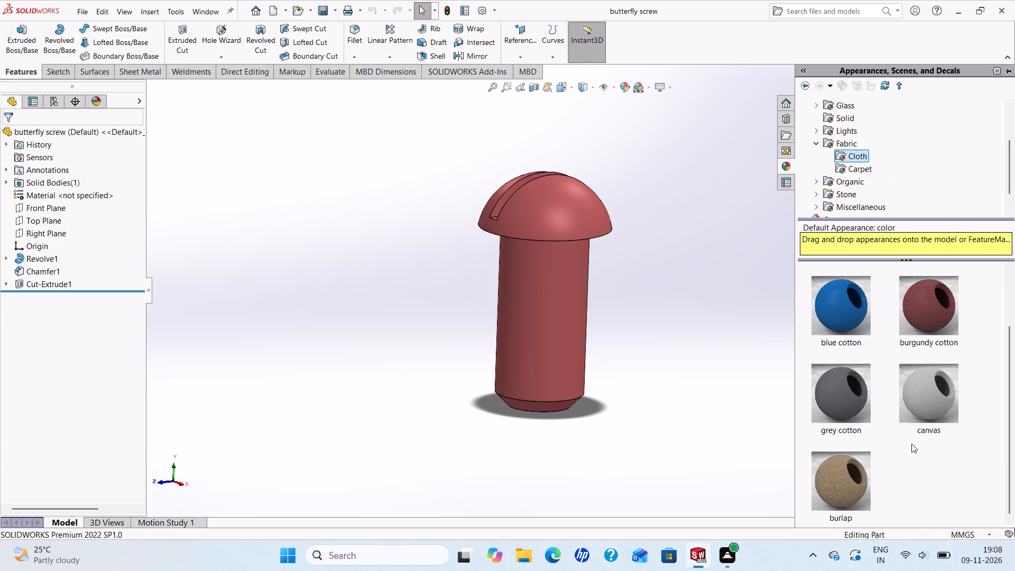
pyautogui.scroll(-1, 911, 444)
pyautogui.scroll(1, 911, 444)
pyautogui.scroll(-3, 911, 444)
pyautogui.scroll(2, 906, 451)
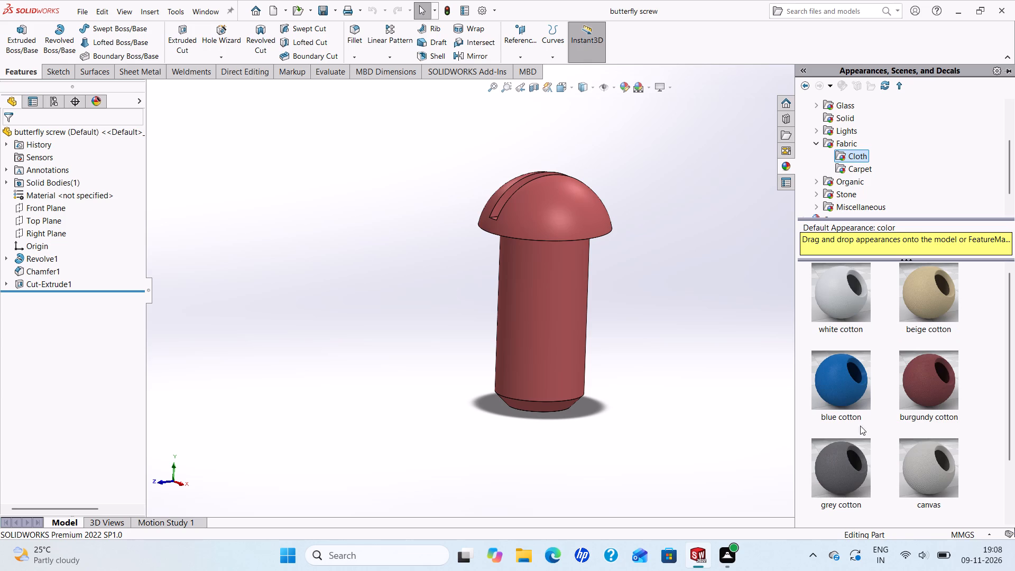
pyautogui.scroll(-3, 878, 444)
pyautogui.scroll(2, 881, 443)
pyautogui.scroll(-2, 879, 446)
pyautogui.scroll(3, 876, 450)
pyautogui.scroll(-3, 876, 450)
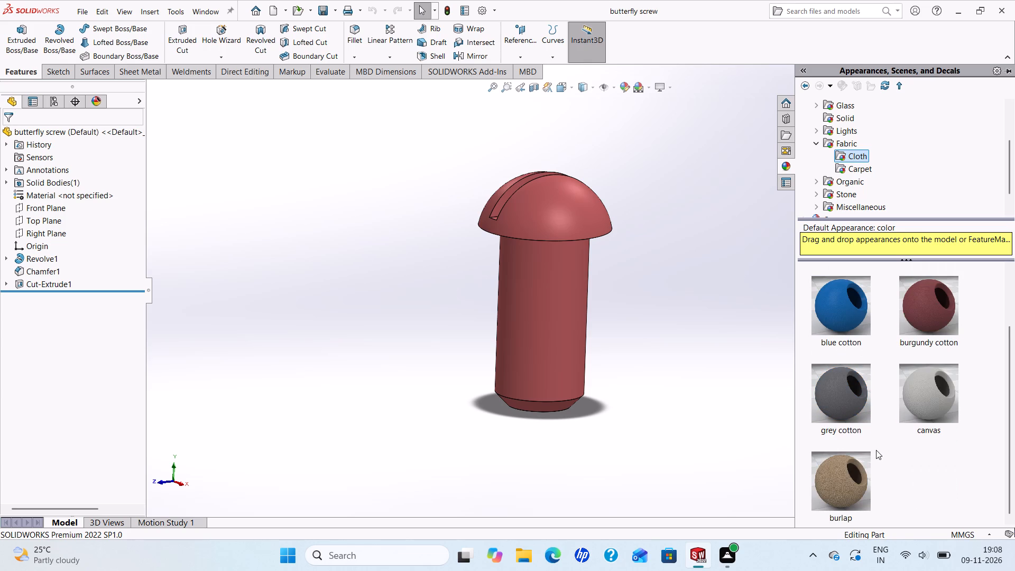
pyautogui.moveTo(842, 473); pyautogui.dragTo(531, 270)
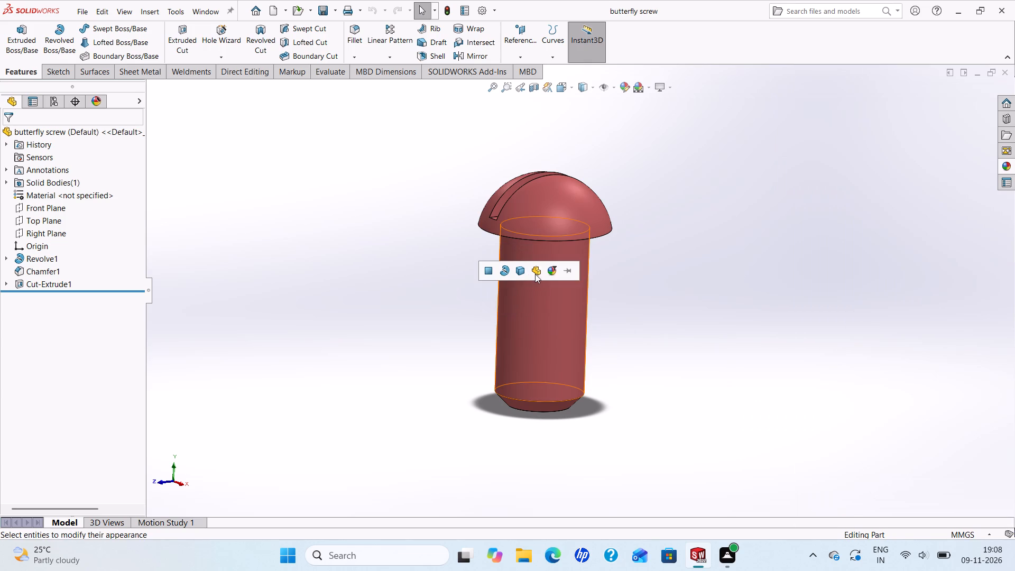
pyautogui.click(553, 274)
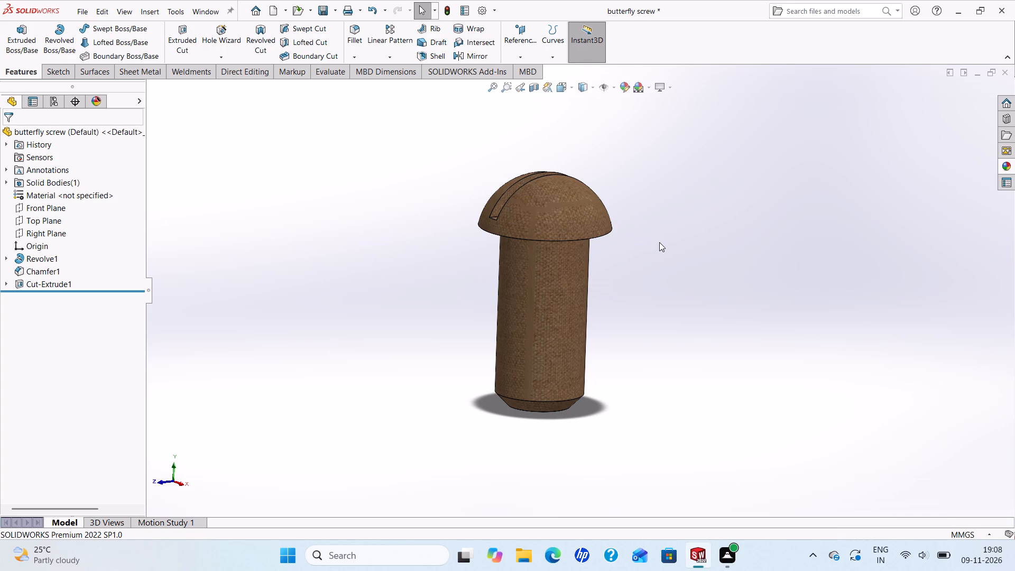
# Examine the burlap texture on the screw's head, slot and shank from several angles, near and far.
pyautogui.moveTo(659, 242); pyautogui.dragTo(575, 339, button='middle')
pyautogui.scroll(-2, 626, 247)
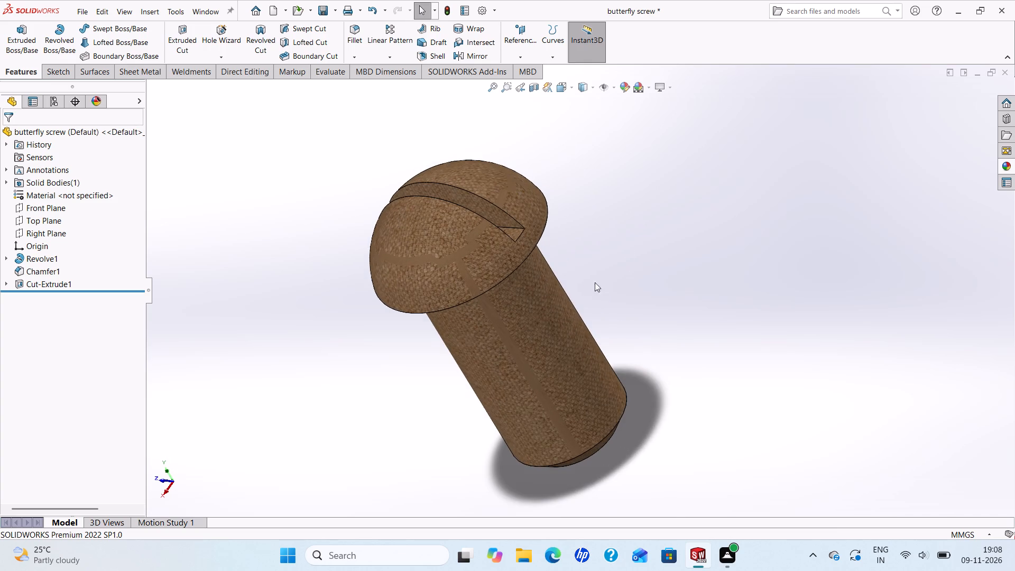
pyautogui.scroll(-2, 541, 324)
pyautogui.moveTo(518, 377); pyautogui.dragTo(533, 229, button='middle')
pyautogui.scroll(-2, 510, 344)
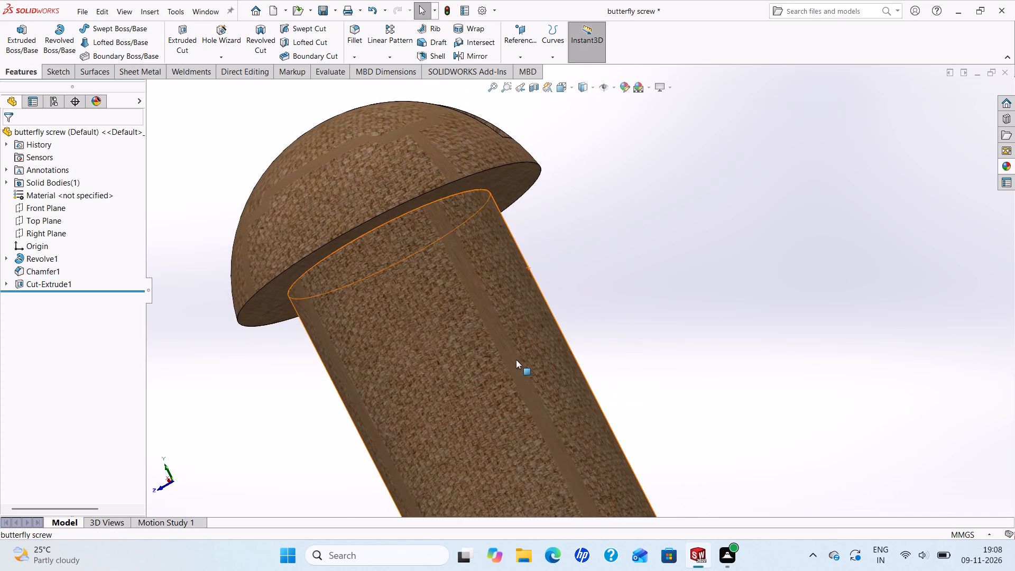
pyautogui.scroll(2, 518, 364)
pyautogui.moveTo(483, 363); pyautogui.dragTo(518, 379, button='middle')
pyautogui.scroll(-4, 482, 323)
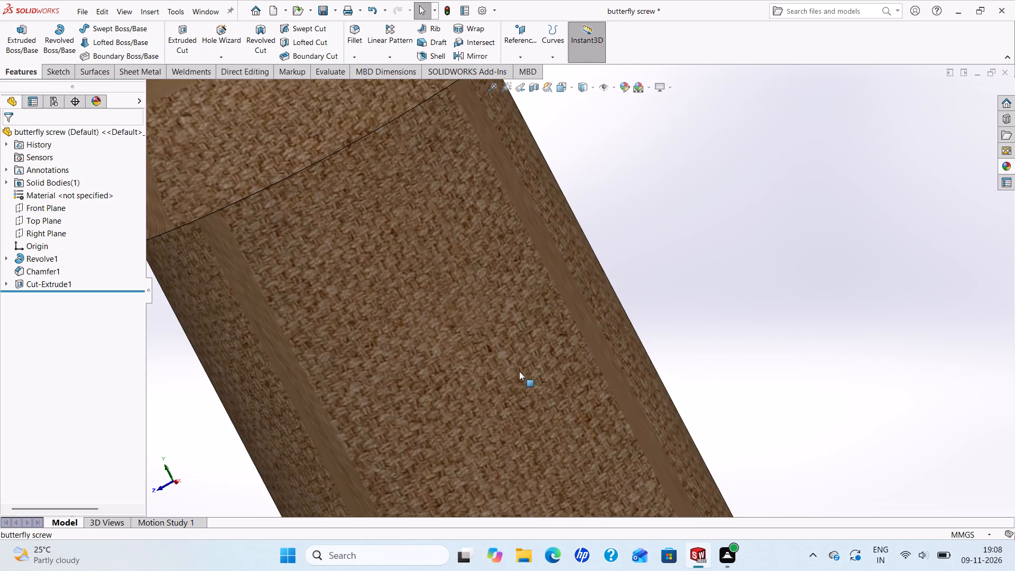
pyautogui.scroll(-5, 525, 377)
pyautogui.scroll(15, 553, 359)
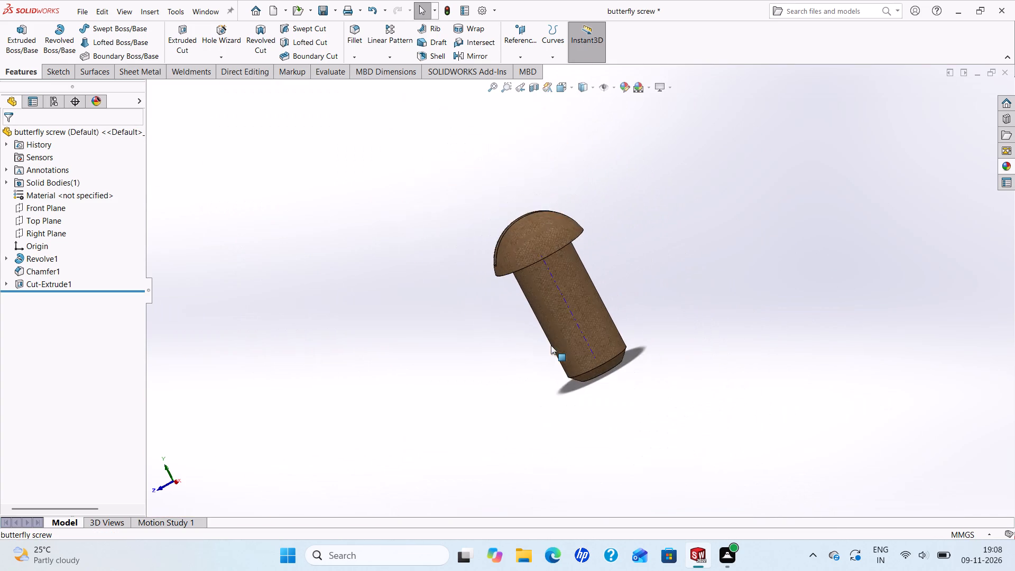
pyautogui.scroll(-4, 586, 313)
pyautogui.scroll(4, 595, 328)
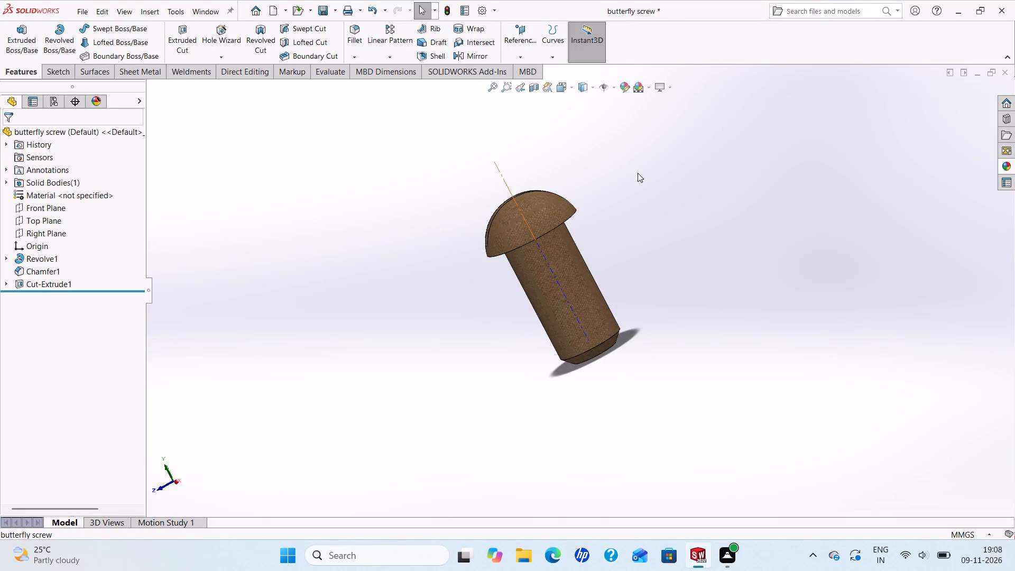
# Look through the High Gloss plastic, Steel and Chrome appearances for a new finish for the screw.
pyautogui.click(1004, 167)
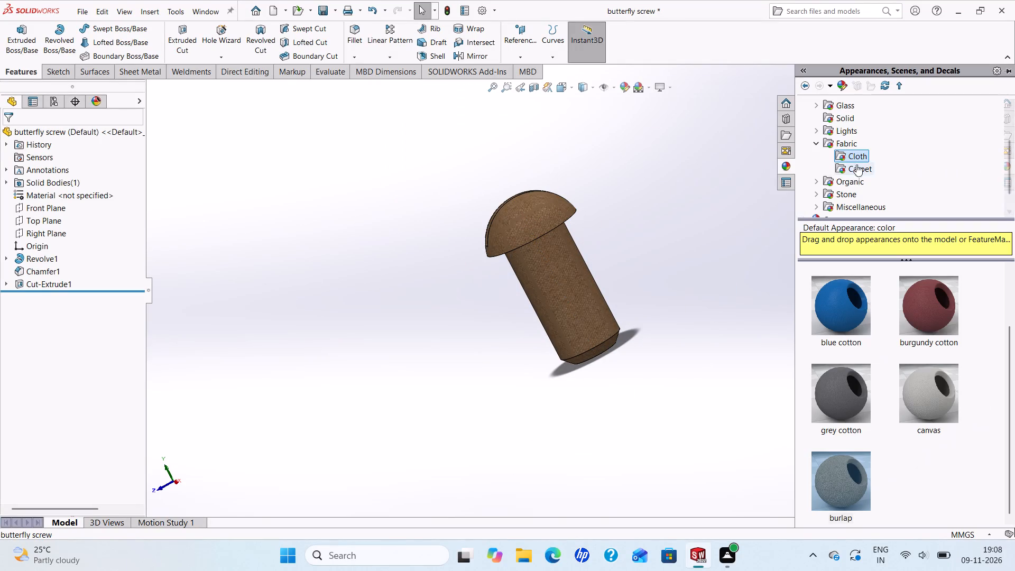
pyautogui.click(817, 146)
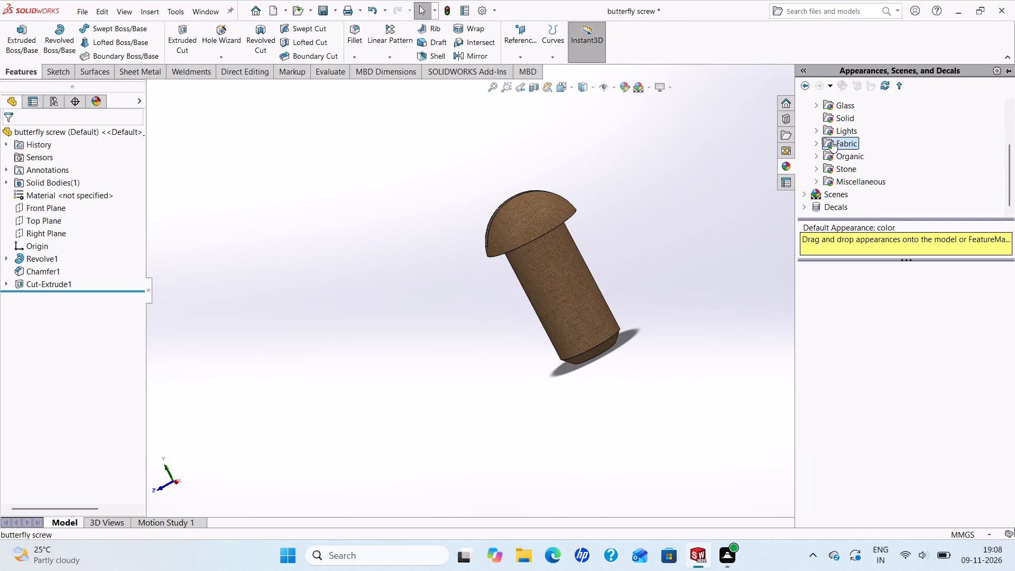
pyautogui.scroll(12, 832, 141)
pyautogui.click(817, 118)
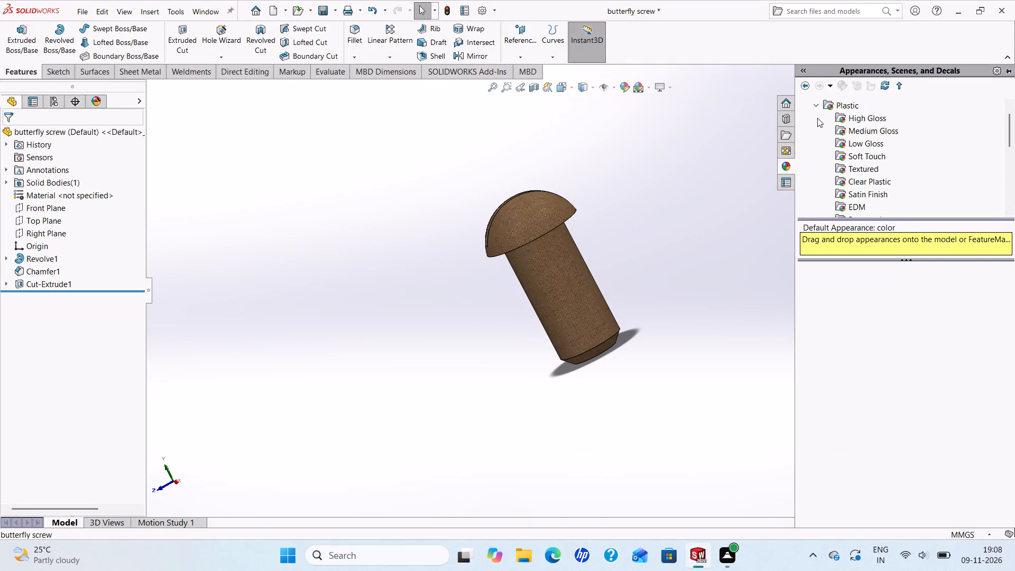
pyautogui.click(848, 121)
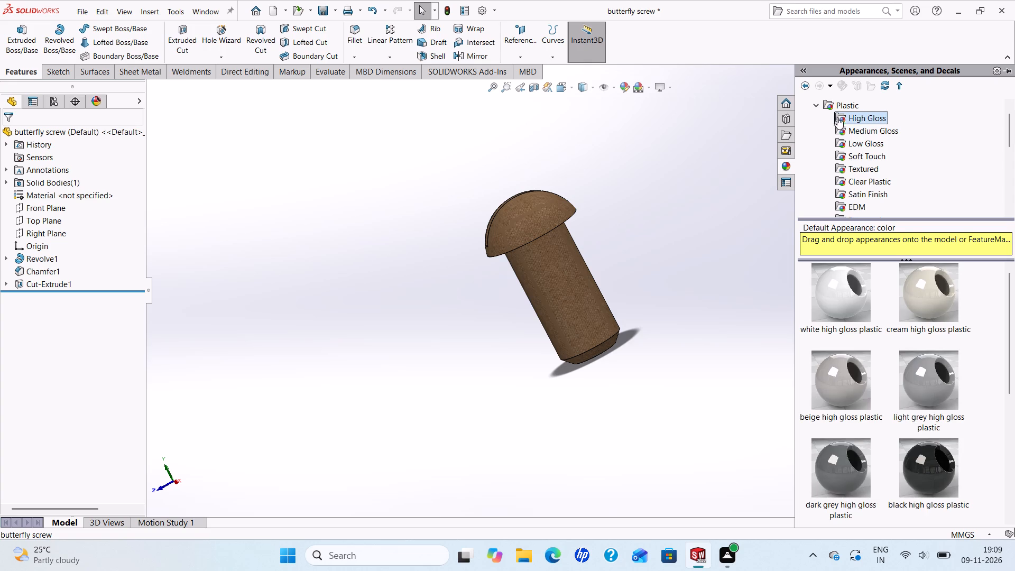
pyautogui.click(818, 107)
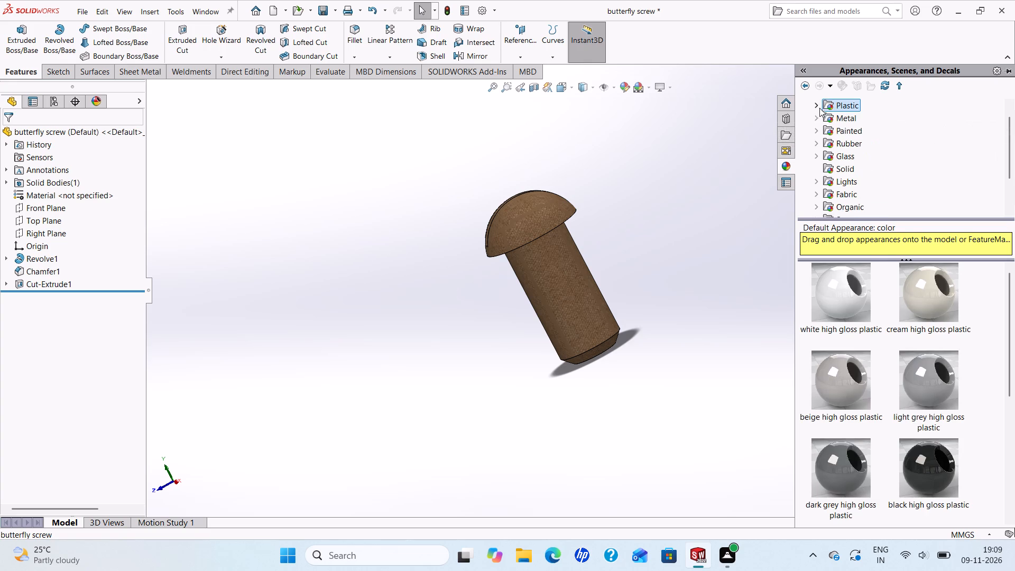
pyautogui.click(818, 120)
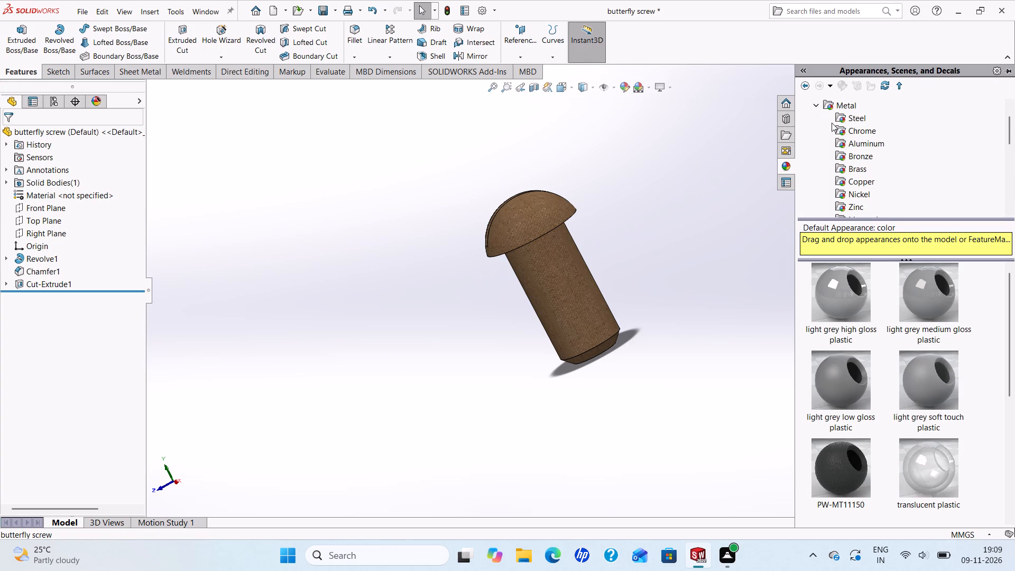
pyautogui.click(853, 121)
pyautogui.scroll(-6, 887, 418)
pyautogui.scroll(5, 893, 432)
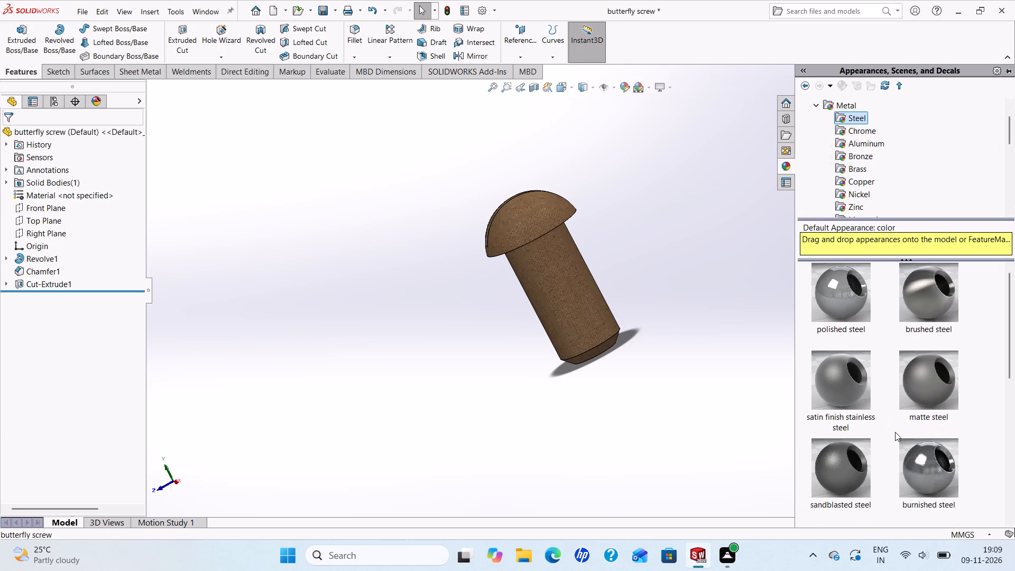
pyautogui.click(857, 127)
pyautogui.scroll(-6, 881, 305)
pyautogui.scroll(5, 881, 306)
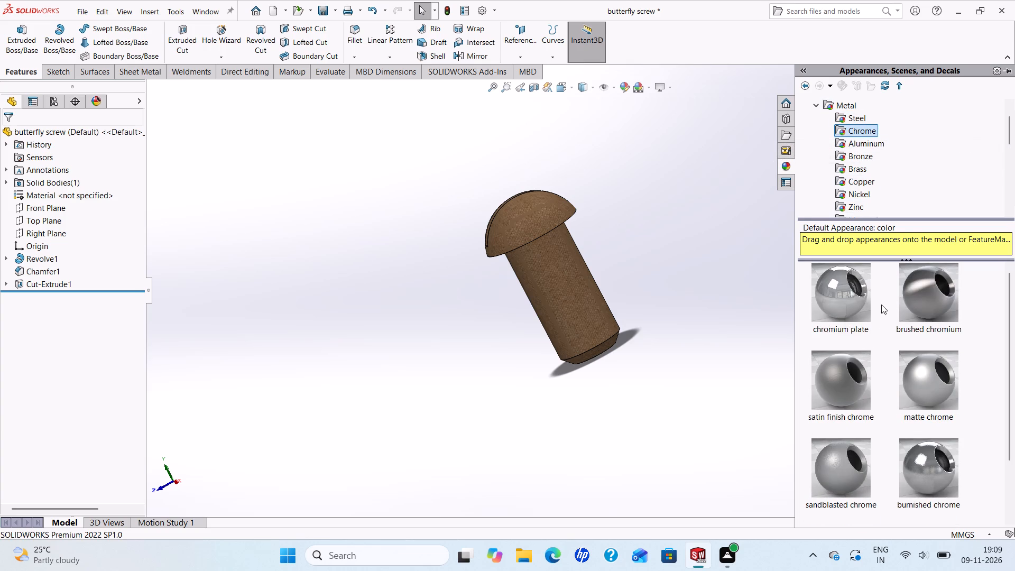
pyautogui.scroll(4, 881, 305)
pyautogui.click(867, 135)
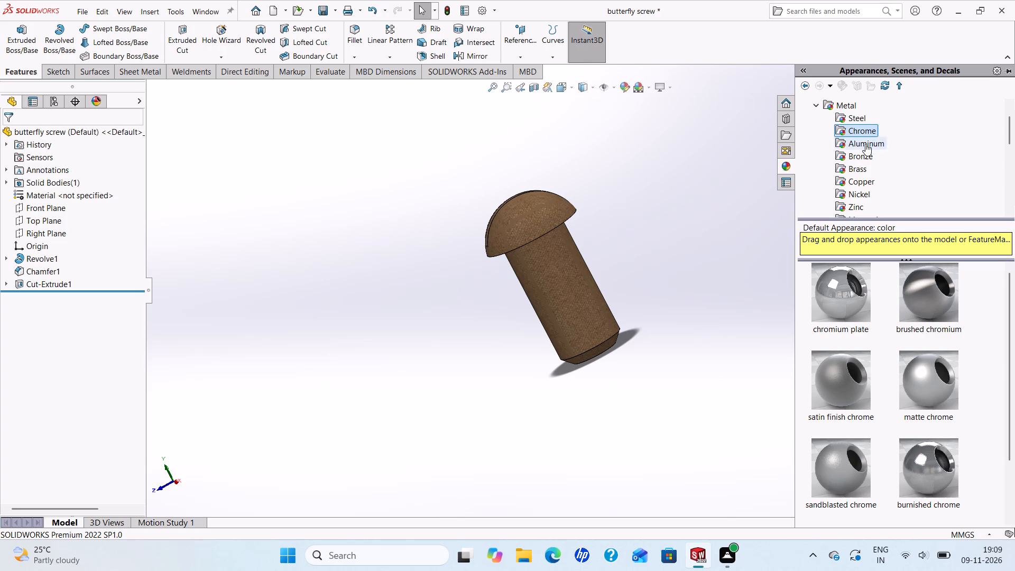
# Apply the blue anodized aluminum appearance from the Metal Aluminum category to the whole butterfly screw in place of the burlap.
pyautogui.click(865, 144)
pyautogui.scroll(-6, 862, 332)
pyautogui.scroll(5, 862, 336)
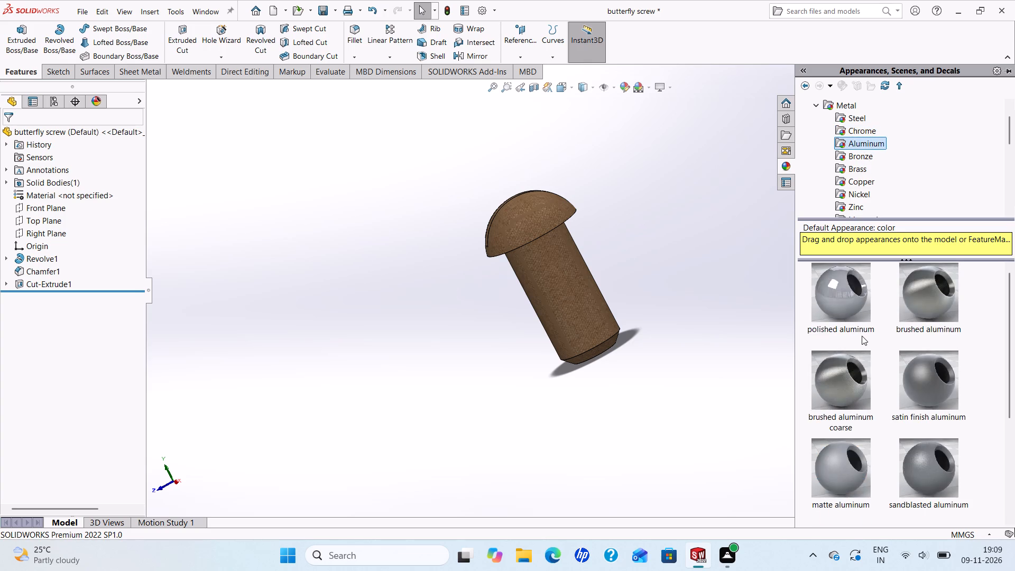
pyautogui.scroll(-5, 862, 336)
pyautogui.moveTo(850, 468); pyautogui.dragTo(568, 289)
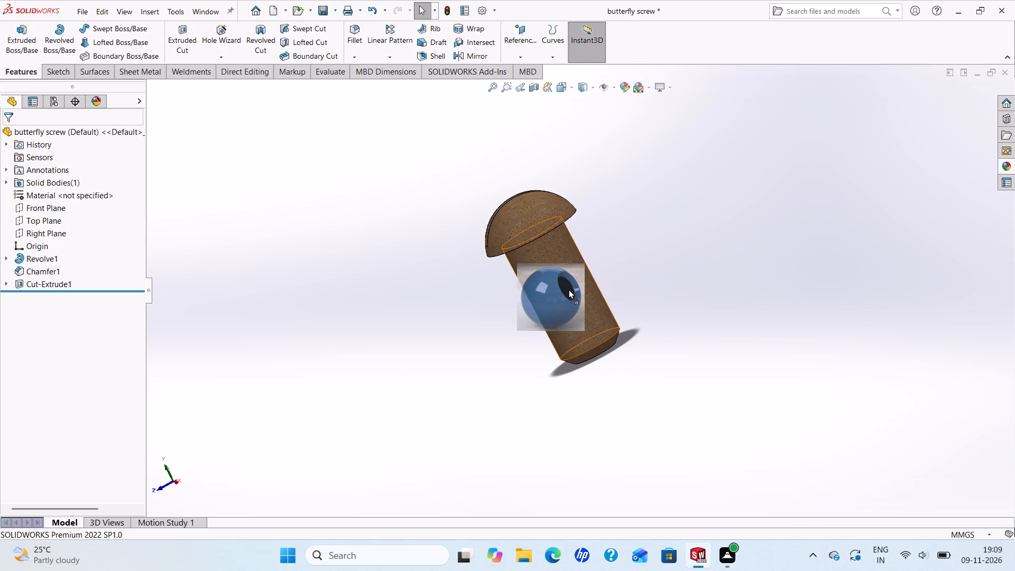
pyautogui.moveTo(568, 289); pyautogui.dragTo(567, 288)
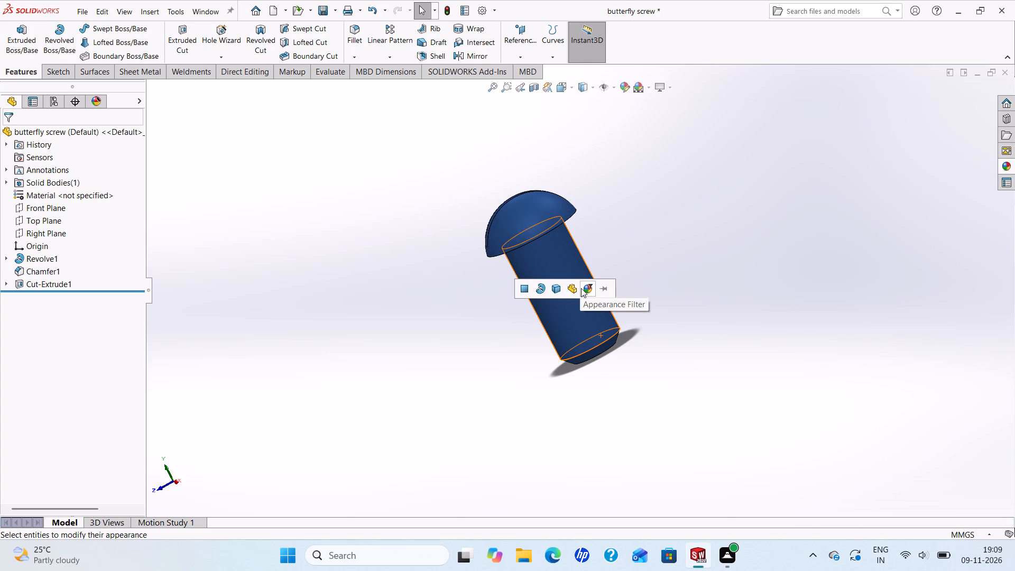
pyautogui.click(593, 294)
pyautogui.moveTo(601, 270); pyautogui.dragTo(553, 323, button='middle')
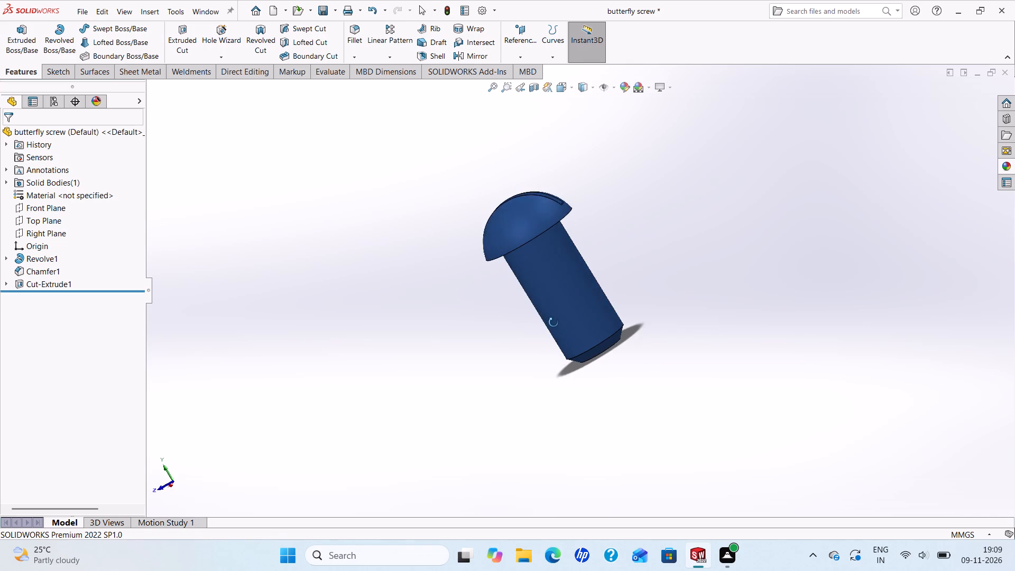
pyautogui.moveTo(553, 323); pyautogui.dragTo(547, 329, button='middle')
pyautogui.scroll(-3, 628, 243)
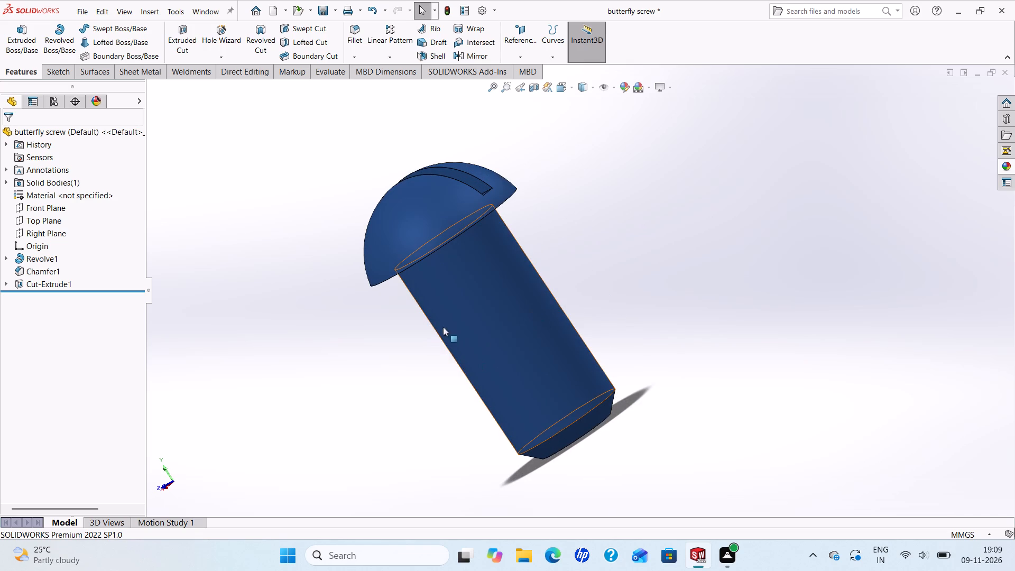
# Save the butterfly screw part and close it to return to the assembly.
pyautogui.hotkey('ctrl', 's')
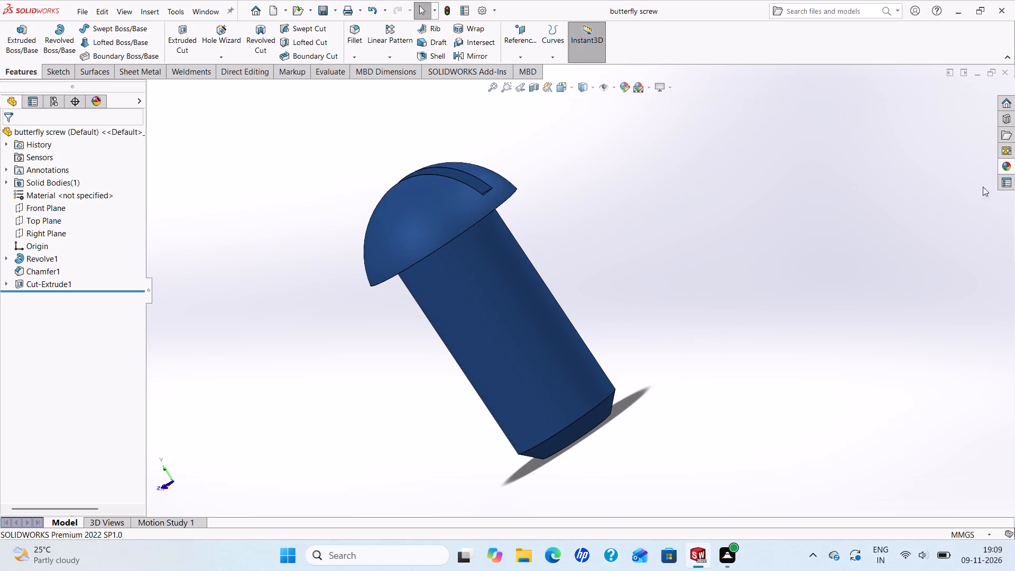
pyautogui.click(1010, 74)
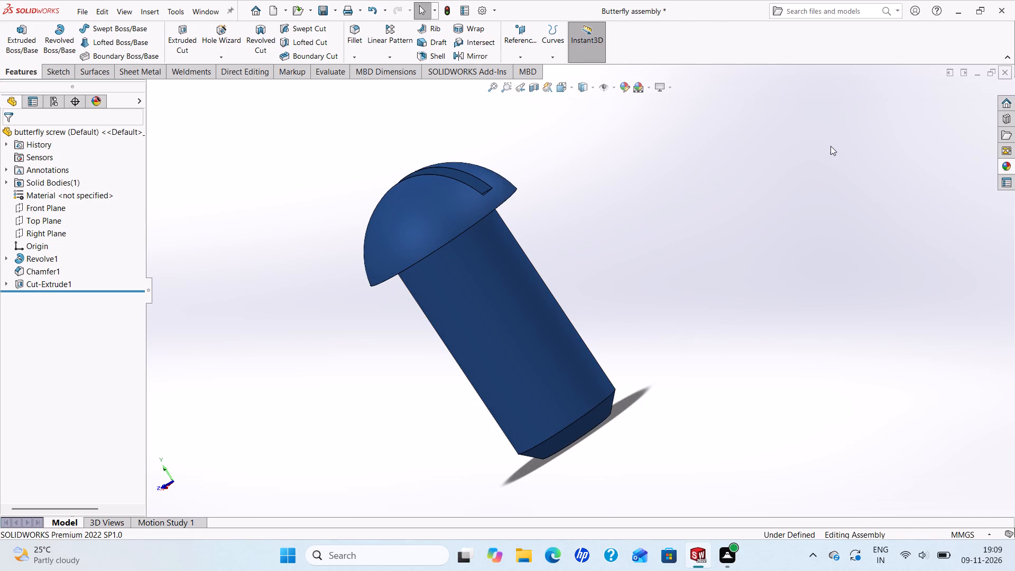
# Open the butterfly body part from the assembly.
pyautogui.scroll(2, 659, 233)
pyautogui.moveTo(635, 261); pyautogui.dragTo(635, 256, button='middle')
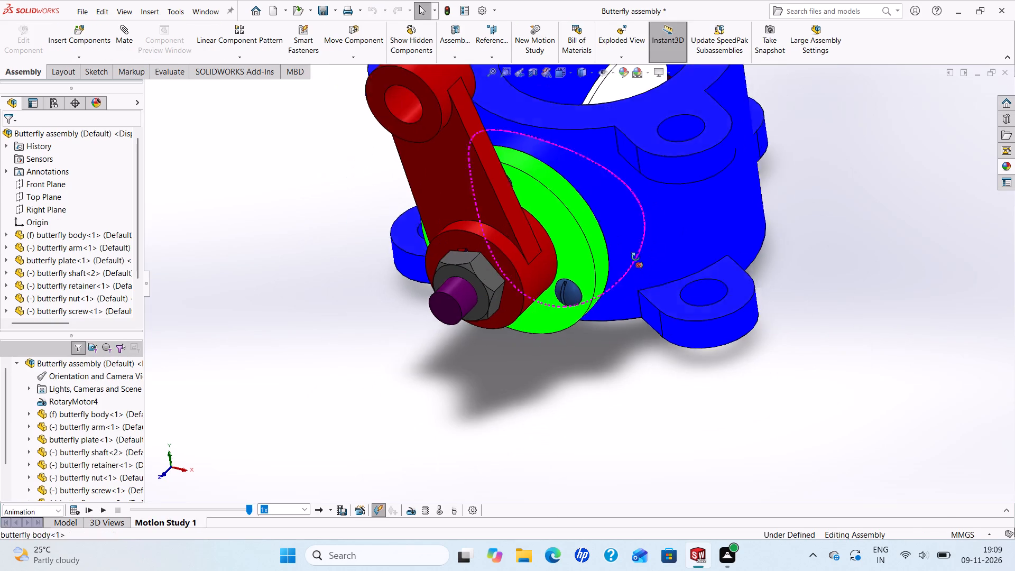
pyautogui.moveTo(635, 256); pyautogui.dragTo(641, 240, button='middle')
pyautogui.scroll(2, 641, 240)
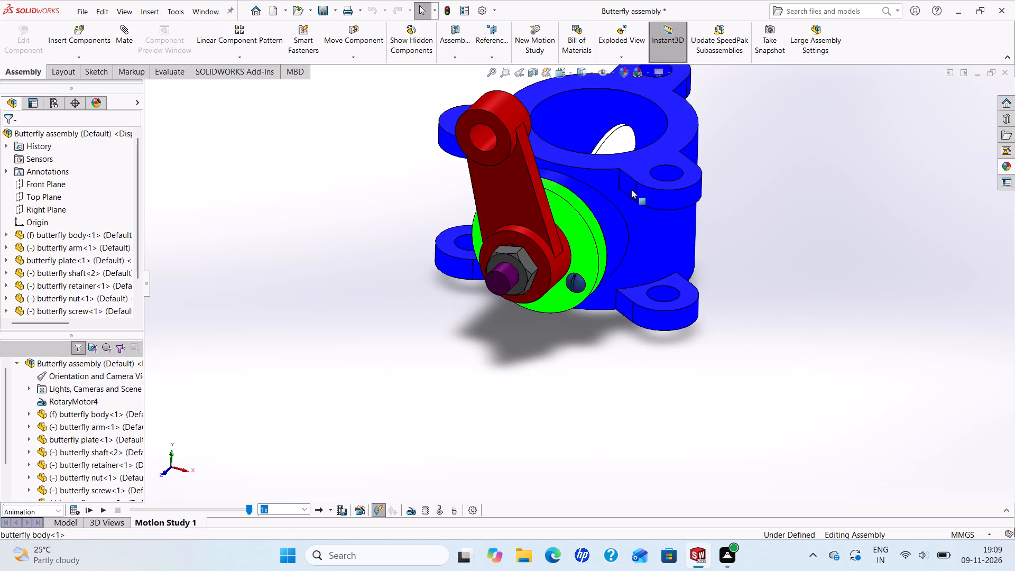
pyautogui.scroll(-2, 633, 182)
pyautogui.rightClick(612, 228)
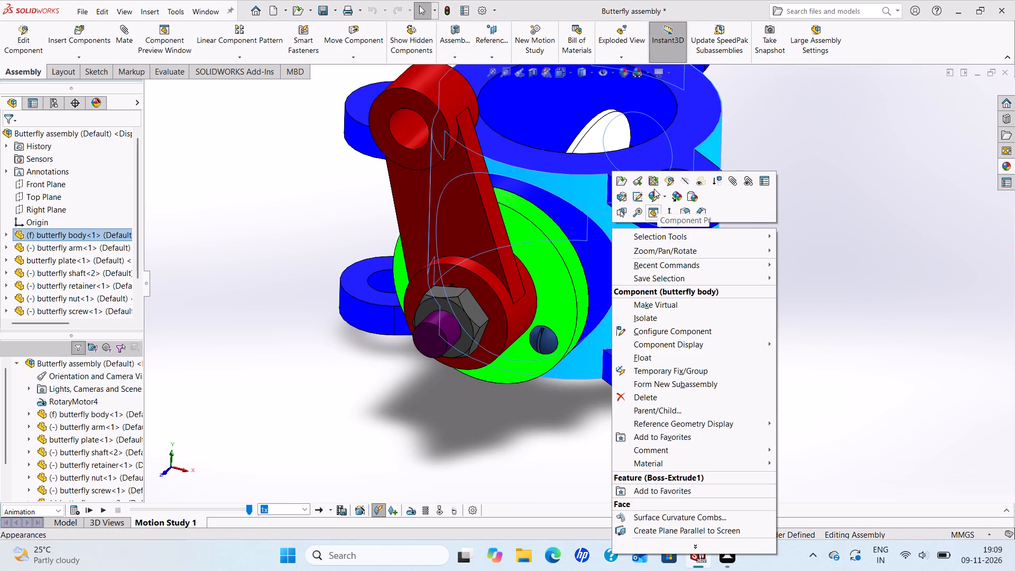
pyautogui.click(621, 188)
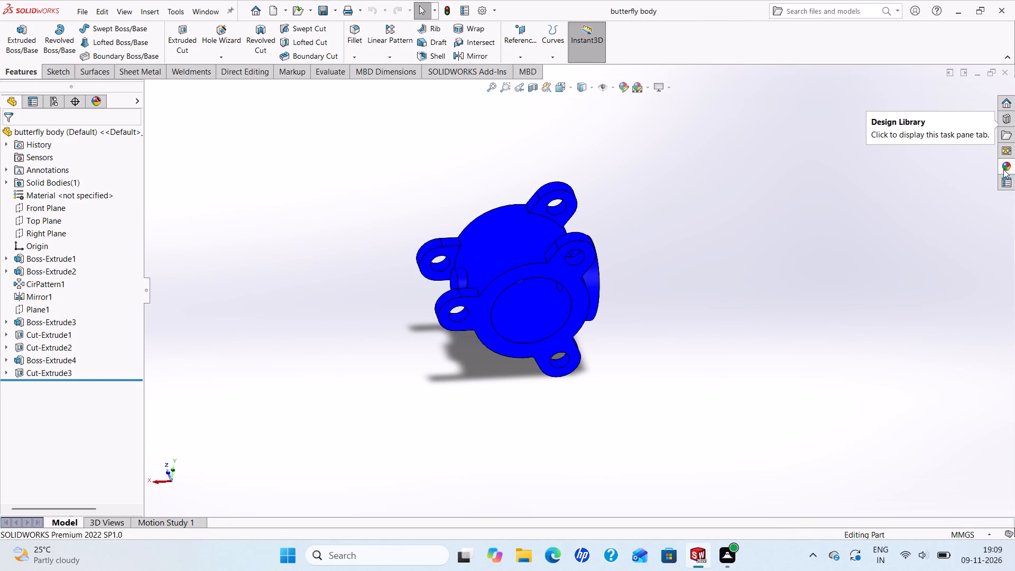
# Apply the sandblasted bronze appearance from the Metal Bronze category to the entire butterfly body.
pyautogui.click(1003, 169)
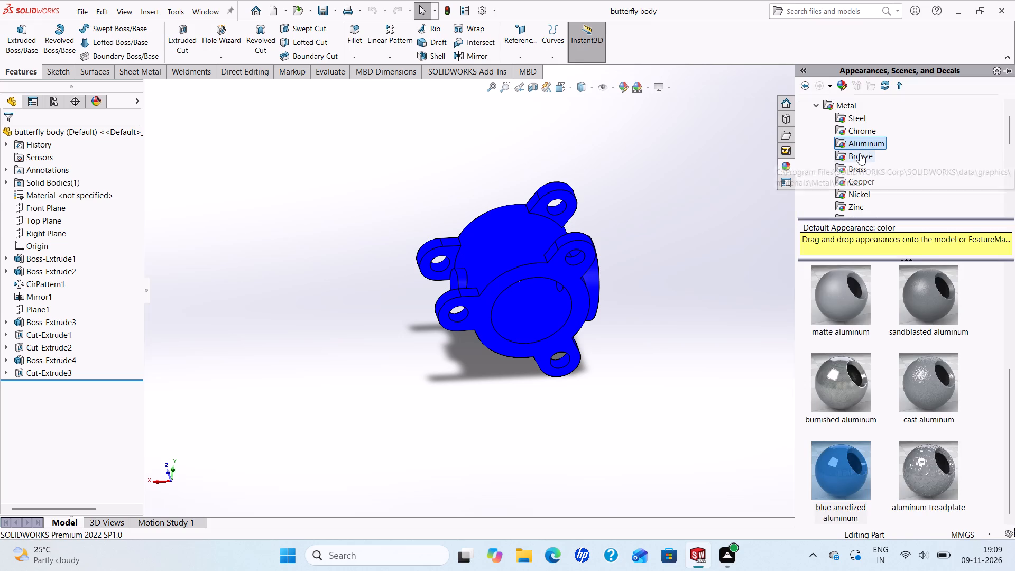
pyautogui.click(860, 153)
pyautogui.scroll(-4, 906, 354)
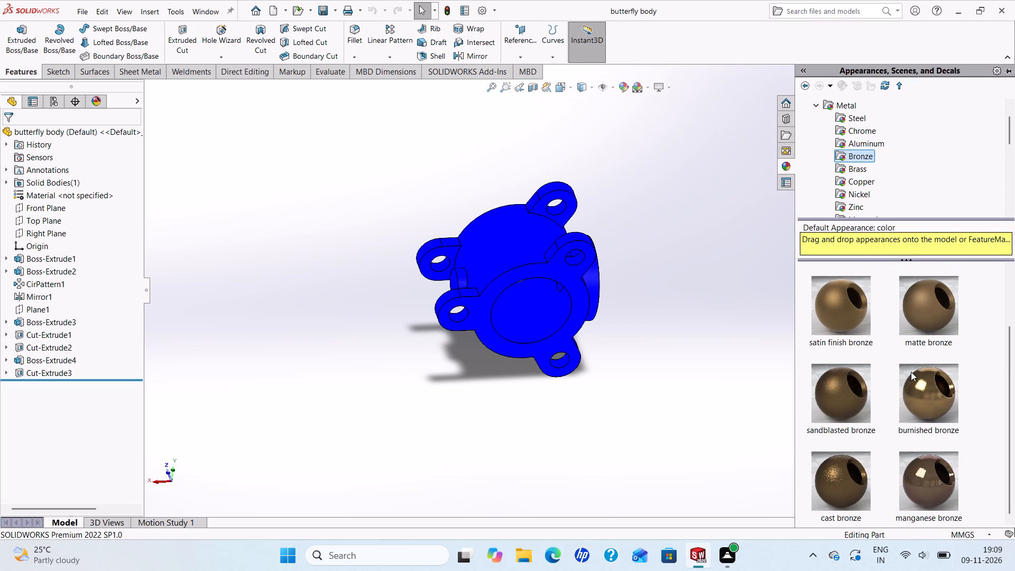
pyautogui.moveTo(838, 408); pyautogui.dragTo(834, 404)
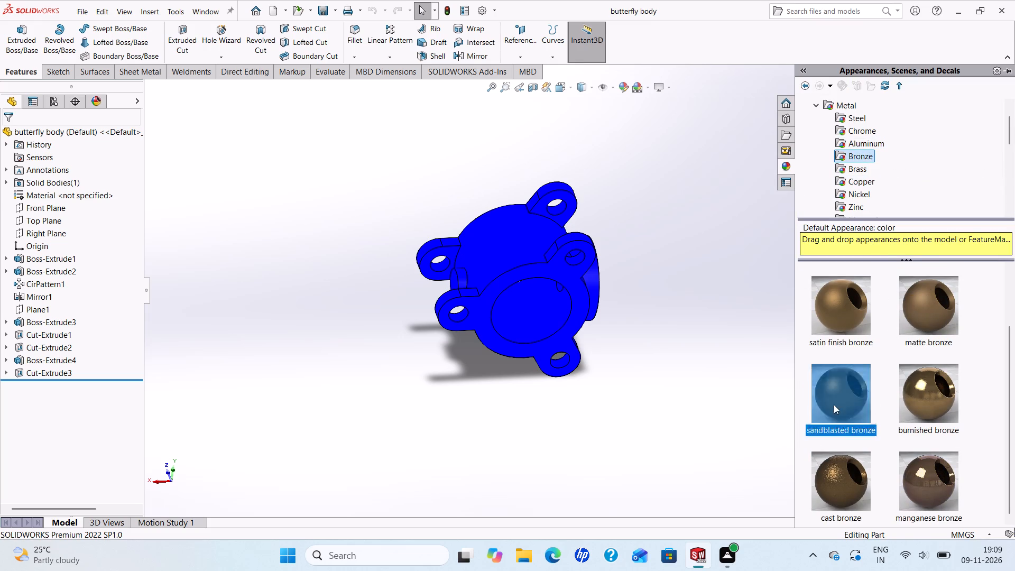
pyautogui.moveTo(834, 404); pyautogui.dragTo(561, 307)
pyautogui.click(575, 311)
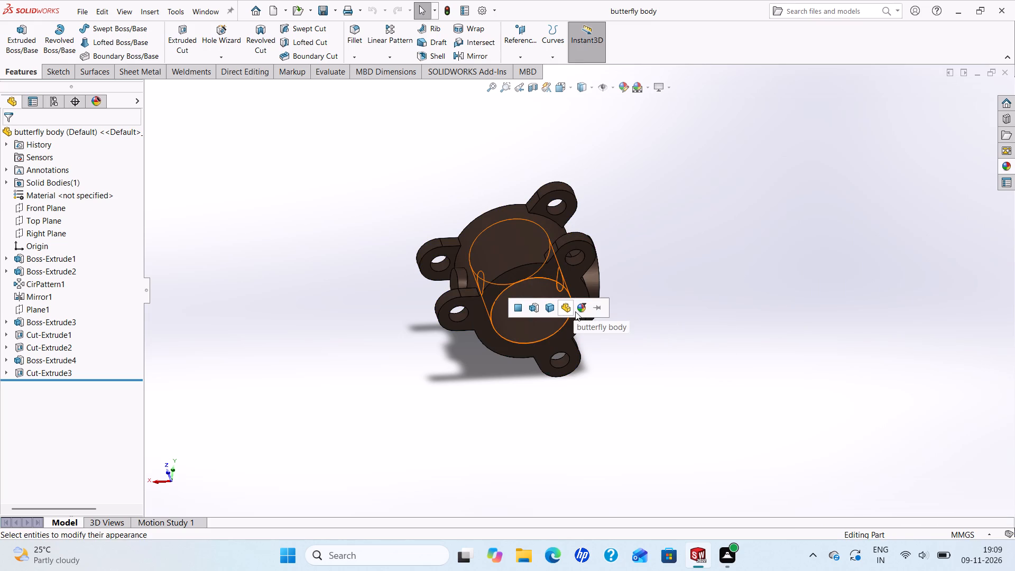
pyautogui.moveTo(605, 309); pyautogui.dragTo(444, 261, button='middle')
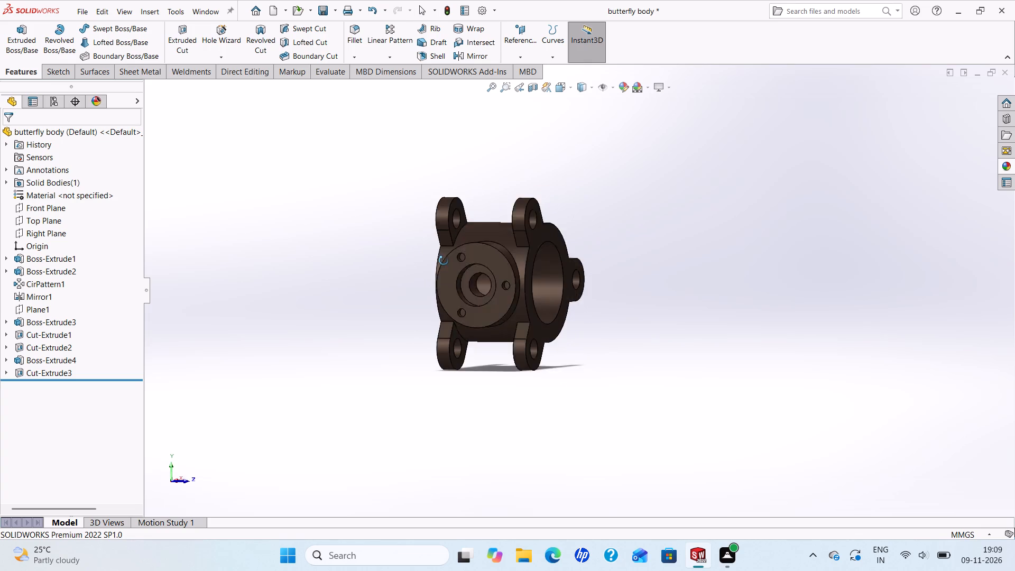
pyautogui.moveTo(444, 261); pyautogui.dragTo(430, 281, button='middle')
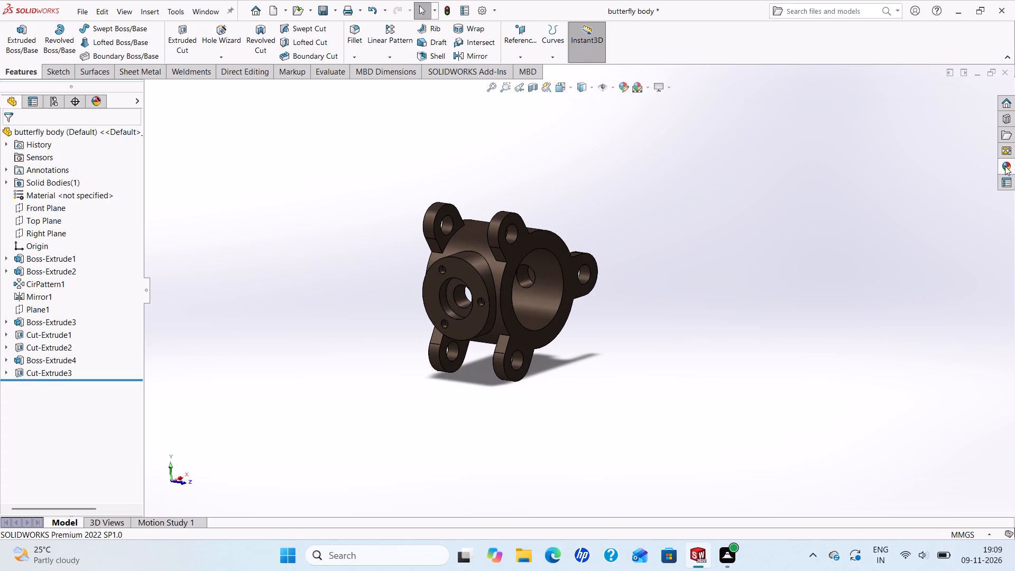
# Replace the butterfly body's finish with the polished bronze appearance from the Metal Bronze category, covering all its faces.
pyautogui.click(1005, 166)
pyautogui.scroll(11, 904, 433)
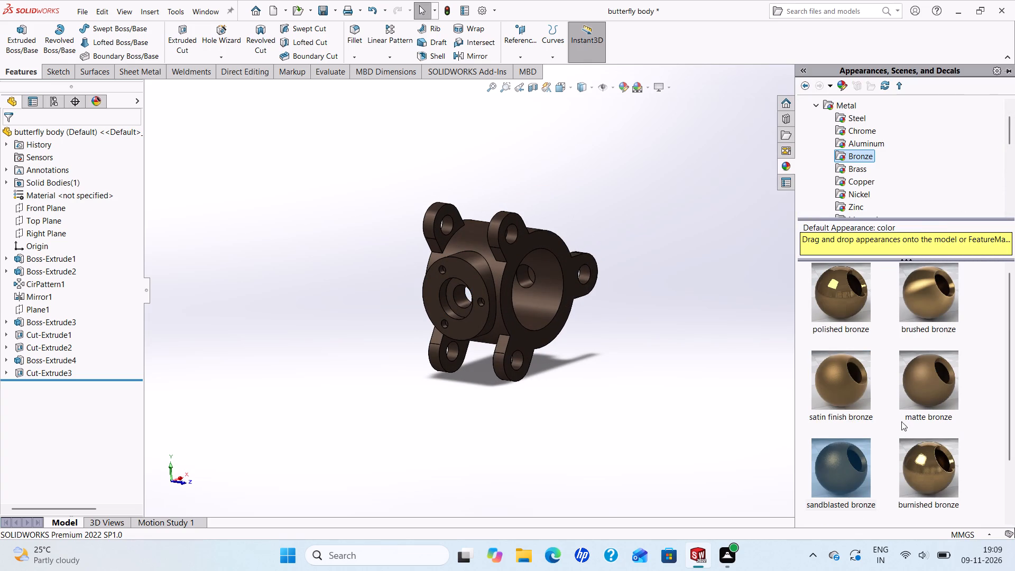
pyautogui.scroll(-3, 878, 273)
pyautogui.scroll(7, 836, 345)
pyautogui.moveTo(838, 284); pyautogui.dragTo(515, 267)
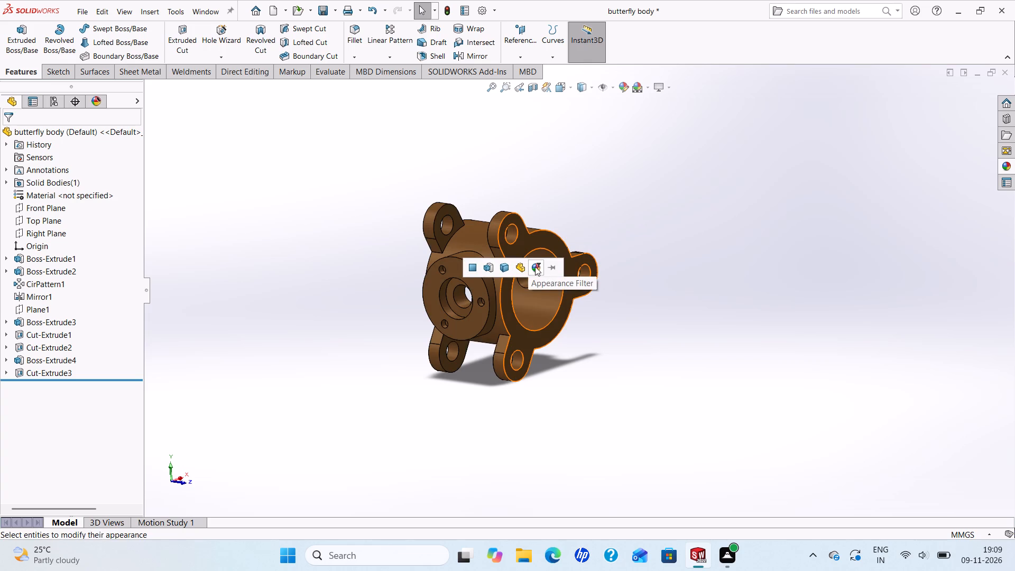
pyautogui.click(535, 266)
pyautogui.moveTo(603, 270); pyautogui.dragTo(406, 366, button='middle')
pyautogui.scroll(1, 487, 318)
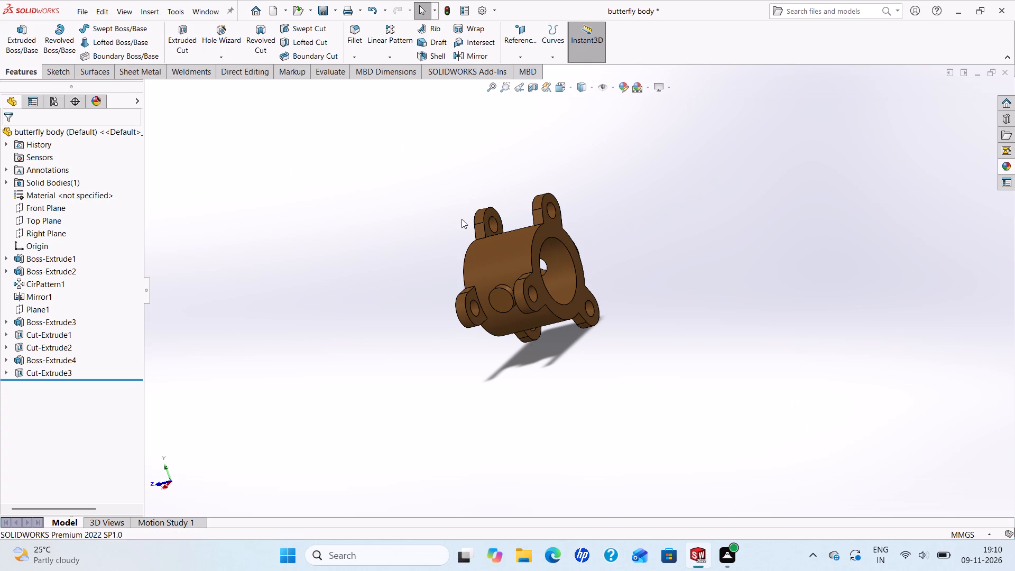
# Save the butterfly body part and close it to return to the assembly.
pyautogui.hotkey('ctrl', 's')
pyautogui.click(1000, 77)
# Open the butterfly plate part from the assembly.
pyautogui.scroll(-1, 681, 267)
pyautogui.scroll(2, 675, 268)
pyautogui.scroll(-1, 594, 223)
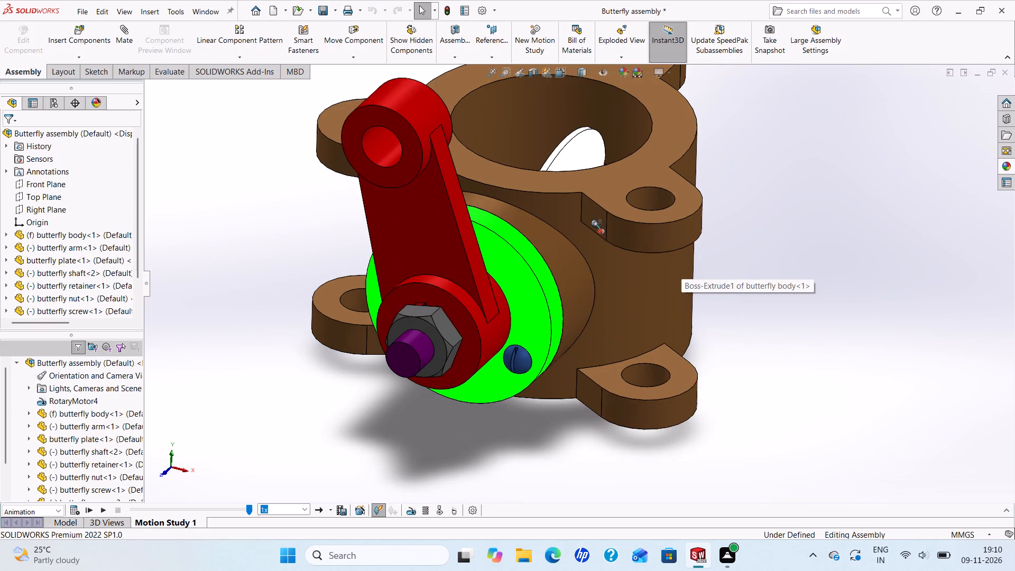
pyautogui.scroll(2, 594, 223)
pyautogui.scroll(-2, 570, 251)
pyautogui.rightClick(511, 293)
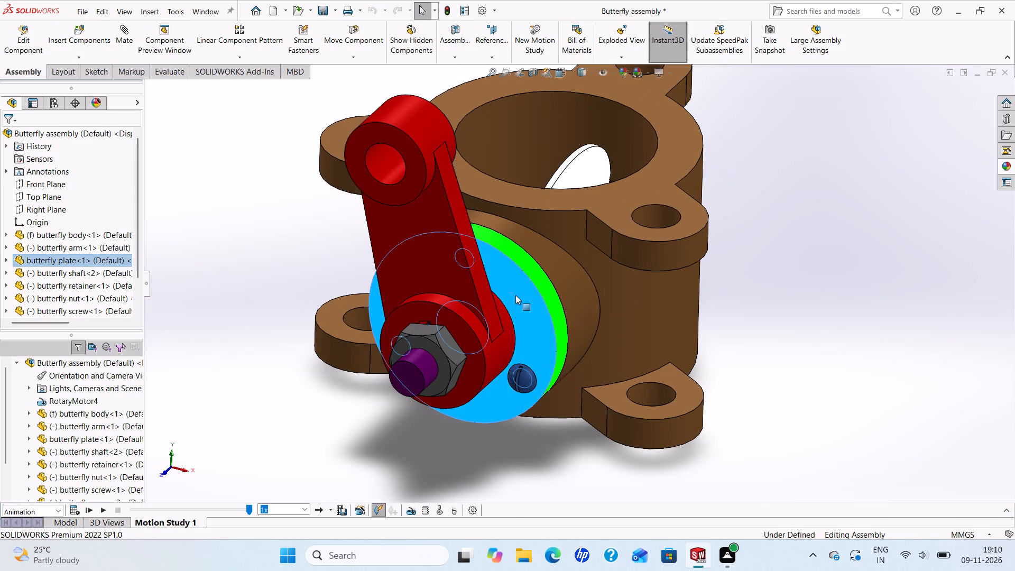
pyautogui.click(524, 181)
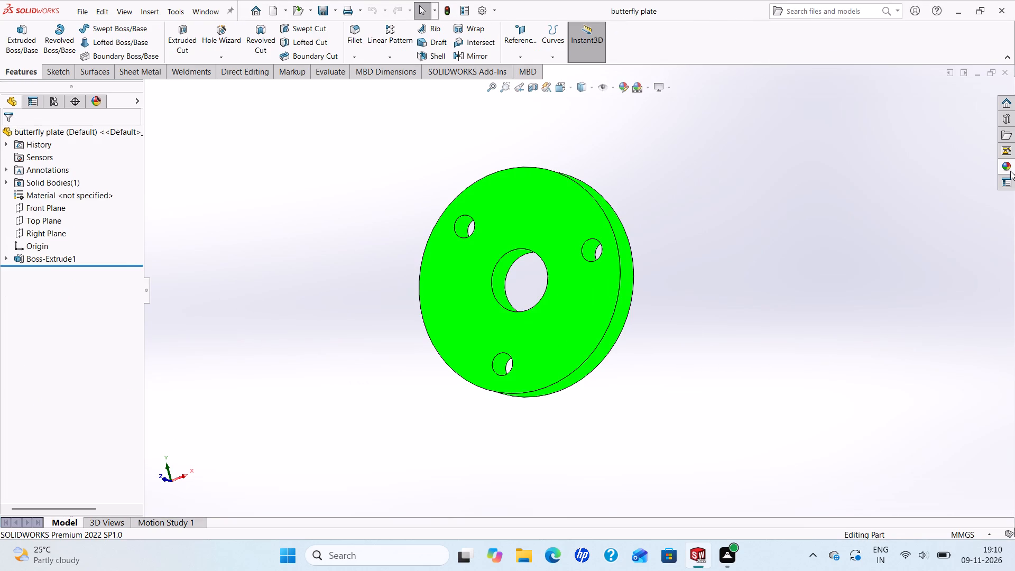
# Apply the satin finish copper appearance from the Metal Copper category to one flat face of the butterfly plate.
pyautogui.click(1005, 163)
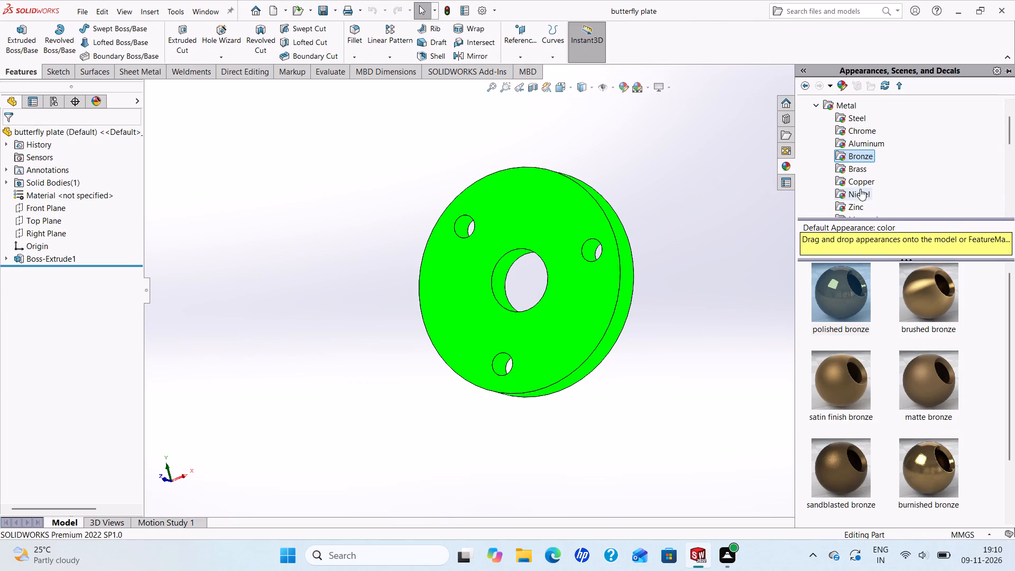
pyautogui.click(853, 168)
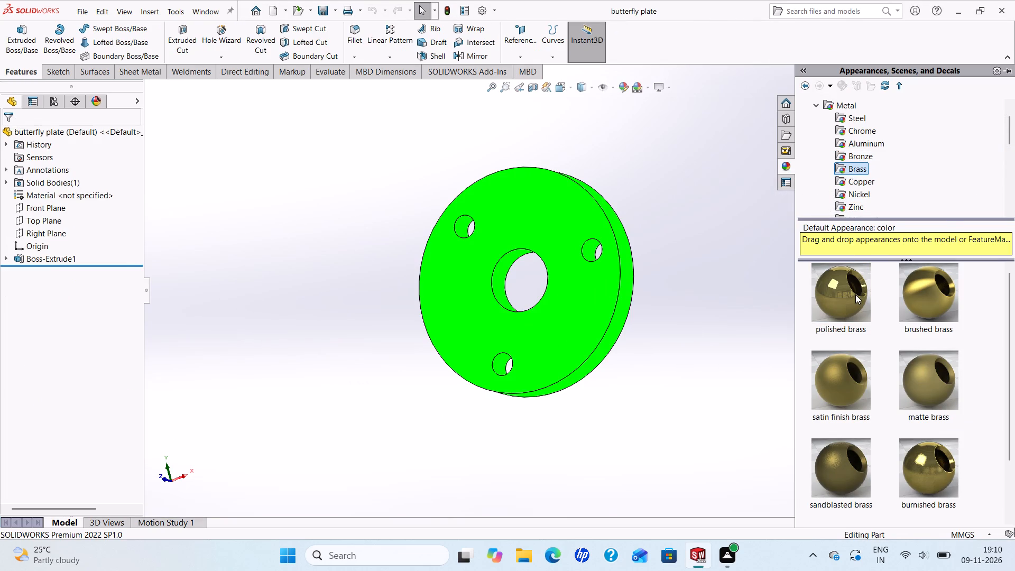
pyautogui.click(867, 180)
pyautogui.scroll(3, 856, 377)
pyautogui.scroll(-2, 856, 377)
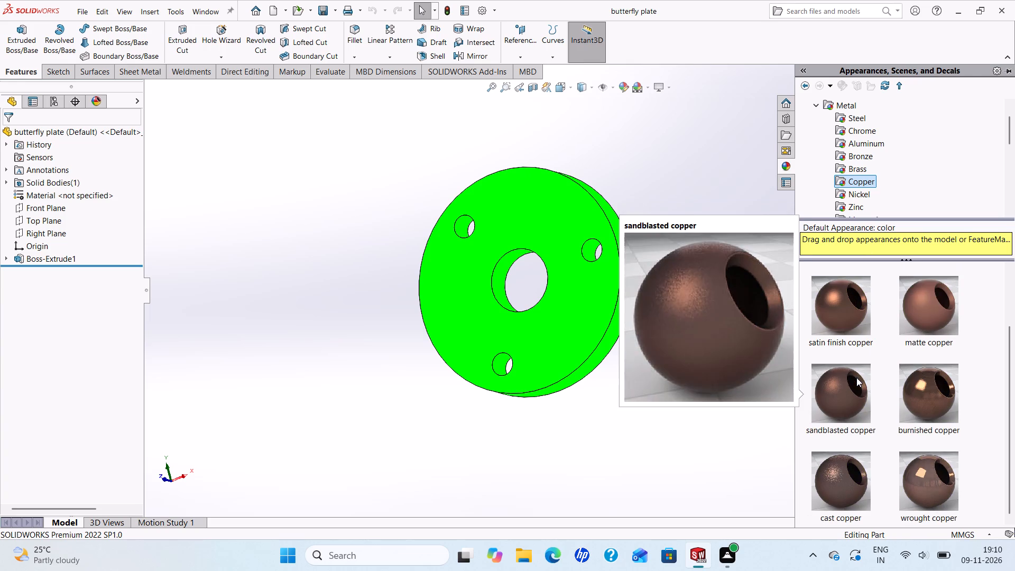
pyautogui.click(839, 313)
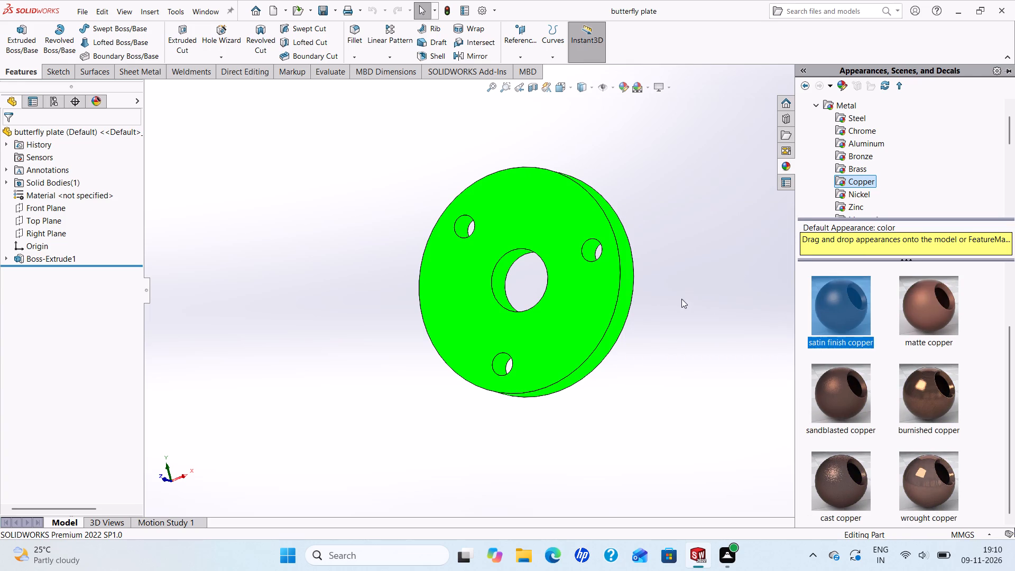
pyautogui.click(596, 287)
pyautogui.click(601, 300)
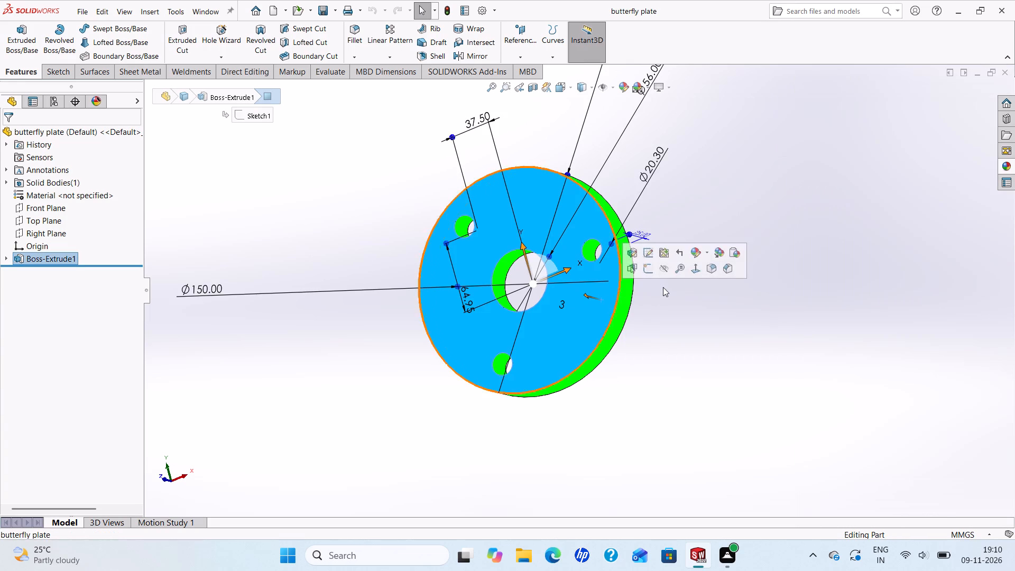
pyautogui.click(1012, 168)
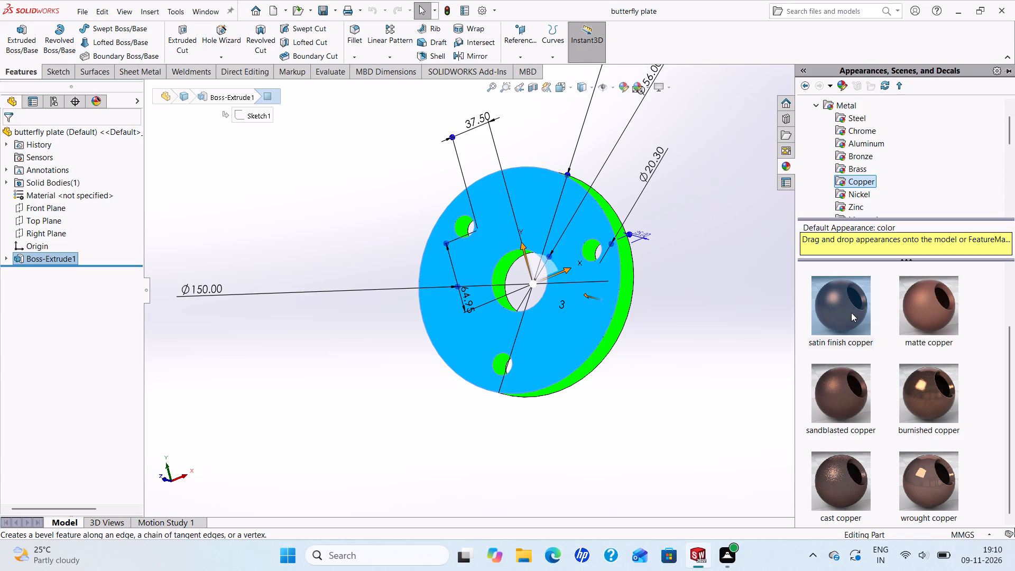
pyautogui.click(851, 312)
pyautogui.click(841, 308)
pyautogui.doubleClick(841, 308)
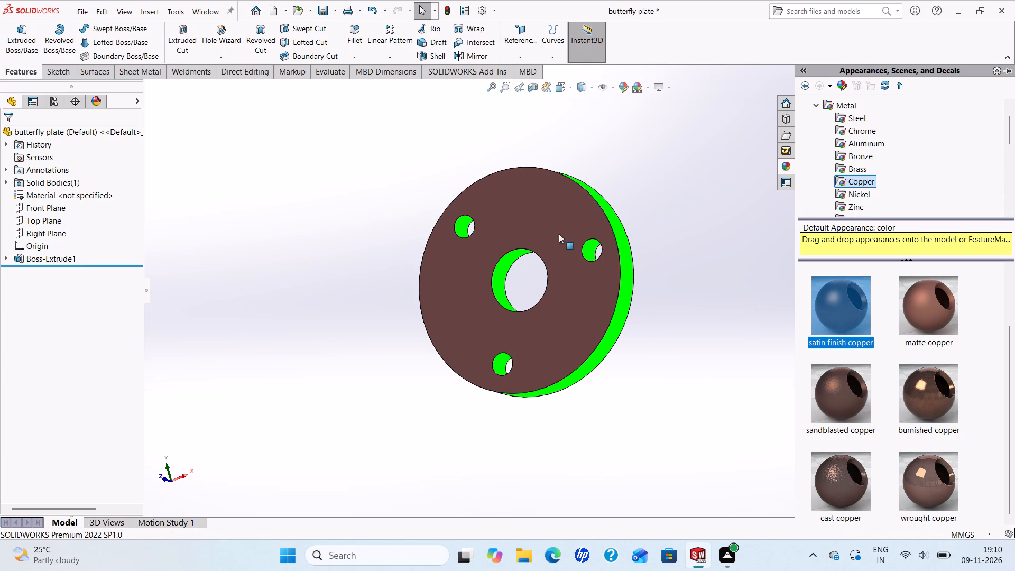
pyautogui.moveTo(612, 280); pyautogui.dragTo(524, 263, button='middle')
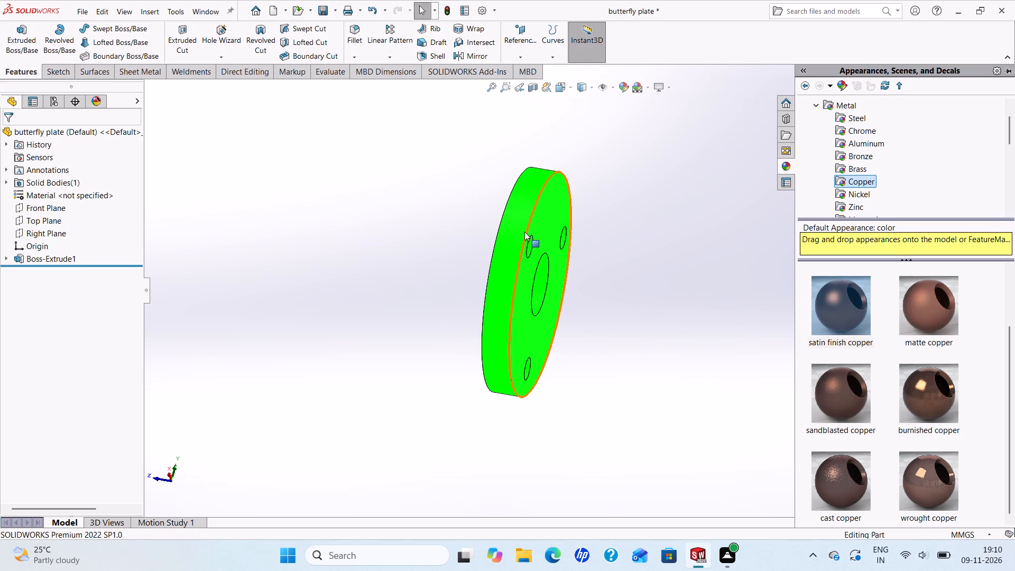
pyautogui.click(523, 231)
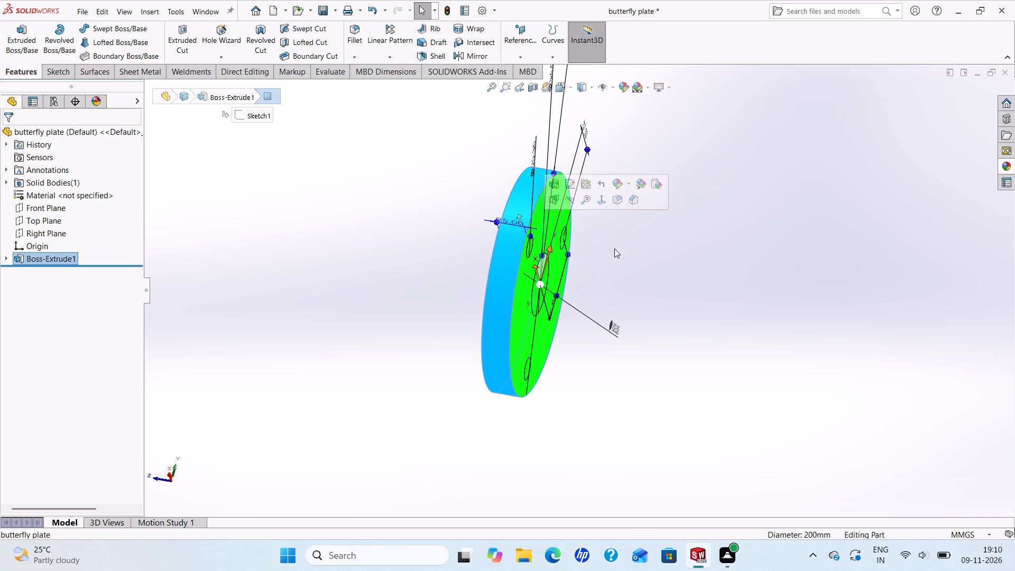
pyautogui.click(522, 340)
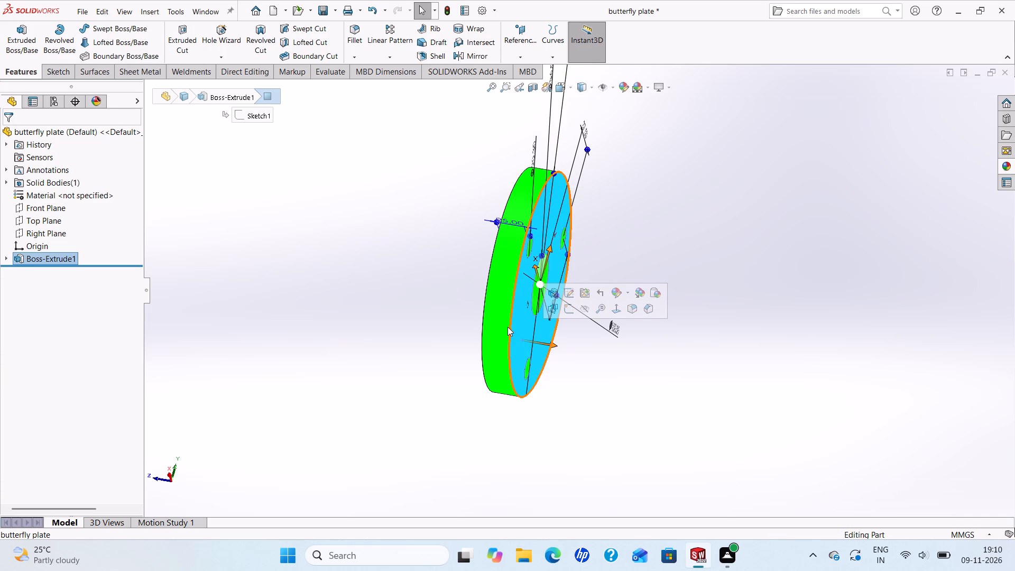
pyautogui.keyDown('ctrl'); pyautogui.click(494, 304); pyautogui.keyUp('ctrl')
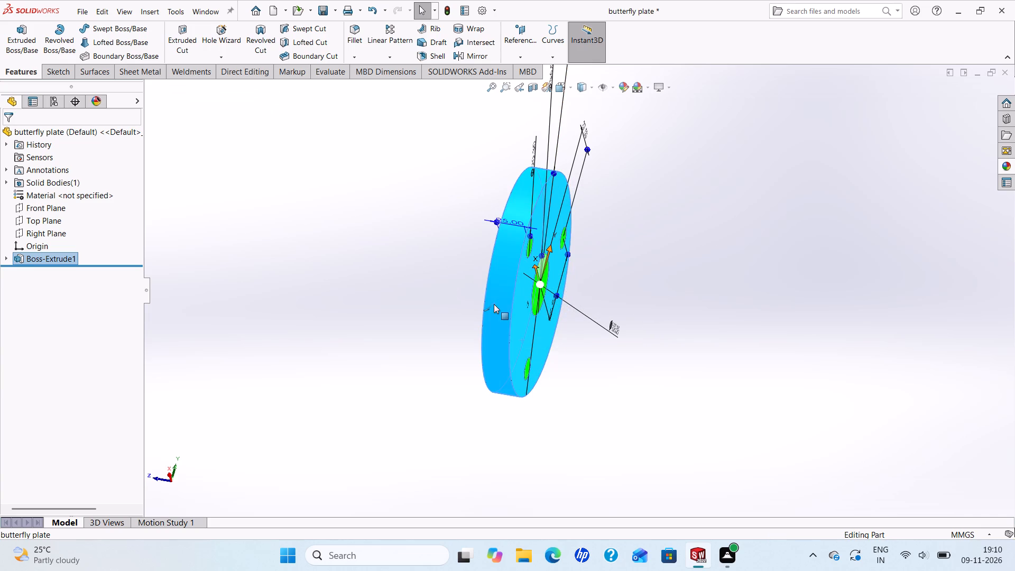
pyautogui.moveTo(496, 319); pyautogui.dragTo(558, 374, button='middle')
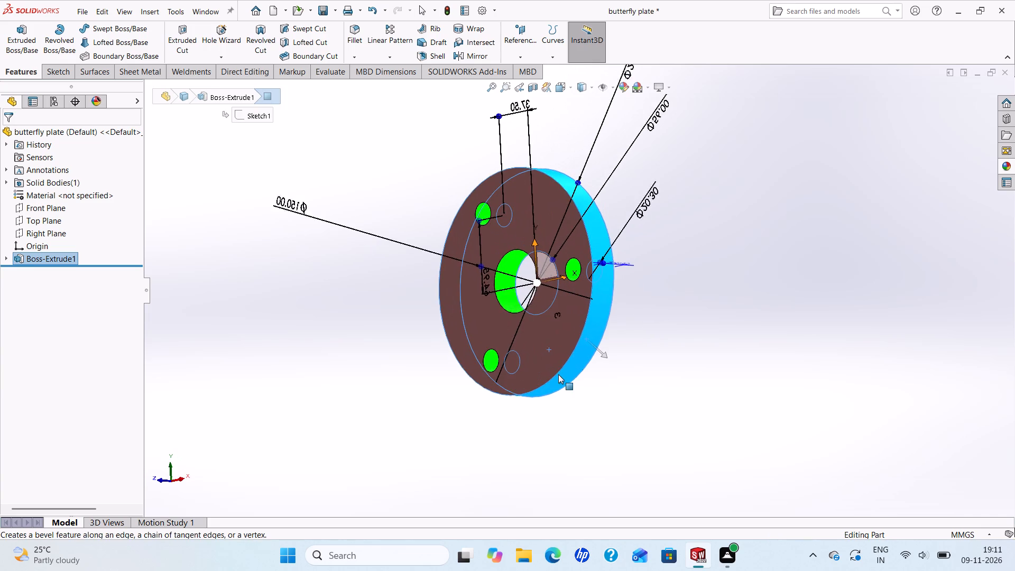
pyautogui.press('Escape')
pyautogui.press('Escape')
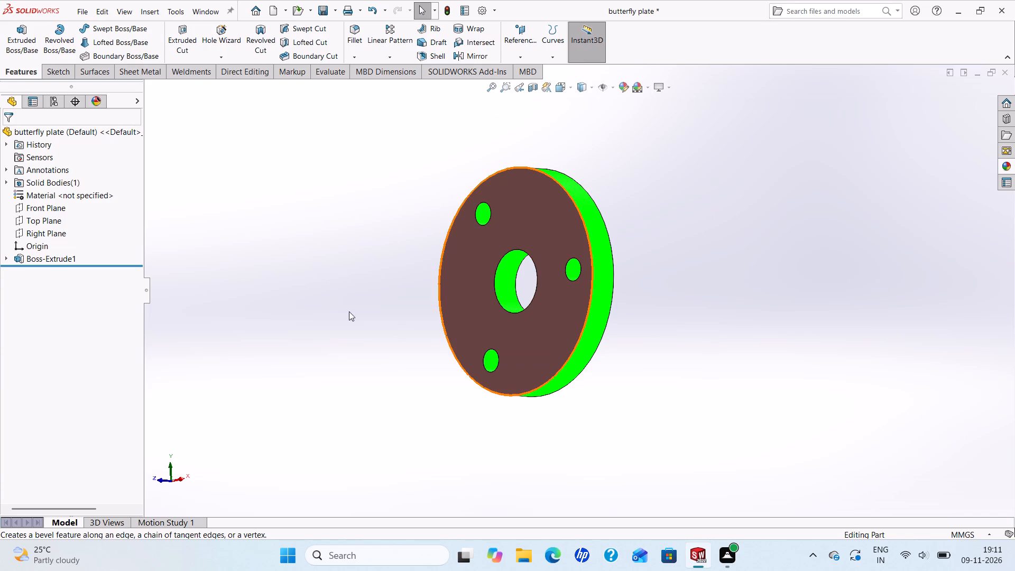
# Apply the satin finish copper appearance to the butterfly plate's entire Boss-Extrude1 feature and check the plate from both sides.
pyautogui.click(36, 258)
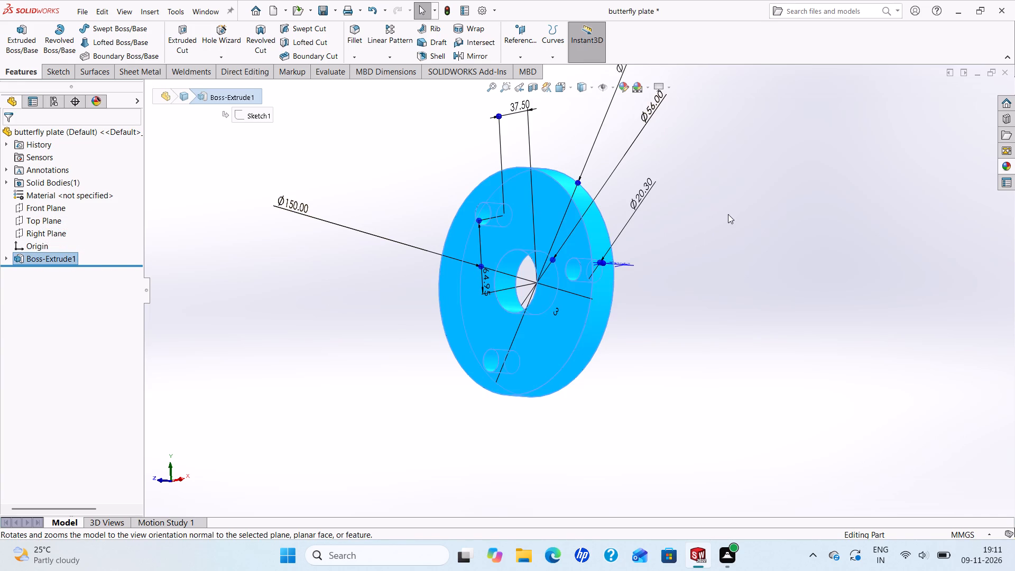
pyautogui.click(1001, 165)
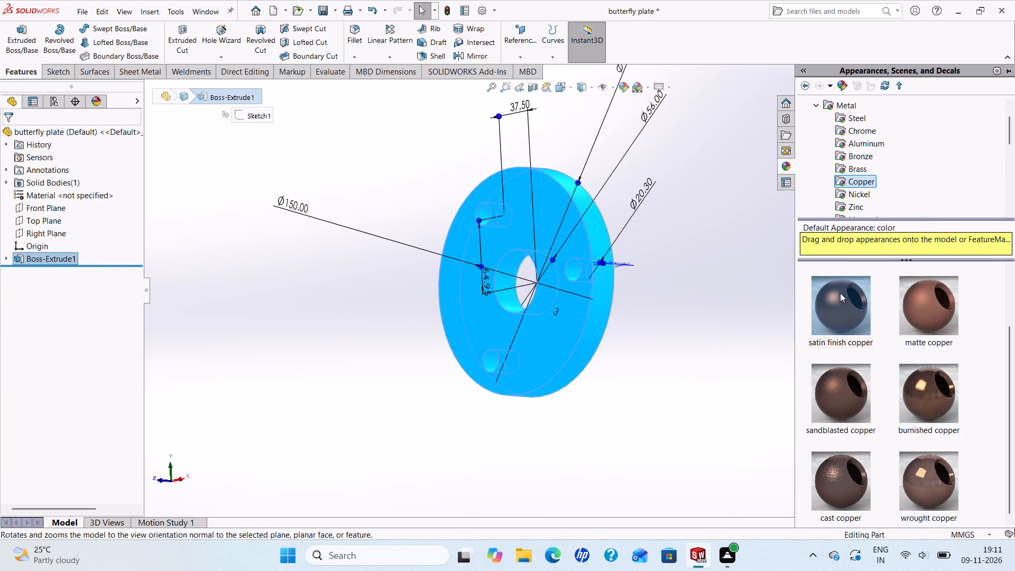
pyautogui.click(840, 293)
pyautogui.click(832, 297)
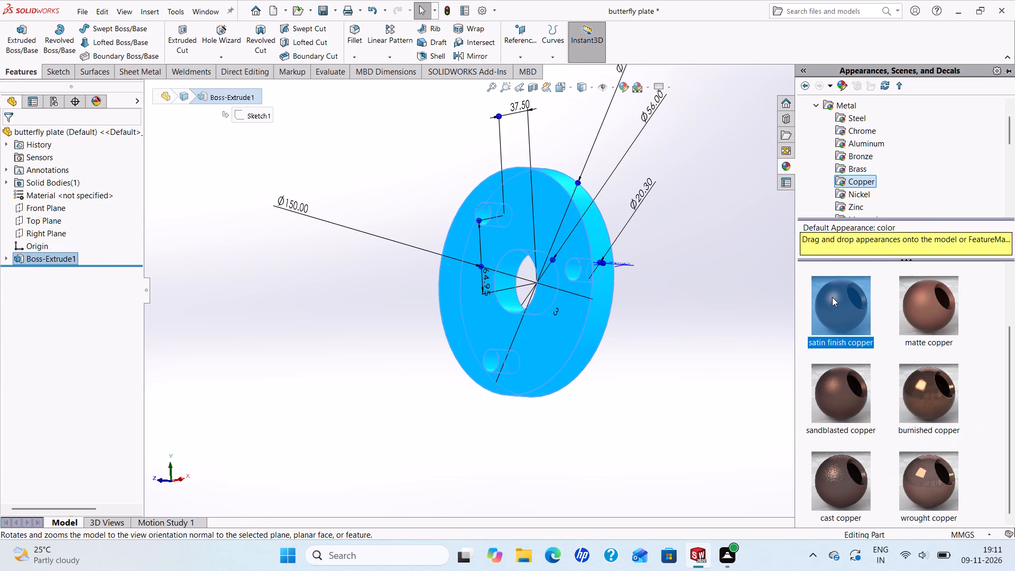
pyautogui.doubleClick(832, 297)
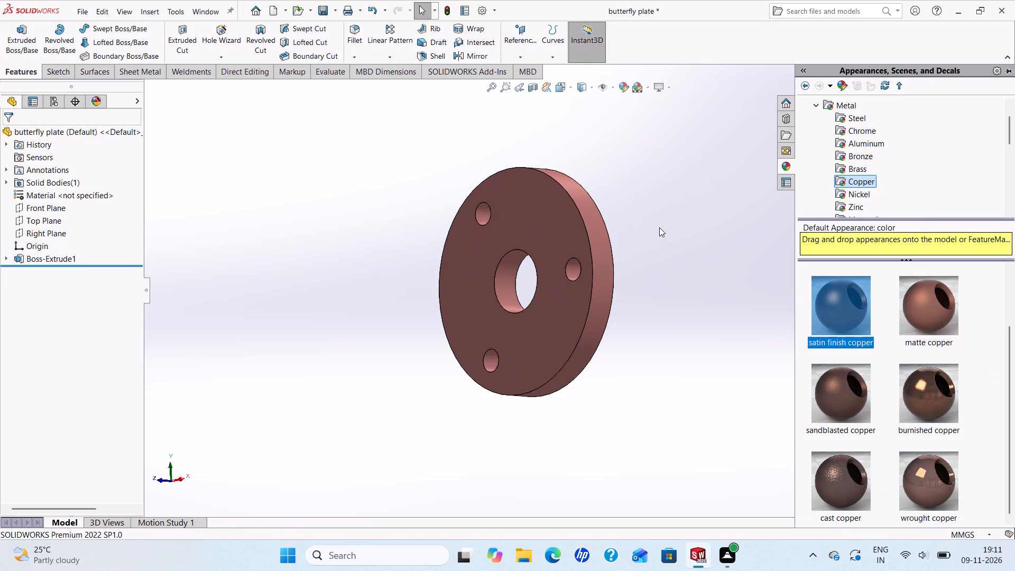
pyautogui.scroll(-1, 659, 227)
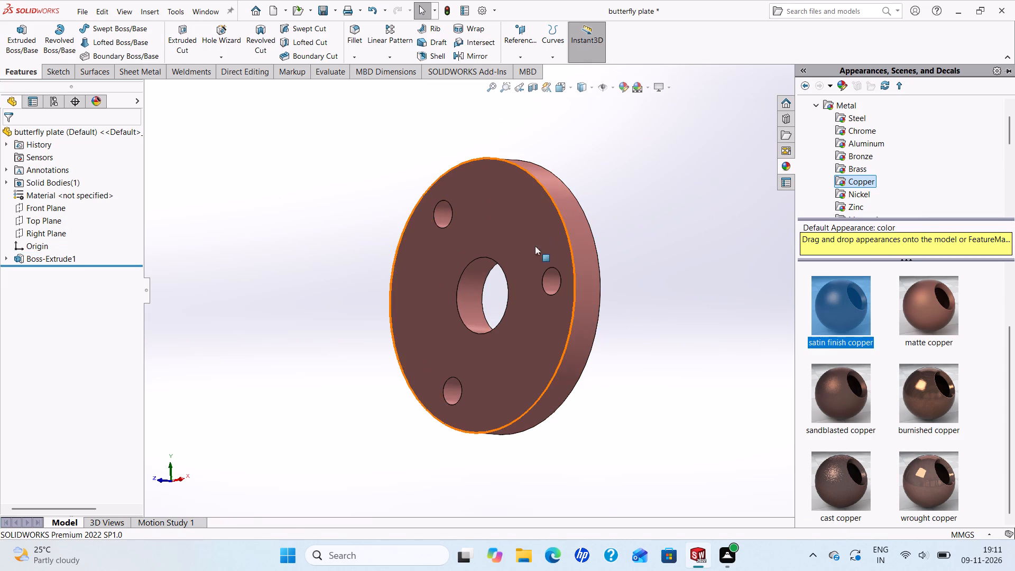
pyautogui.moveTo(576, 303); pyautogui.dragTo(394, 271, button='middle')
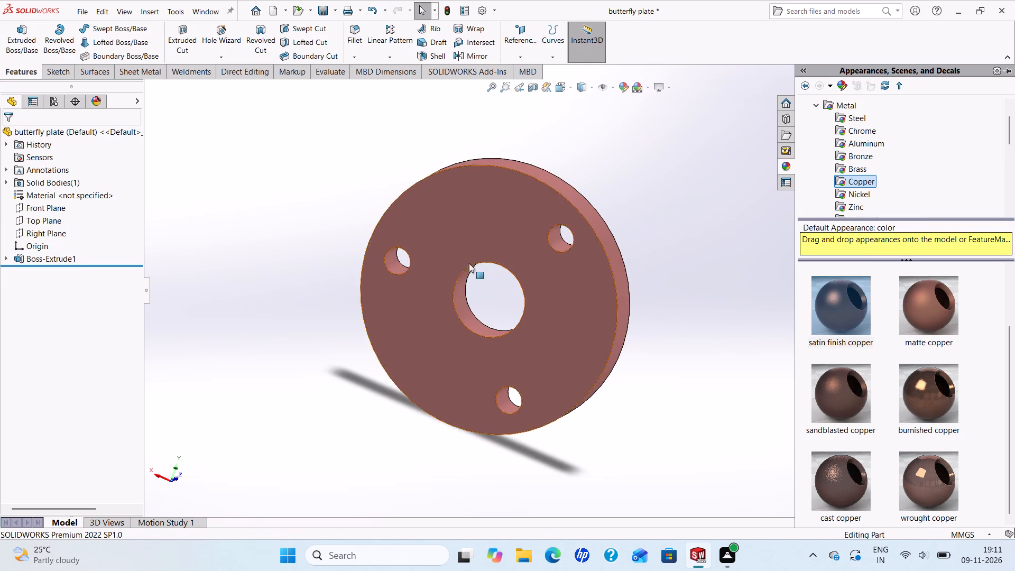
pyautogui.scroll(-1, 540, 282)
pyautogui.scroll(1, 443, 302)
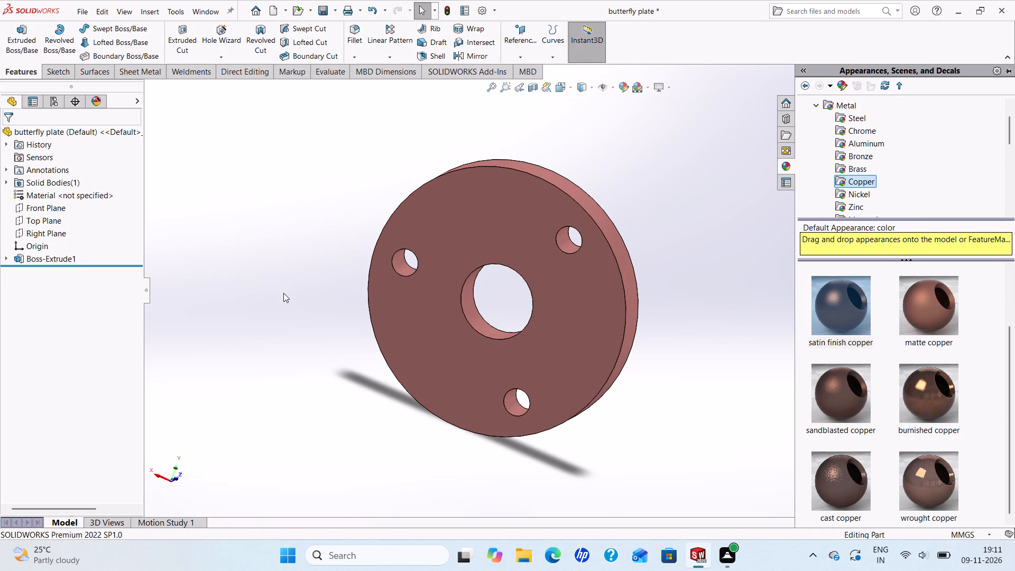
# Save the butterfly plate part and close it to return to the assembly.
pyautogui.hotkey('ctrl', 's')
pyautogui.click(696, 174)
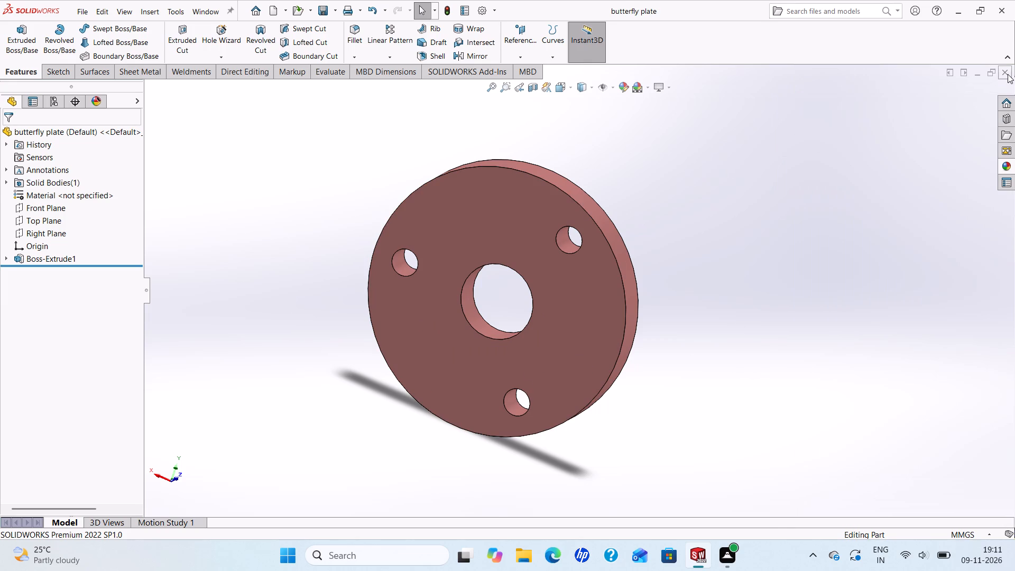
pyautogui.click(1008, 74)
# Open the butterfly retainer, the white disc inside the valve bore, from the assembly.
pyautogui.scroll(-1, 570, 290)
pyautogui.scroll(2, 570, 290)
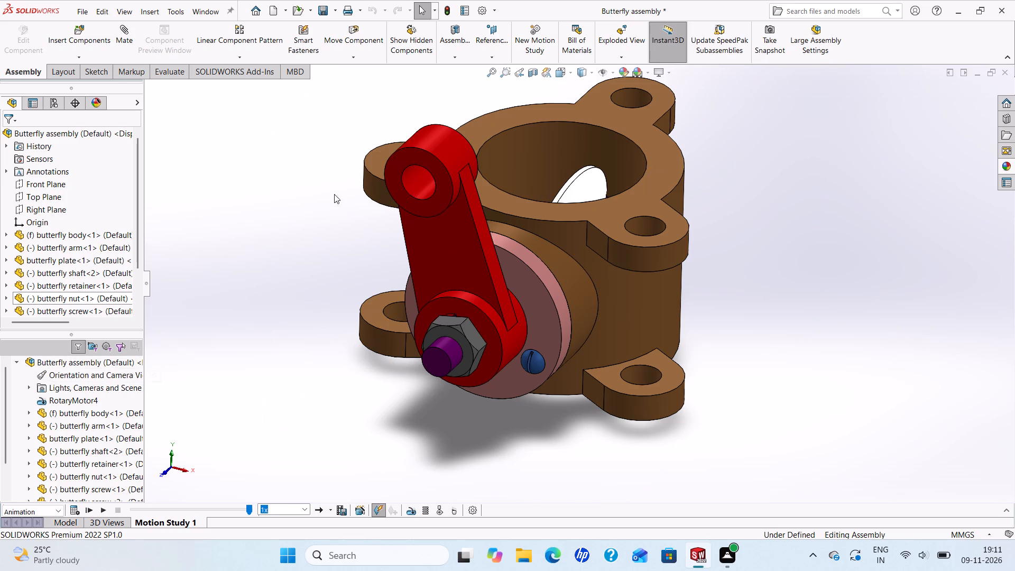
pyautogui.scroll(-1, 437, 269)
pyautogui.scroll(2, 433, 272)
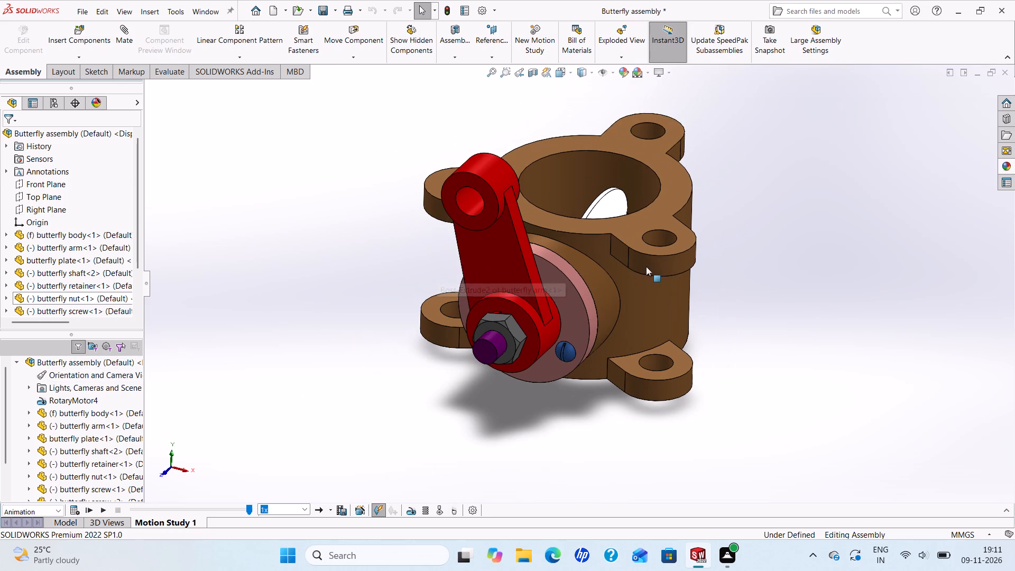
pyautogui.scroll(-2, 640, 277)
pyautogui.scroll(3, 638, 279)
pyautogui.scroll(-3, 624, 287)
pyautogui.scroll(1, 545, 352)
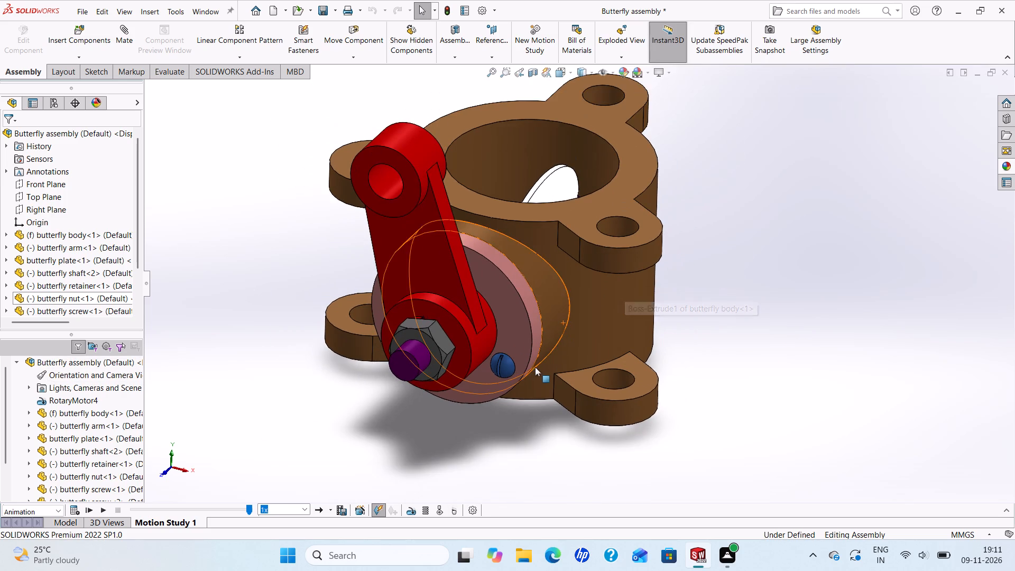
pyautogui.scroll(-1, 528, 378)
pyautogui.scroll(3, 526, 381)
pyautogui.scroll(-2, 521, 225)
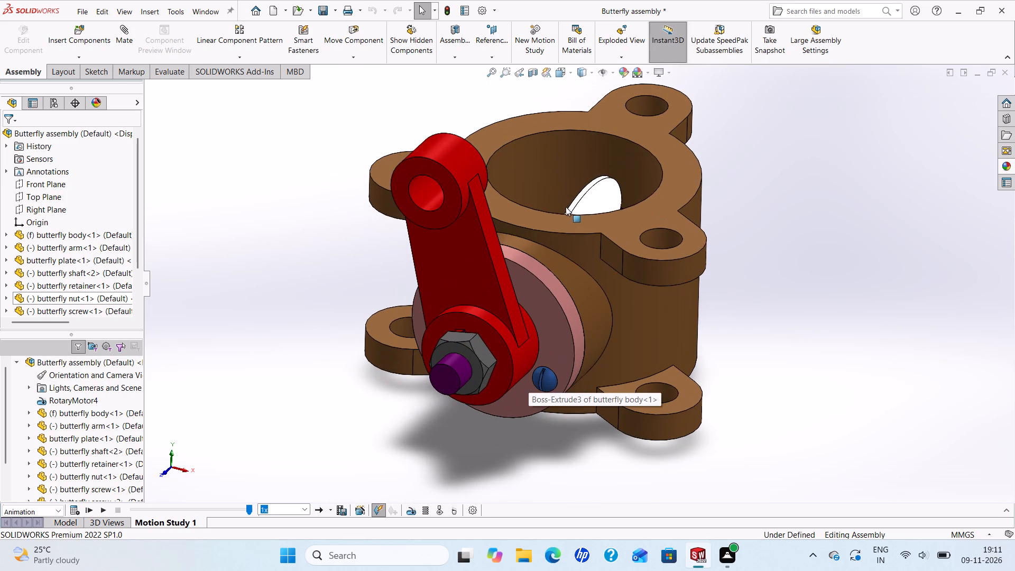
pyautogui.rightClick(582, 201)
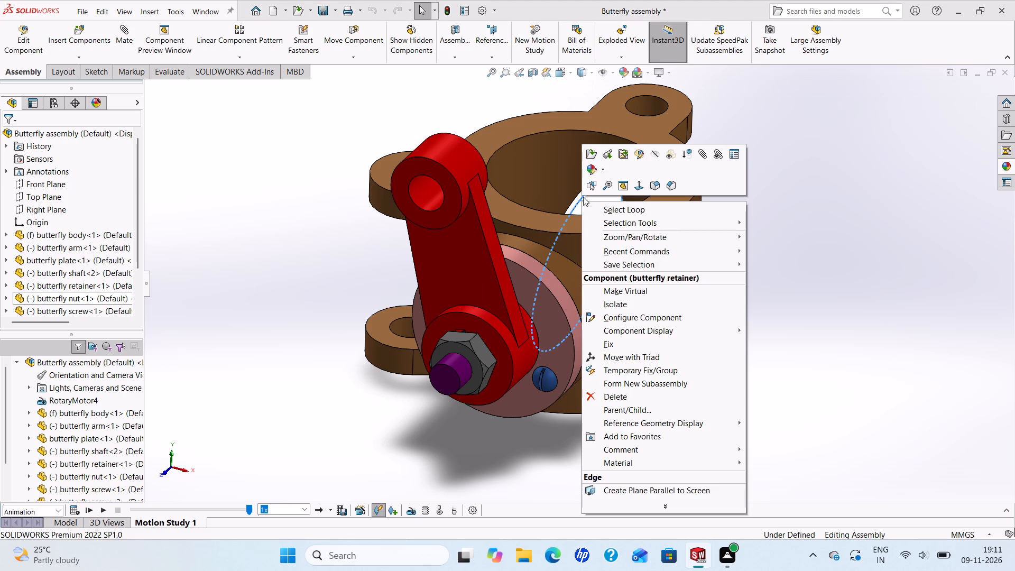
pyautogui.click(594, 154)
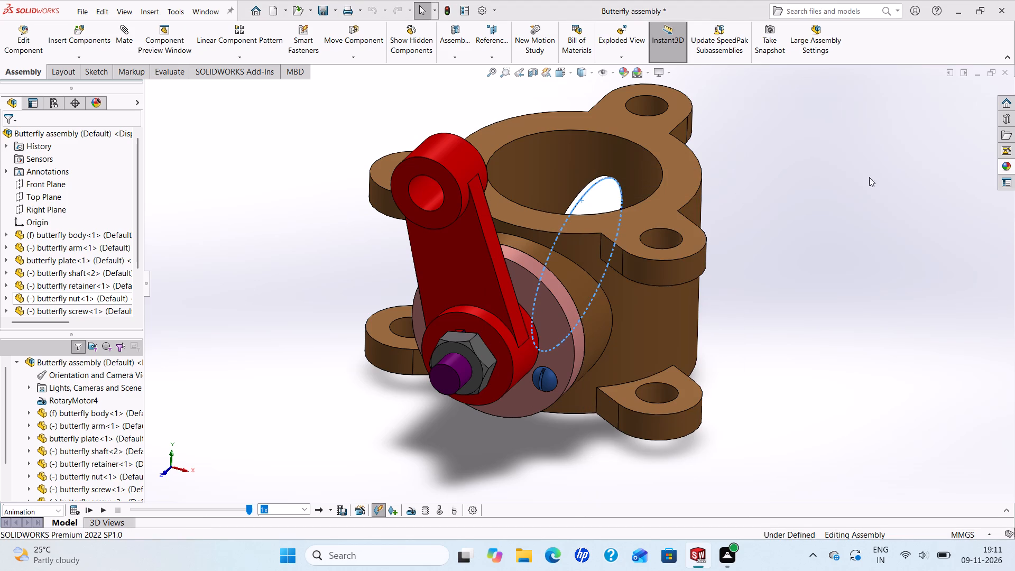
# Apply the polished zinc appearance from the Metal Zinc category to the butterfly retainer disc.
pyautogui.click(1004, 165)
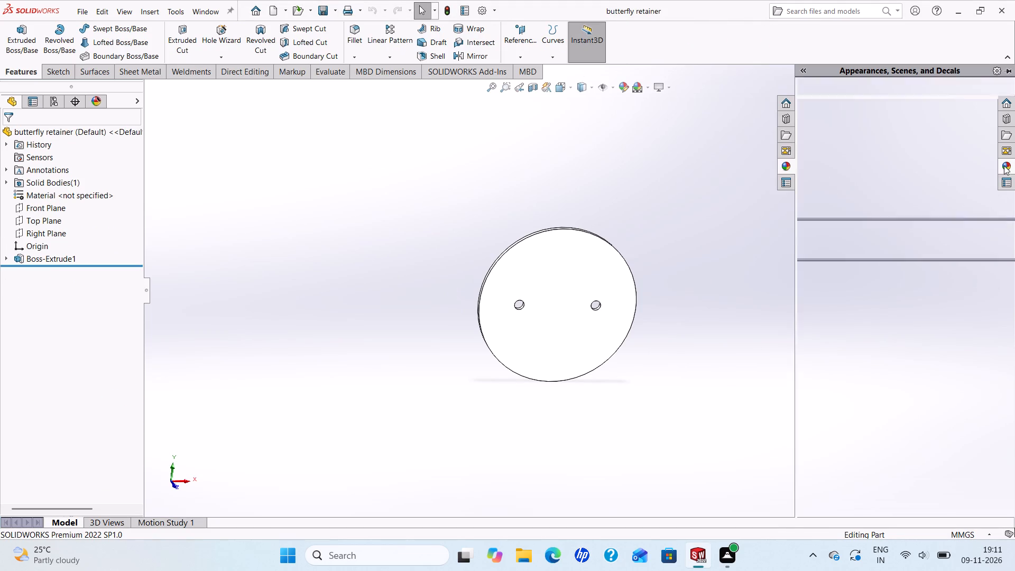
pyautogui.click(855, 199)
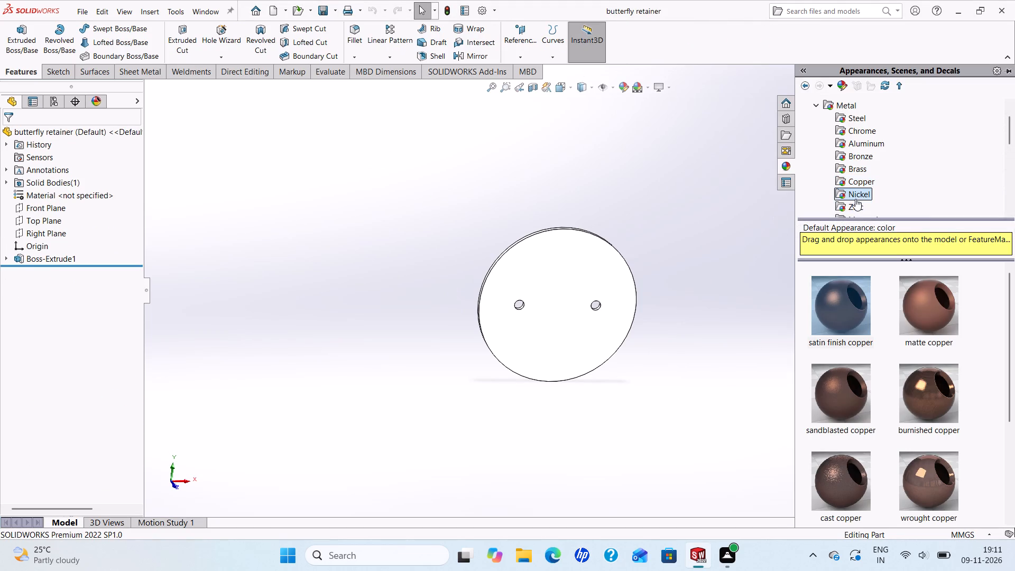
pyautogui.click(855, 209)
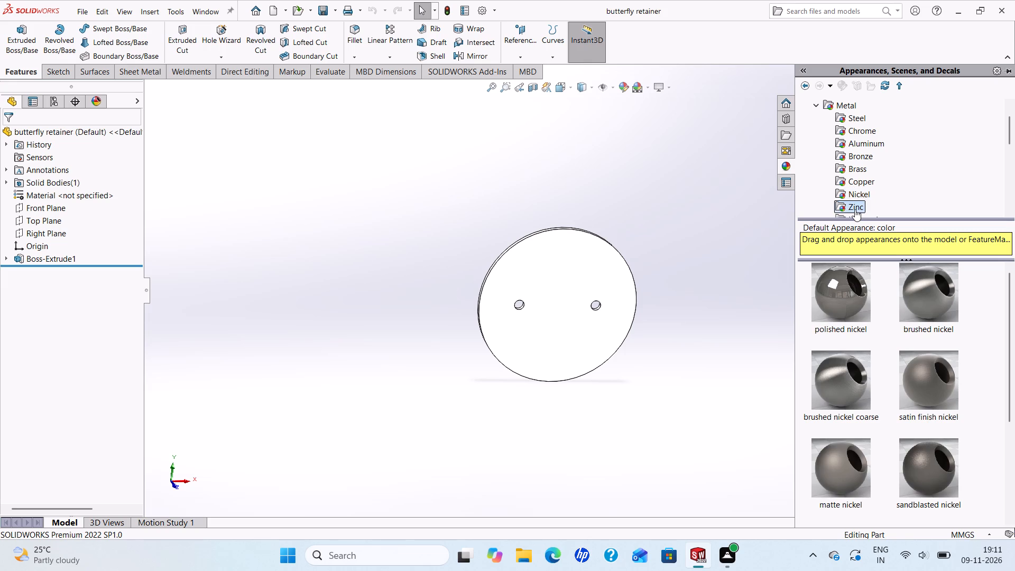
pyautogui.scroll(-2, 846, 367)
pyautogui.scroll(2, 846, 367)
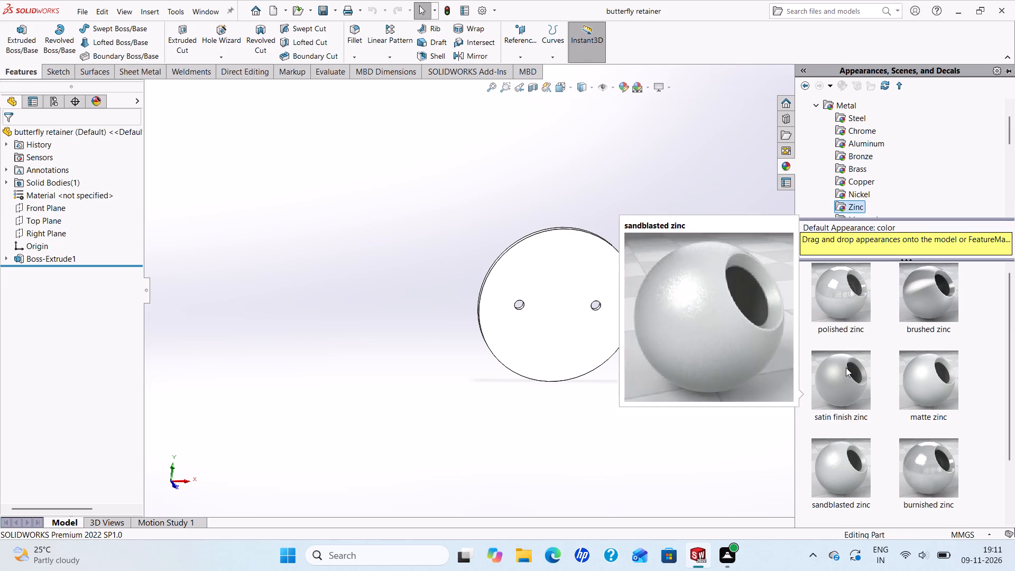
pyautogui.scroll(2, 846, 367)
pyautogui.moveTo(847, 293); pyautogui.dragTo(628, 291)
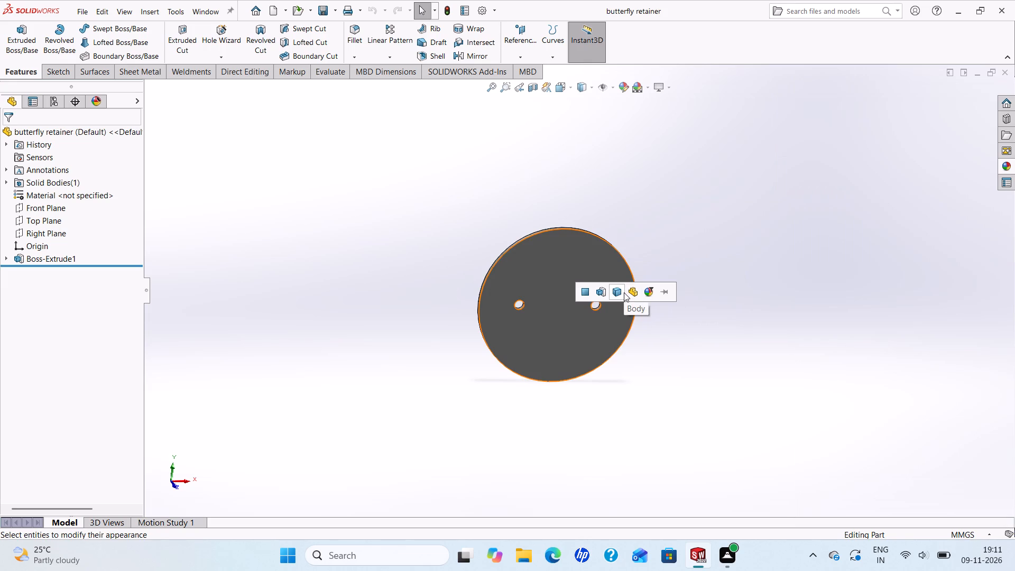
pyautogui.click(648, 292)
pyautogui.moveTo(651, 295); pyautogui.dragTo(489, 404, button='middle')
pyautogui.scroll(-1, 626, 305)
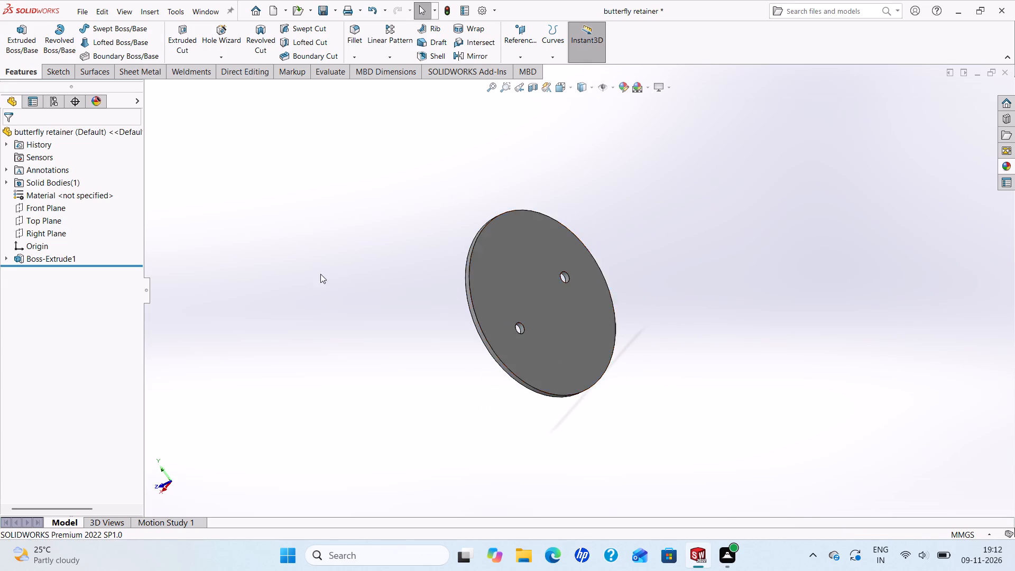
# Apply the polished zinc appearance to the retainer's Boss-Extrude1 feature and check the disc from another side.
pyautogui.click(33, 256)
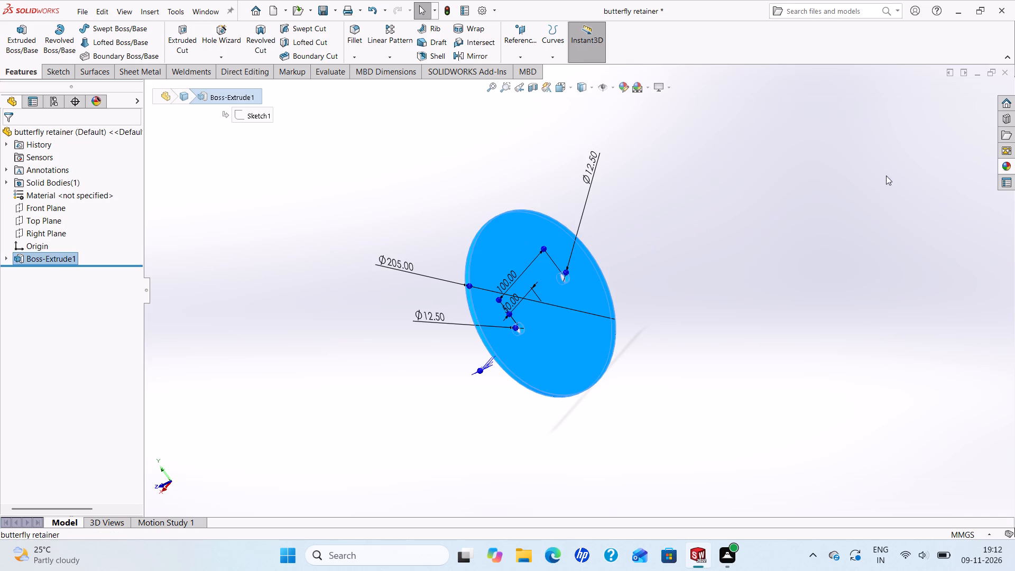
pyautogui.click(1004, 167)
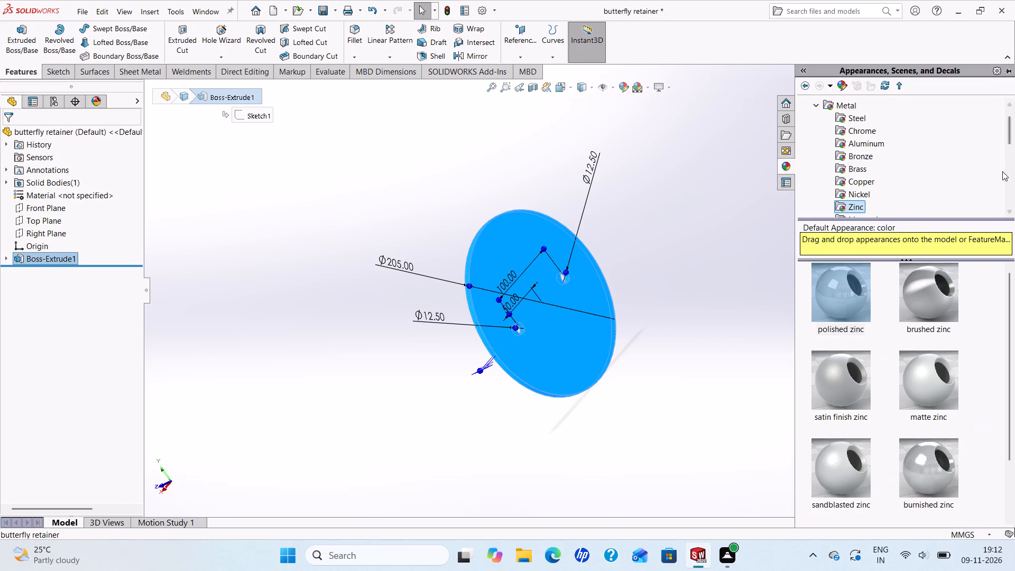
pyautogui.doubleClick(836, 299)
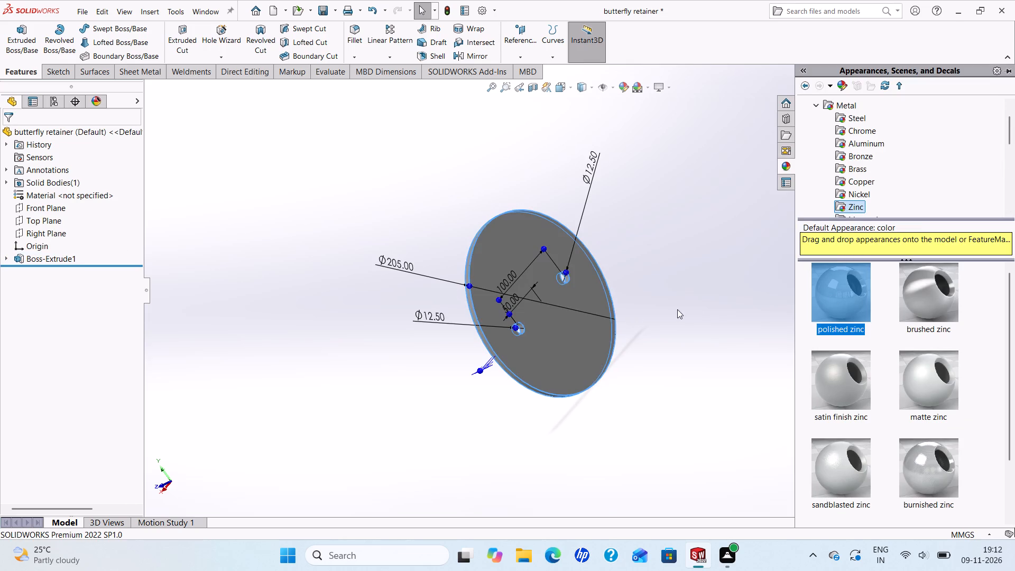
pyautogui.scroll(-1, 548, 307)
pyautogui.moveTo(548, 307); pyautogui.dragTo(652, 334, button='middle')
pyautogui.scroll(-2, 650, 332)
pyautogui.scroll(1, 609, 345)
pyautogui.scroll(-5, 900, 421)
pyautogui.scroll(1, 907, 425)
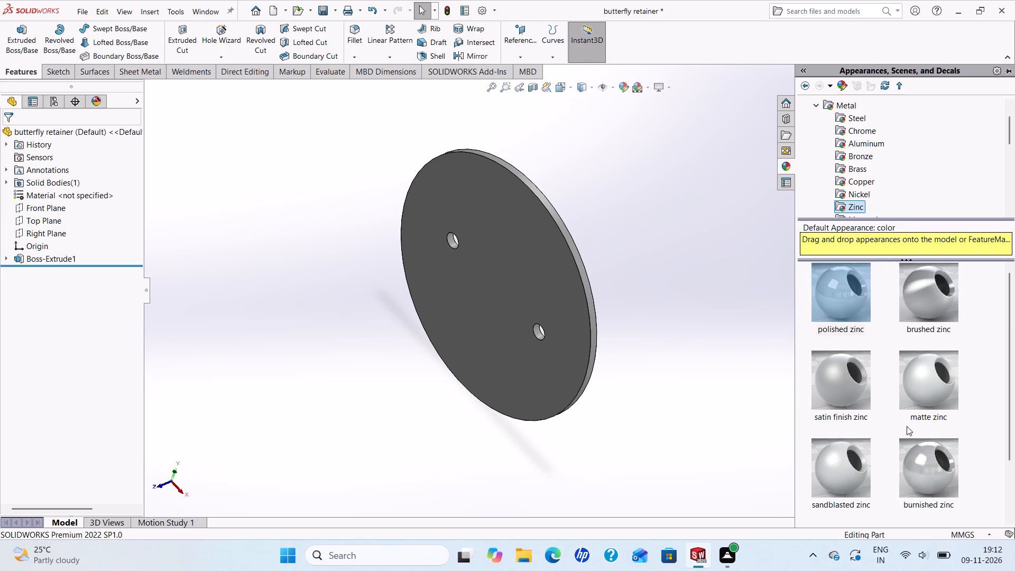
# Apply the burnished zinc appearance to the retainer's entire Boss-Extrude1 feature and check the disc's other face.
pyautogui.scroll(-3, 908, 430)
pyautogui.doubleClick(926, 401)
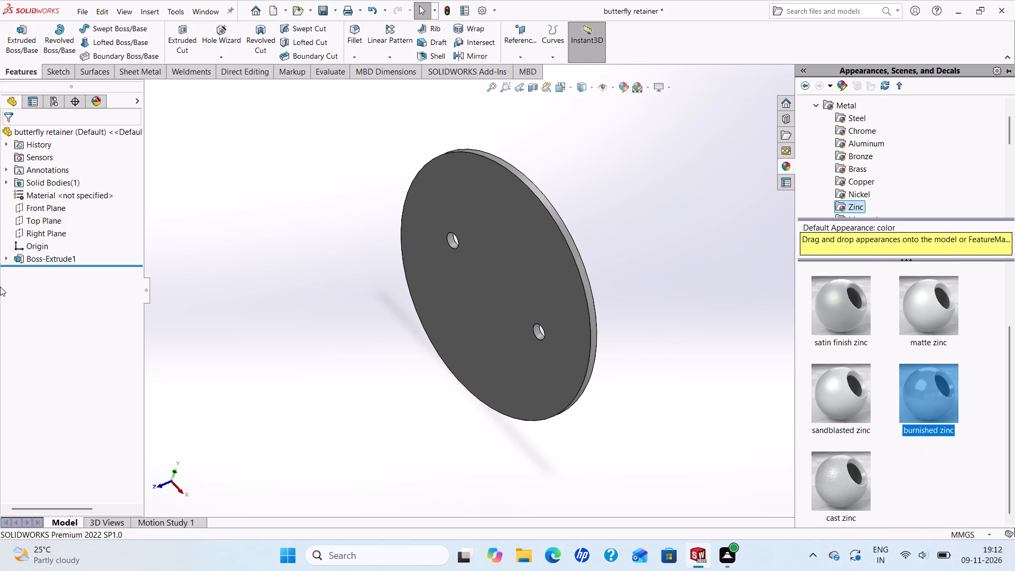
pyautogui.click(44, 256)
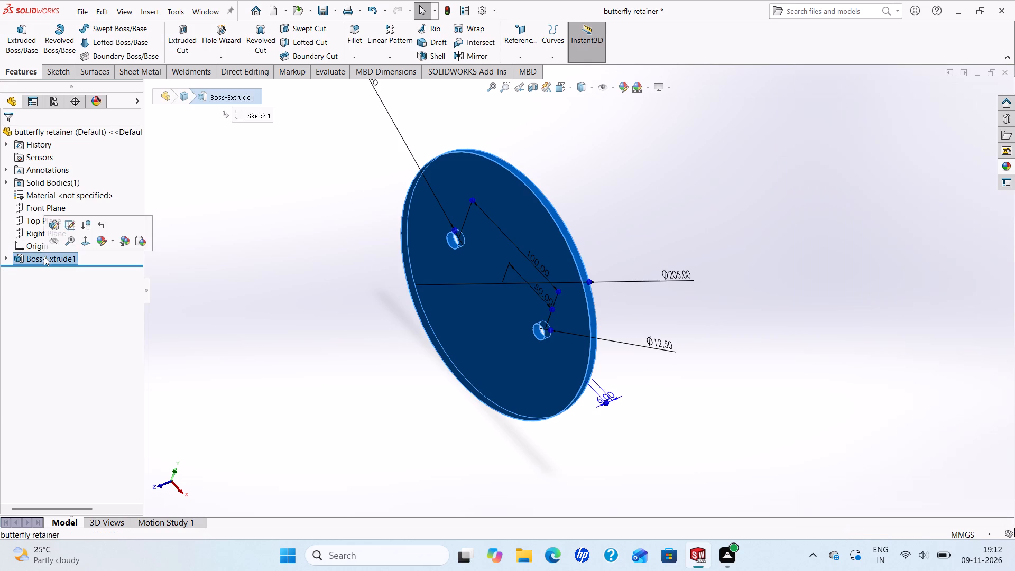
pyautogui.click(1008, 164)
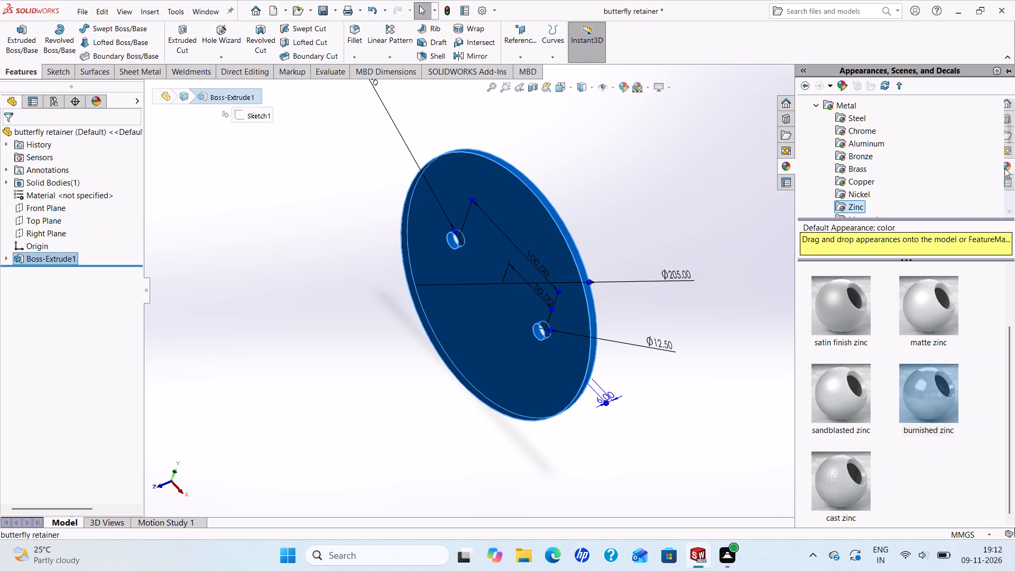
pyautogui.doubleClick(929, 398)
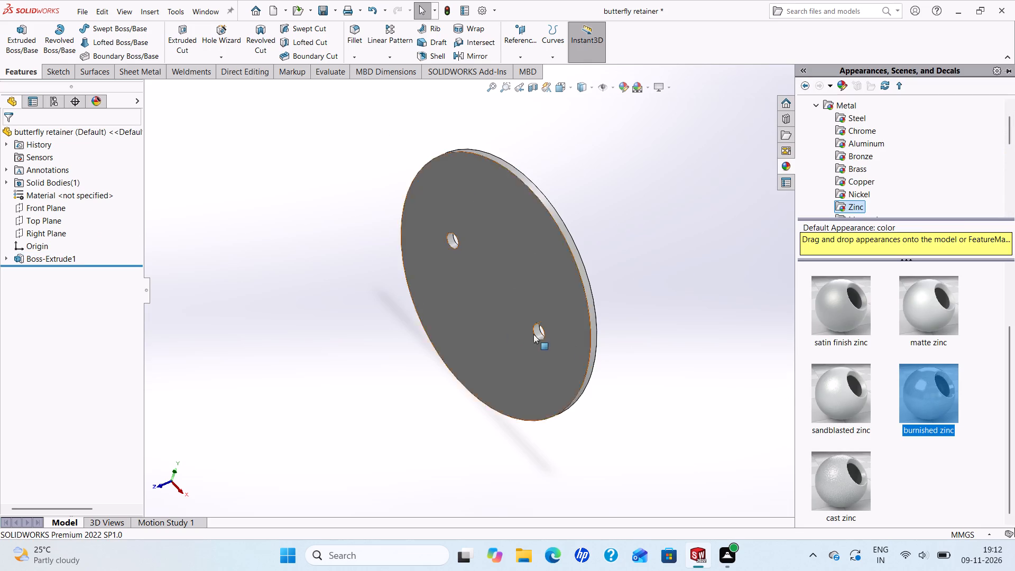
pyautogui.scroll(-1, 513, 262)
pyautogui.moveTo(571, 265); pyautogui.dragTo(436, 299, button='middle')
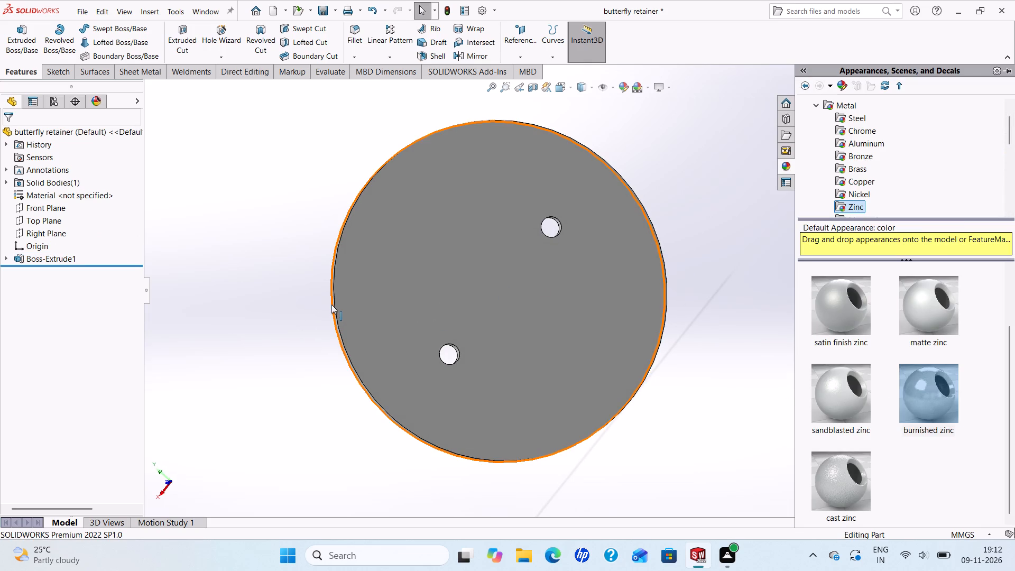
# Save the butterfly retainer part and close it to return to the assembly.
pyautogui.hotkey('ctrl', 's')
pyautogui.click(738, 190)
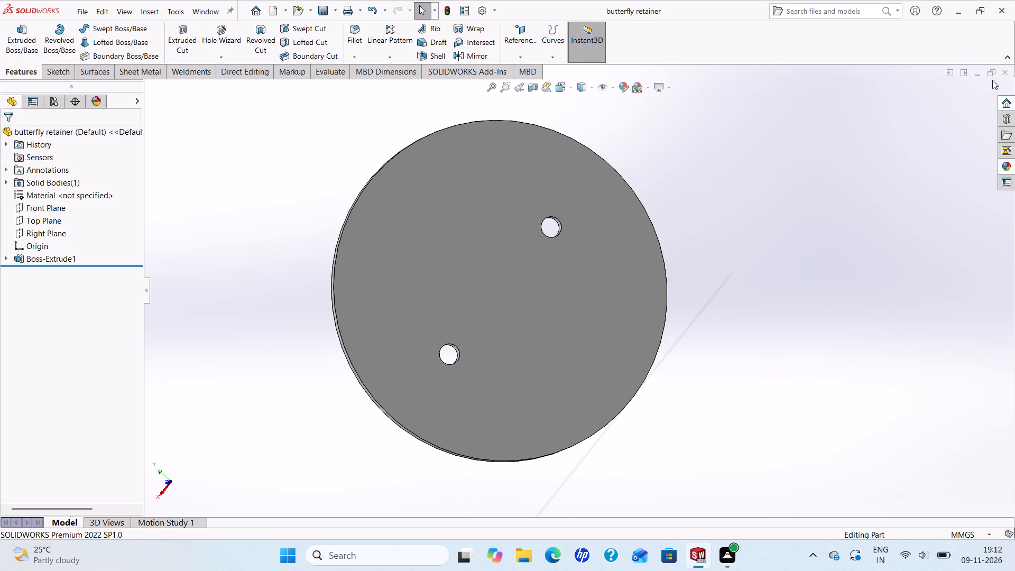
pyautogui.click(1005, 69)
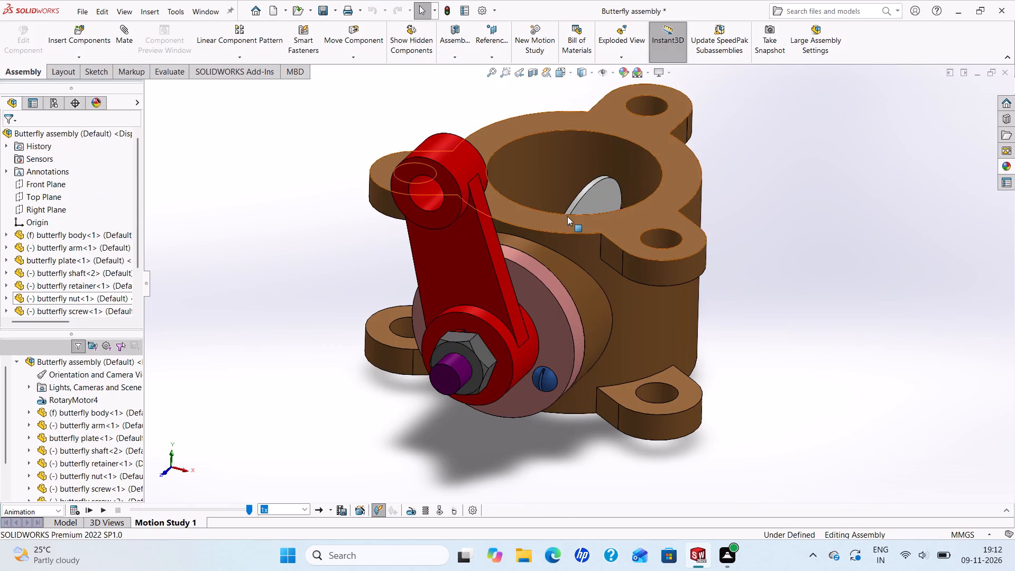
# Open the butterfly screw, the blue slotted screw on the flange beside the arm, from the assembly.
pyautogui.scroll(-1, 569, 222)
pyautogui.scroll(2, 580, 248)
pyautogui.moveTo(573, 246); pyautogui.dragTo(603, 337, button='middle')
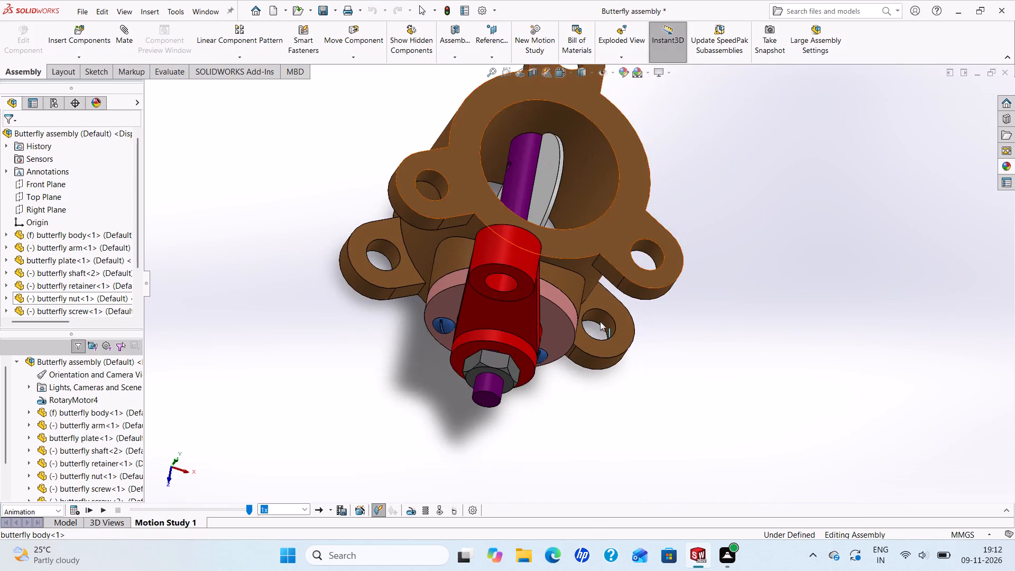
pyautogui.scroll(-1, 596, 316)
pyautogui.scroll(2, 570, 288)
pyautogui.moveTo(546, 275); pyautogui.dragTo(476, 207, button='middle')
pyautogui.scroll(-1, 587, 358)
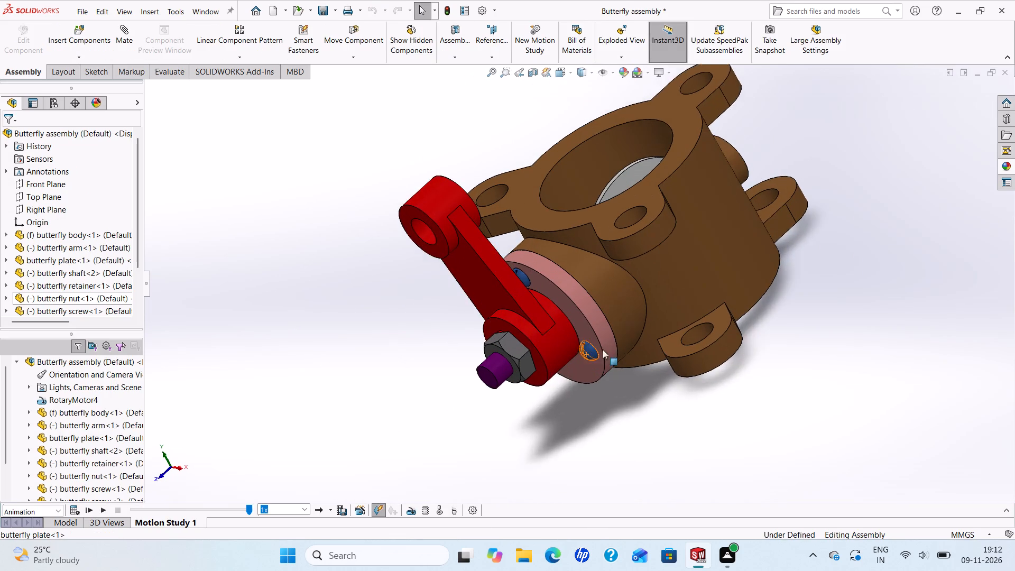
pyautogui.scroll(-1, 603, 349)
pyautogui.rightClick(588, 351)
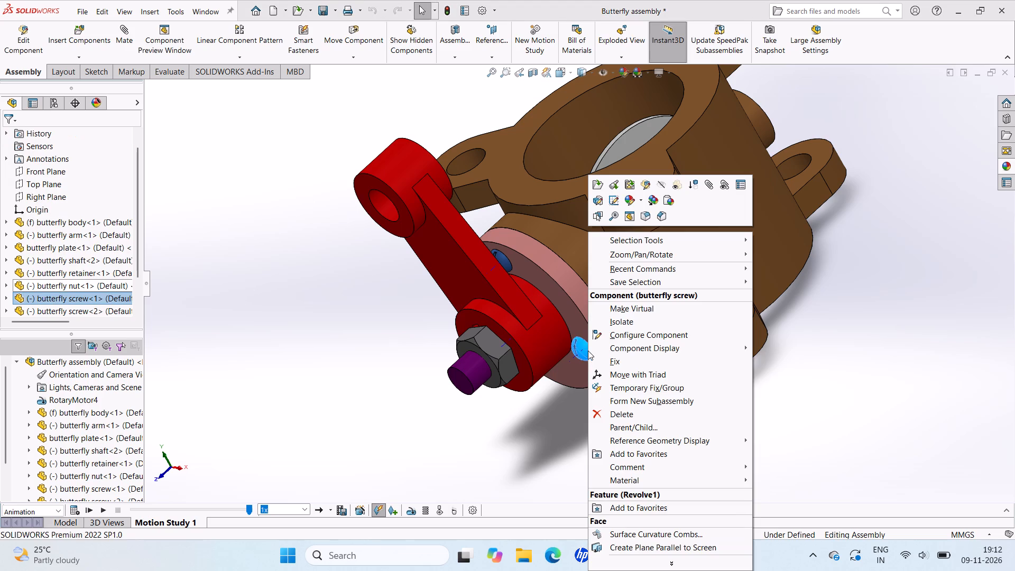
pyautogui.click(594, 188)
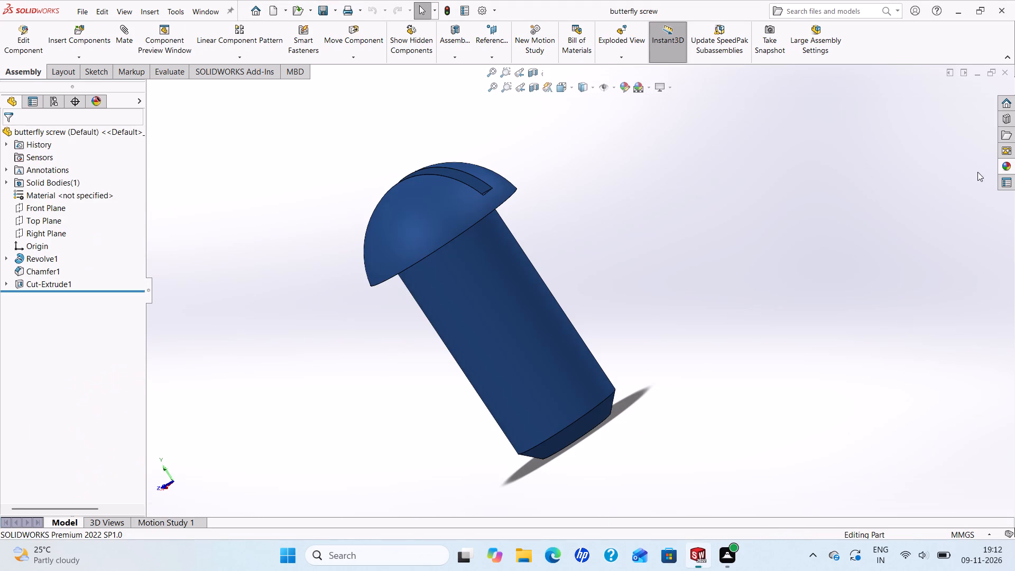
# Apply the sandblasted iron appearance from the Metal Iron category to the screw's Revolve1, Chamfer1 and Cut-Extrude1 features.
pyautogui.click(1008, 170)
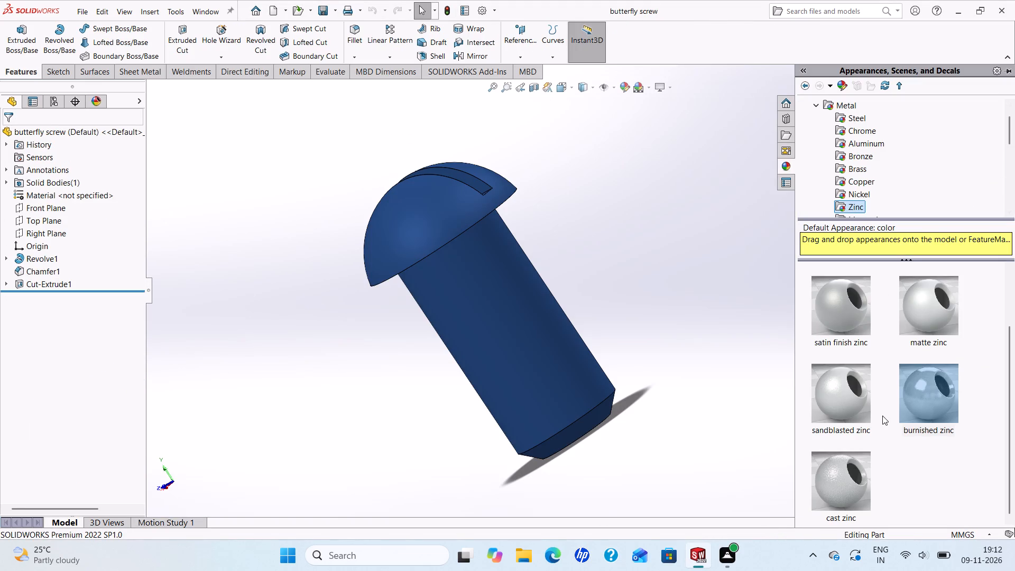
pyautogui.scroll(-1, 843, 184)
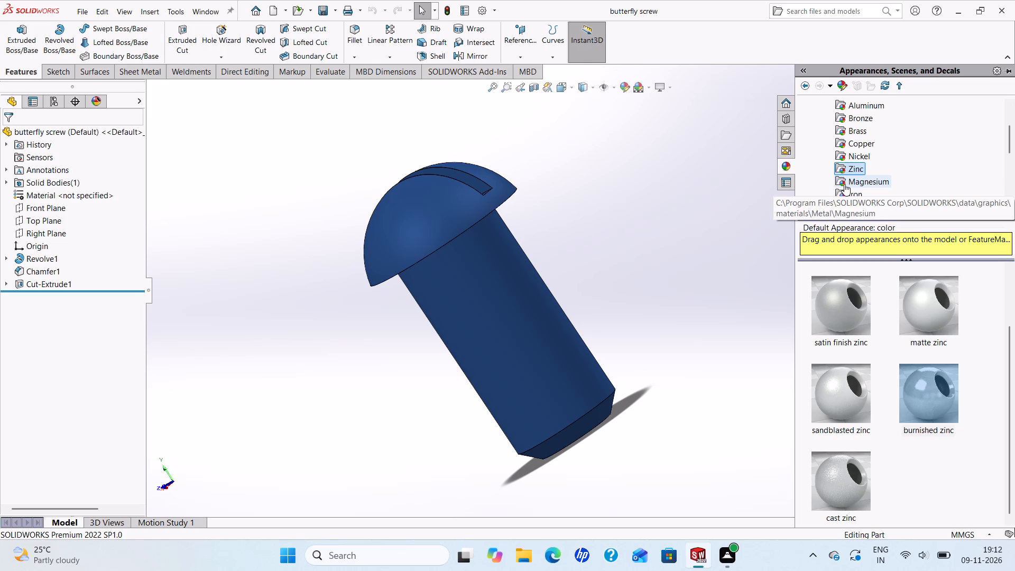
pyautogui.click(846, 183)
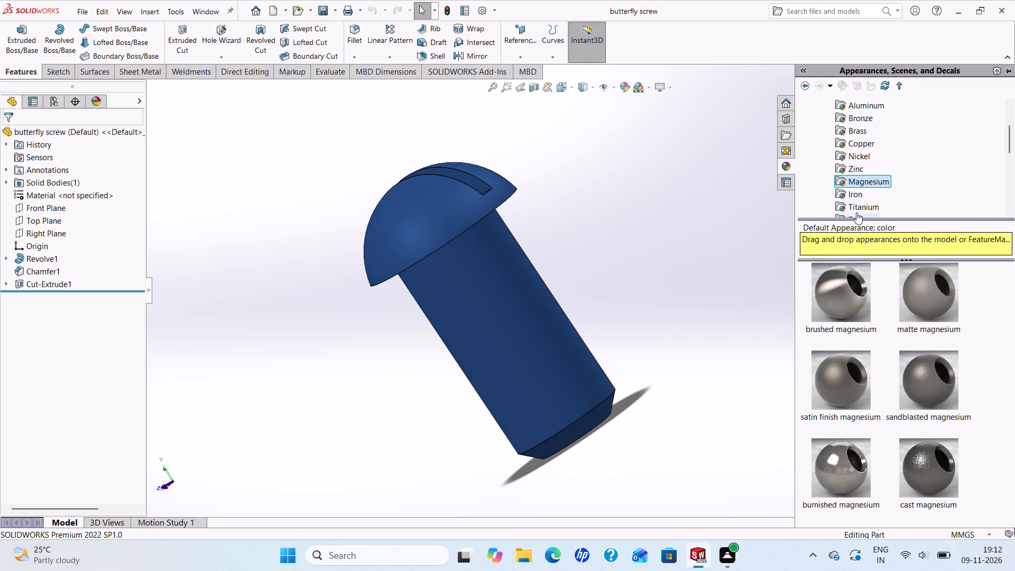
pyautogui.click(859, 199)
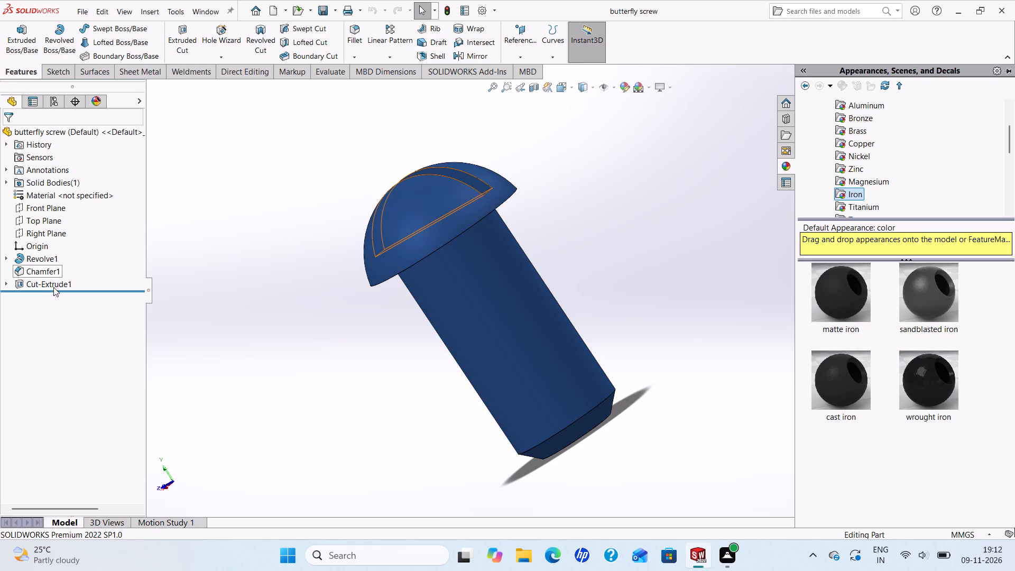
pyautogui.click(529, 310)
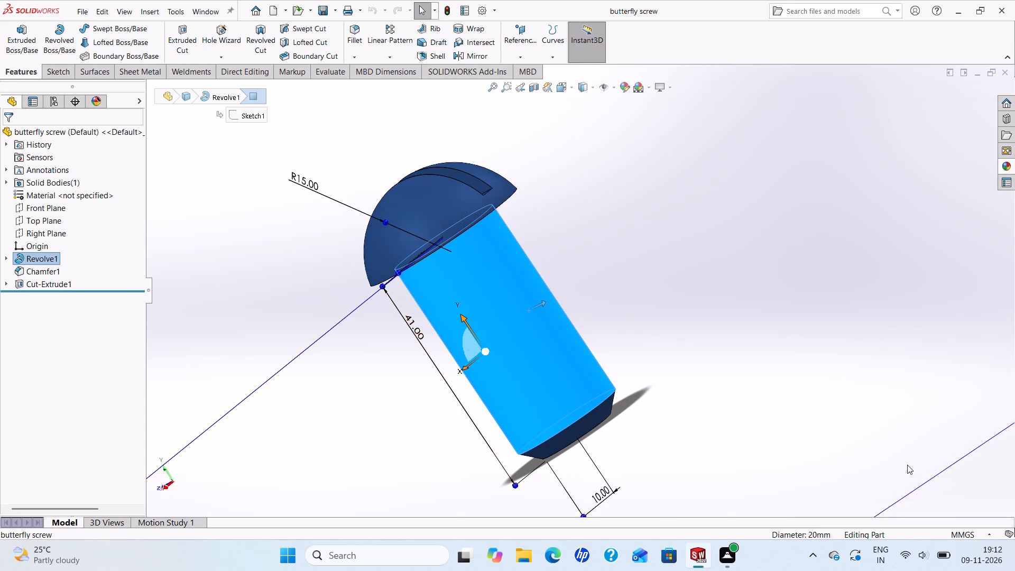
pyautogui.press('Escape')
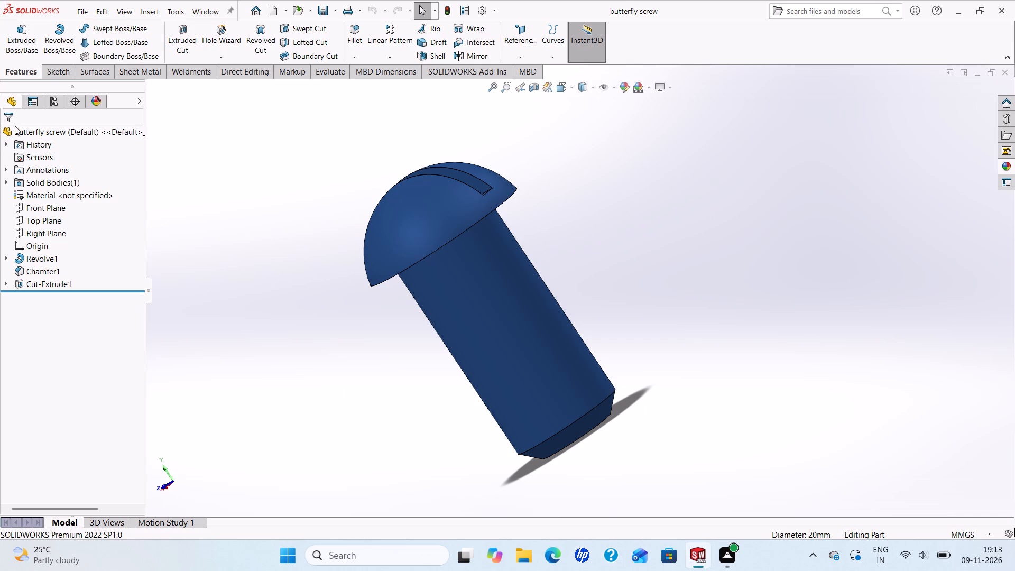
pyautogui.keyDown('ctrl'); pyautogui.click(42, 262); pyautogui.keyUp('ctrl')
pyautogui.keyDown('ctrl'); pyautogui.click(43, 276); pyautogui.keyUp('ctrl')
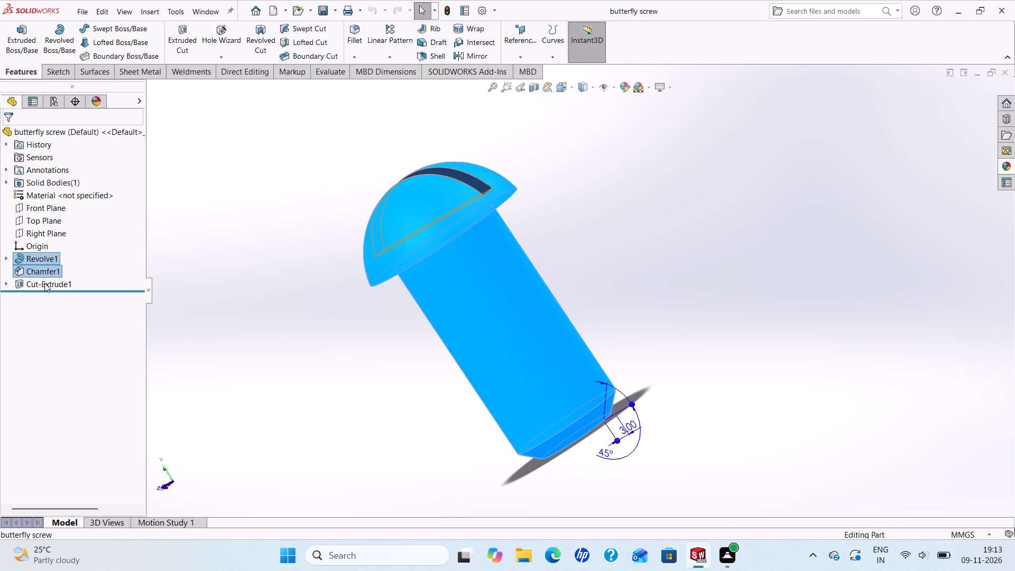
pyautogui.keyDown('ctrl'); pyautogui.click(44, 283); pyautogui.keyUp('ctrl')
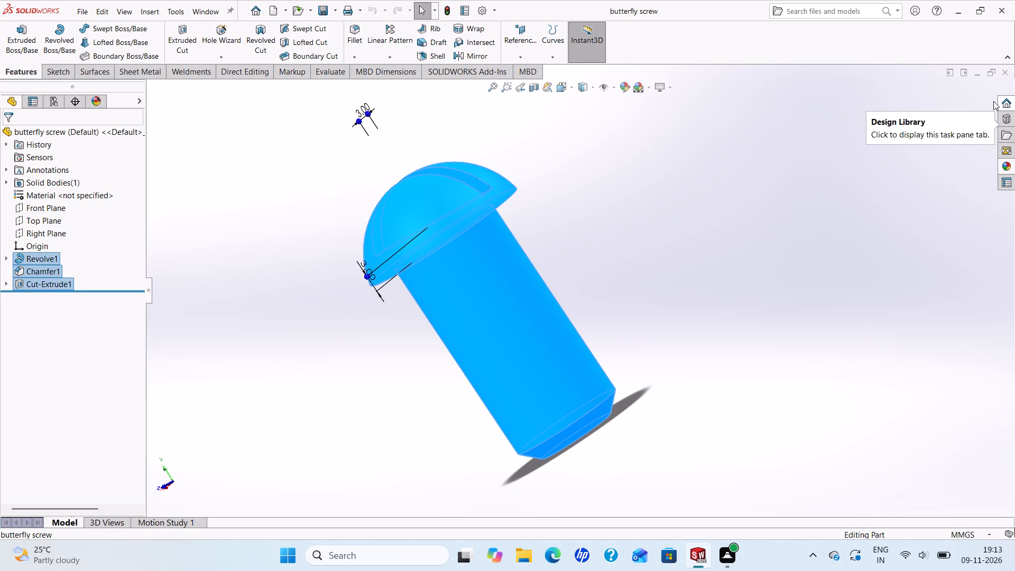
pyautogui.click(1010, 168)
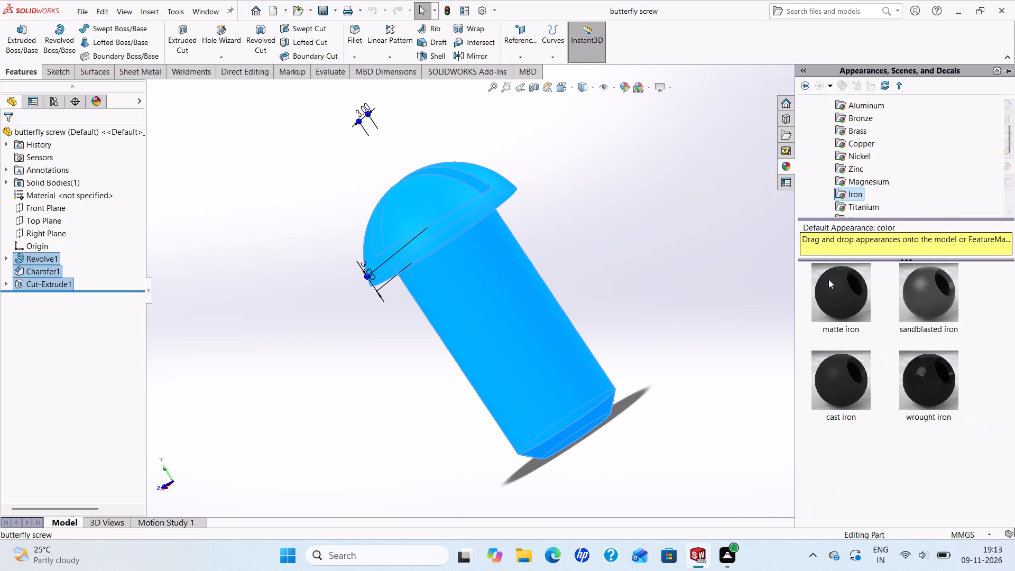
pyautogui.doubleClick(913, 290)
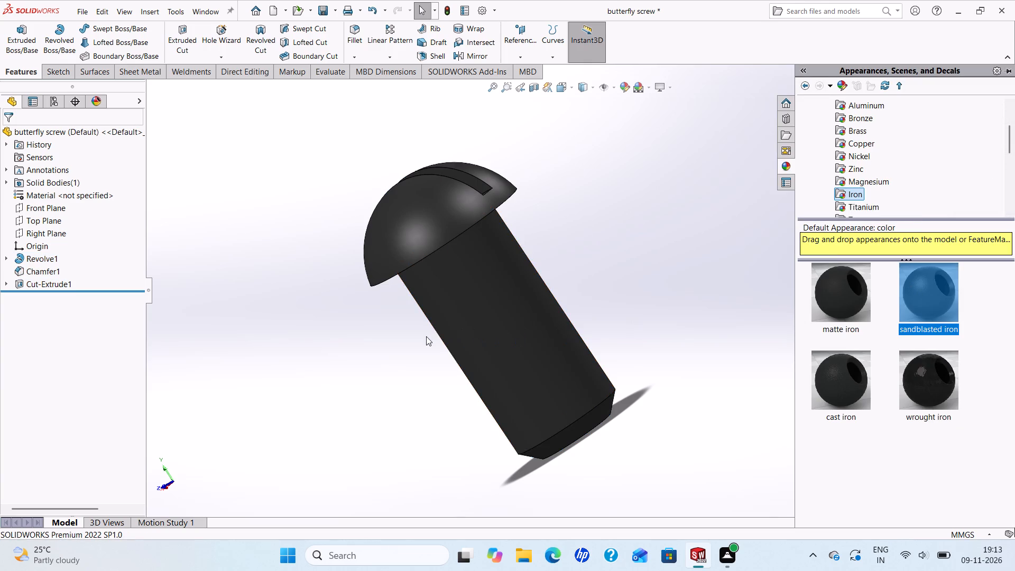
# Examine the finish on the screw's domed head, slot, shank and chamfered end from several angles.
pyautogui.moveTo(426, 336); pyautogui.dragTo(479, 293, button='middle')
pyautogui.scroll(-1, 522, 334)
pyautogui.moveTo(515, 357); pyautogui.dragTo(555, 255, button='middle')
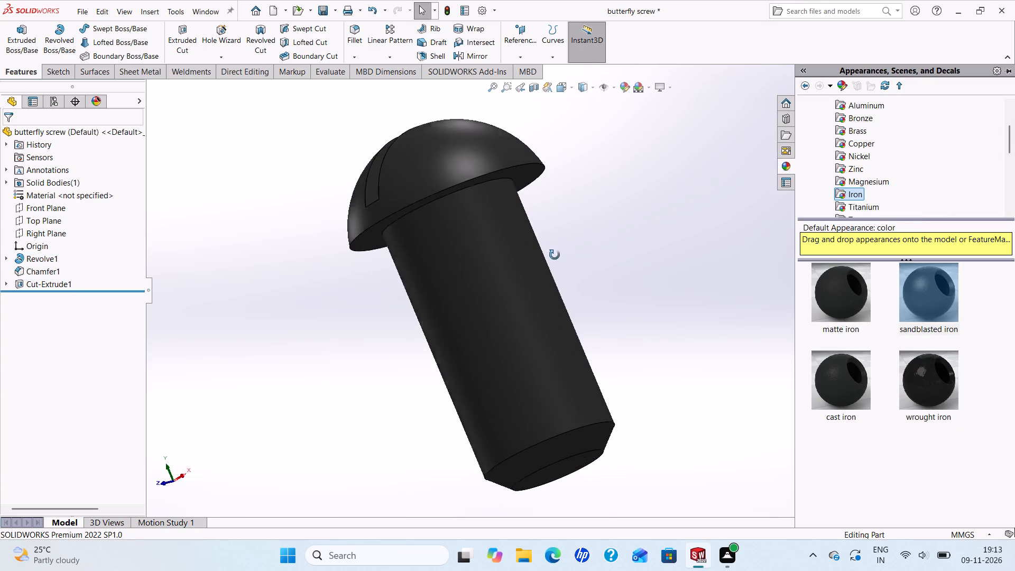
pyautogui.moveTo(555, 255); pyautogui.dragTo(561, 244, button='middle')
pyautogui.scroll(-1, 501, 333)
pyautogui.moveTo(465, 370); pyautogui.dragTo(513, 384, button='middle')
pyautogui.scroll(-1, 465, 370)
pyautogui.scroll(1, 513, 384)
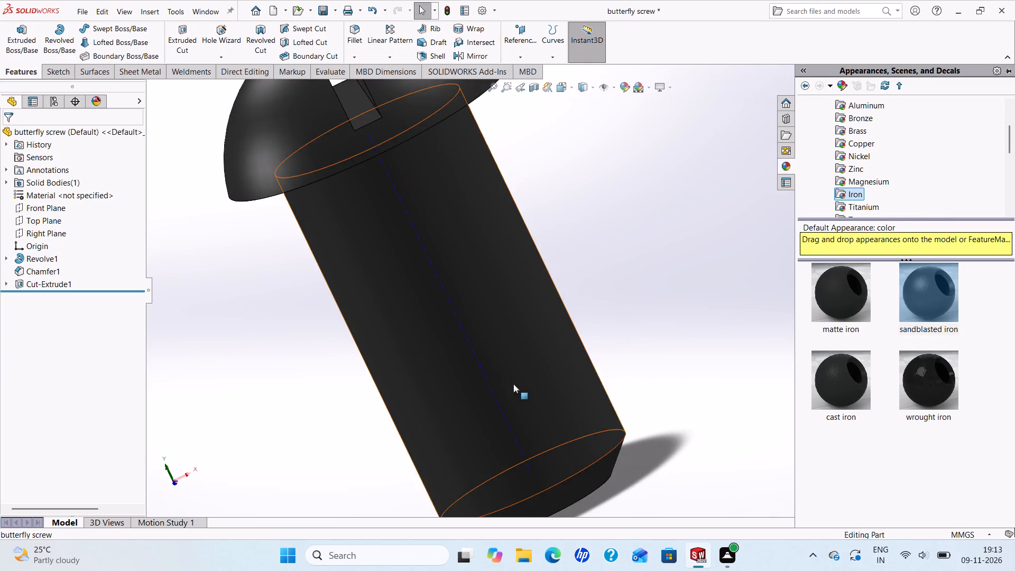
pyautogui.scroll(2, 513, 384)
pyautogui.scroll(-2, 492, 231)
pyautogui.scroll(2, 492, 232)
pyautogui.scroll(-2, 513, 187)
pyautogui.scroll(-1, 506, 278)
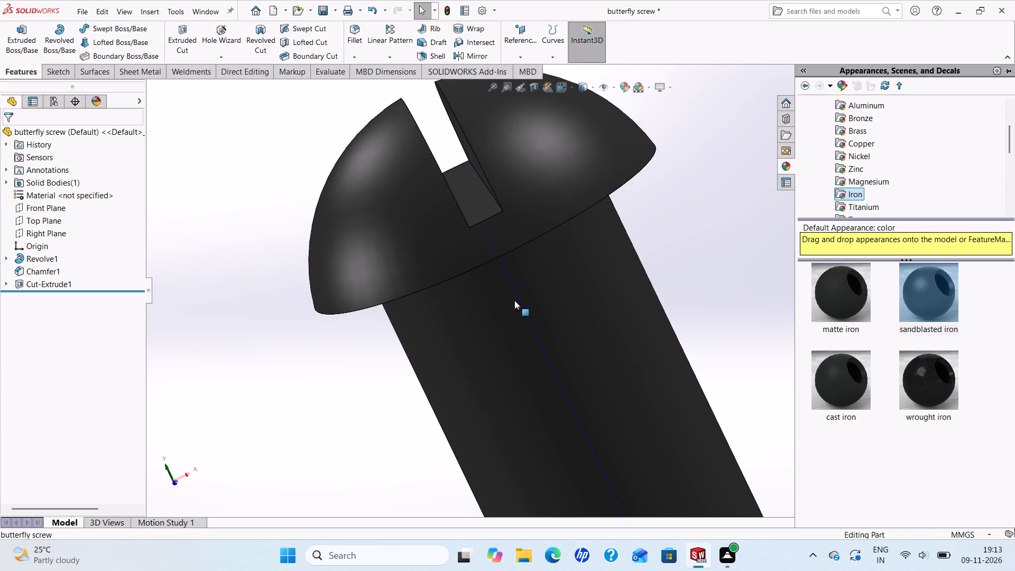
pyautogui.scroll(-3, 514, 300)
pyautogui.scroll(4, 509, 324)
pyautogui.scroll(-2, 595, 253)
pyautogui.scroll(3, 598, 260)
pyautogui.scroll(-3, 590, 269)
pyautogui.scroll(2, 587, 283)
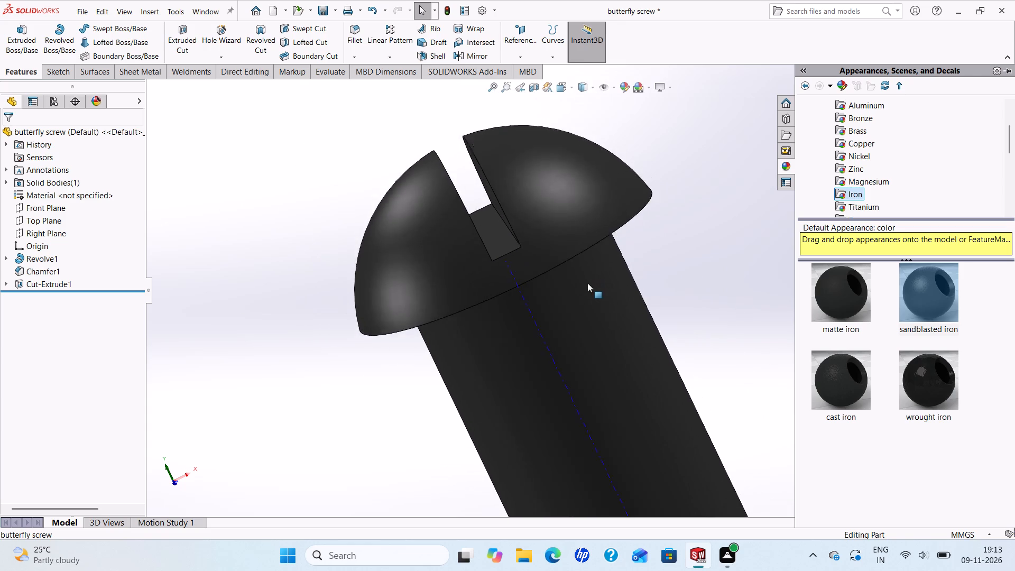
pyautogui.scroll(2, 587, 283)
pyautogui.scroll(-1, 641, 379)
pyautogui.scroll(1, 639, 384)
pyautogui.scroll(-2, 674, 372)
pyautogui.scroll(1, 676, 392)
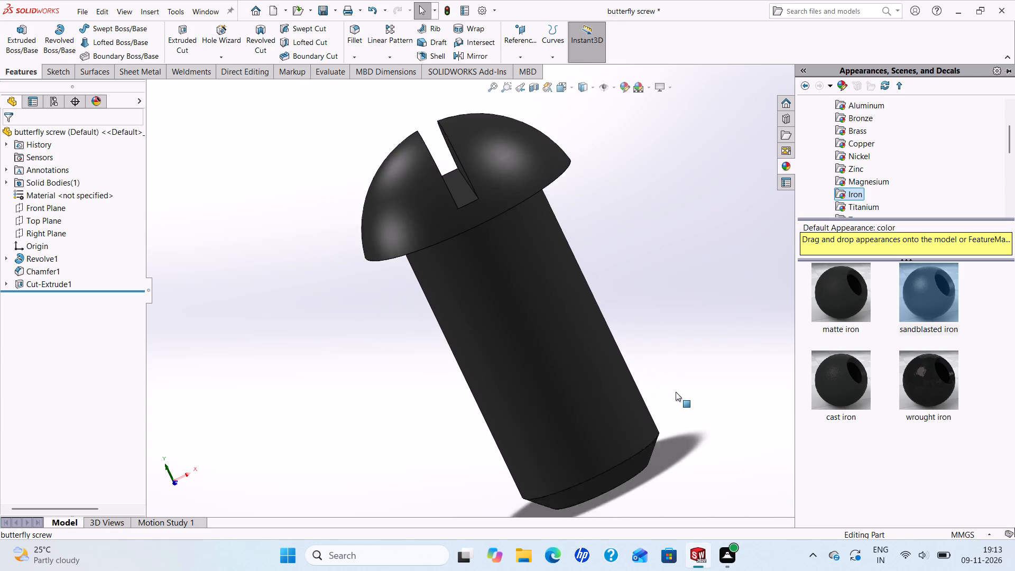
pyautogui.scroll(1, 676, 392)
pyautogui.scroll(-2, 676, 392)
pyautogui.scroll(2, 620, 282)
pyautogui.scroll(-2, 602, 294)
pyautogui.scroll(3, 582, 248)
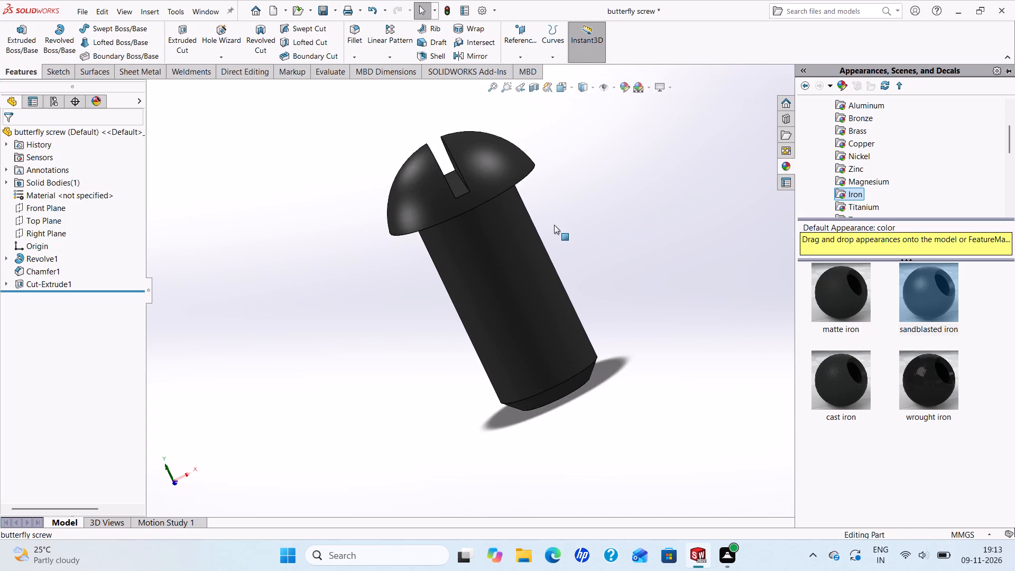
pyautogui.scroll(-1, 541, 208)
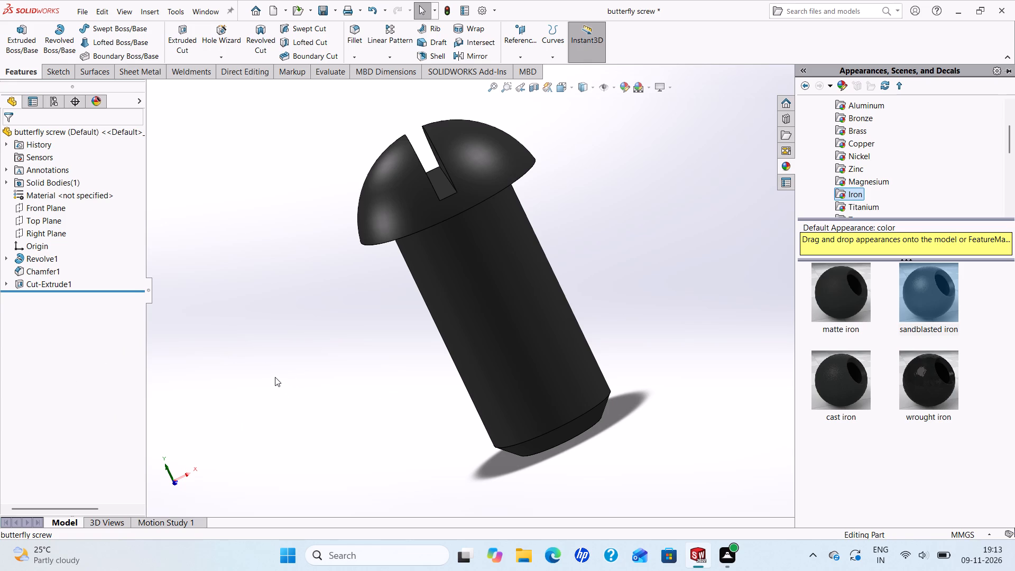
# Save the butterfly screw part with its sandblasted iron appearance.
pyautogui.hotkey('ctrl', 's')
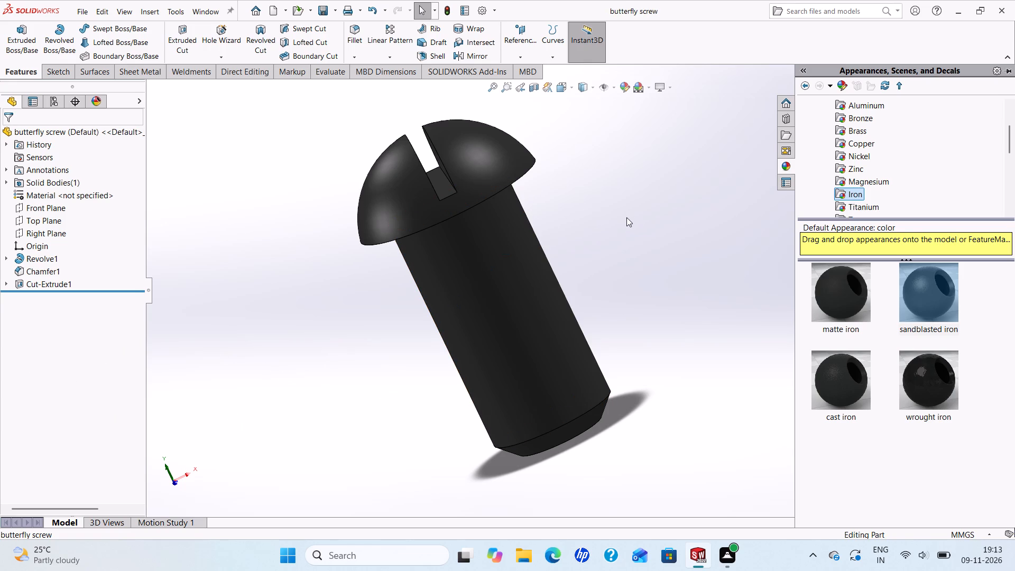
pyautogui.click(636, 217)
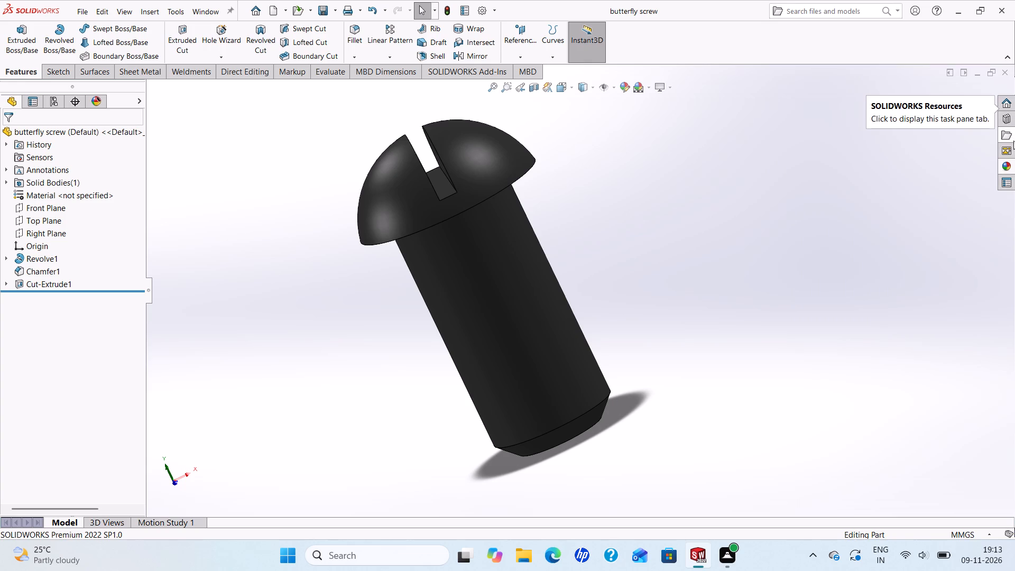
# Browse the Organic appearance categories, including Water, Gemstones and Liquid, to examine the available finishes.
pyautogui.click(1008, 164)
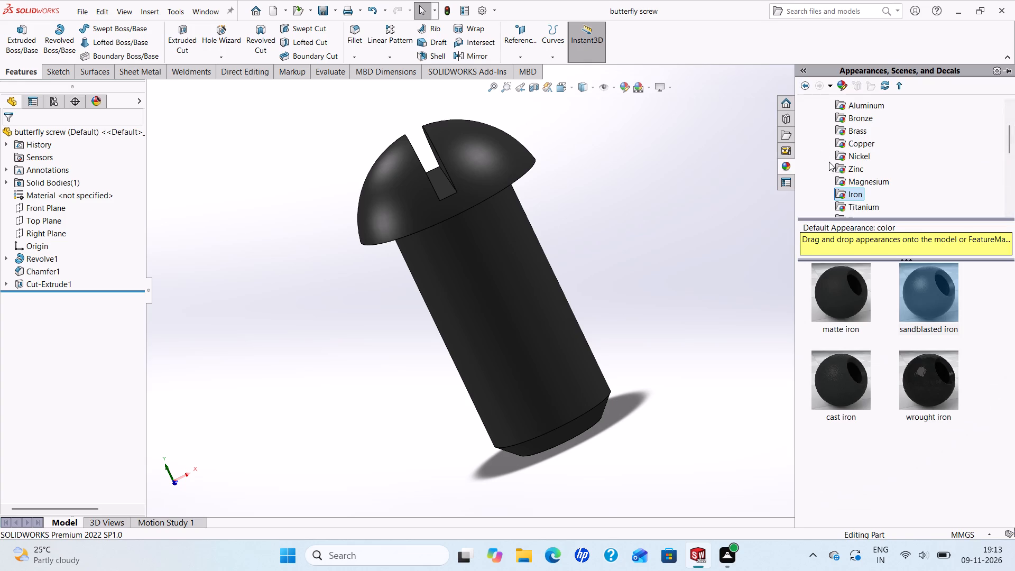
pyautogui.scroll(-3, 850, 159)
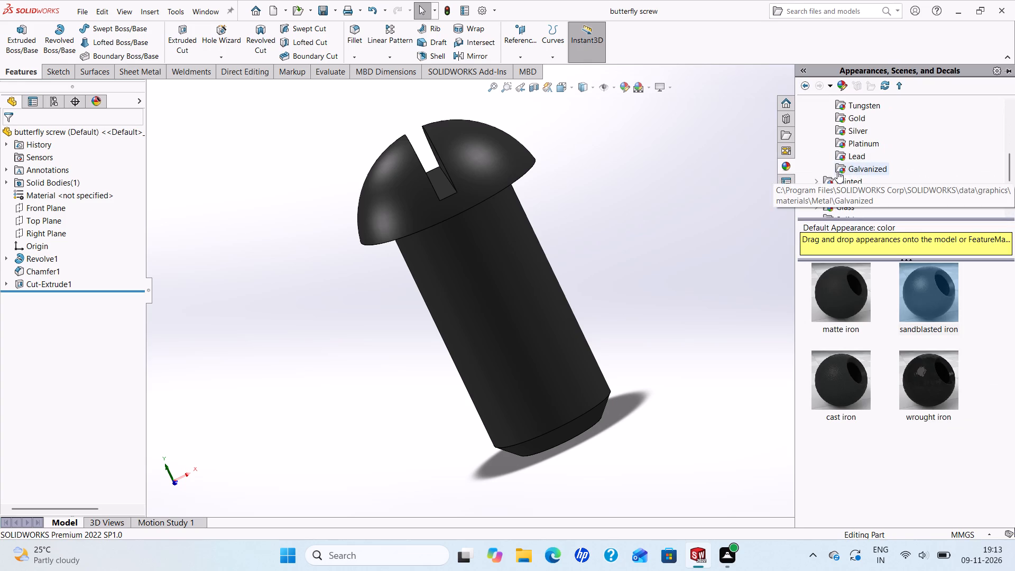
pyautogui.scroll(-5, 836, 178)
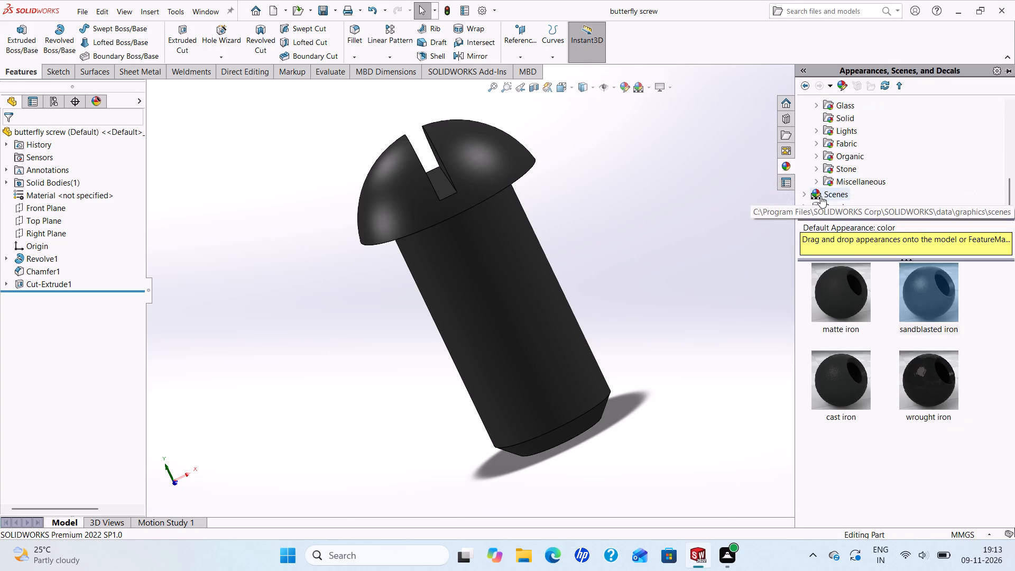
pyautogui.click(843, 159)
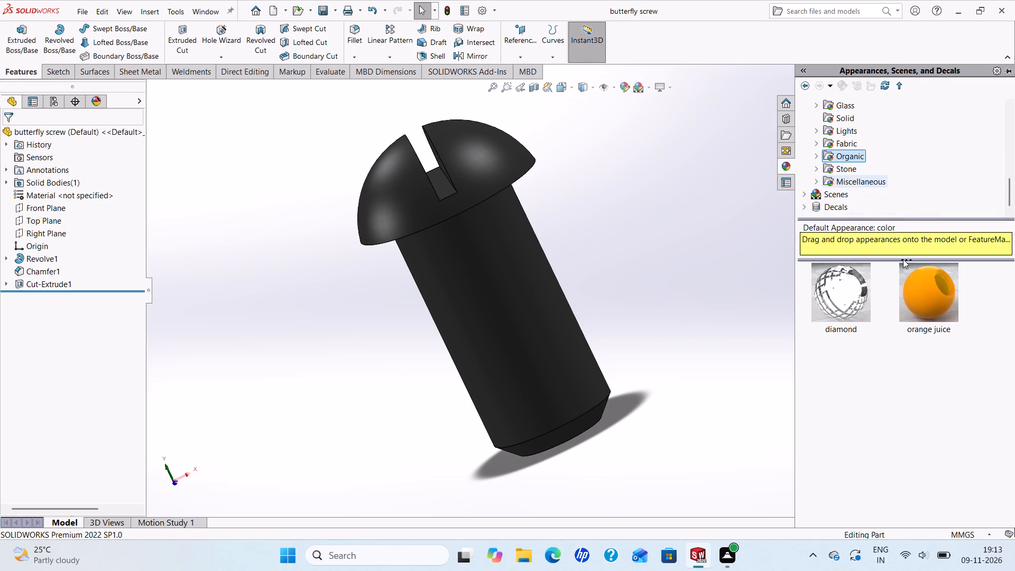
pyautogui.click(814, 156)
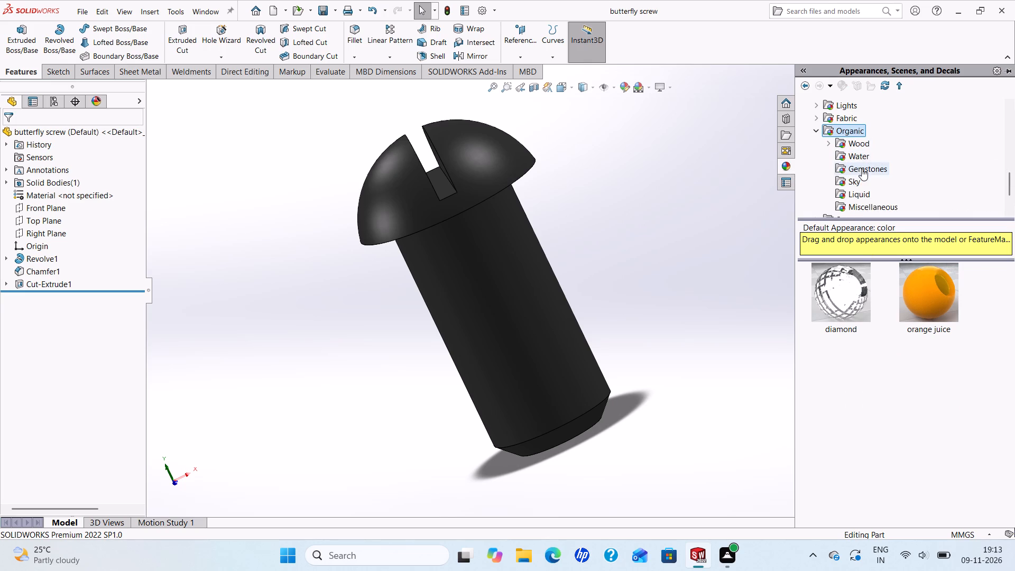
pyautogui.scroll(-1, 868, 178)
pyautogui.scroll(2, 868, 178)
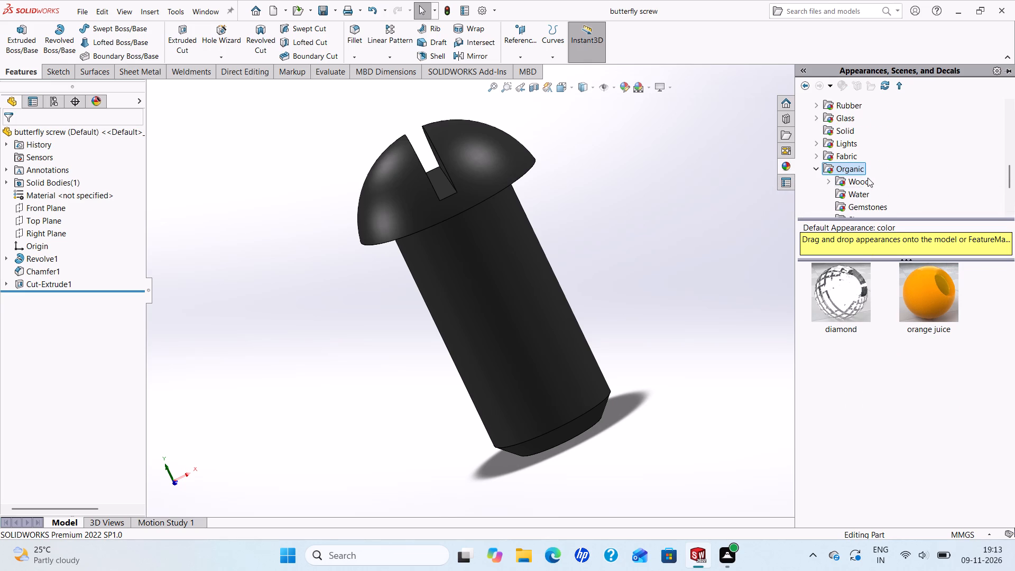
pyautogui.click(863, 197)
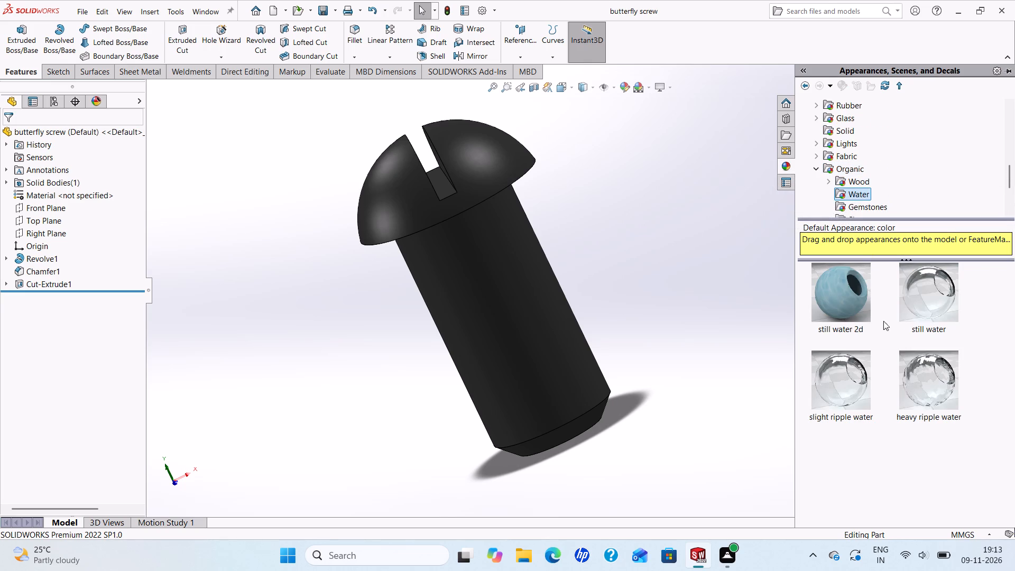
pyautogui.scroll(-1, 841, 194)
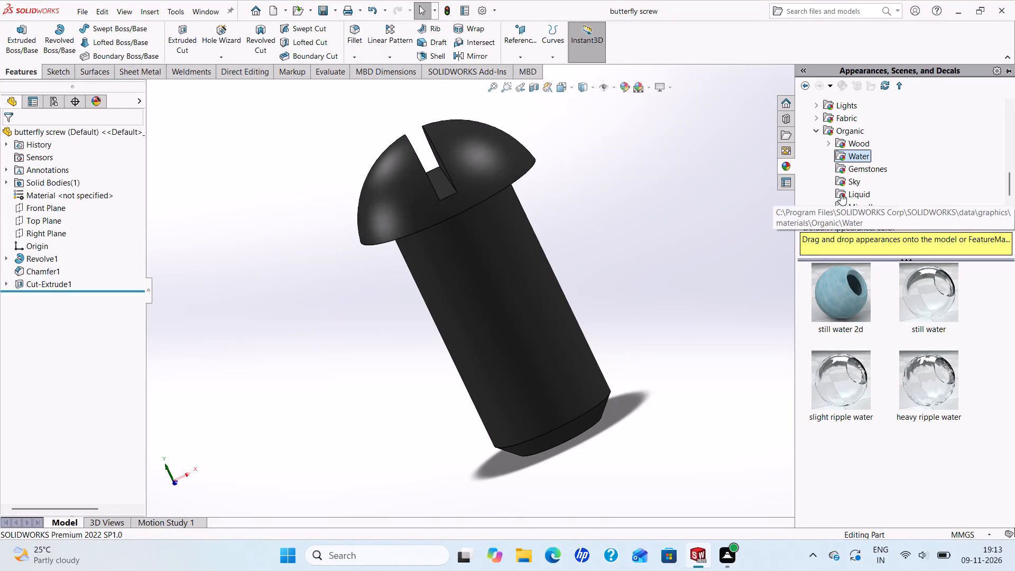
pyautogui.click(853, 169)
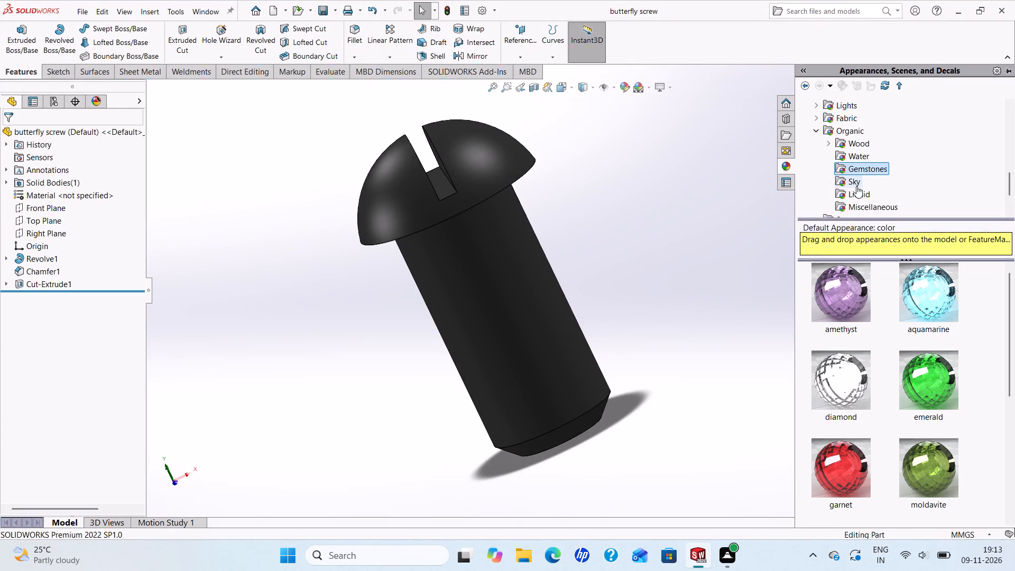
pyautogui.click(859, 194)
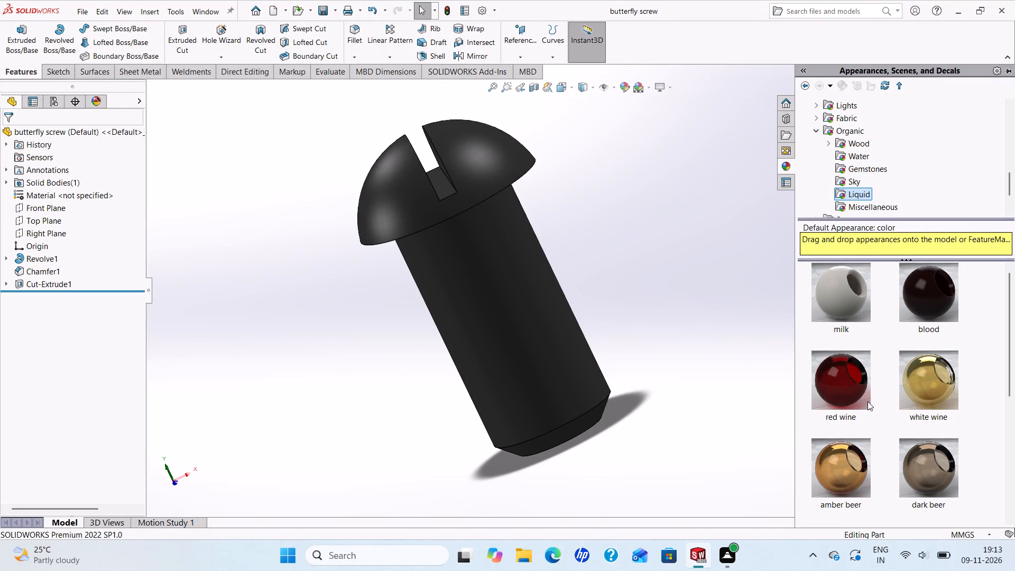
pyautogui.scroll(-4, 854, 419)
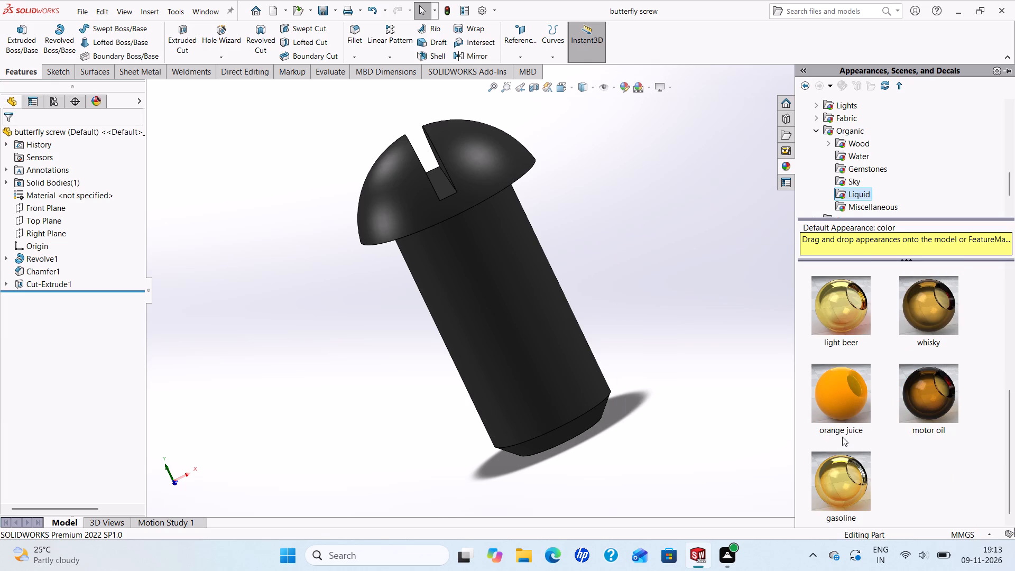
pyautogui.scroll(4, 863, 380)
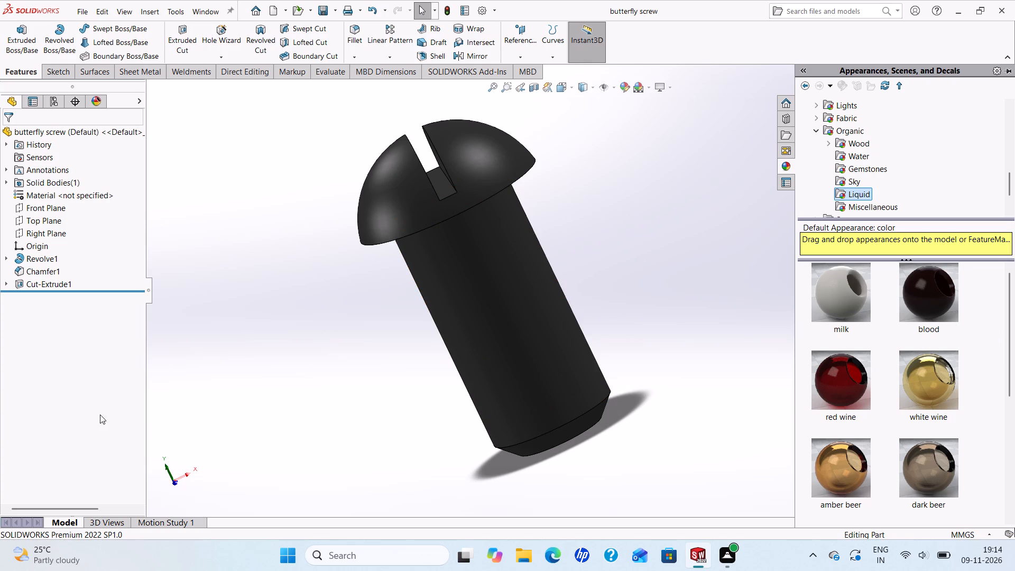
# Close the butterfly screw part and return to the butterfly assembly.
pyautogui.click(566, 264)
pyautogui.click(1007, 77)
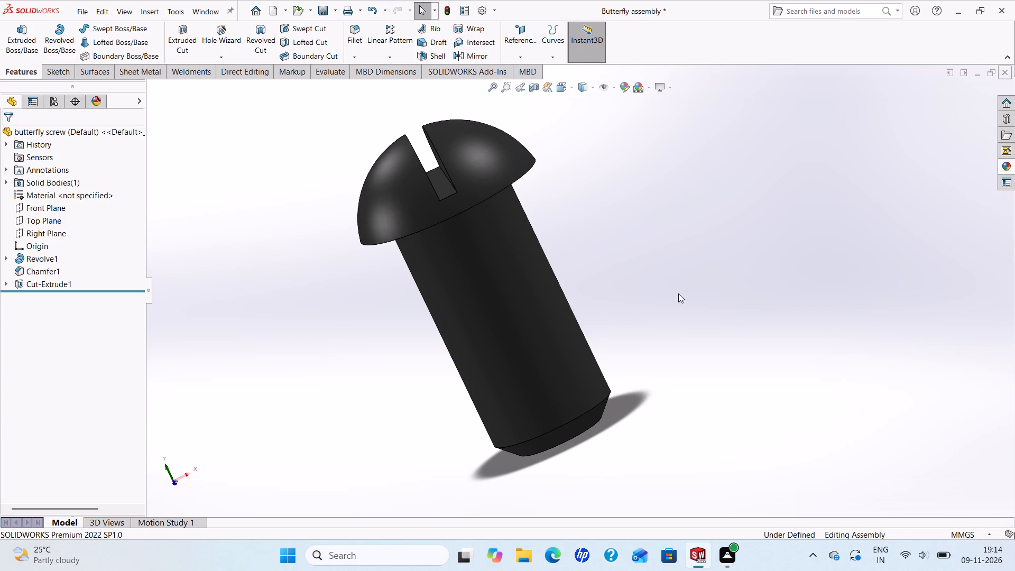
# Examine the finishes on the assembly's flange screws, plate, body and bore from several angles.
pyautogui.scroll(-1, 589, 329)
pyautogui.scroll(2, 592, 331)
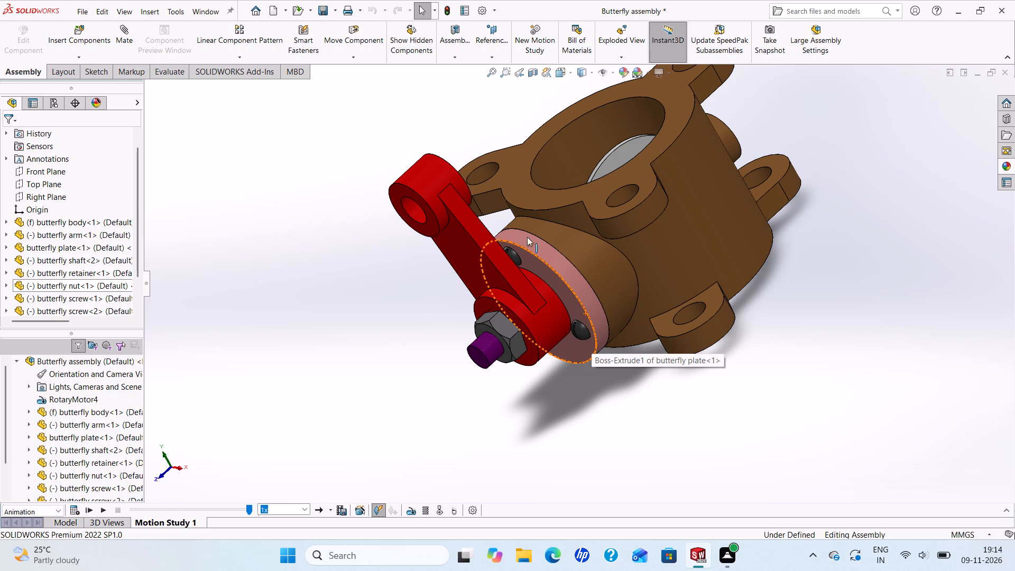
pyautogui.scroll(1, 600, 179)
pyautogui.moveTo(615, 201); pyautogui.dragTo(643, 271, button='middle')
pyautogui.scroll(-2, 577, 172)
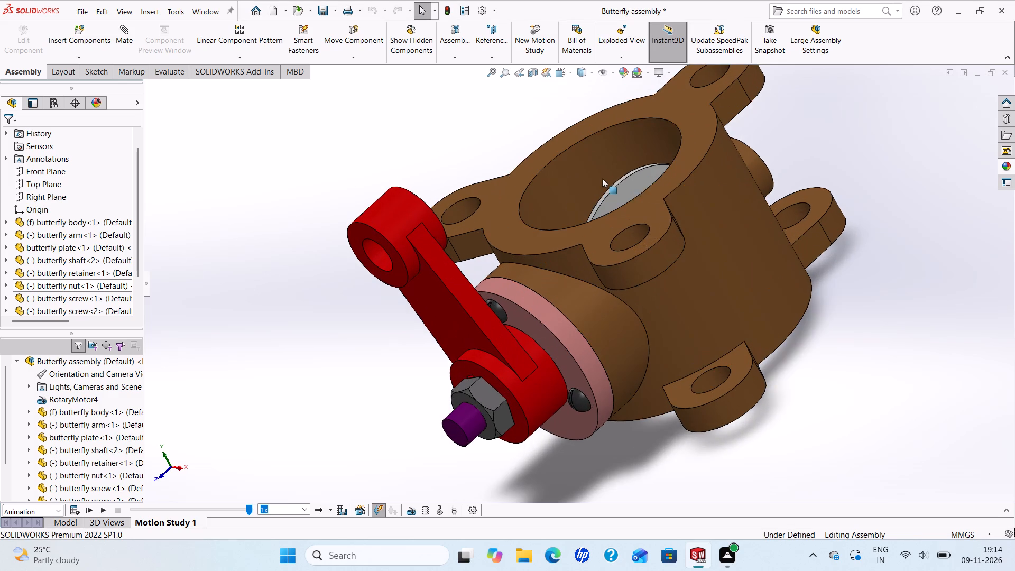
pyautogui.scroll(2, 617, 178)
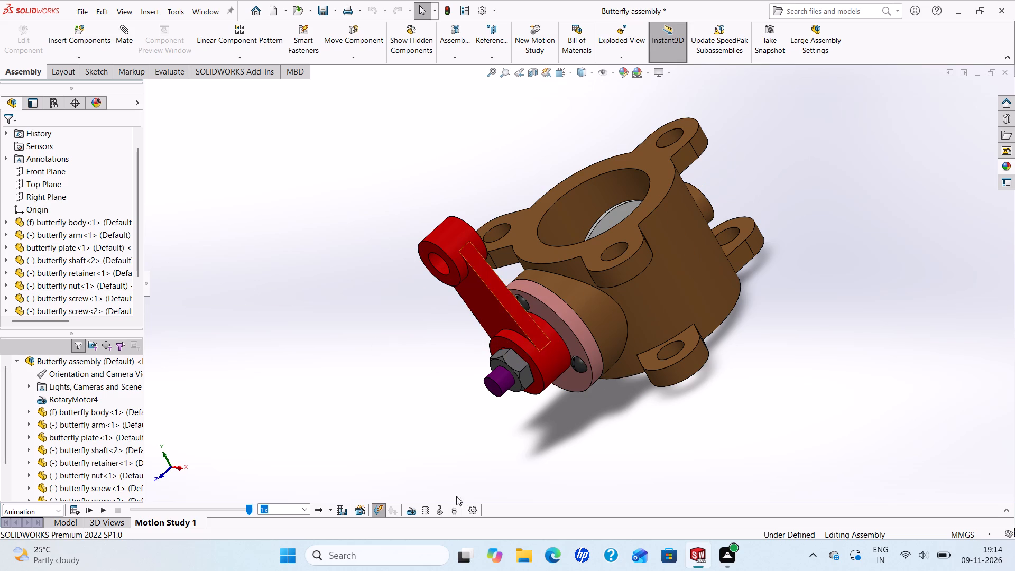
pyautogui.scroll(-2, 676, 275)
pyautogui.moveTo(671, 286); pyautogui.dragTo(643, 260, button='middle')
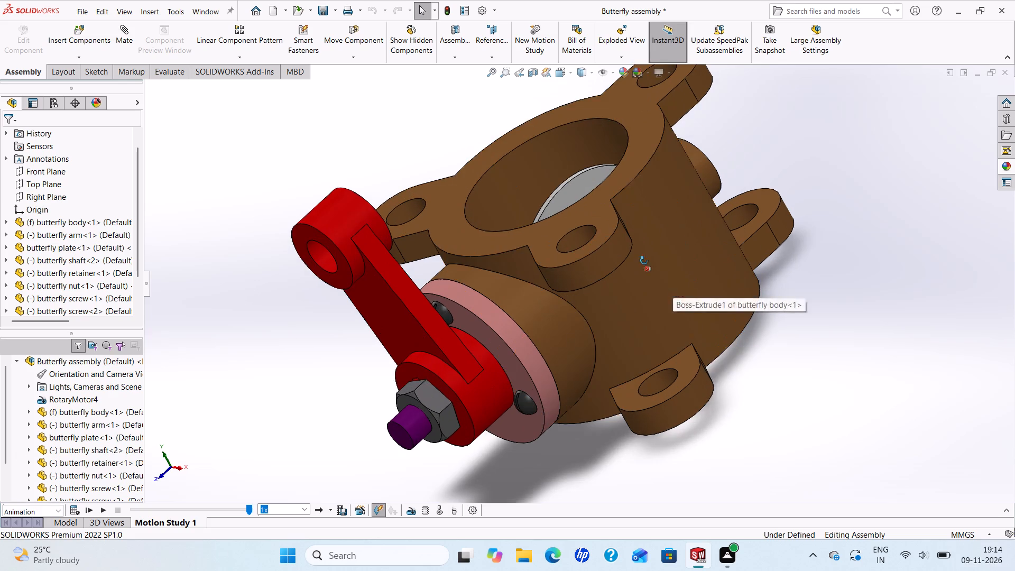
pyautogui.moveTo(643, 260); pyautogui.dragTo(605, 246, button='middle')
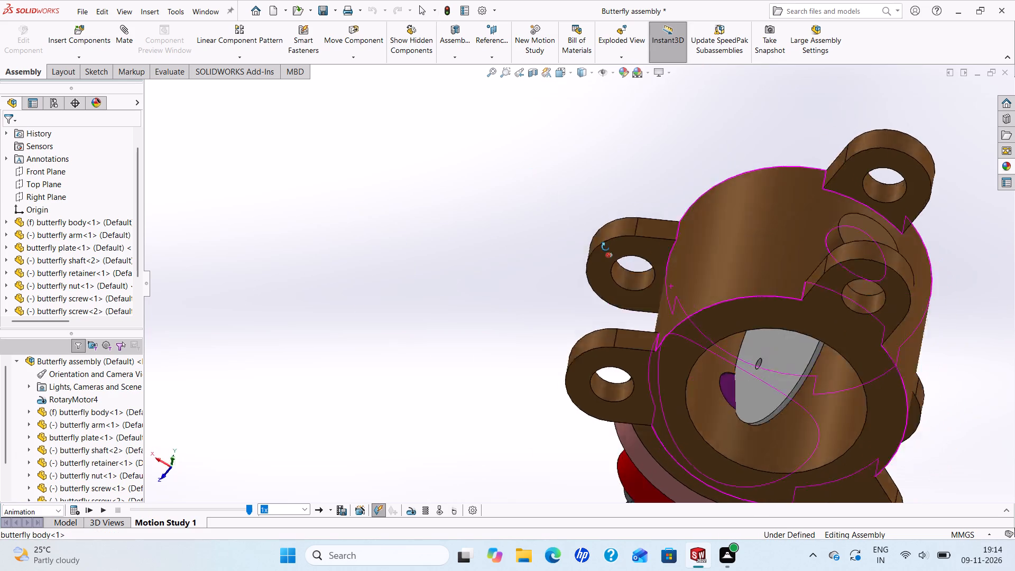
pyautogui.moveTo(605, 246); pyautogui.dragTo(700, 306, button='middle')
pyautogui.scroll(2, 700, 306)
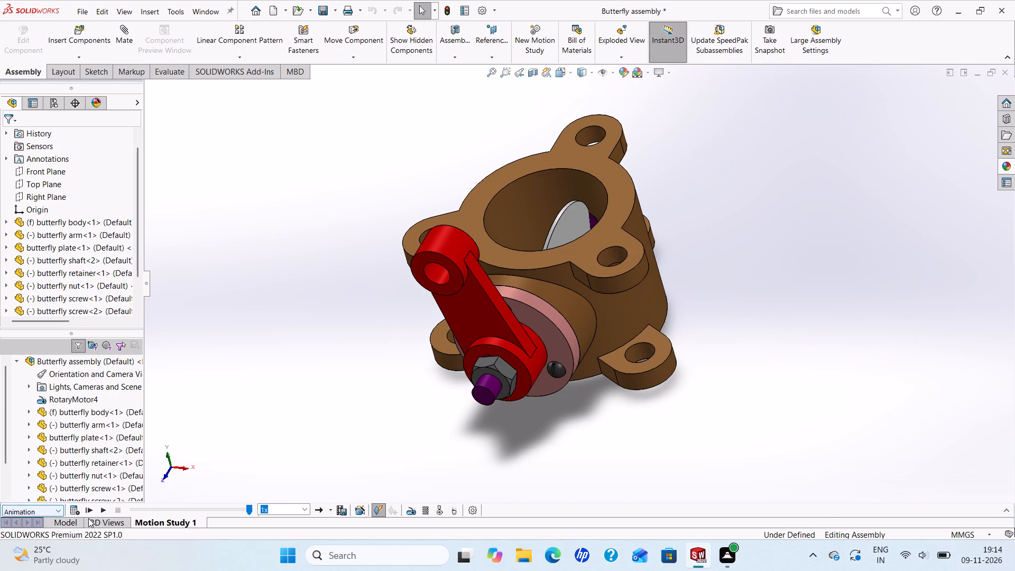
# Play the Motion Study 1 animation several times to review the movement of the arm, shaft and retainer disc.
pyautogui.click(100, 511)
pyautogui.scroll(1, 390, 318)
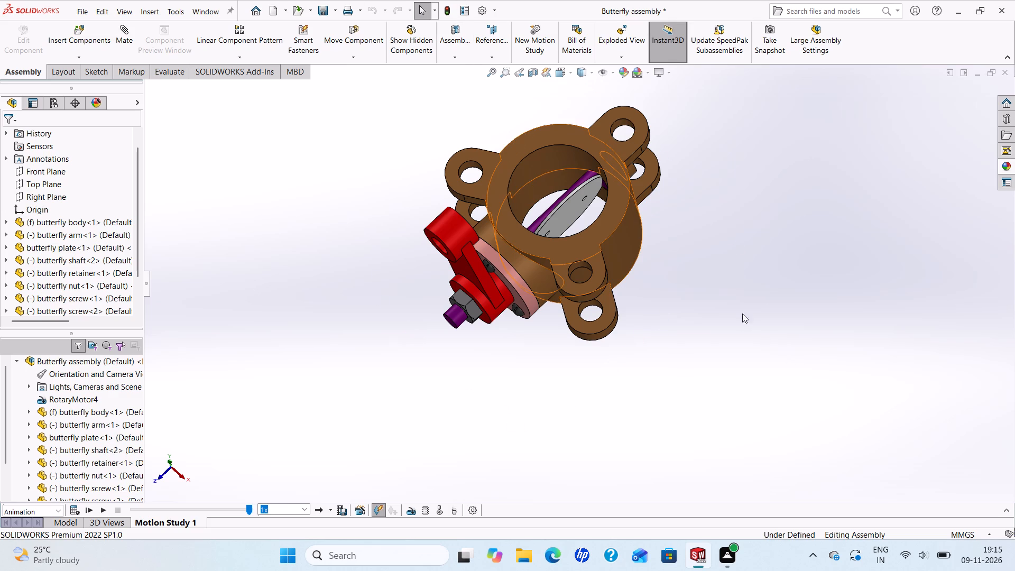
pyautogui.scroll(2, 775, 308)
pyautogui.scroll(-2, 633, 207)
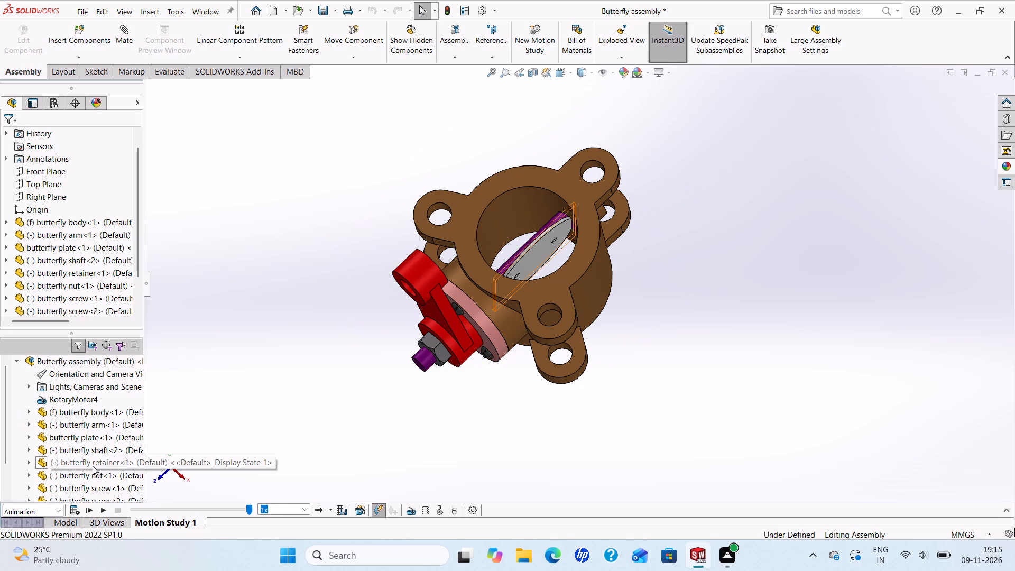
pyautogui.click(107, 514)
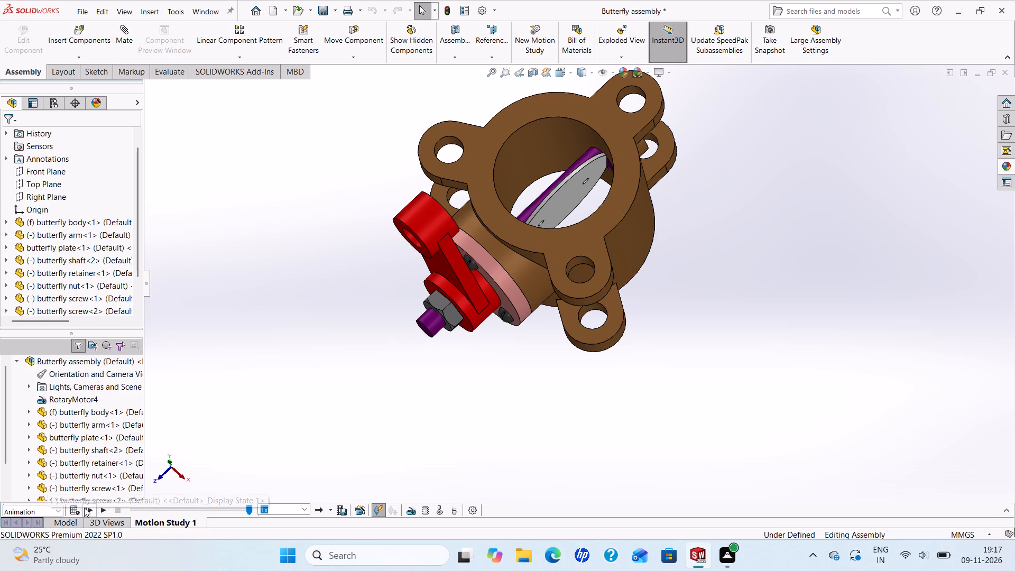
pyautogui.click(104, 512)
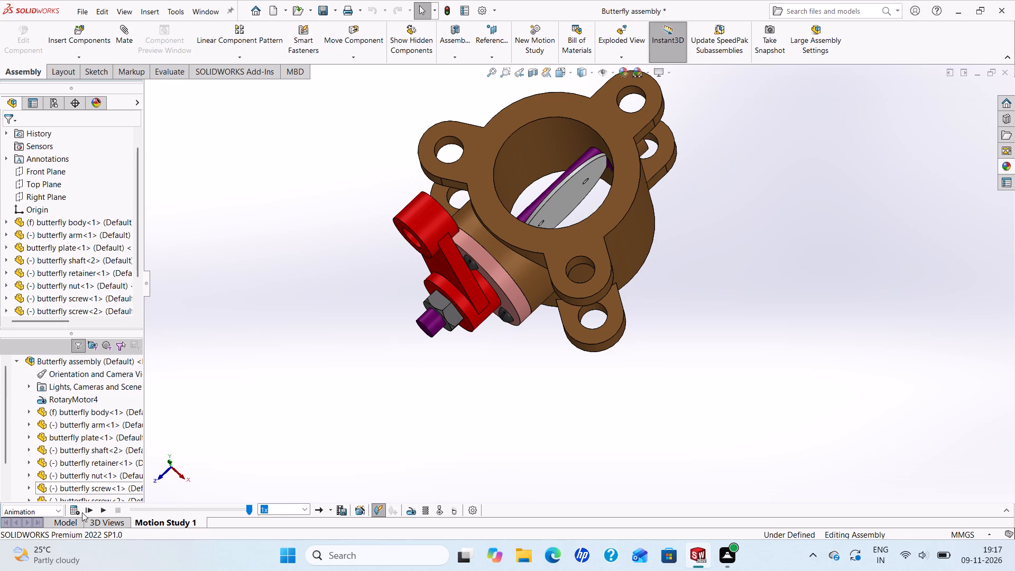
pyautogui.click(103, 513)
pyautogui.click(99, 510)
pyautogui.click(101, 515)
pyautogui.click(105, 513)
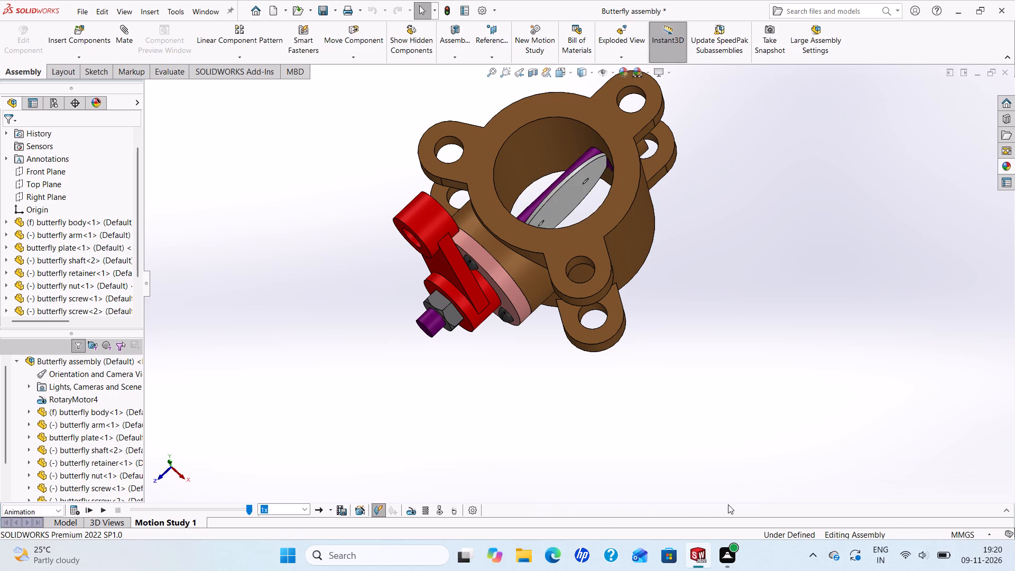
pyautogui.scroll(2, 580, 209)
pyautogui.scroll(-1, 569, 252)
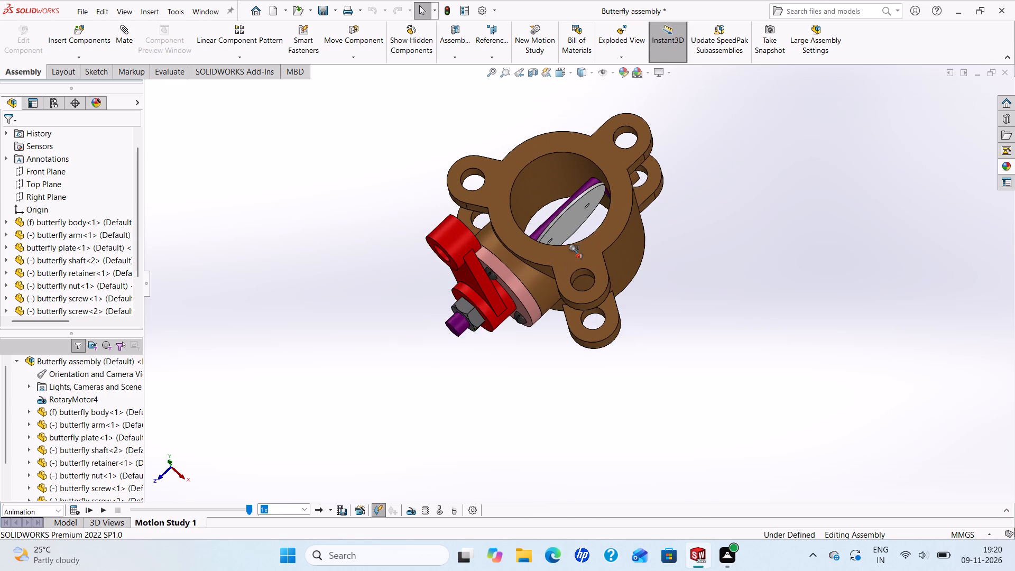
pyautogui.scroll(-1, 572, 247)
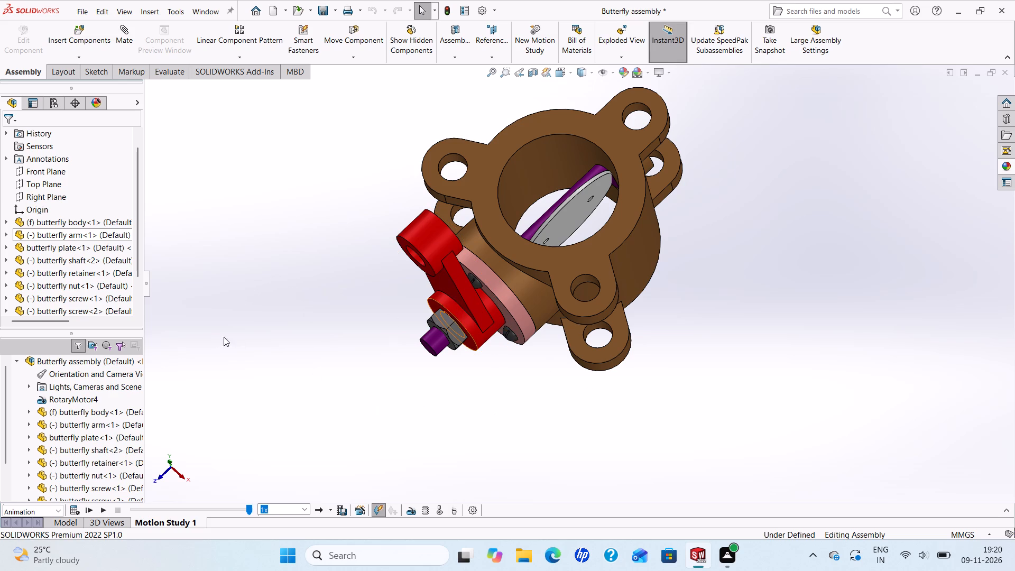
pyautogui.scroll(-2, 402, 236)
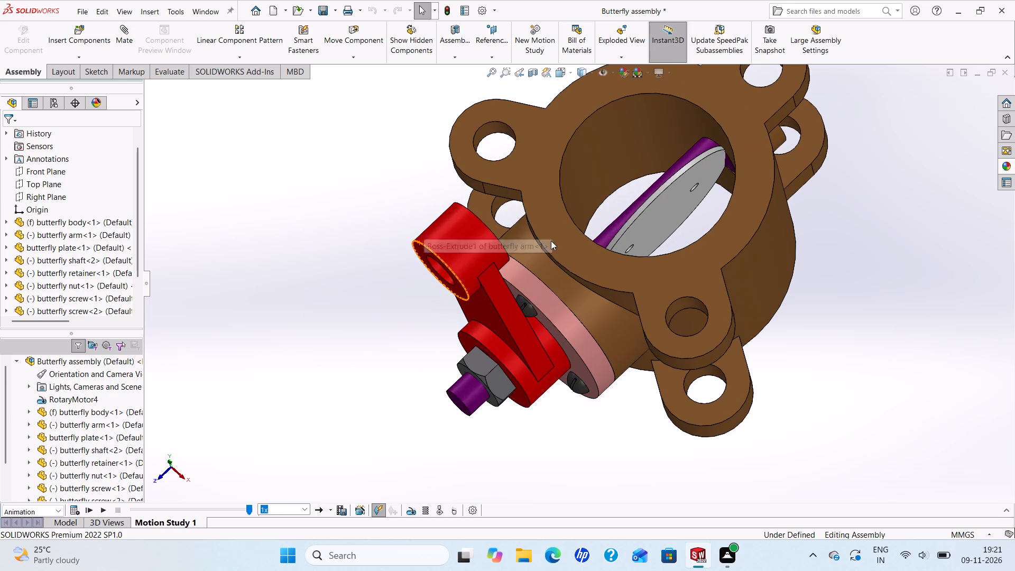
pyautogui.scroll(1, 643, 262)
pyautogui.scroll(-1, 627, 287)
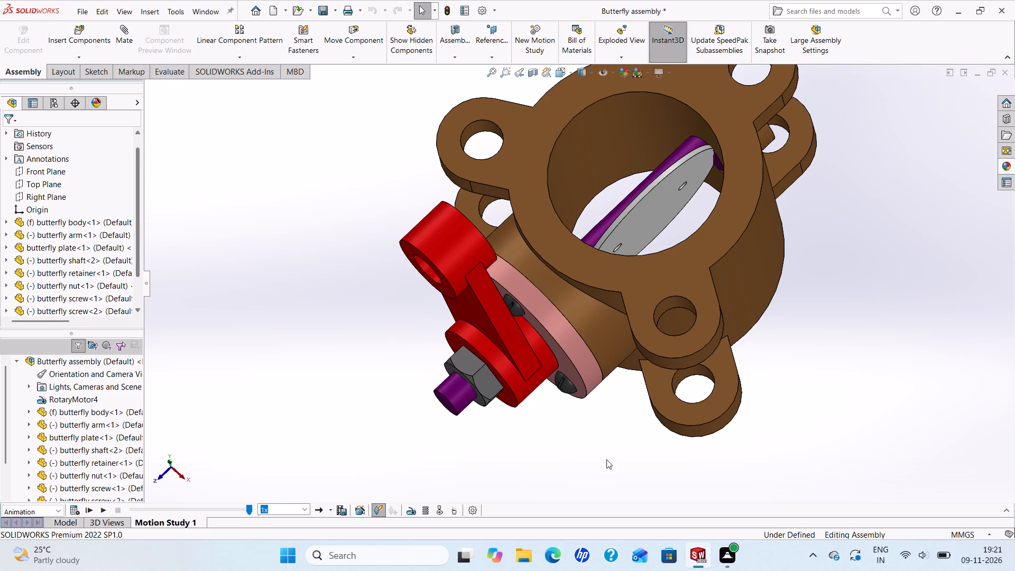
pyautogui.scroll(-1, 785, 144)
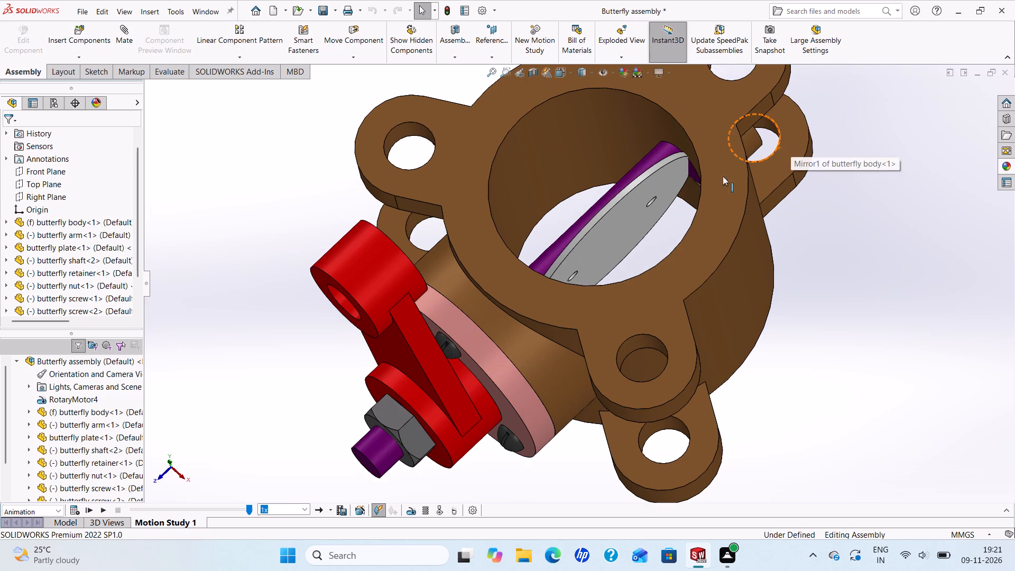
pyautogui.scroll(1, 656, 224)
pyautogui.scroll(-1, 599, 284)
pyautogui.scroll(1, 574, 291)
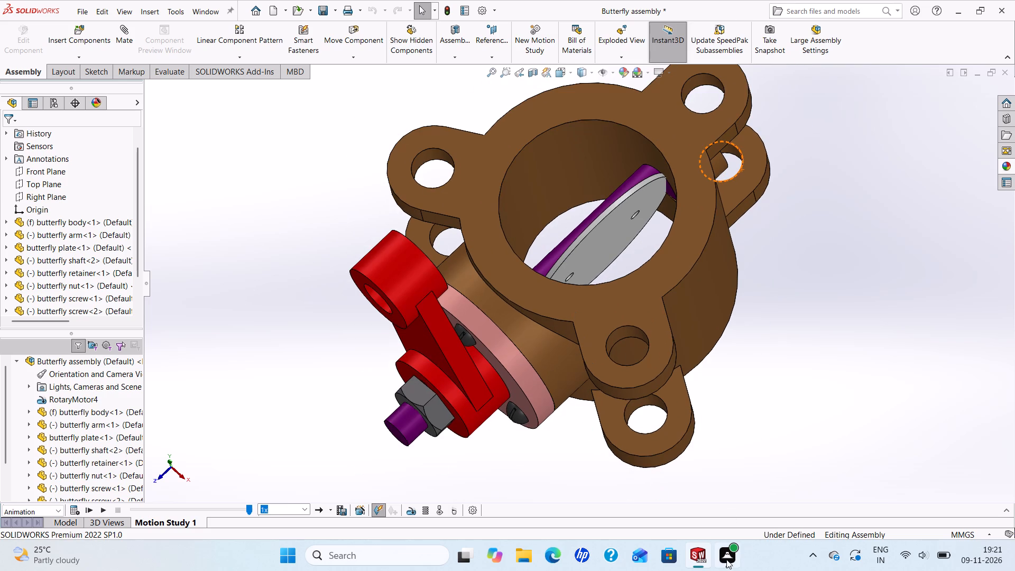
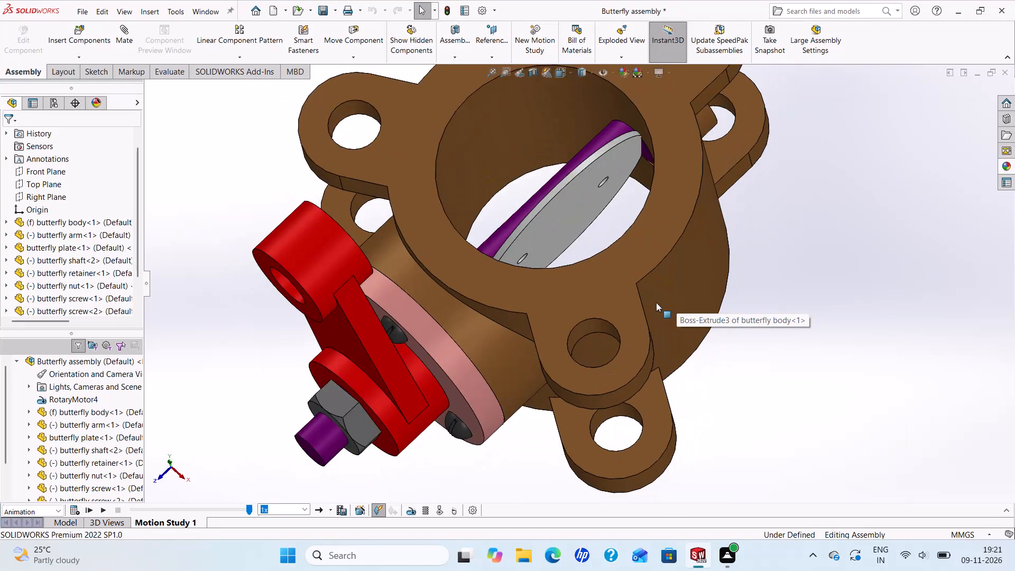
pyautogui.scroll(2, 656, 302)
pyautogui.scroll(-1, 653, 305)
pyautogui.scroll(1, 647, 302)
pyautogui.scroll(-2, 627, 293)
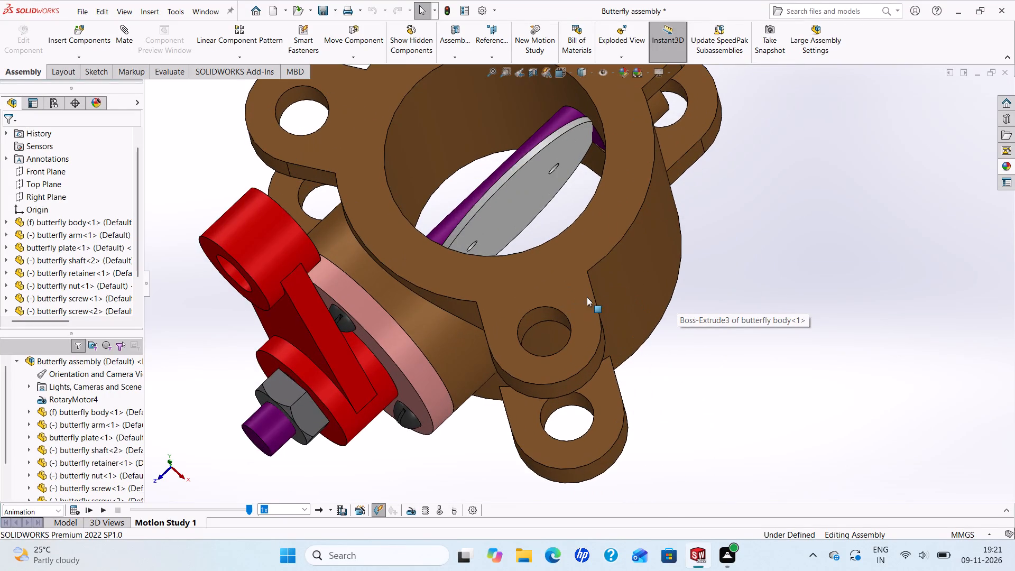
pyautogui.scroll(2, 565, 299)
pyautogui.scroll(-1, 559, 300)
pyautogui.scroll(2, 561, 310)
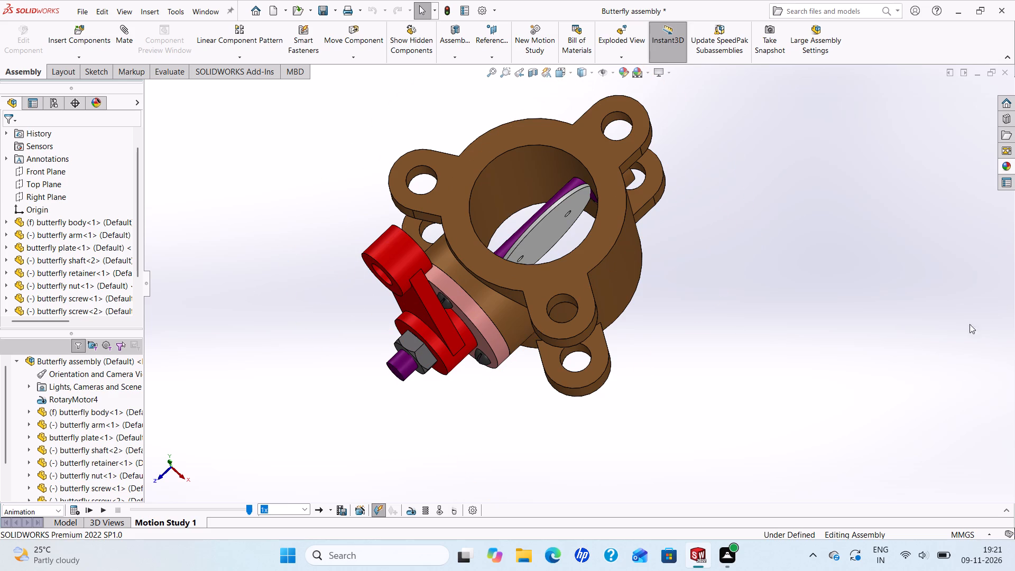
# Save the butterfly assembly and close it, saving all modified documents.
pyautogui.hotkey('ctrl', 's')
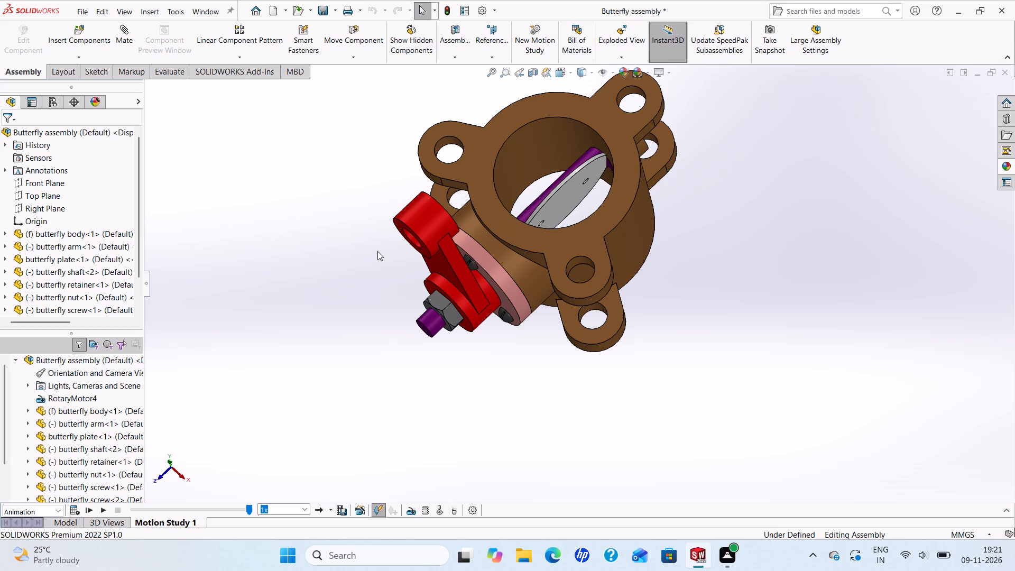
pyautogui.hotkey('ctrl', 's')
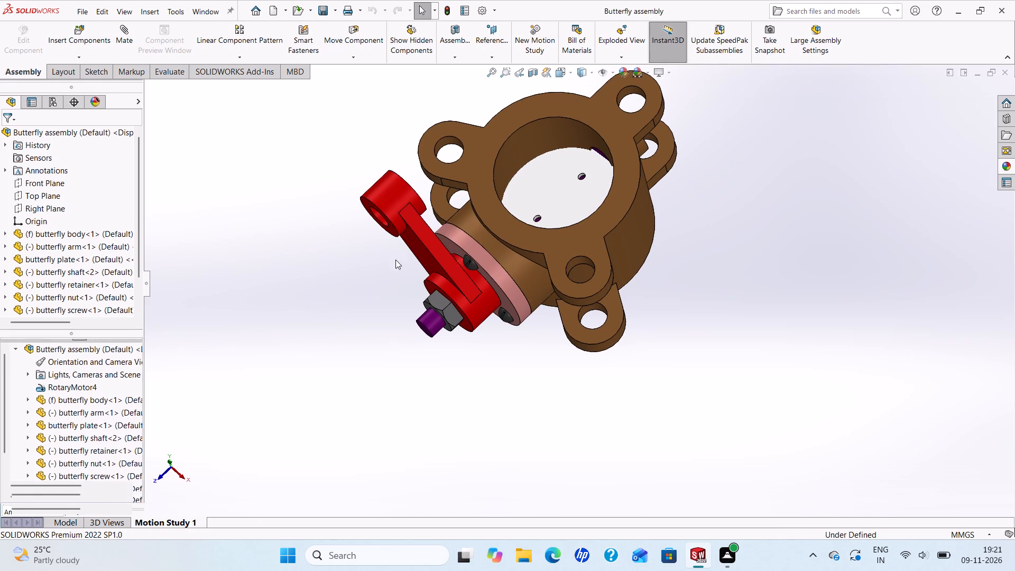
pyautogui.click(1002, 71)
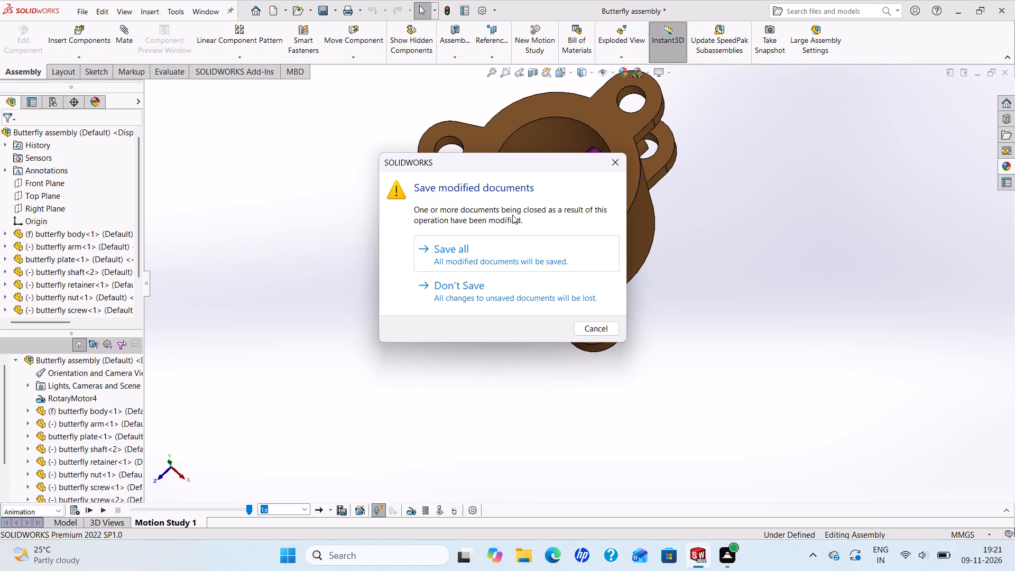
pyautogui.click(455, 255)
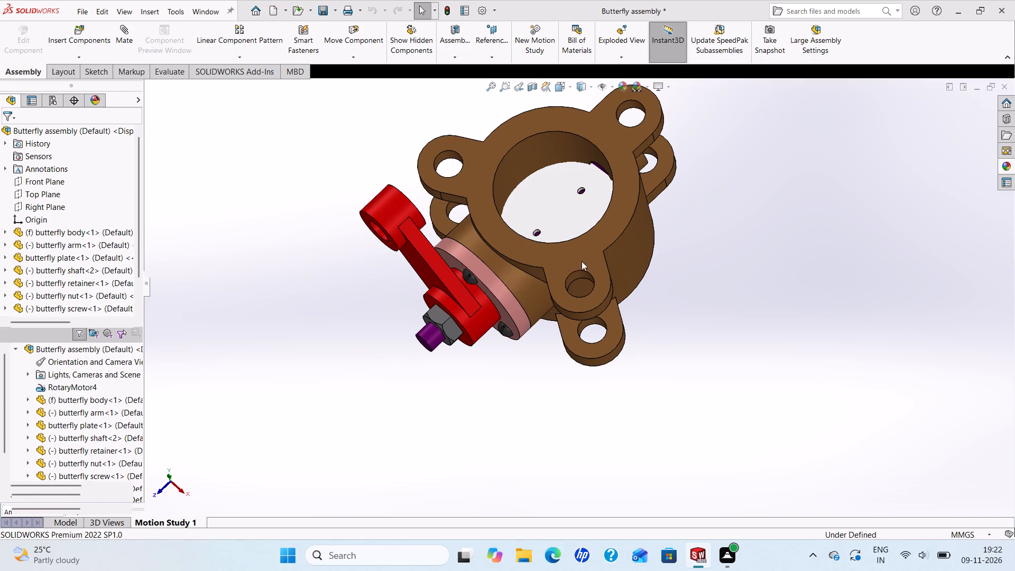